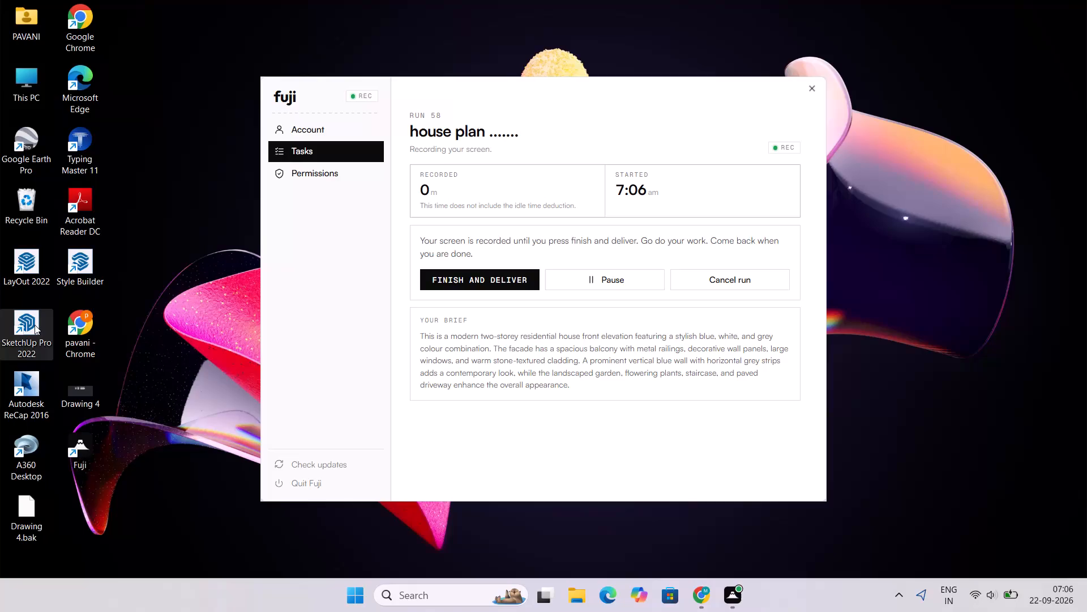
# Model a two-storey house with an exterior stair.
# Launch SketchUp Pro 2022 and bring its welcome window to the front.
pyautogui.click(35, 325)
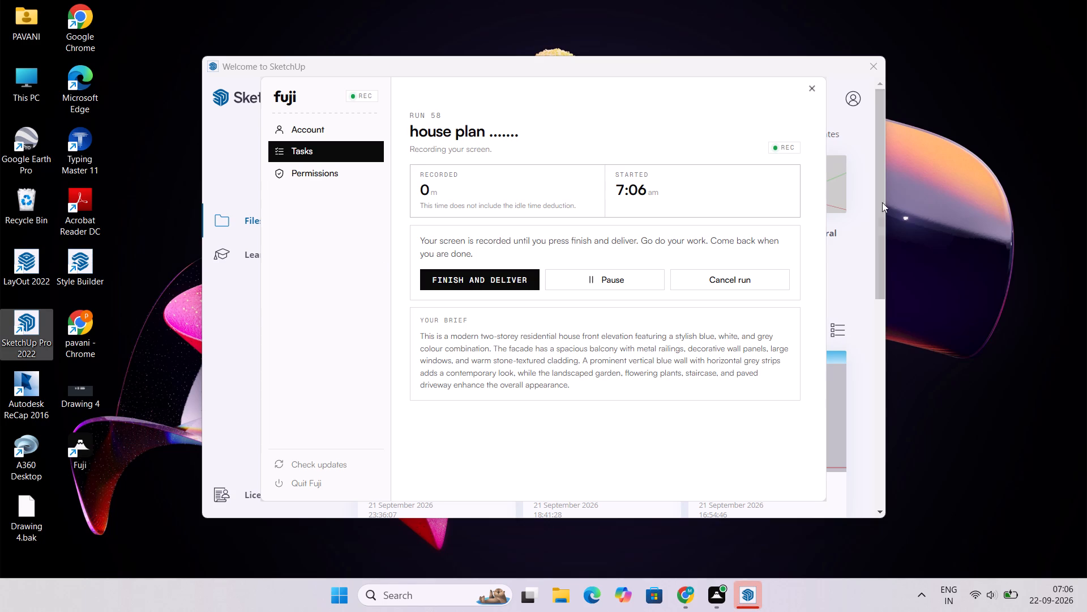
pyautogui.click(859, 205)
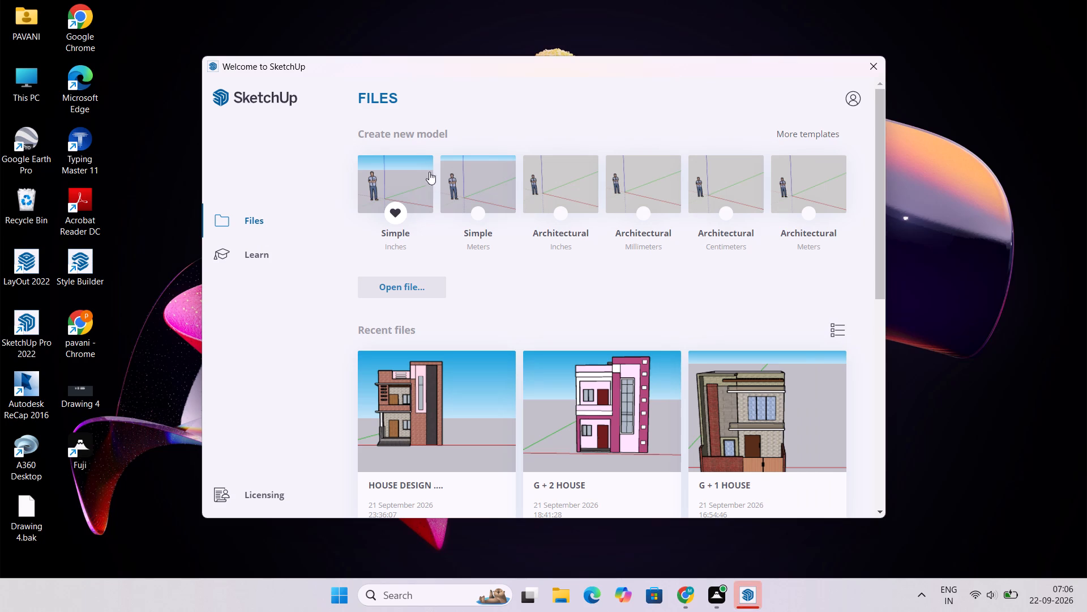
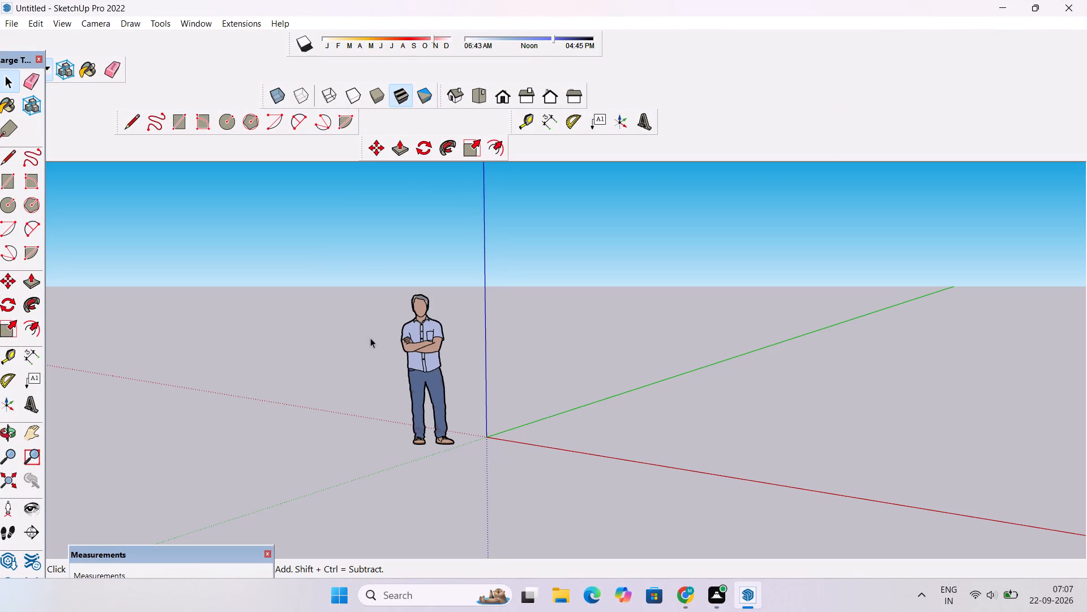
# Switch the camera to the standard top view of the empty model.
pyautogui.click(475, 99)
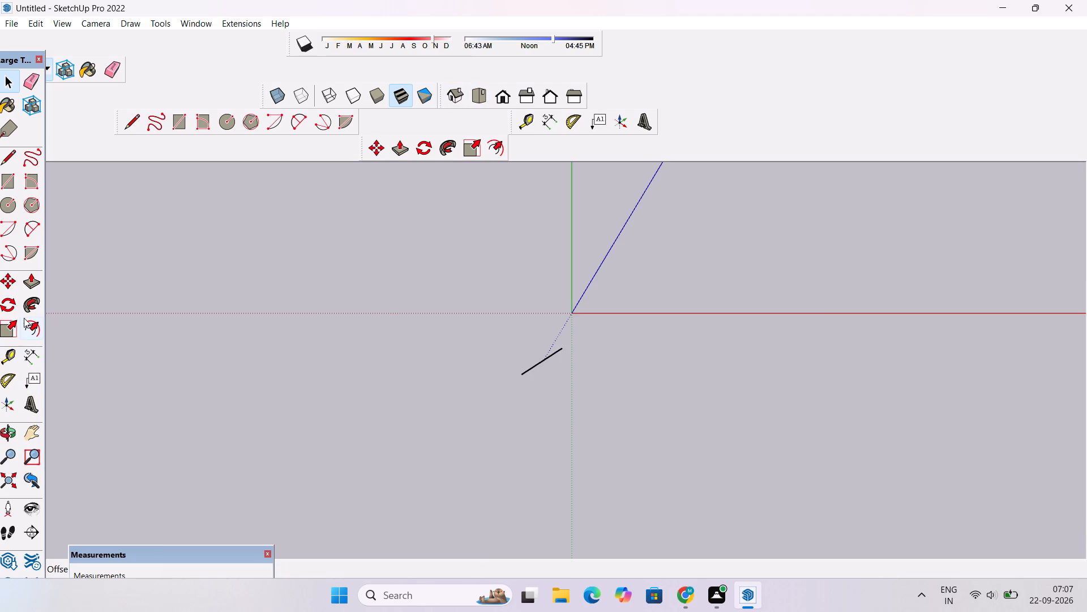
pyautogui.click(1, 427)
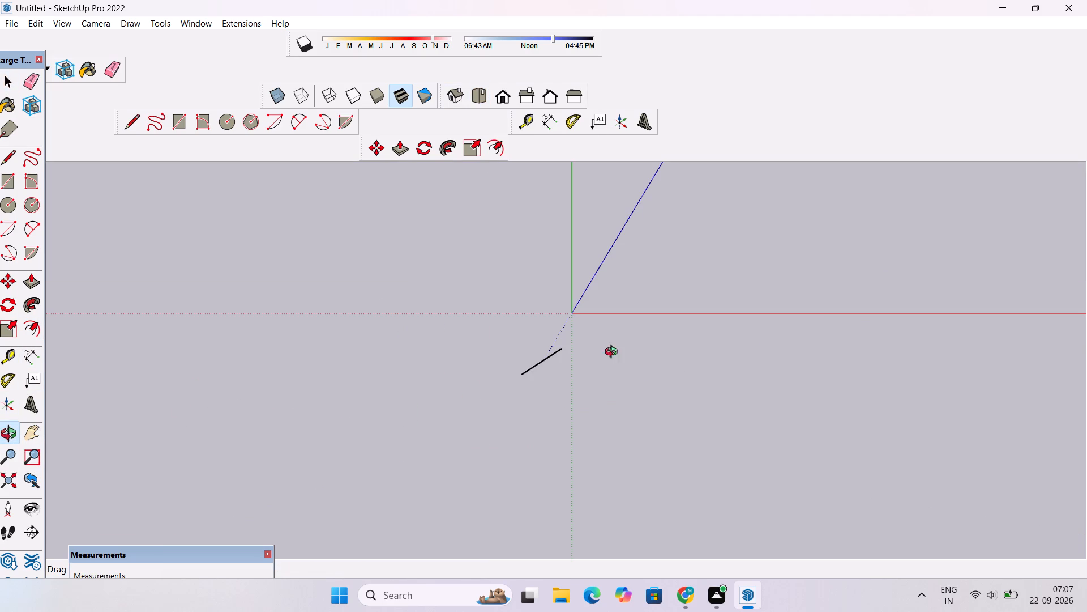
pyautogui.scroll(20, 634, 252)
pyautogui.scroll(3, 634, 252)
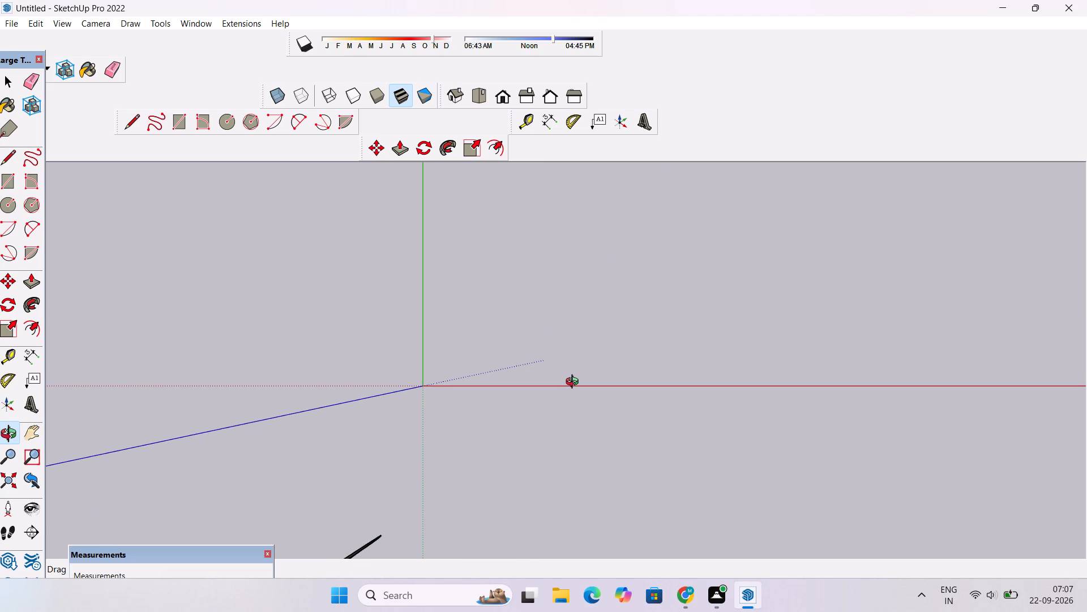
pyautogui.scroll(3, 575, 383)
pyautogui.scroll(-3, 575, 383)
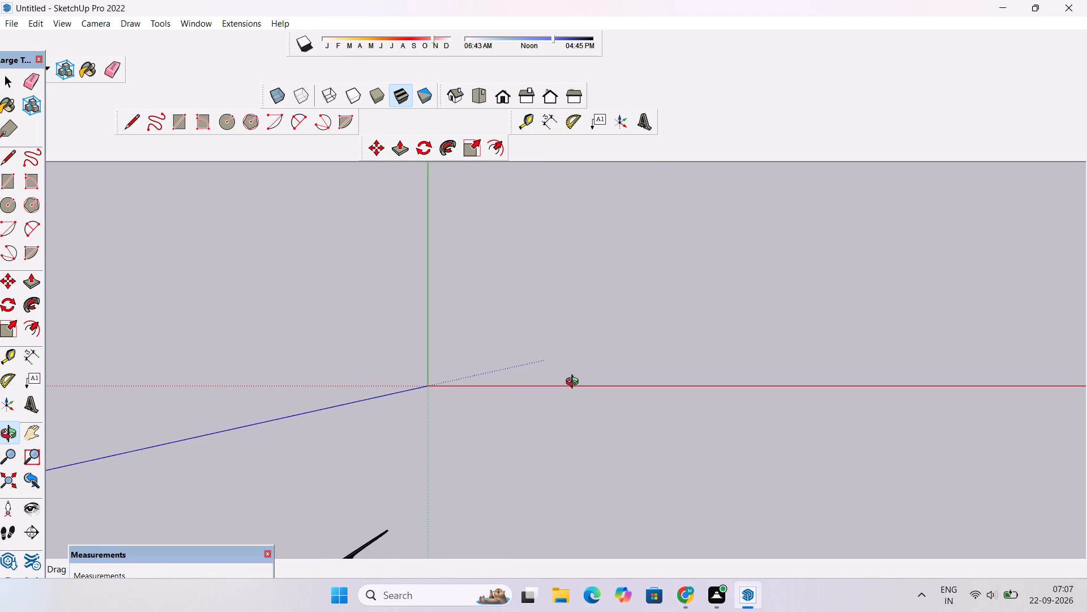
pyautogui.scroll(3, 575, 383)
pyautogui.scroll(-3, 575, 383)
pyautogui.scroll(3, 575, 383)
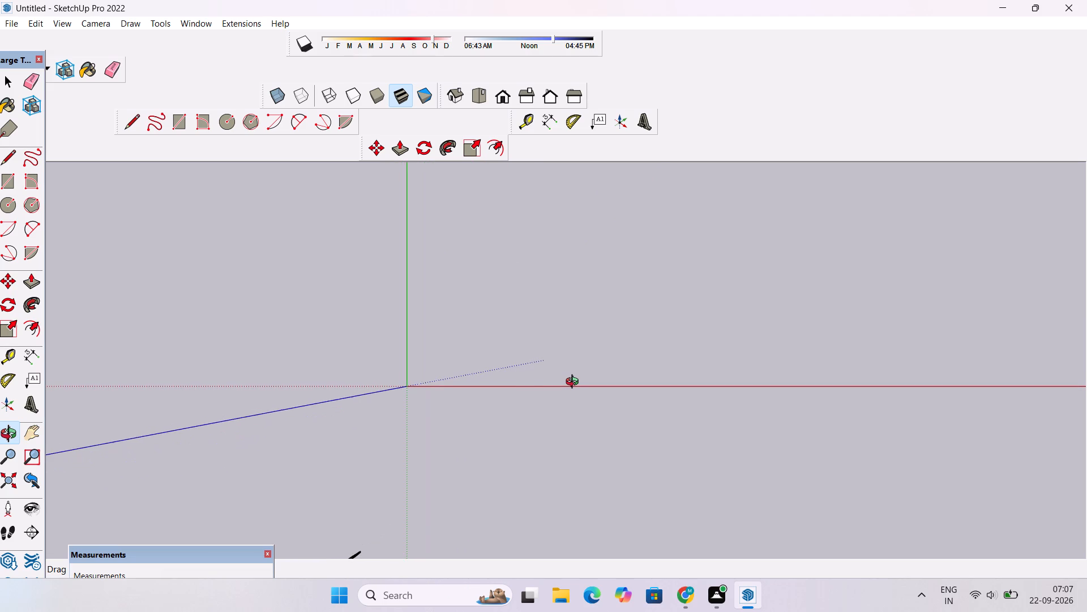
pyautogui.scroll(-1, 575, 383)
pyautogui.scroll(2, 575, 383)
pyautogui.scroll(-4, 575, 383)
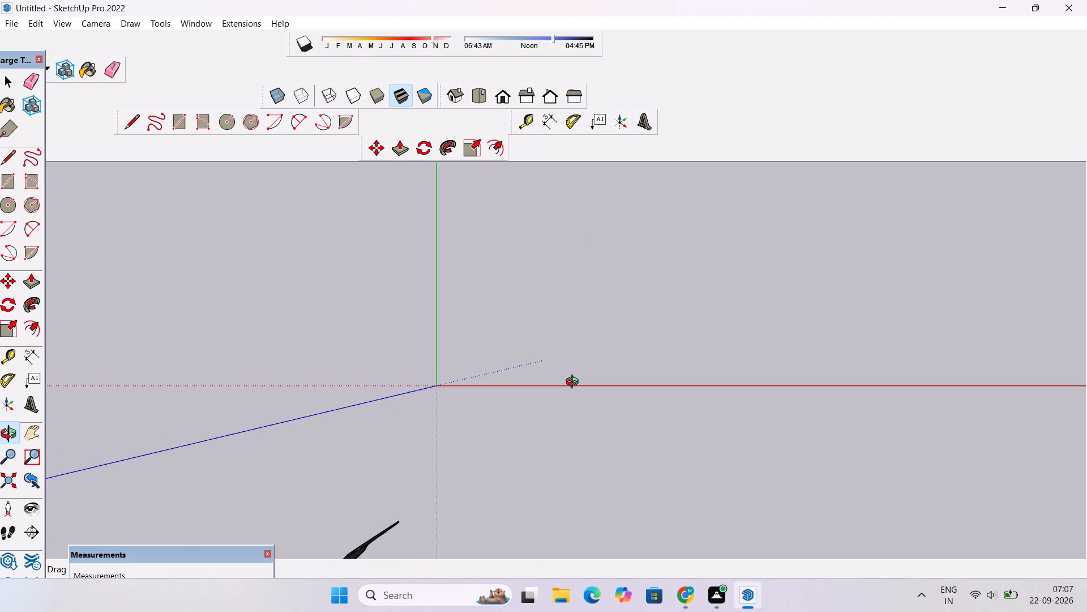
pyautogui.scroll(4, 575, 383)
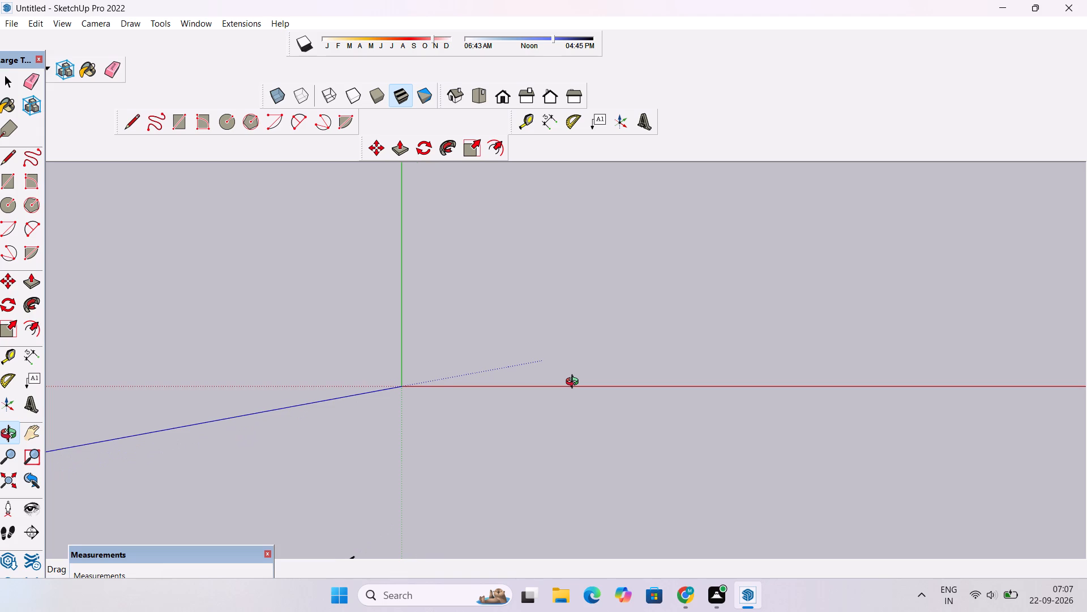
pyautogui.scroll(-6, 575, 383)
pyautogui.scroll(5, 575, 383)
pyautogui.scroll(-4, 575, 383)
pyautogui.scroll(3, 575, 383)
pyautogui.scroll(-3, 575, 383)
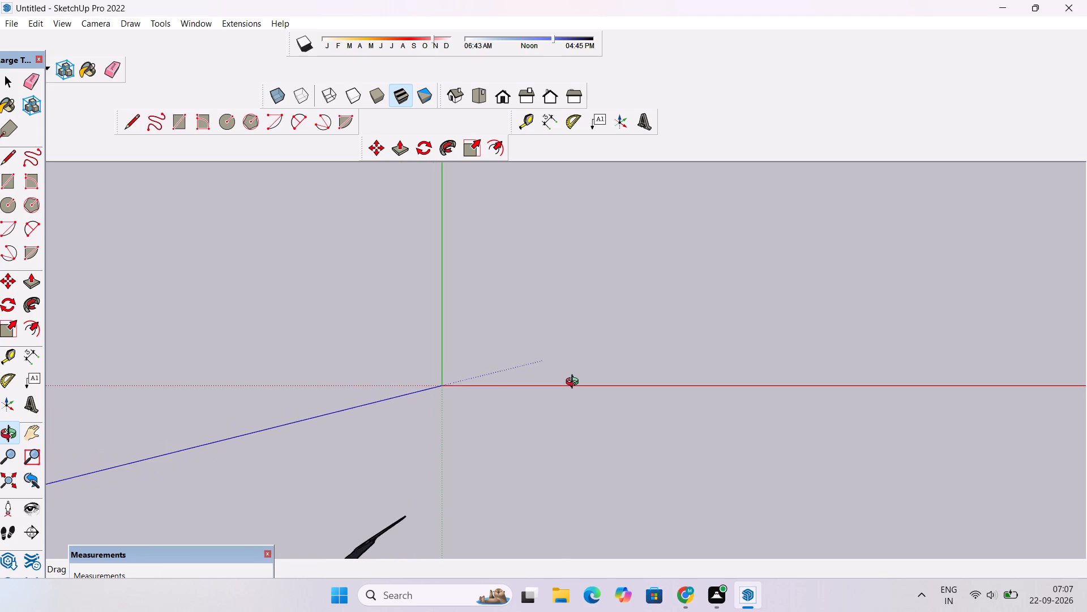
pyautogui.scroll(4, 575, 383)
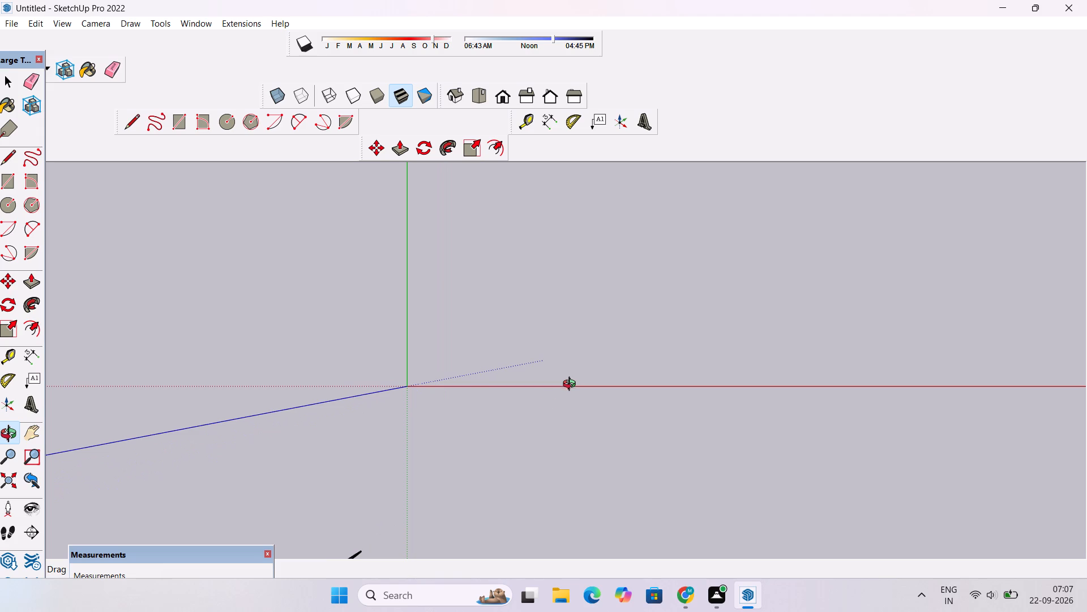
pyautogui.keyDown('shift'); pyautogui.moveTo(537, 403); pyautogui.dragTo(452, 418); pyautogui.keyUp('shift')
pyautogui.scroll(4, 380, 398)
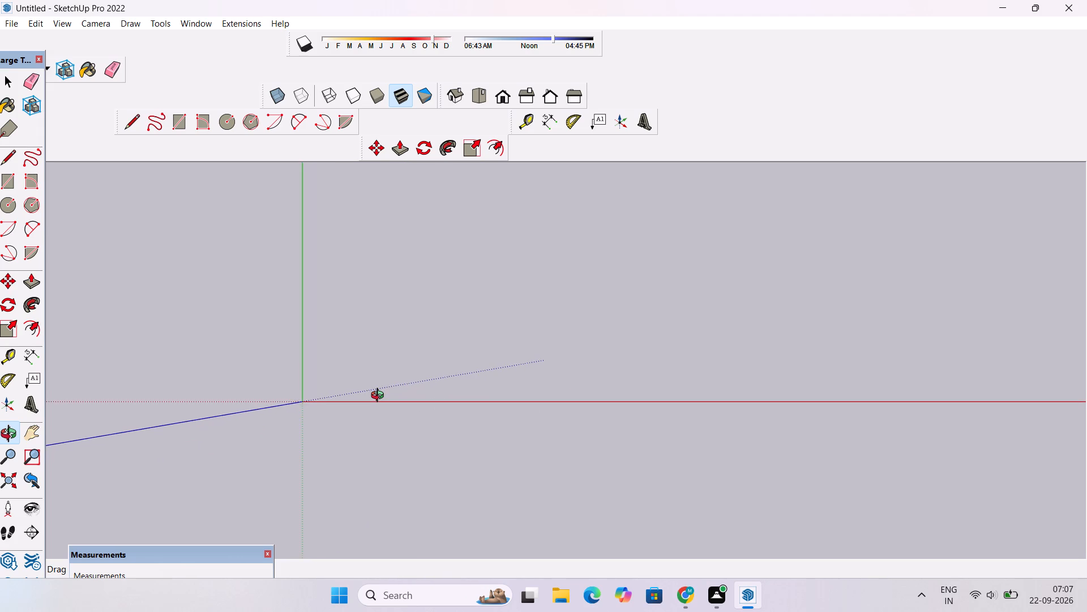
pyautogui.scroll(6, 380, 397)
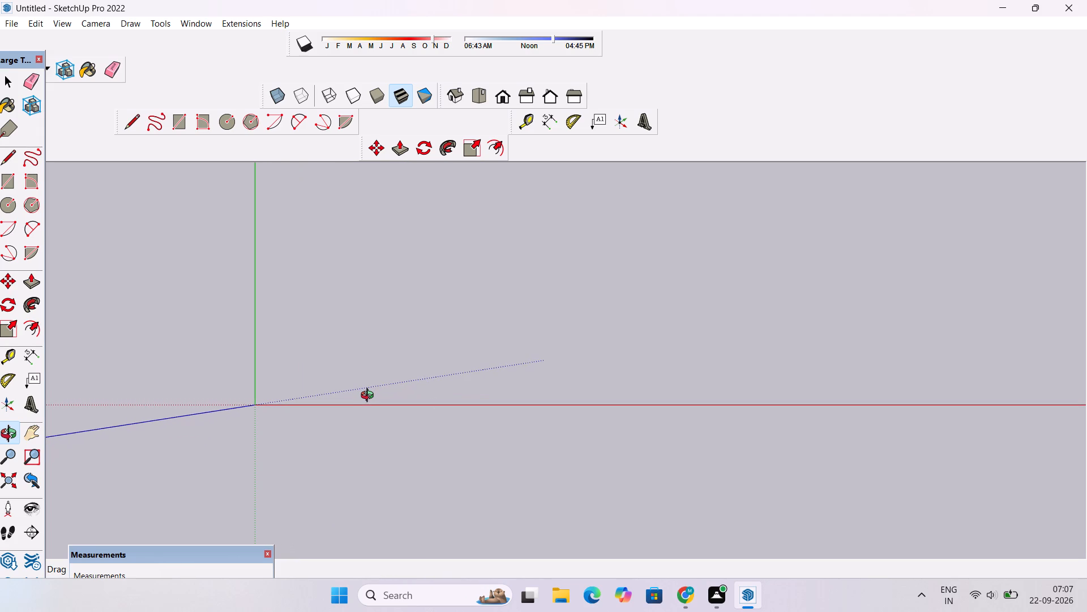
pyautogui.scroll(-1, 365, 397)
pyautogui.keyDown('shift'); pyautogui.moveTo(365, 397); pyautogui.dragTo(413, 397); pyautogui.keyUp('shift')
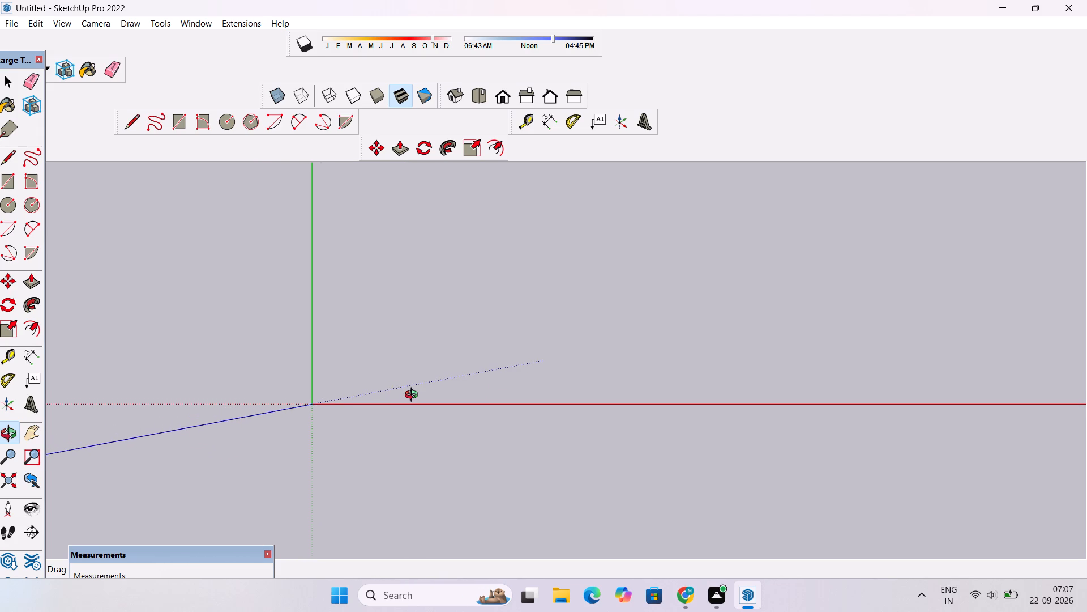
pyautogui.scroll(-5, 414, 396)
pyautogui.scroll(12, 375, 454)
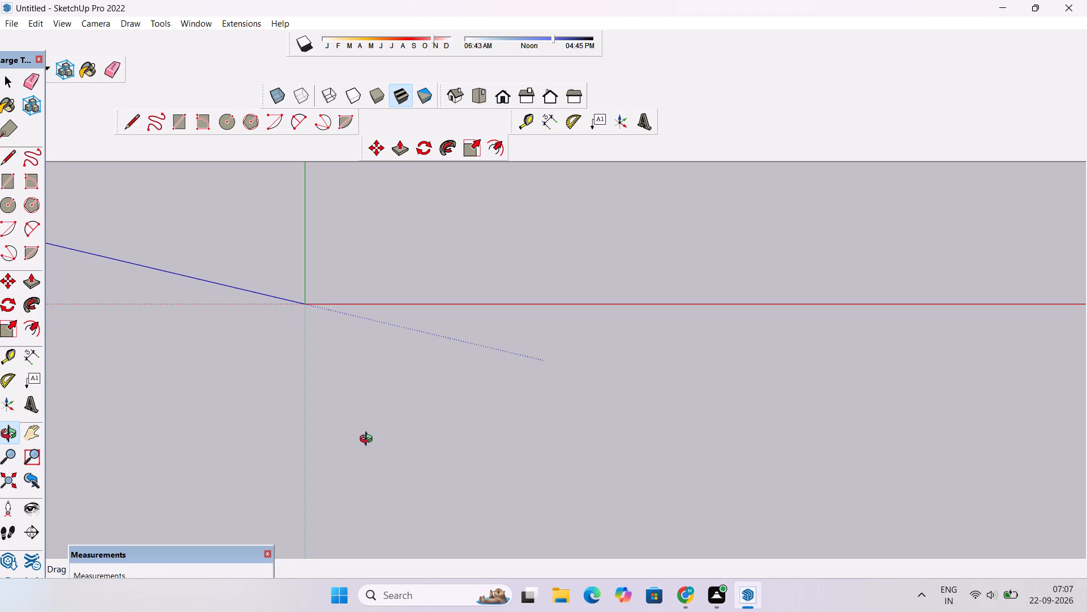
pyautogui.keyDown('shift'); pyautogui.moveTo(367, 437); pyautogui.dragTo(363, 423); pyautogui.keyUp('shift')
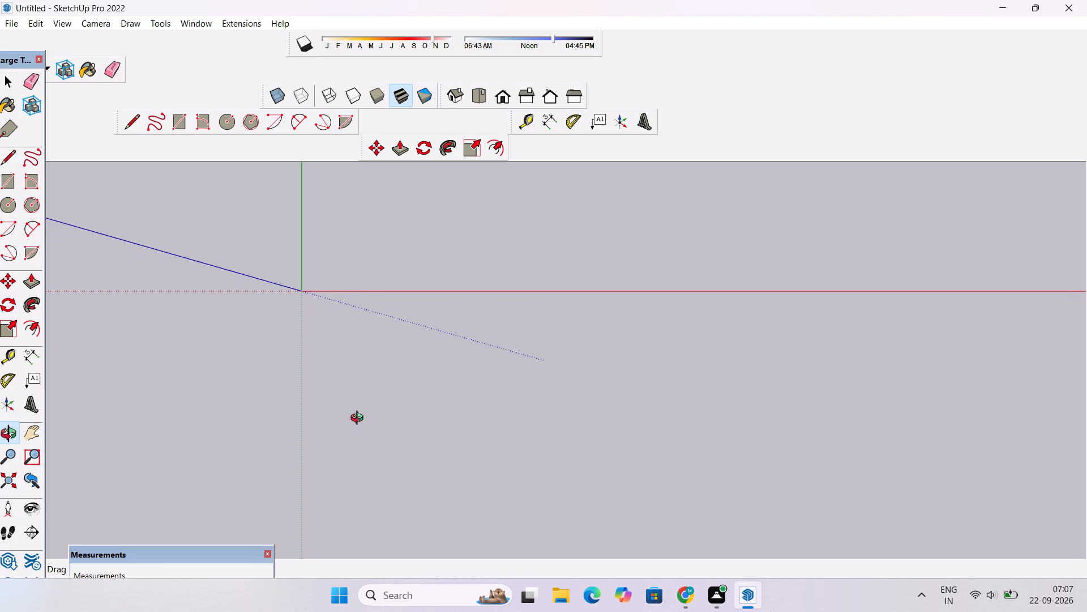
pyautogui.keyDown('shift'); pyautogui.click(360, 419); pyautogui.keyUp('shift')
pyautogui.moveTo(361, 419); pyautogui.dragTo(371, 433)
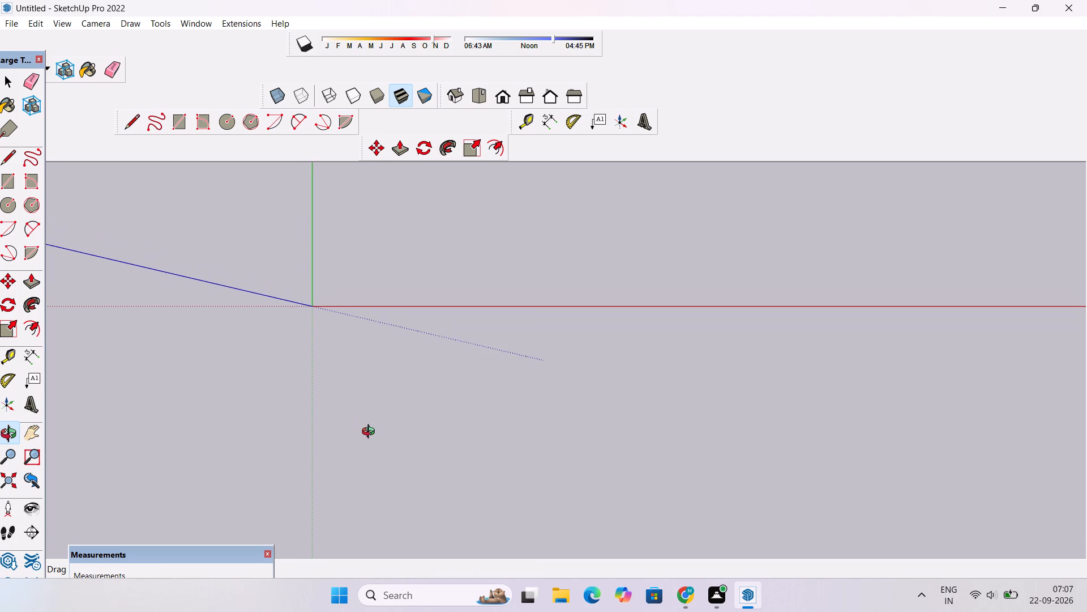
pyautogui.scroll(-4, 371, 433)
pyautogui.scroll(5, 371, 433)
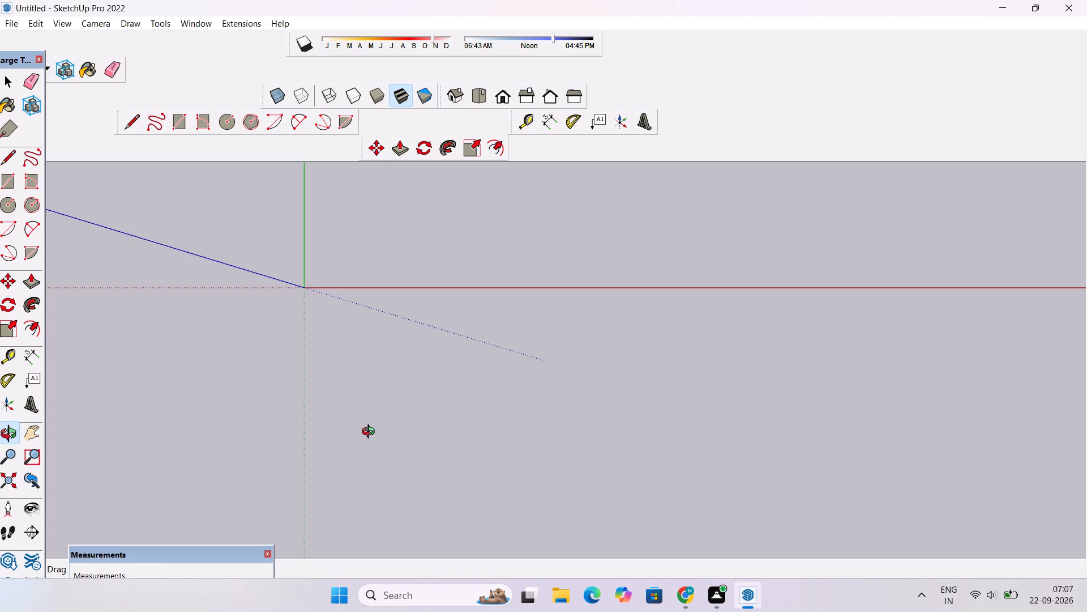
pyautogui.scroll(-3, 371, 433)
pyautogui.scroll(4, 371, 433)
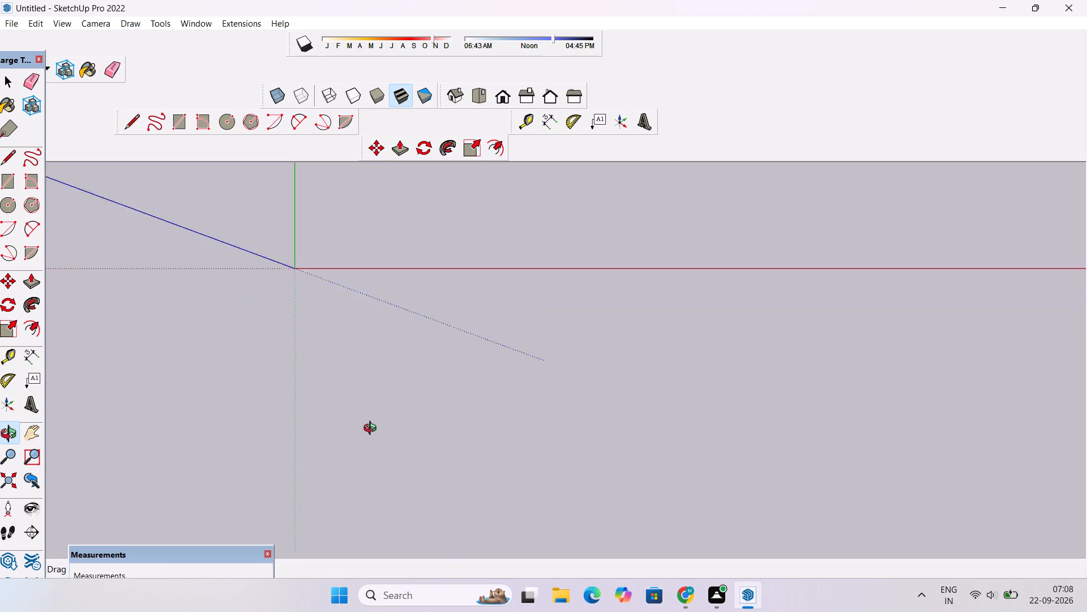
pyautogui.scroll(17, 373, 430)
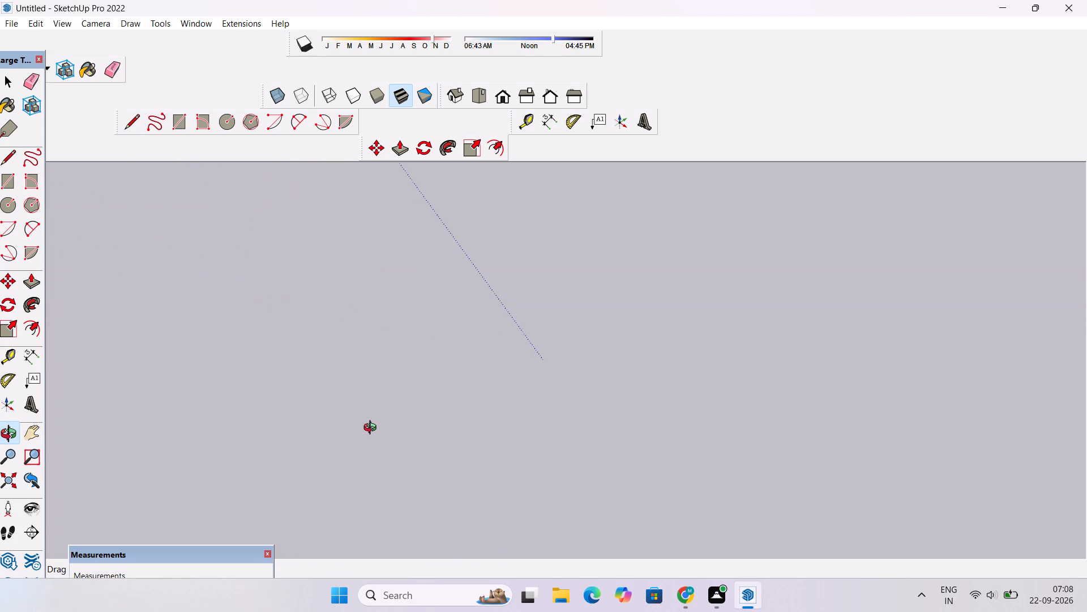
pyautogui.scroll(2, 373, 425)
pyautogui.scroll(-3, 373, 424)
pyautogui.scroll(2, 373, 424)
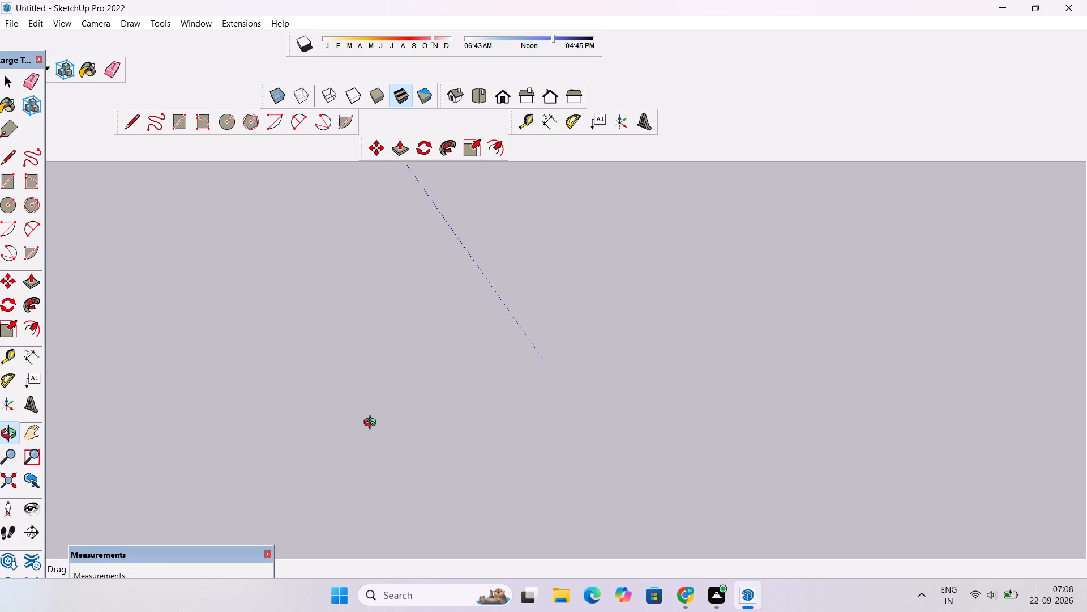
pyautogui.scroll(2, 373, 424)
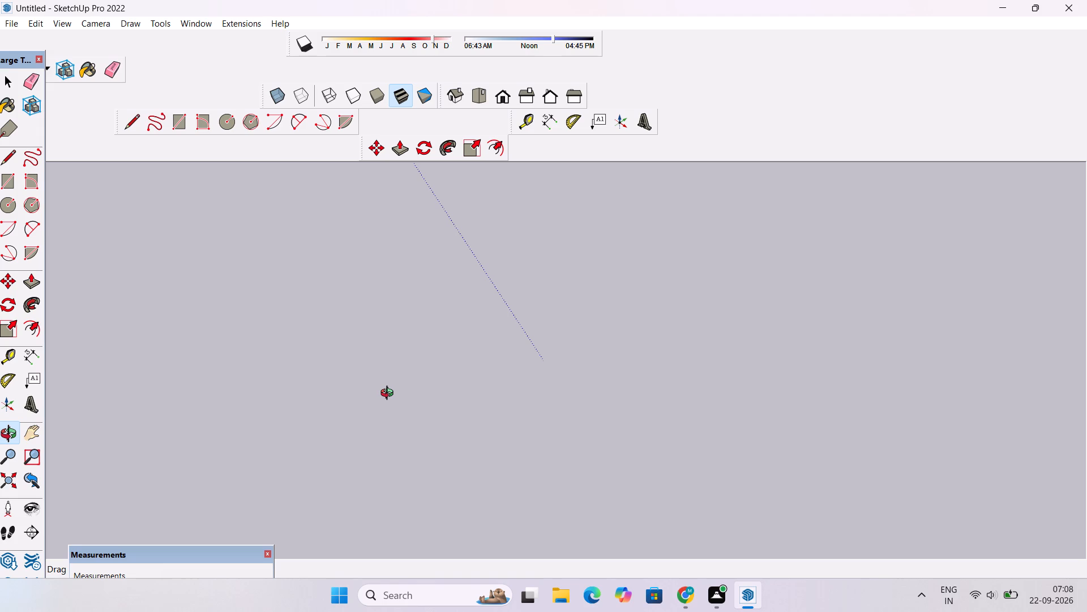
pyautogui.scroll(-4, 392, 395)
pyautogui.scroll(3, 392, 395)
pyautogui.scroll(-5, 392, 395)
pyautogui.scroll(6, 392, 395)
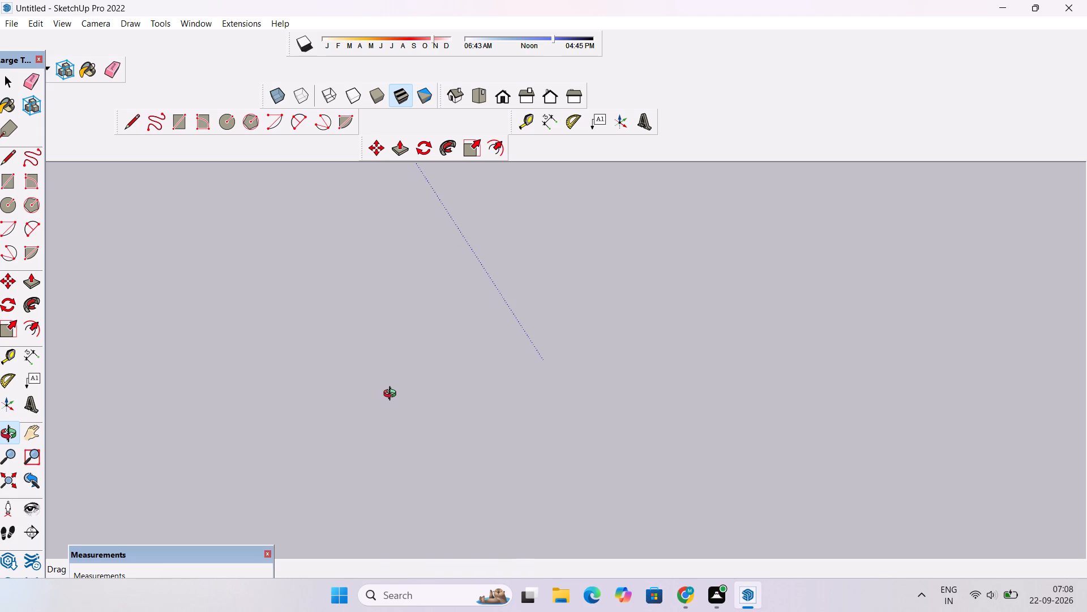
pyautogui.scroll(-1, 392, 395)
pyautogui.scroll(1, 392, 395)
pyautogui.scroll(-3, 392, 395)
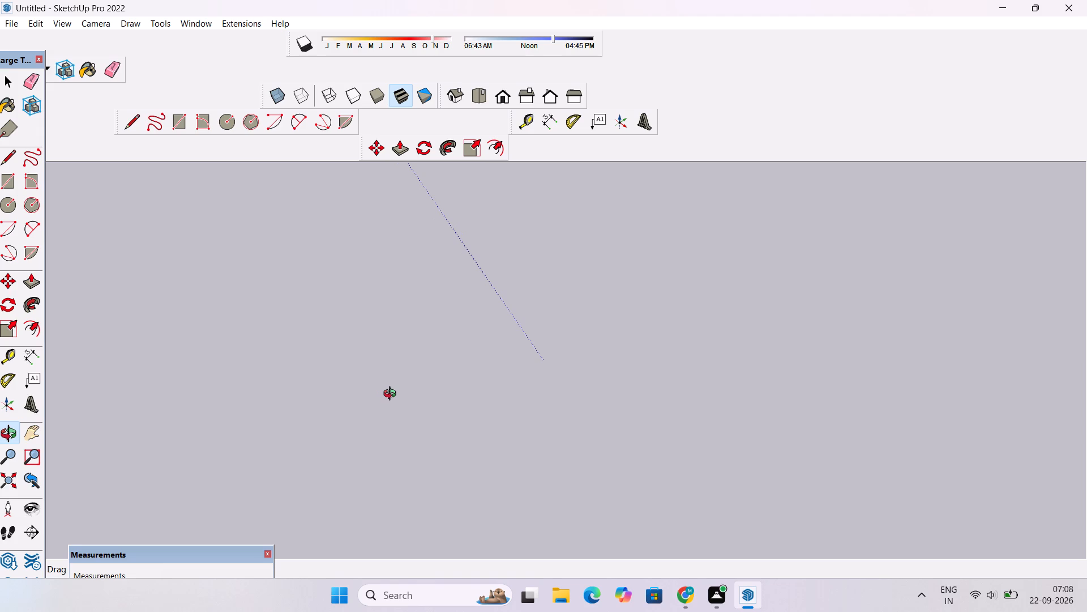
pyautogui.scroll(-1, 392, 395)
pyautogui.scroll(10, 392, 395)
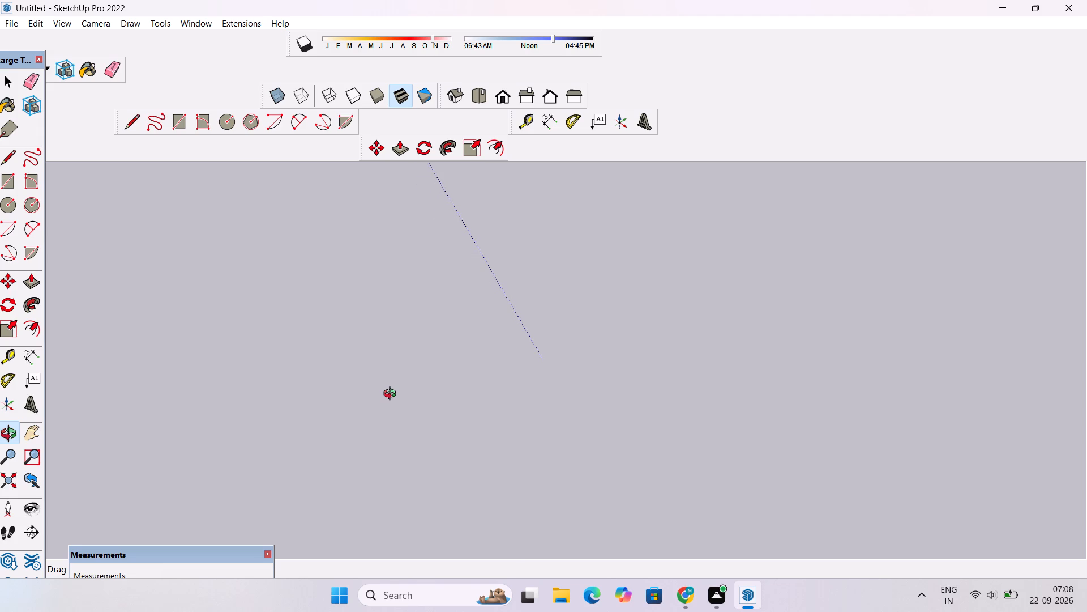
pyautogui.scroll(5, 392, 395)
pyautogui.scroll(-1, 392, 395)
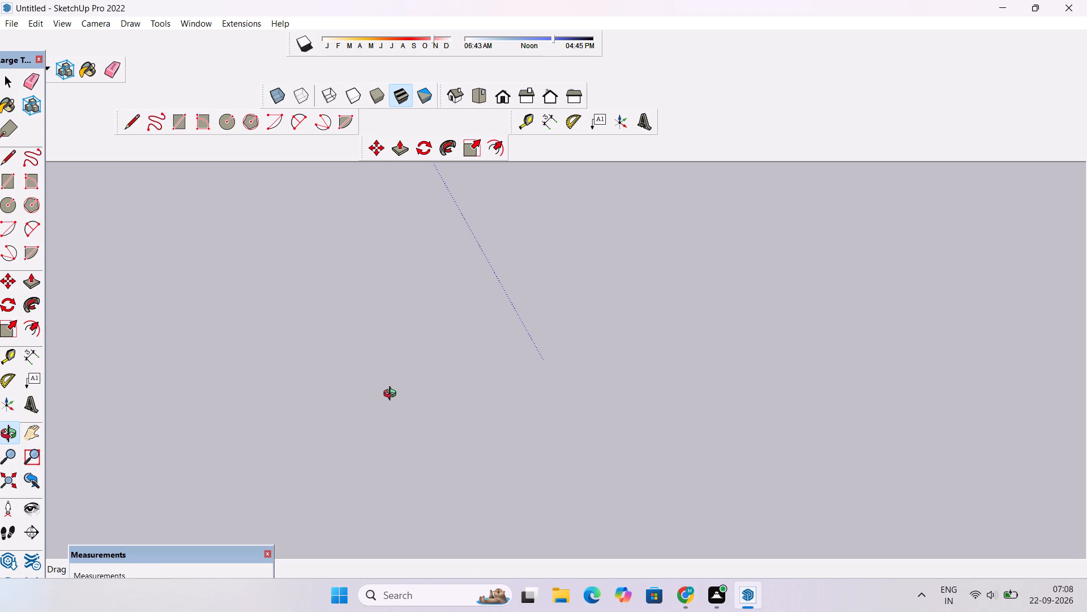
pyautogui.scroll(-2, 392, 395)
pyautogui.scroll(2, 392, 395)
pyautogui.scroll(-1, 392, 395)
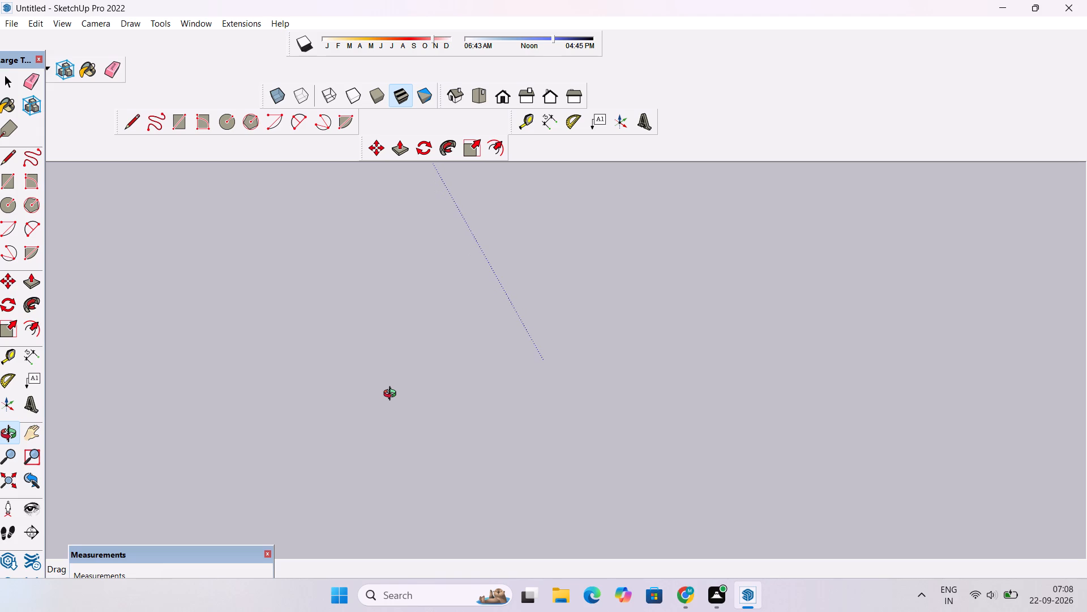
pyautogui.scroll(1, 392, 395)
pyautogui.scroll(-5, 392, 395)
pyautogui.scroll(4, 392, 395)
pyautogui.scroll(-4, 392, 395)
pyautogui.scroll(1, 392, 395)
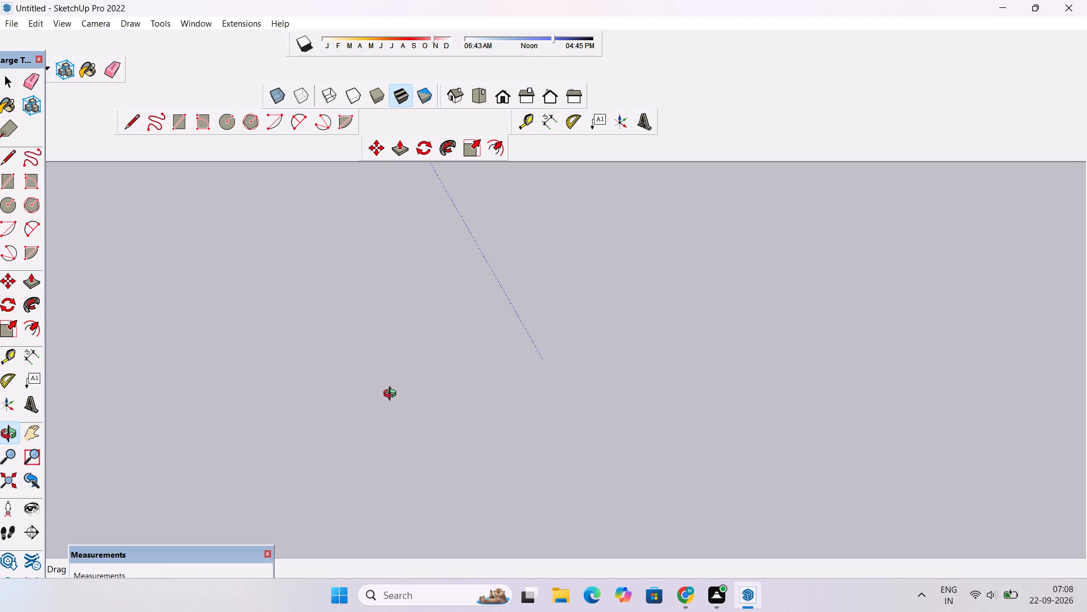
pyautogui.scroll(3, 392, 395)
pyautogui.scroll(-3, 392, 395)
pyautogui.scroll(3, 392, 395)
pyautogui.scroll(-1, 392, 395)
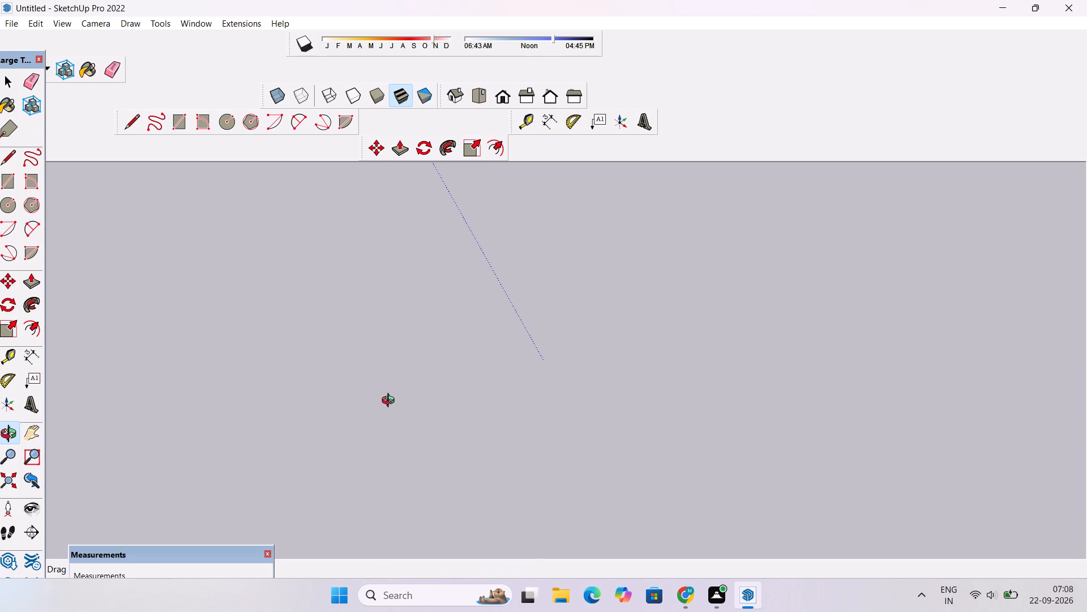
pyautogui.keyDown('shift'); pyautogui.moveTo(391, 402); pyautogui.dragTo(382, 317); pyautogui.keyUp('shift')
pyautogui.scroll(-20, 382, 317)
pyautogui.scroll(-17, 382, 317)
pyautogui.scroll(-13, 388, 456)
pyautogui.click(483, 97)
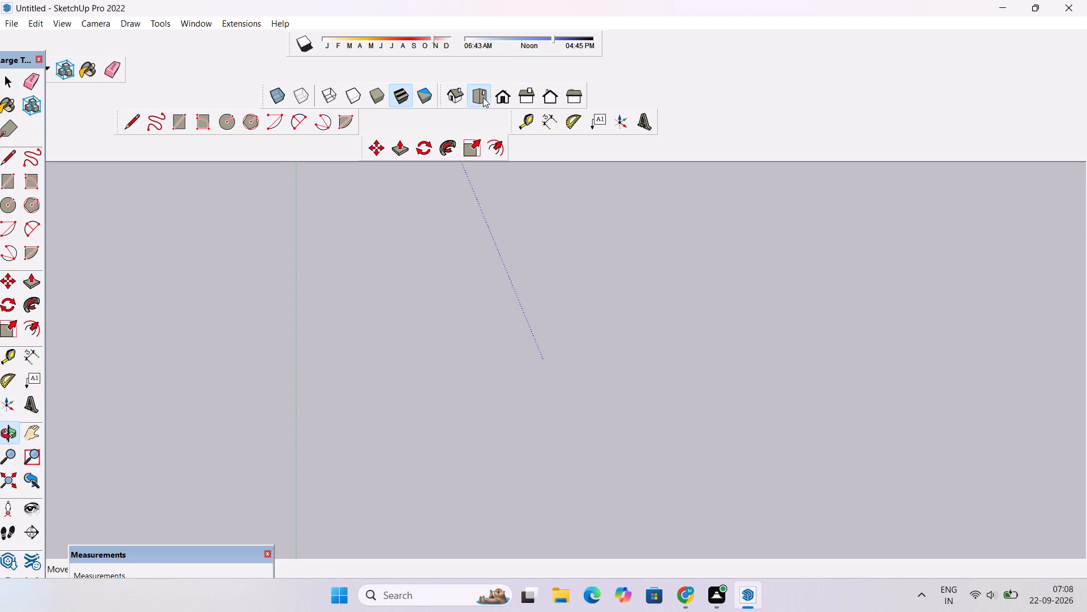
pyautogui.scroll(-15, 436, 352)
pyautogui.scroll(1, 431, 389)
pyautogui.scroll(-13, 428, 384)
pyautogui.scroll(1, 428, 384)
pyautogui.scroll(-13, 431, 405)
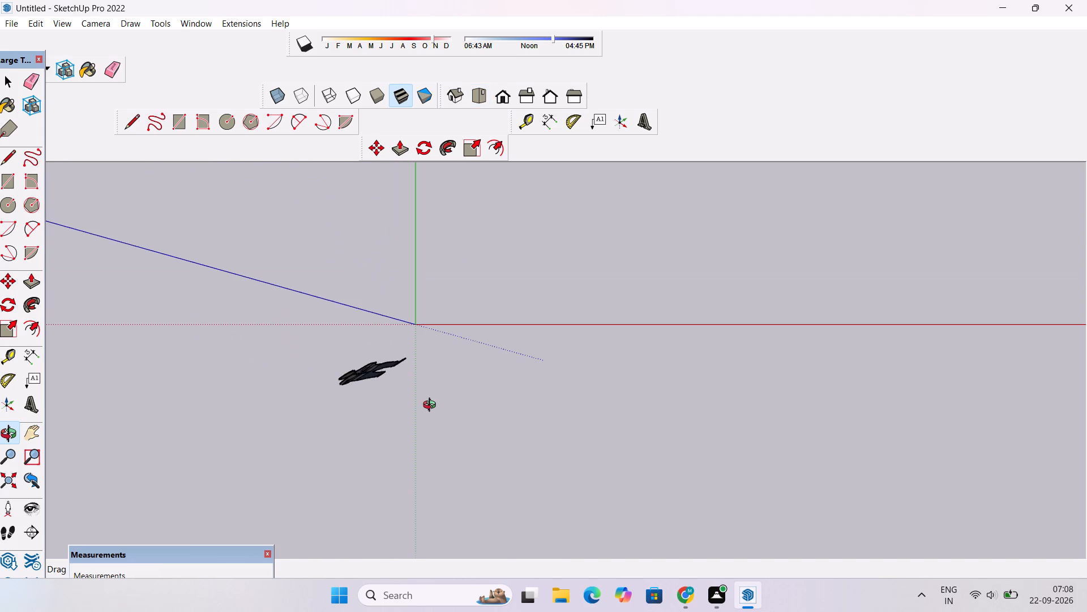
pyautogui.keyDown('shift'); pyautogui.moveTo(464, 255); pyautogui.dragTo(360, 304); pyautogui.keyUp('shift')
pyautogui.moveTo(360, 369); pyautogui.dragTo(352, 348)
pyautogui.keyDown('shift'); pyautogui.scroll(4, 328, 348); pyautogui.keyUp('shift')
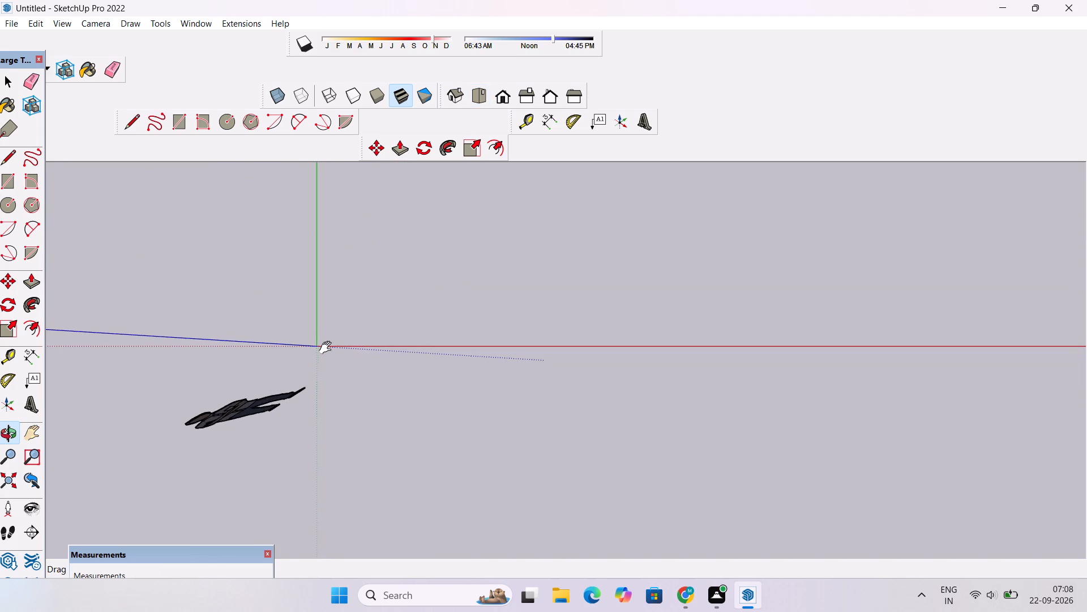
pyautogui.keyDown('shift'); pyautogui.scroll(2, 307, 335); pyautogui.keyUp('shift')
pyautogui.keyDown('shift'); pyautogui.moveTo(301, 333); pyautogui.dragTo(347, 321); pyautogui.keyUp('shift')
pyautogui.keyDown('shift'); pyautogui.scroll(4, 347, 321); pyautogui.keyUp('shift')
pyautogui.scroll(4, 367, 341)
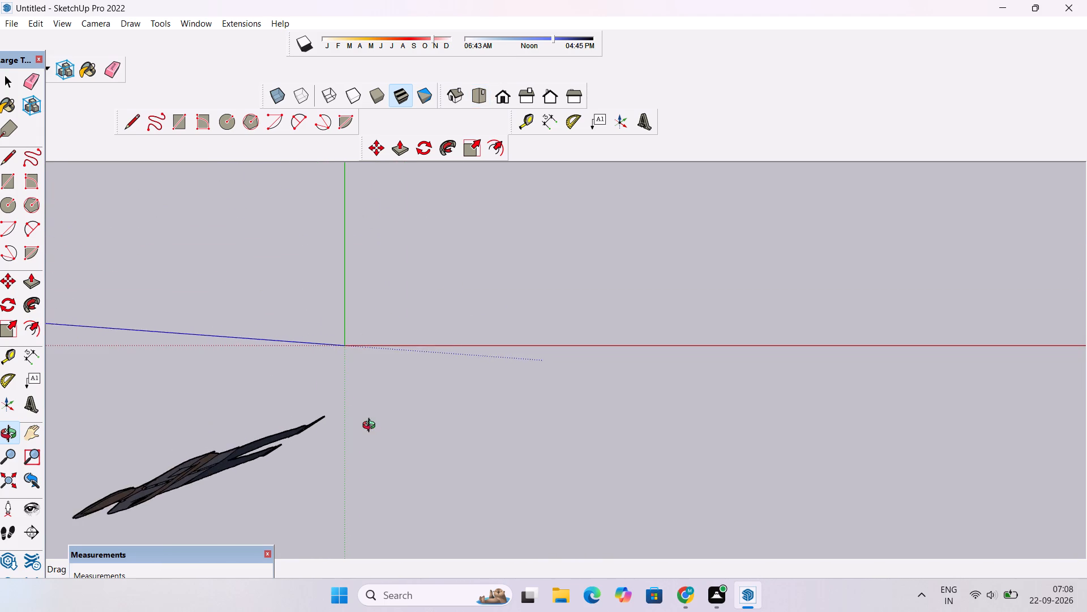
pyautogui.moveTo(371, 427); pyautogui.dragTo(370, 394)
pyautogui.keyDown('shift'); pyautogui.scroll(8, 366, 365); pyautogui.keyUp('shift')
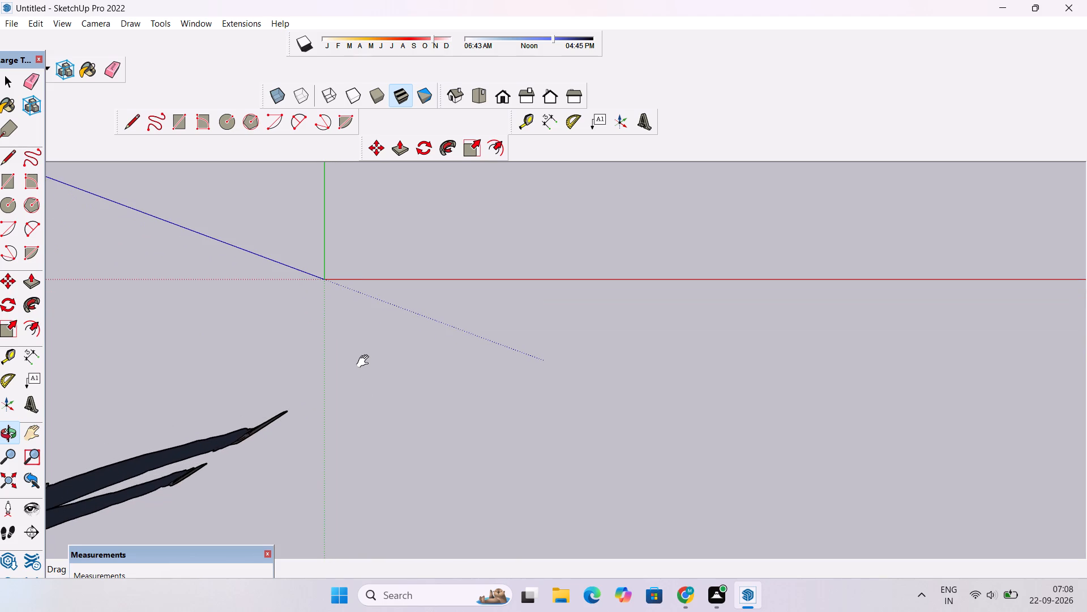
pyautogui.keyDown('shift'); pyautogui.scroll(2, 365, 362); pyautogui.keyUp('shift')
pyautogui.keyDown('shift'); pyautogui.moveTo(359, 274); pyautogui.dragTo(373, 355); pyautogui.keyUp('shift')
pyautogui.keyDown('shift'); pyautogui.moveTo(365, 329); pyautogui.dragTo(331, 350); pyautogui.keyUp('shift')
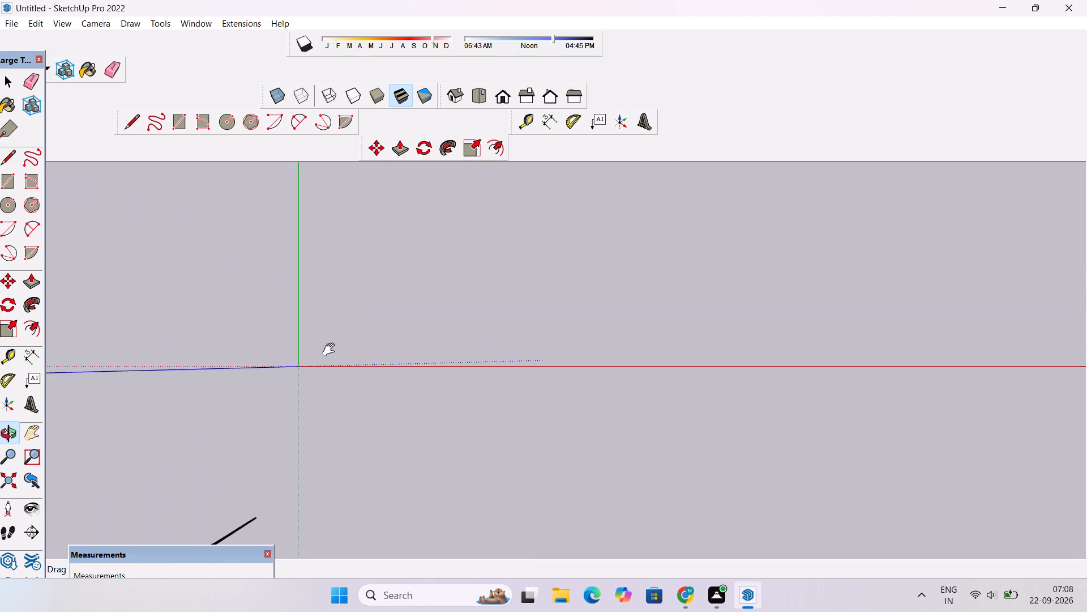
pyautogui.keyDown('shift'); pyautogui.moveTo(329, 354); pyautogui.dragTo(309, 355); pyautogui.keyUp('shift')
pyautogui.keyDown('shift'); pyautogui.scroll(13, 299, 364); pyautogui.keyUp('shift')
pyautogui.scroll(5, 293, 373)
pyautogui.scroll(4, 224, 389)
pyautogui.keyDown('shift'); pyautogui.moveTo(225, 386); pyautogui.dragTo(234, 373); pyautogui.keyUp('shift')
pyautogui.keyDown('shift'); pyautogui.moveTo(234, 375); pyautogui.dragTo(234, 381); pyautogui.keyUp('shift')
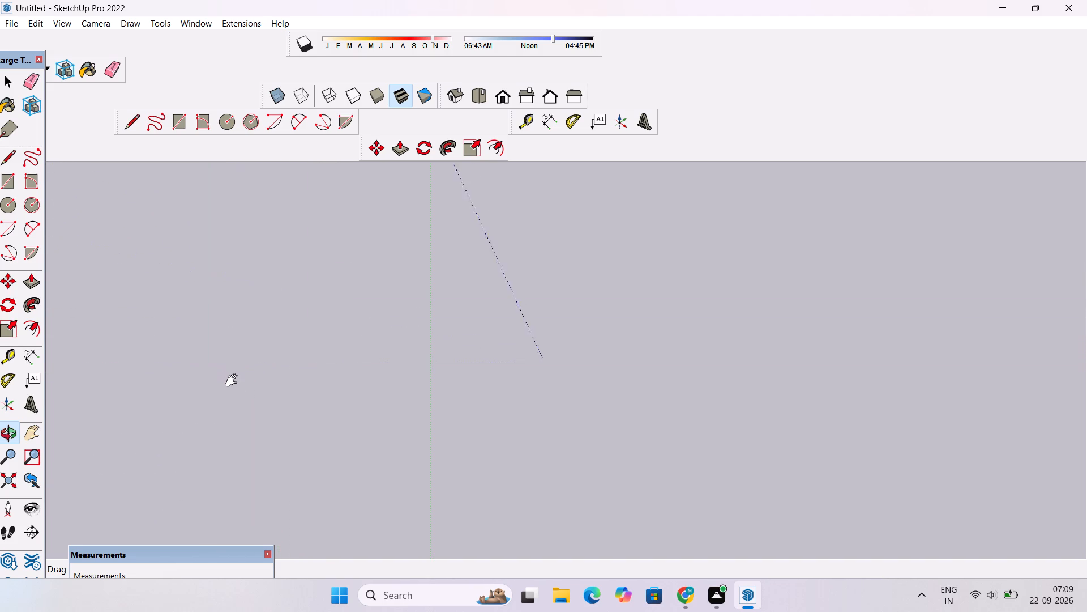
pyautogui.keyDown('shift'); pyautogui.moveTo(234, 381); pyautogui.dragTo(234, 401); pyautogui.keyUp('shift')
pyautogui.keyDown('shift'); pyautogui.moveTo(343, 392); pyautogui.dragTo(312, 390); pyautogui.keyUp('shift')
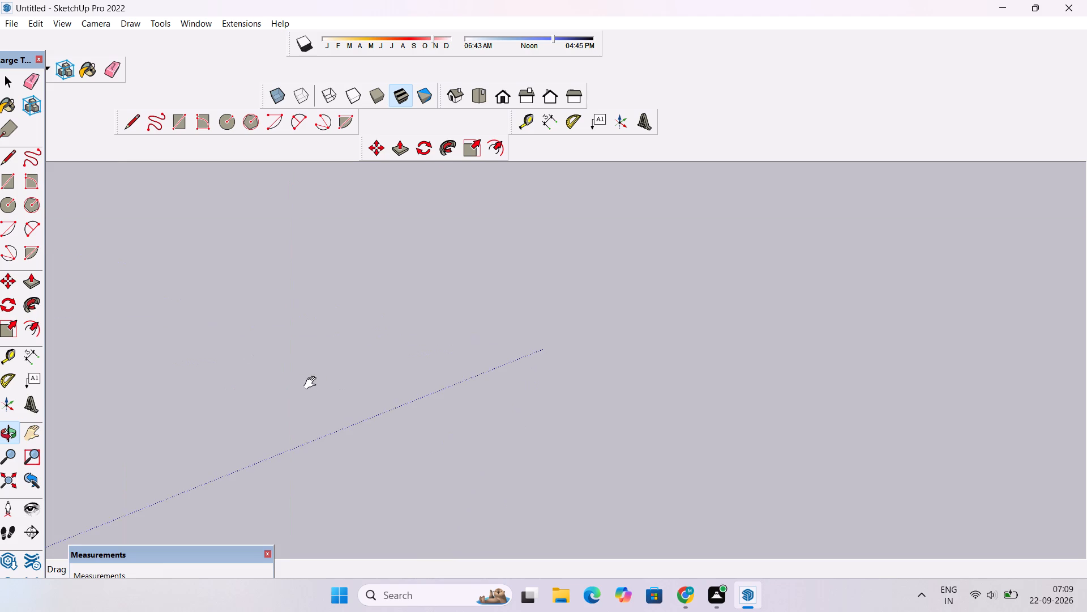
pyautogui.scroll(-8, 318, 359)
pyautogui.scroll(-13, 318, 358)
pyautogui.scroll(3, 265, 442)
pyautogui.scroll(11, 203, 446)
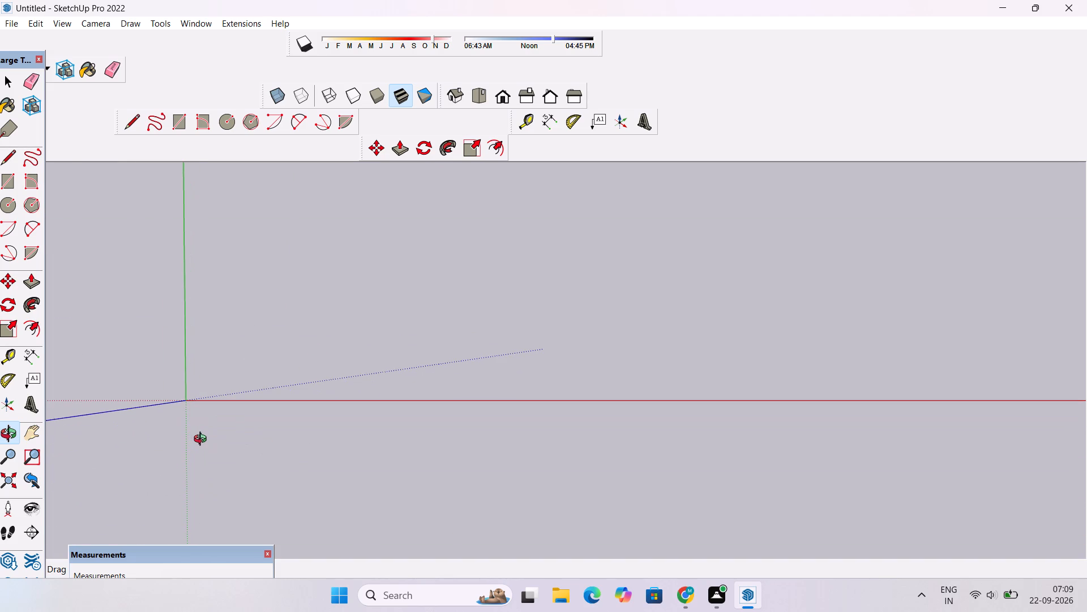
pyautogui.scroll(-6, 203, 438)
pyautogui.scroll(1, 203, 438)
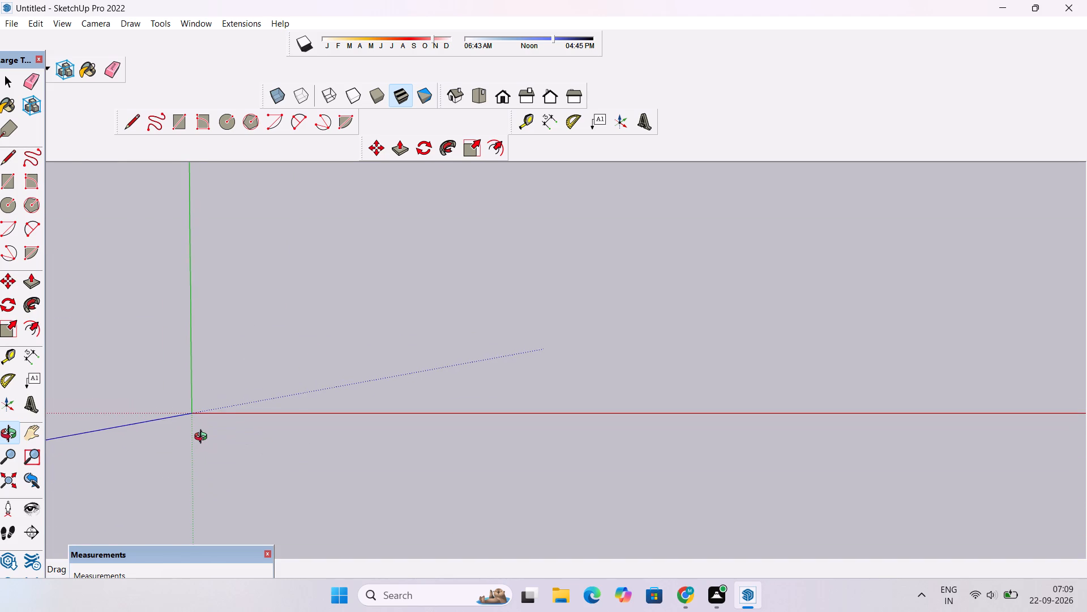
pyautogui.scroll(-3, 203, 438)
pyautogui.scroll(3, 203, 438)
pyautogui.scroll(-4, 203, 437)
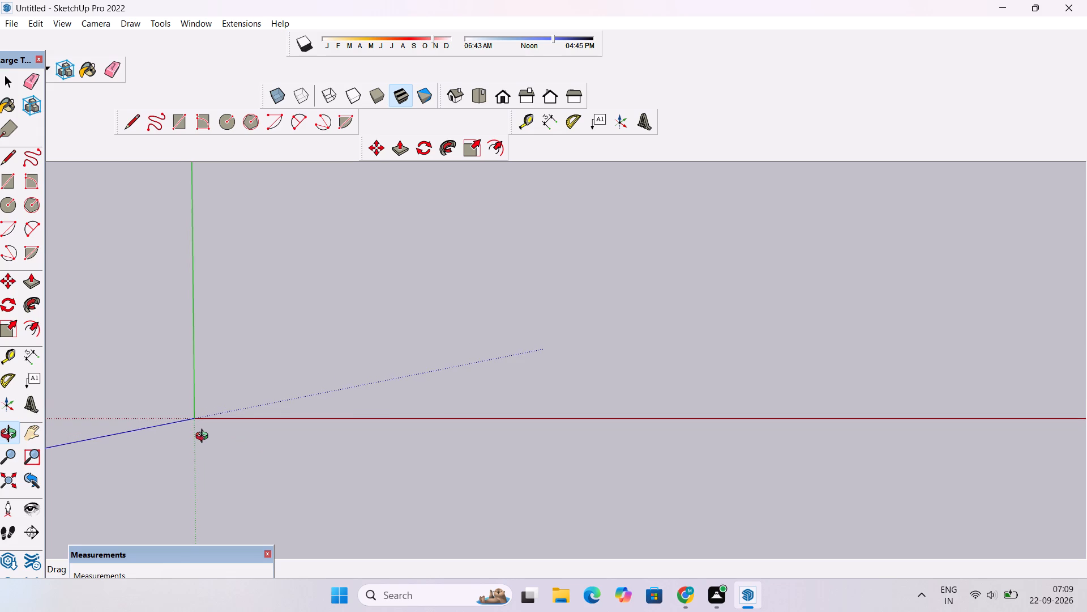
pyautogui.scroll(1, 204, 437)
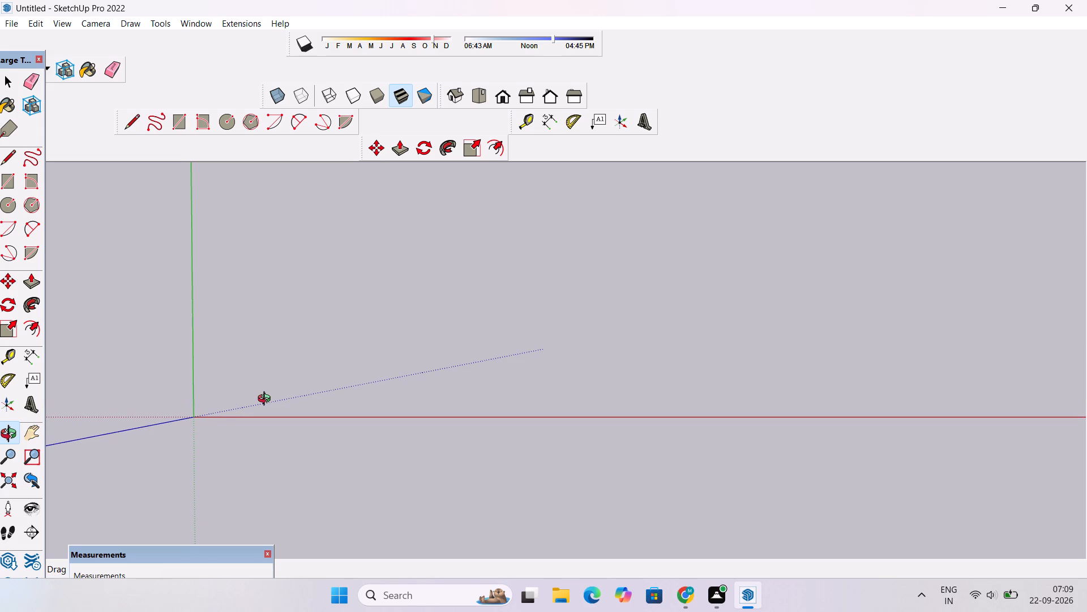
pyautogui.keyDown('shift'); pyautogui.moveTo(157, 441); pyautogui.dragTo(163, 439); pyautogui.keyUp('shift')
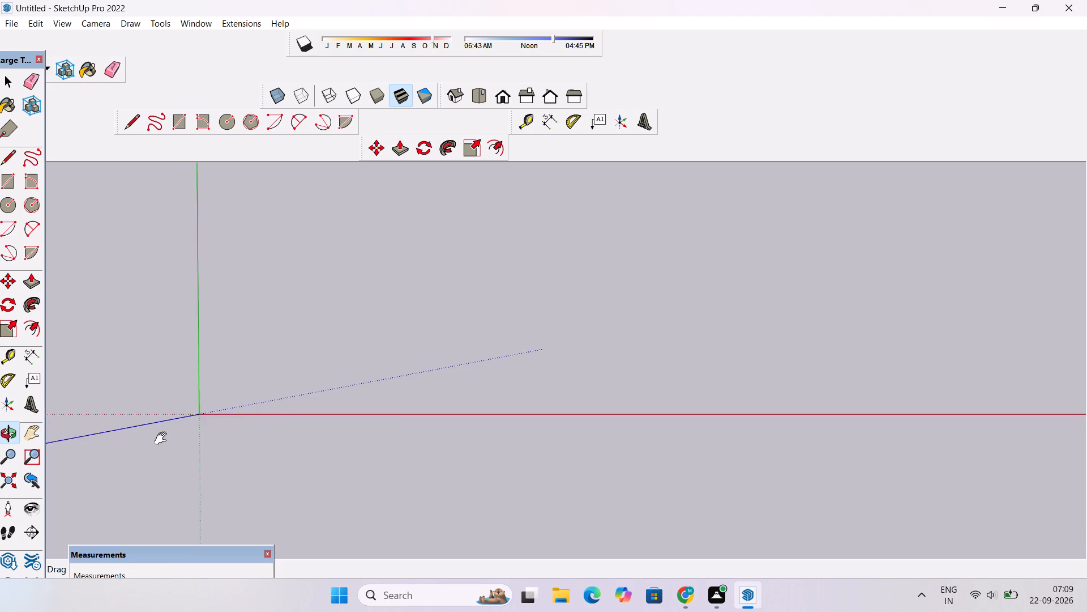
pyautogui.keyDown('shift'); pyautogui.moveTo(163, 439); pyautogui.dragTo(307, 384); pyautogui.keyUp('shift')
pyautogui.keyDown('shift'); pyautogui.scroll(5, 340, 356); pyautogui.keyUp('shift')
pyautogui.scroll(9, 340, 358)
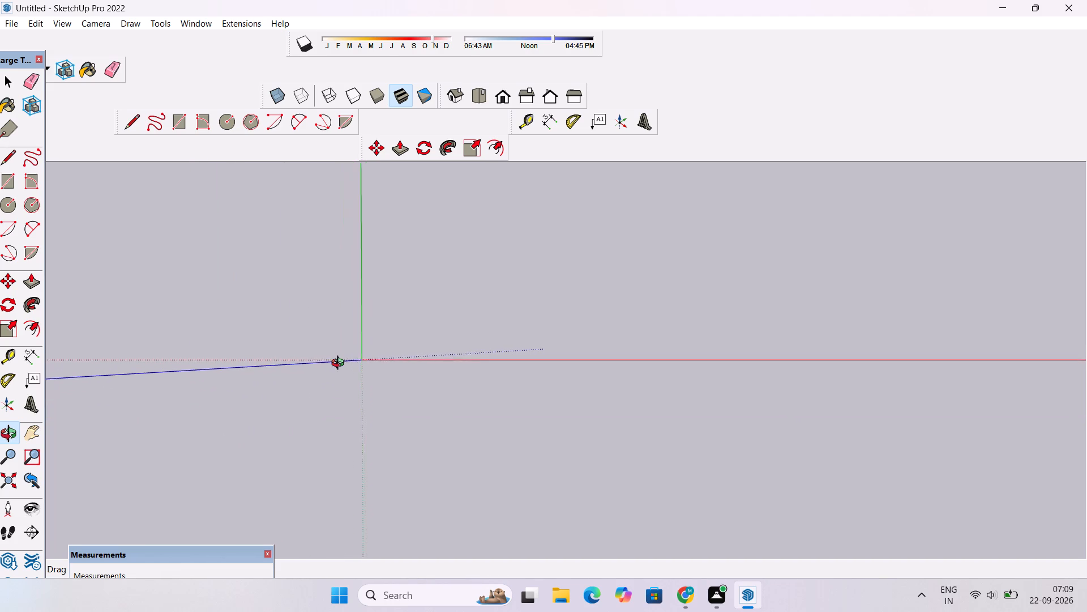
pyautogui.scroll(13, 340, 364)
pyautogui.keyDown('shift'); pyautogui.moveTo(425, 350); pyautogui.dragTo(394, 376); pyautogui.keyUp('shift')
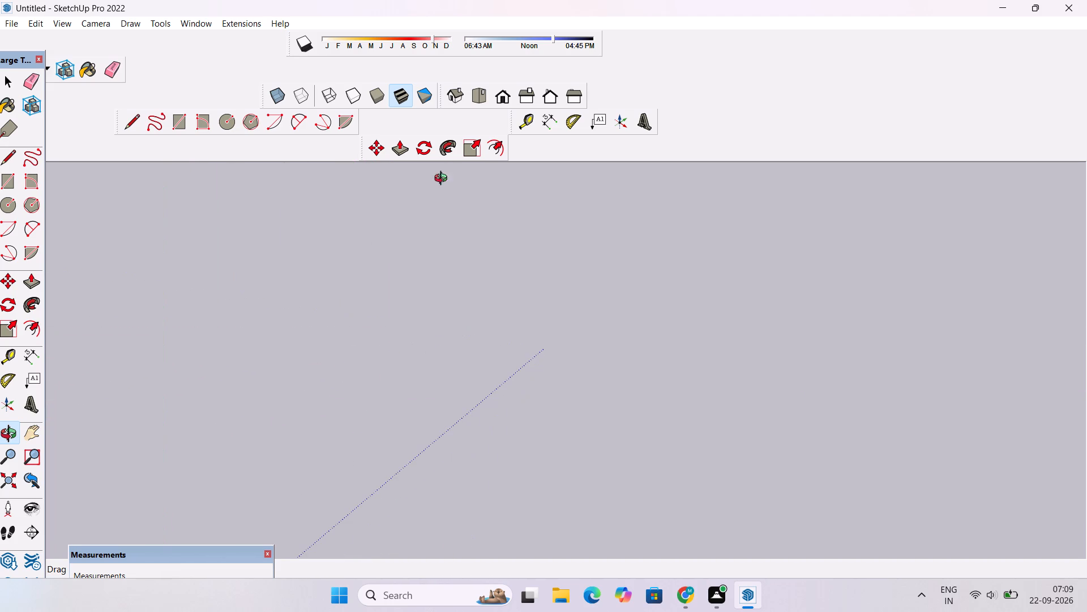
# Return the camera to the standard top view.
pyautogui.click(485, 97)
pyautogui.scroll(-11, 345, 443)
pyautogui.scroll(5, 617, 299)
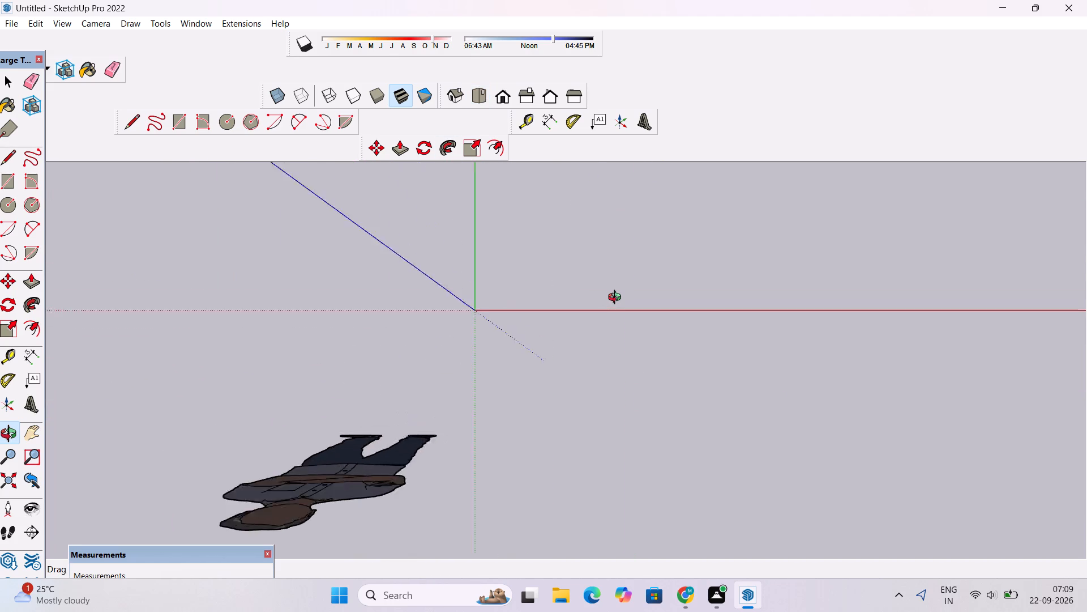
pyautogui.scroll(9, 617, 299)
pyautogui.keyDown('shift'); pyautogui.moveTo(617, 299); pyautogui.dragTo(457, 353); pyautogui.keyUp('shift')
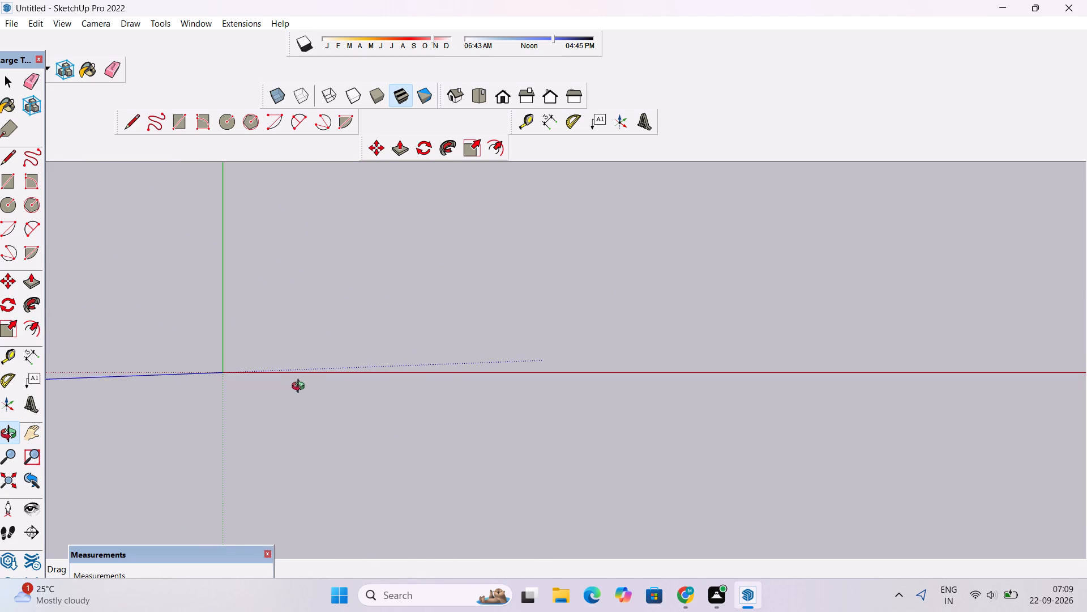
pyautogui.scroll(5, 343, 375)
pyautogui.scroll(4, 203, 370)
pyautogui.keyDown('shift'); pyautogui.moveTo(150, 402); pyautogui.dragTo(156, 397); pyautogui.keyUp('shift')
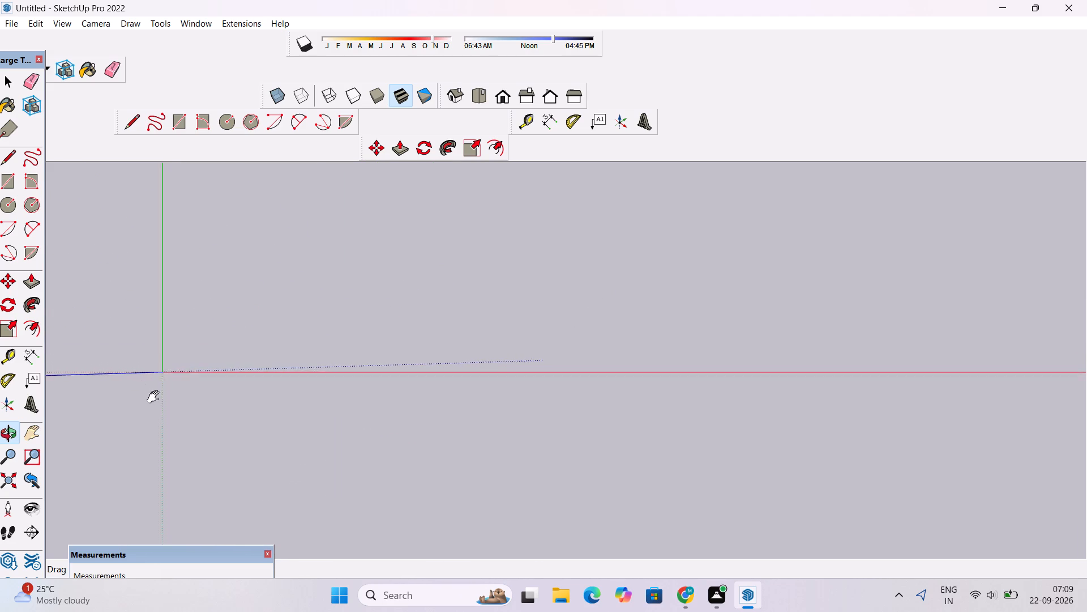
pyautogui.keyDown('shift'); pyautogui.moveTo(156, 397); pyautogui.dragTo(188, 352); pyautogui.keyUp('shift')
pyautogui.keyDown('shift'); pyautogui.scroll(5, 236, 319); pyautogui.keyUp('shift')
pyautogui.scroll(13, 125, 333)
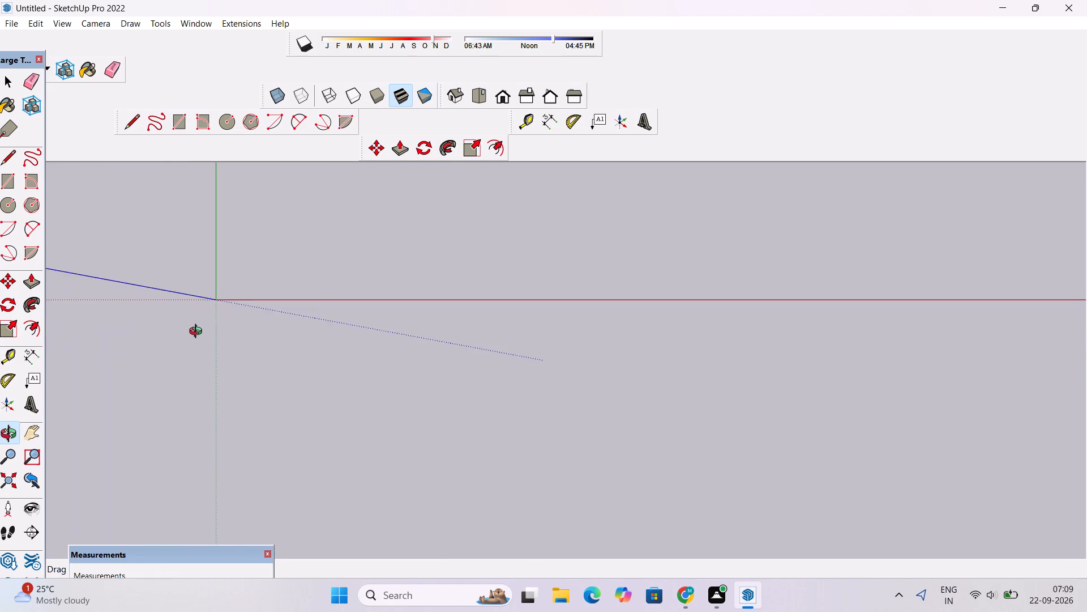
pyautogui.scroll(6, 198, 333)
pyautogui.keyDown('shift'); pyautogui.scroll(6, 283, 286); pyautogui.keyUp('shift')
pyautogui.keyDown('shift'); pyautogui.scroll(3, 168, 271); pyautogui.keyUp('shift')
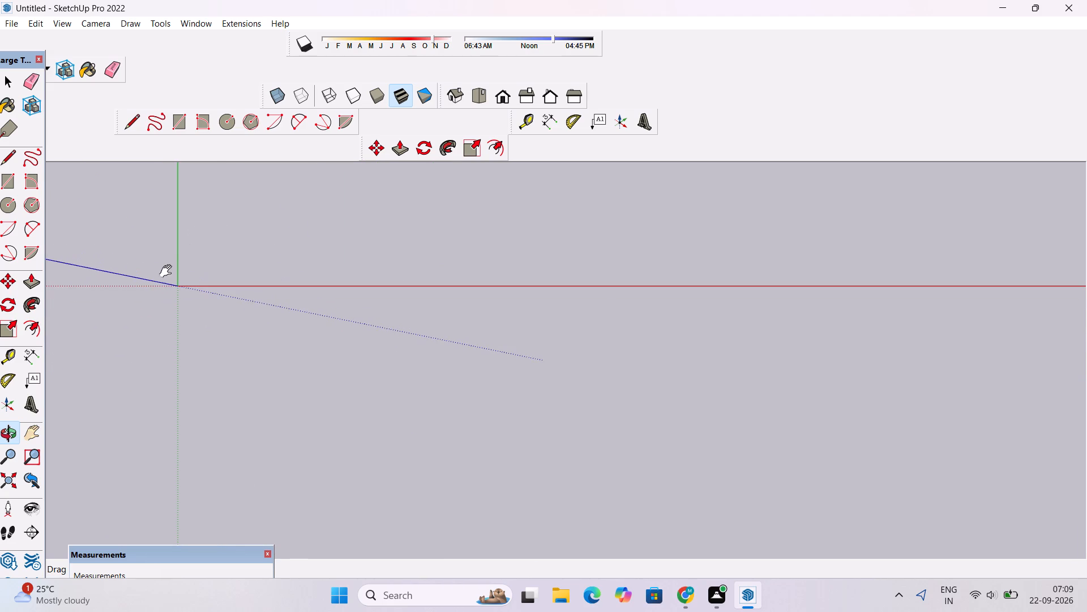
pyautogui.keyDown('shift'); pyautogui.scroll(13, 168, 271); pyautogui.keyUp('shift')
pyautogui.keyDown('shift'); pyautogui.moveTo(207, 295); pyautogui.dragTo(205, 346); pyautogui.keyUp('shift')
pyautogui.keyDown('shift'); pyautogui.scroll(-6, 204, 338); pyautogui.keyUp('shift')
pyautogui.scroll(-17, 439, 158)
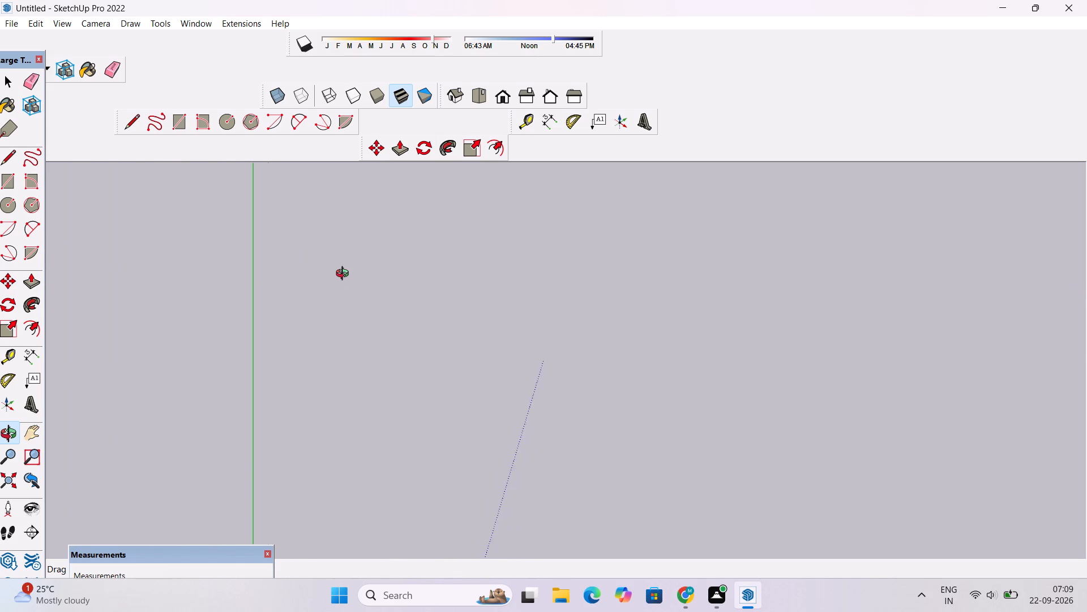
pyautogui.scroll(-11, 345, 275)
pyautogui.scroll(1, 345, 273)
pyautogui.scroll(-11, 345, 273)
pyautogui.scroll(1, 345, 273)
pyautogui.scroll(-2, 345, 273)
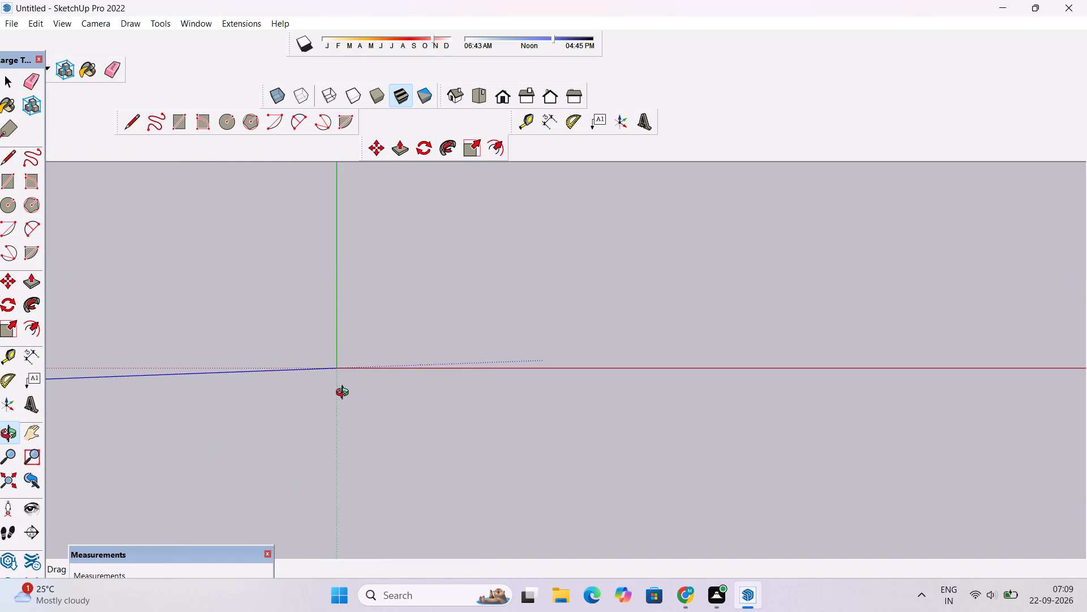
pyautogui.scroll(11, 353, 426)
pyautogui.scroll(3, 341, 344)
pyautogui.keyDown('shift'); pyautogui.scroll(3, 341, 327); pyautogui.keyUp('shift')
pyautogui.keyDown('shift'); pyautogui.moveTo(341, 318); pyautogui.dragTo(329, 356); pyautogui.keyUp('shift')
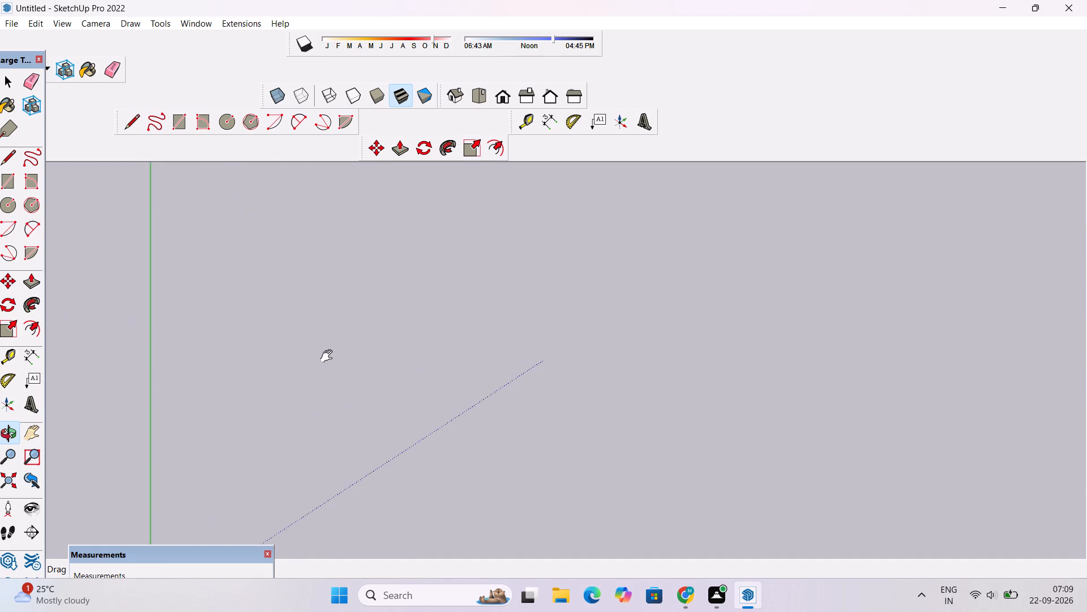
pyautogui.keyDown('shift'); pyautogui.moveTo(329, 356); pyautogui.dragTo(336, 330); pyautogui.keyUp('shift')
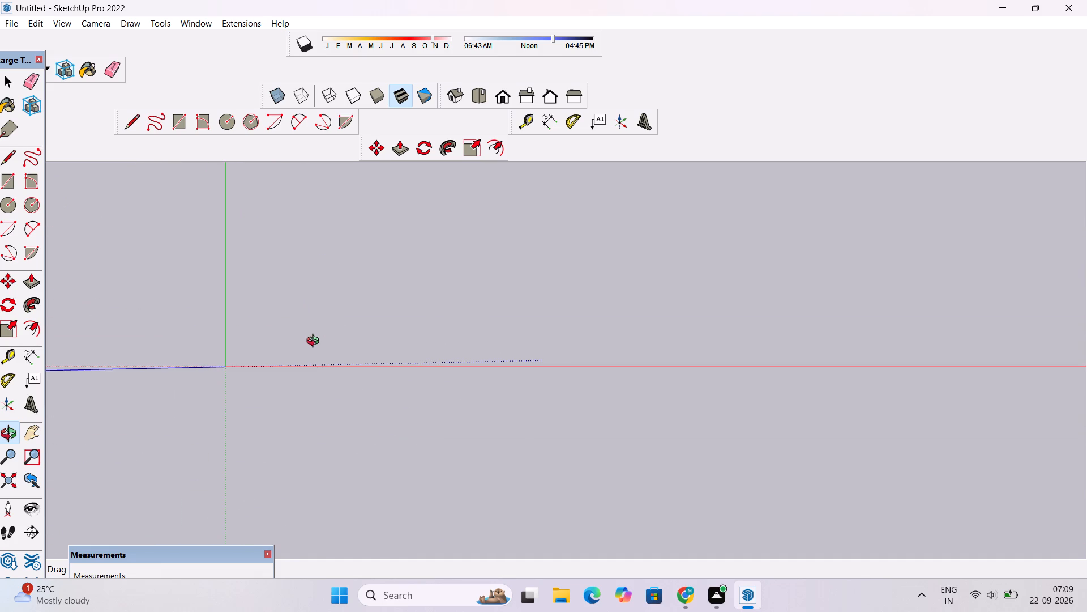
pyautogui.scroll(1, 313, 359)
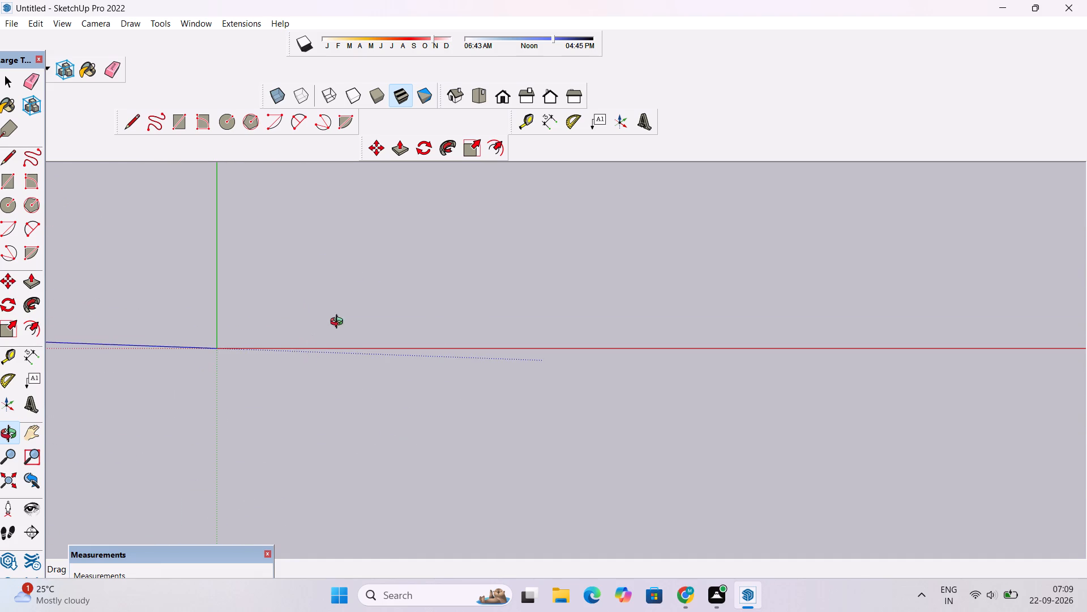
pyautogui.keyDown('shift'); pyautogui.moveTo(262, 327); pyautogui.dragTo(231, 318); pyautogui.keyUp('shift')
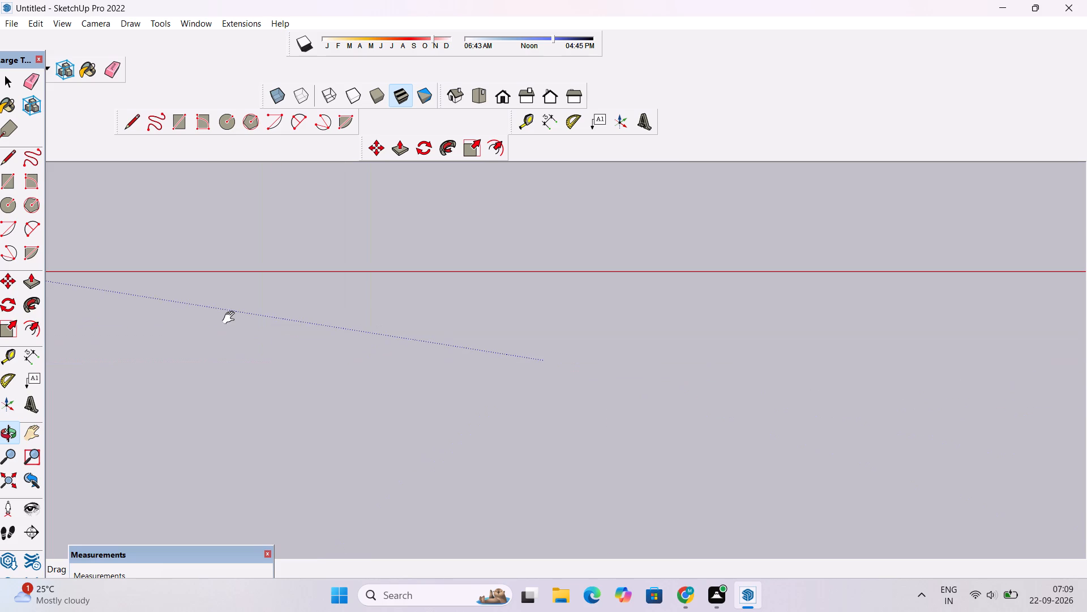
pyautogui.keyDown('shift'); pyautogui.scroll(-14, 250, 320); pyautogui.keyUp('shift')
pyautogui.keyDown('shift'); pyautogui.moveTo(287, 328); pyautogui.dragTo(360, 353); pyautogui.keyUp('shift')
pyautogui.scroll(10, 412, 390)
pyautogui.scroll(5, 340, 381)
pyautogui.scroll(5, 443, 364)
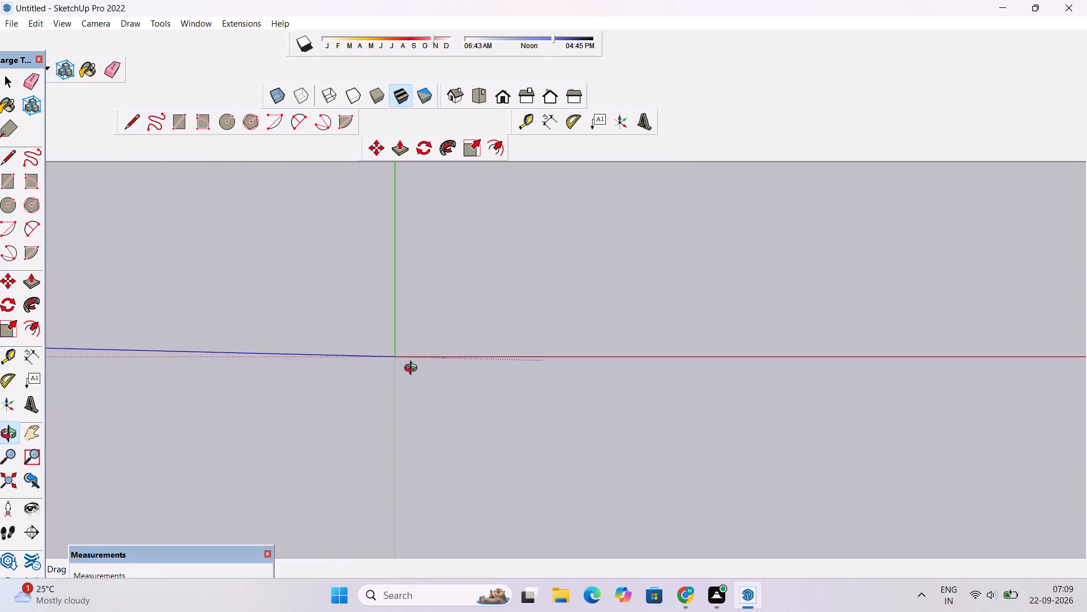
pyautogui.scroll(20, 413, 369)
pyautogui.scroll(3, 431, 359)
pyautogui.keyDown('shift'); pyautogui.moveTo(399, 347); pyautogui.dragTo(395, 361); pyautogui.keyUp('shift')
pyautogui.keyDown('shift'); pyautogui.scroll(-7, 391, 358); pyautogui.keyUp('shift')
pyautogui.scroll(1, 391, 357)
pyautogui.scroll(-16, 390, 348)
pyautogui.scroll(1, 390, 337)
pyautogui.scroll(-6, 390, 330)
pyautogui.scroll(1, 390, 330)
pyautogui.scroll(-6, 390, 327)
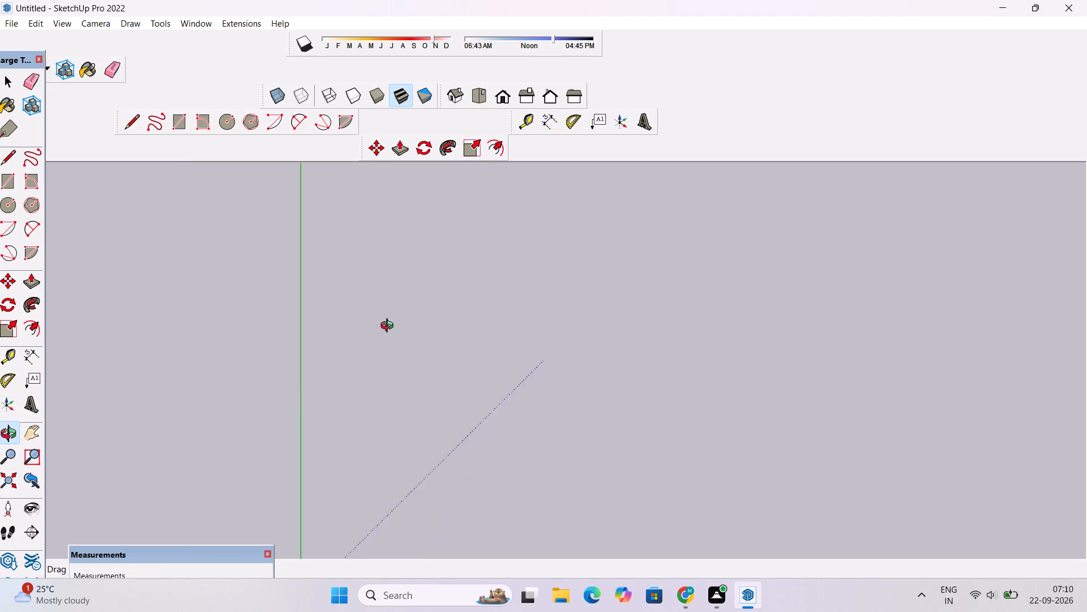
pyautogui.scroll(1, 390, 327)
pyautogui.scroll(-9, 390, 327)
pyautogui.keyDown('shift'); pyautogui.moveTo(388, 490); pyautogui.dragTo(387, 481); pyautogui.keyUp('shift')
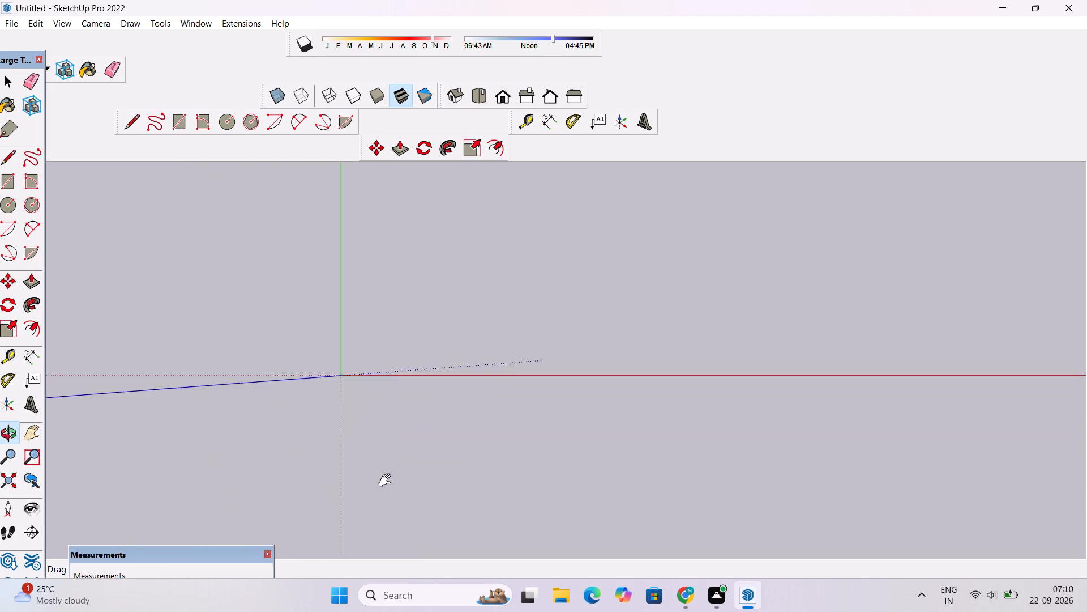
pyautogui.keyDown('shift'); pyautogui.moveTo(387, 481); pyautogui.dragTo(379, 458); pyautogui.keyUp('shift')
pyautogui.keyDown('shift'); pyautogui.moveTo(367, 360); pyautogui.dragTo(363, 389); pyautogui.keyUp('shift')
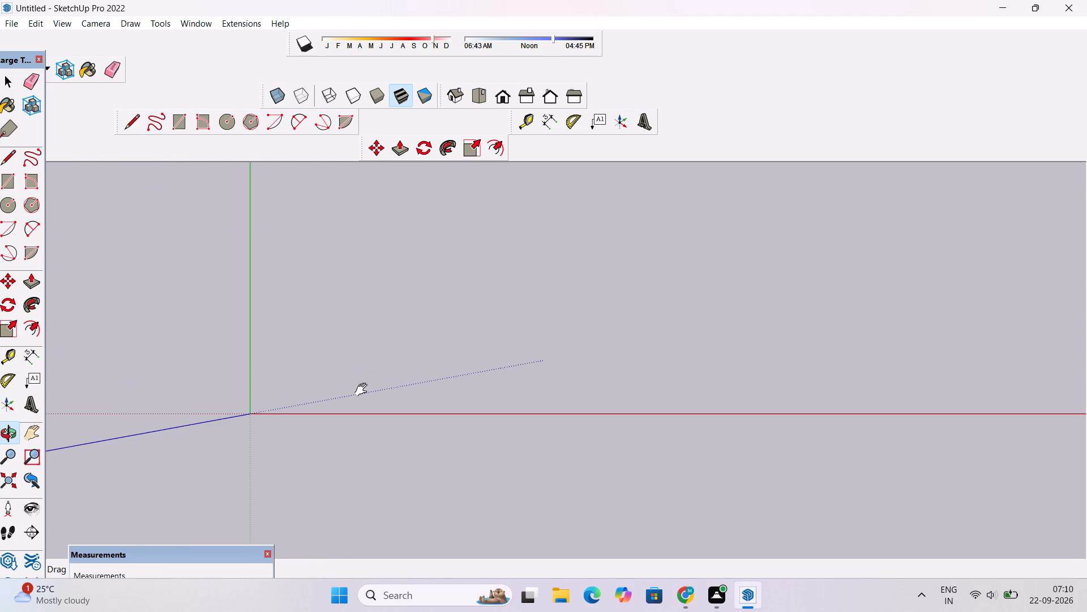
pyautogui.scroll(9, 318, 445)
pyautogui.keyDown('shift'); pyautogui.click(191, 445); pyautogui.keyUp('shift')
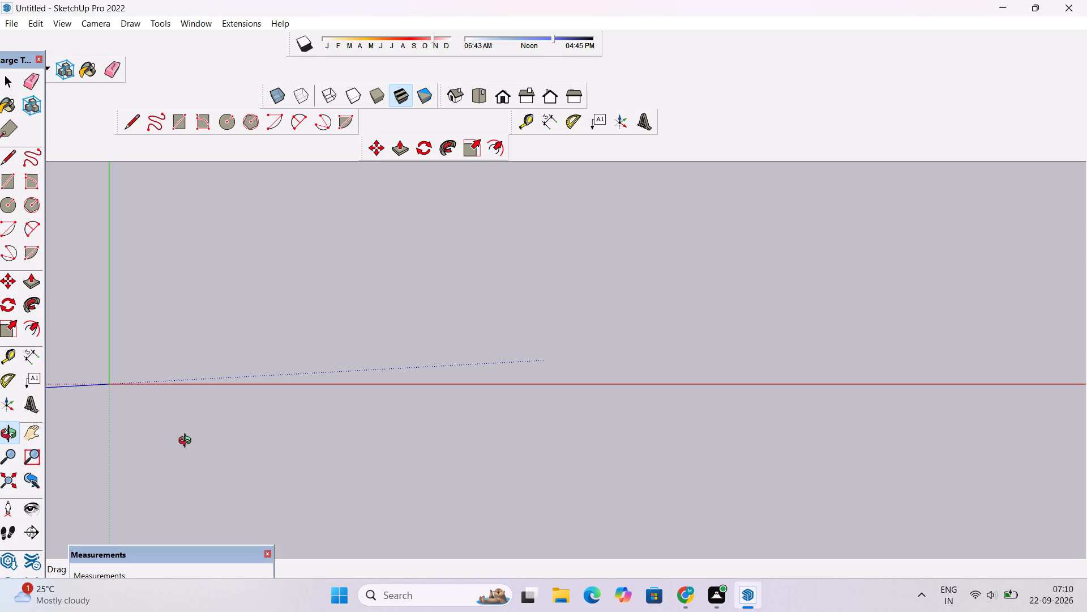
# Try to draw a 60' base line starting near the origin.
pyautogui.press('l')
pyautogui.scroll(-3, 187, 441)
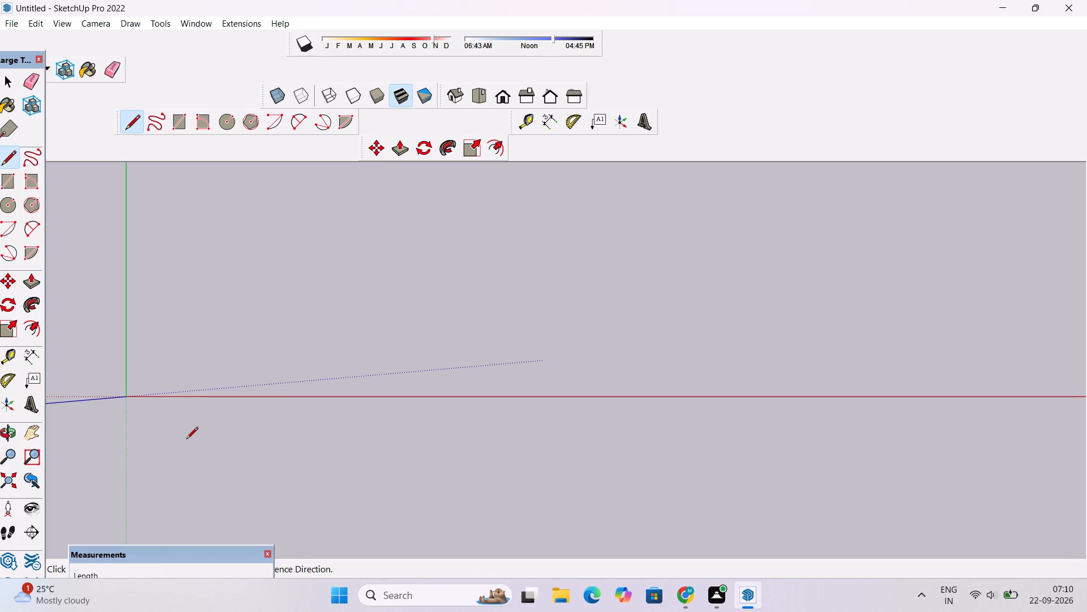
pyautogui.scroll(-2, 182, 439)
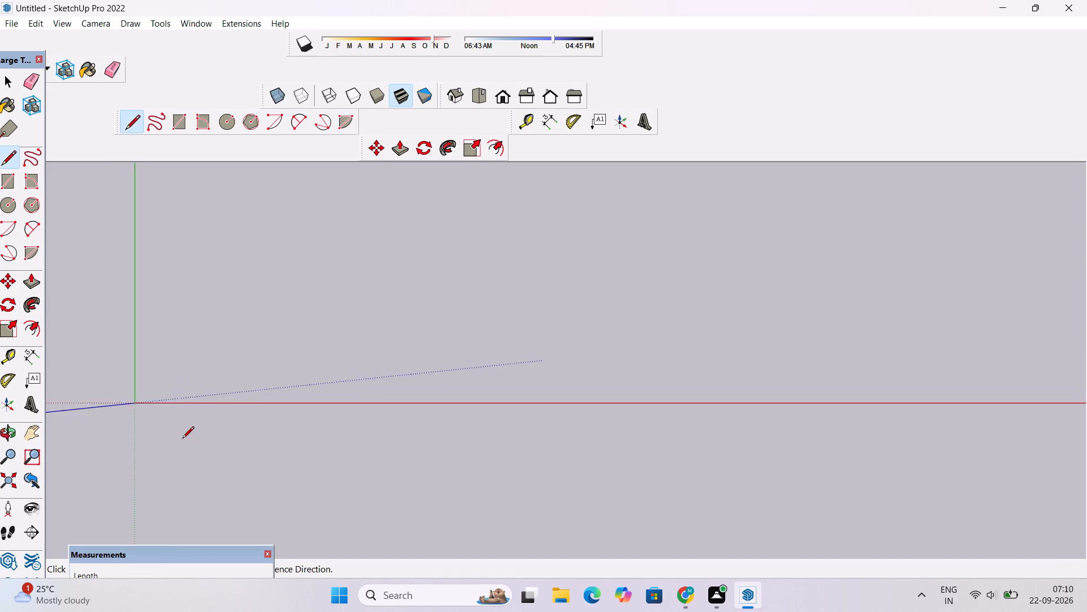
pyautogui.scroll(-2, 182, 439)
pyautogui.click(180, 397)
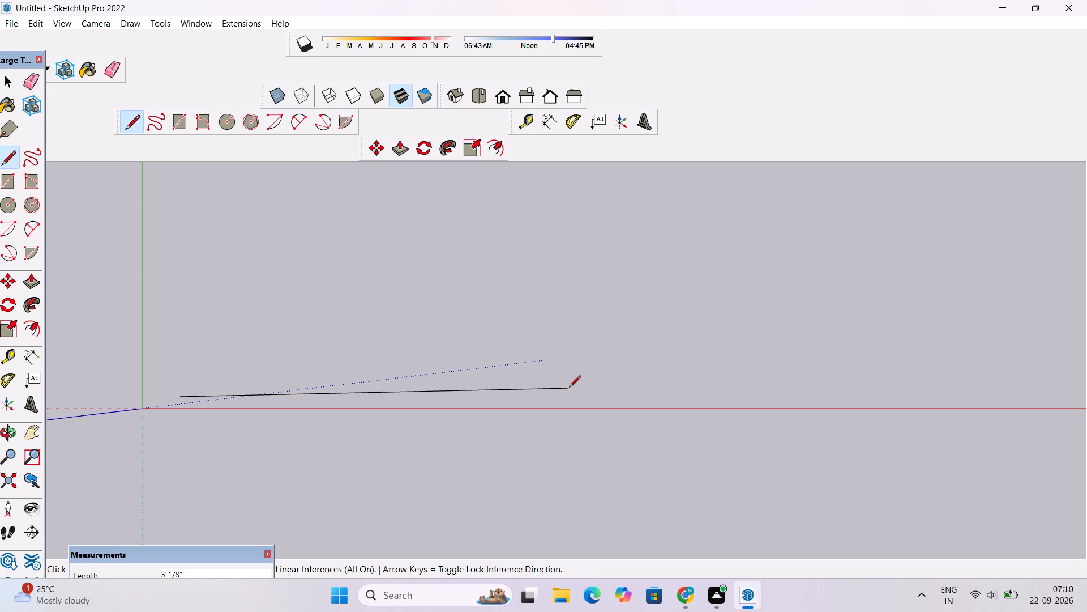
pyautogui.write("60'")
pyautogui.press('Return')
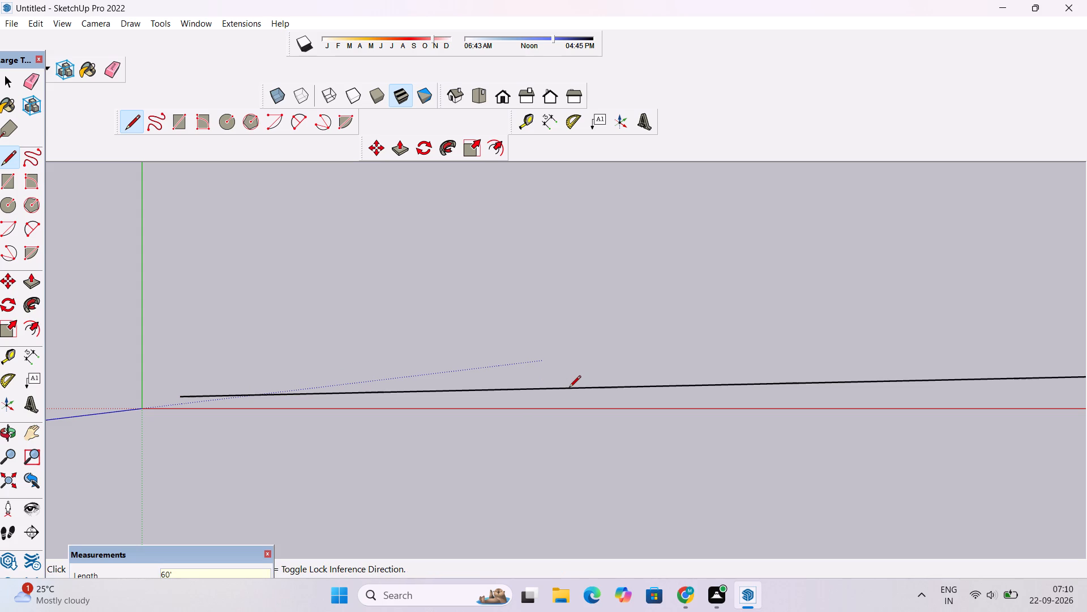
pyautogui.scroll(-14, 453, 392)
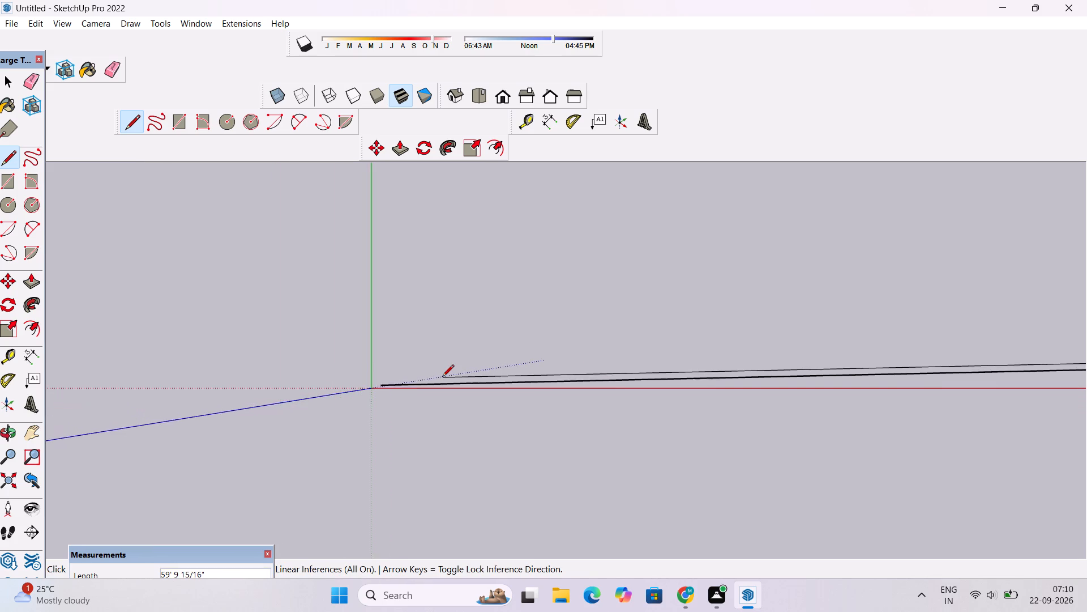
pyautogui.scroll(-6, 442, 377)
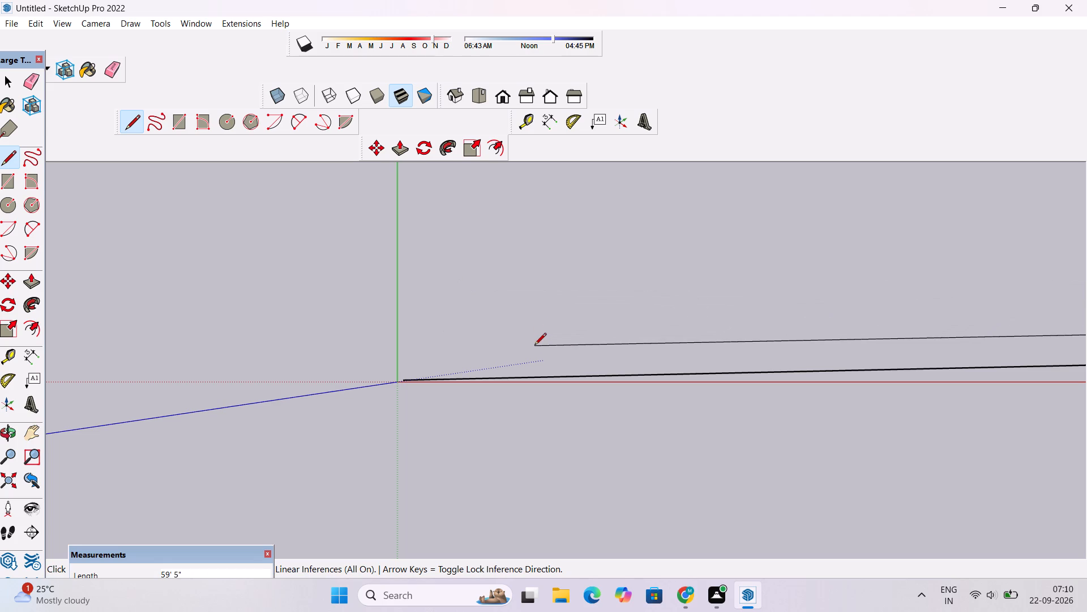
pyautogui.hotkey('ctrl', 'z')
# Draw a 60' base line along the red axis, starting close to the origin.
pyautogui.scroll(5, 487, 428)
pyautogui.scroll(5, 532, 373)
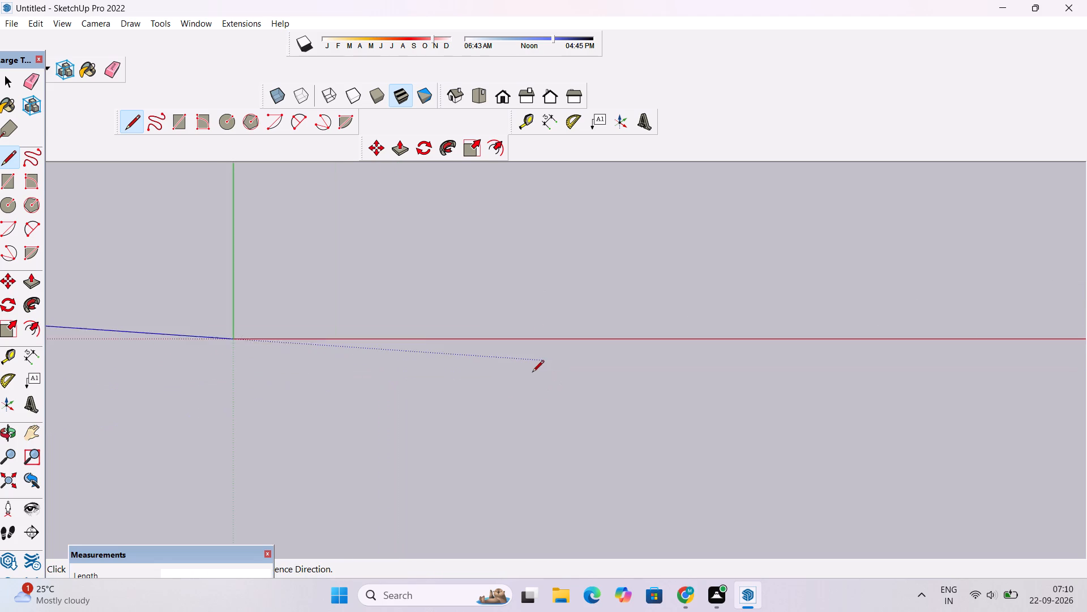
pyautogui.scroll(5, 474, 345)
pyautogui.scroll(-5, 557, 360)
pyautogui.scroll(14, 277, 333)
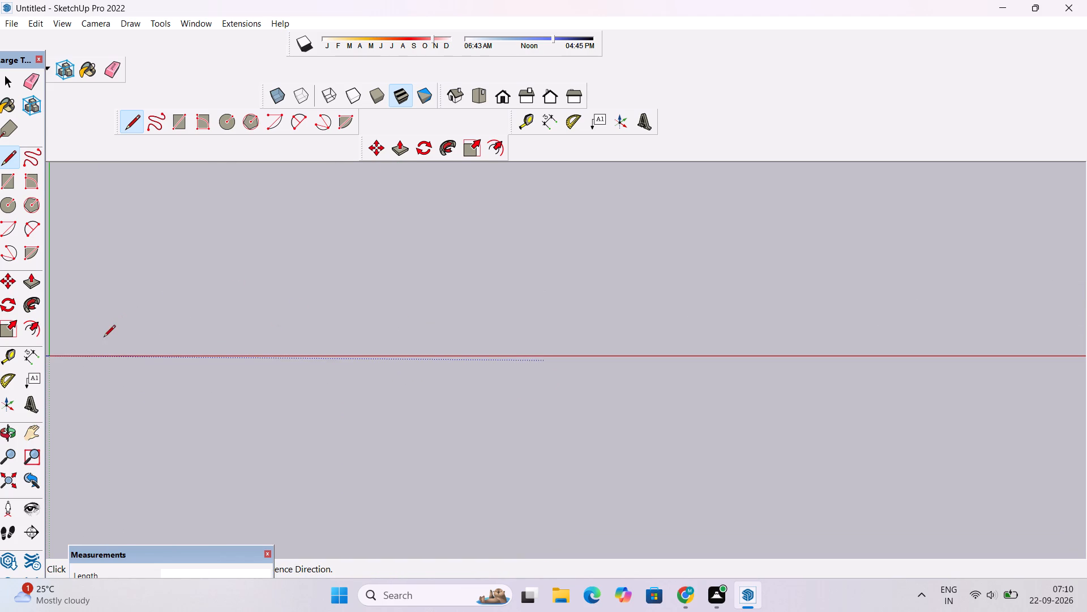
pyautogui.click(104, 338)
pyautogui.write("60'")
pyautogui.press('Return')
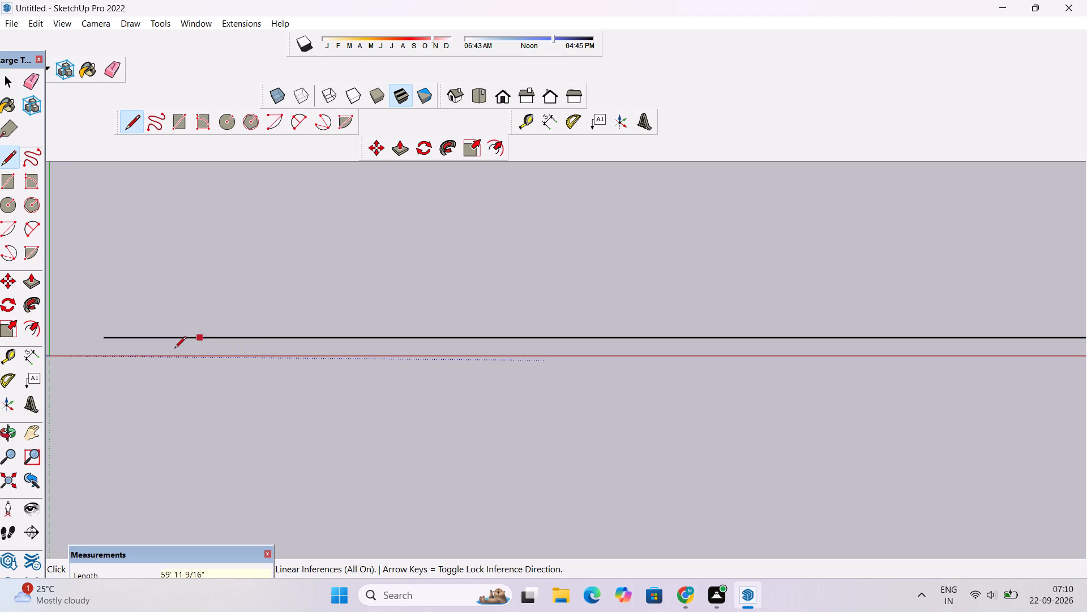
# Draw a 50' side edge parallel to the green axis from the far end of the base line.
pyautogui.scroll(-13, 173, 349)
pyautogui.scroll(1, 168, 350)
pyautogui.scroll(-20, 159, 337)
pyautogui.scroll(-5, 159, 337)
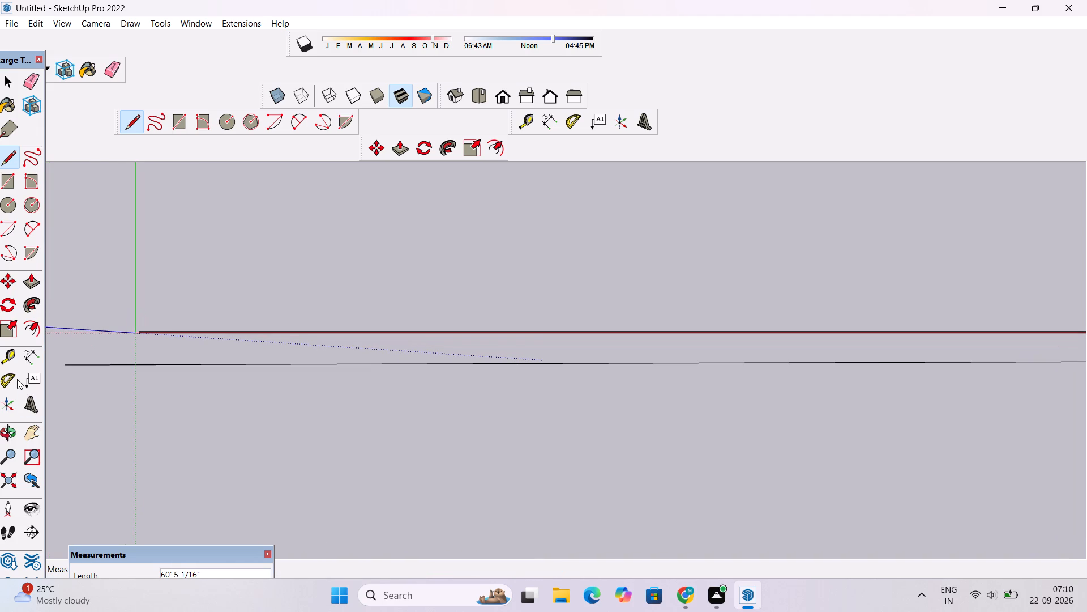
pyautogui.scroll(-20, 17, 379)
pyautogui.scroll(-10, 17, 379)
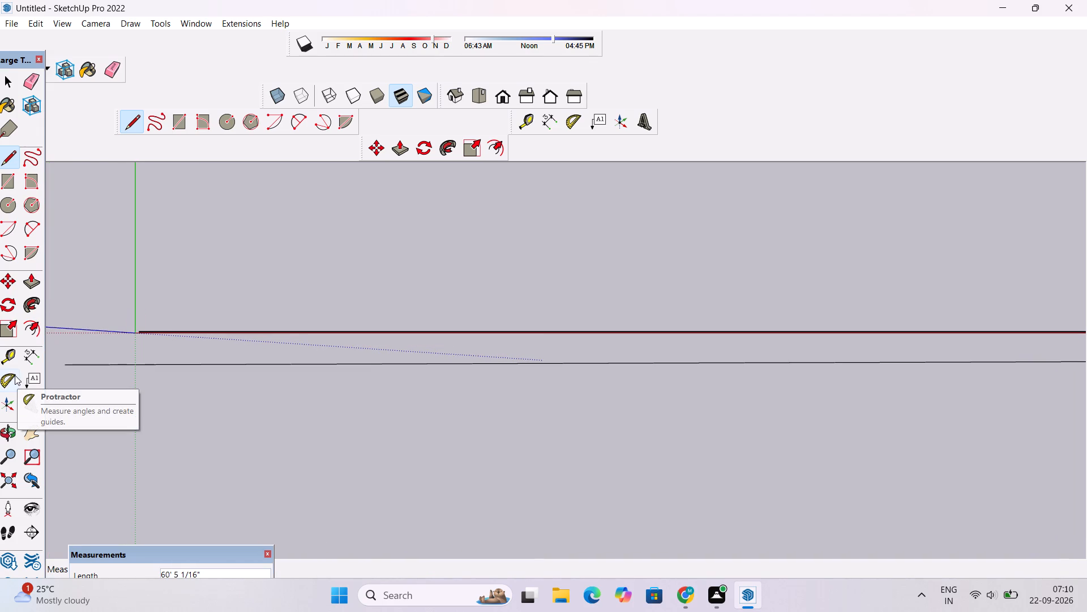
pyautogui.scroll(-20, 15, 375)
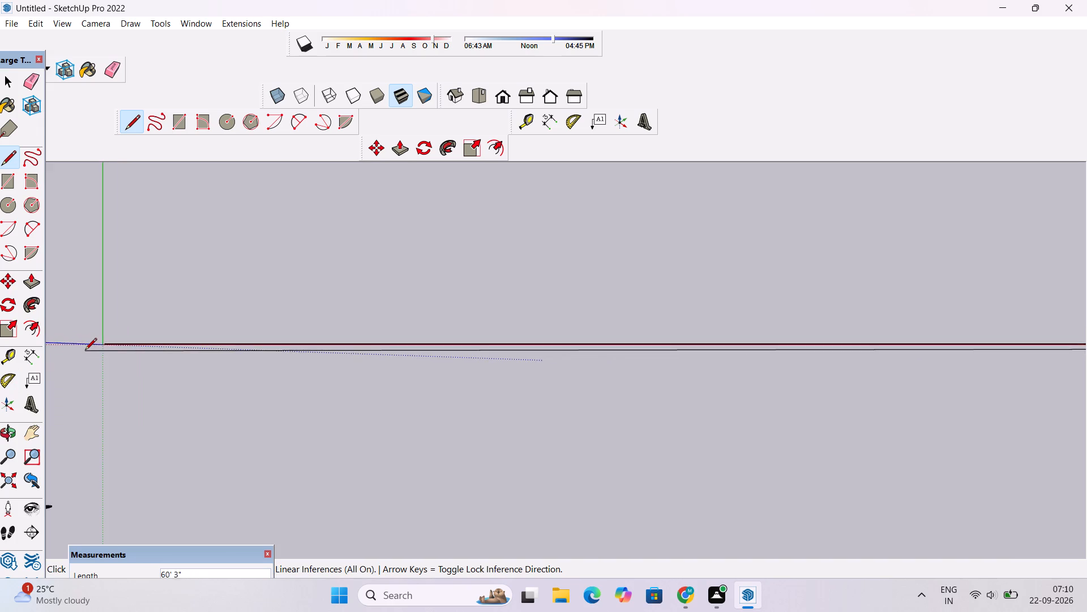
pyautogui.scroll(-20, 85, 351)
pyautogui.scroll(-12, 85, 351)
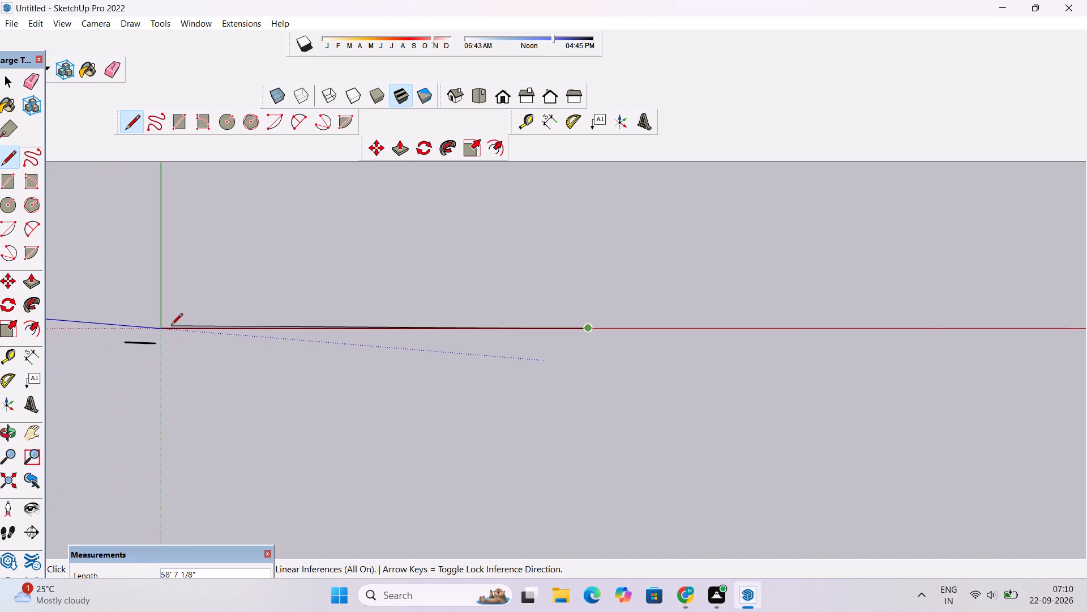
pyautogui.scroll(-3, 171, 326)
pyautogui.scroll(9, 263, 282)
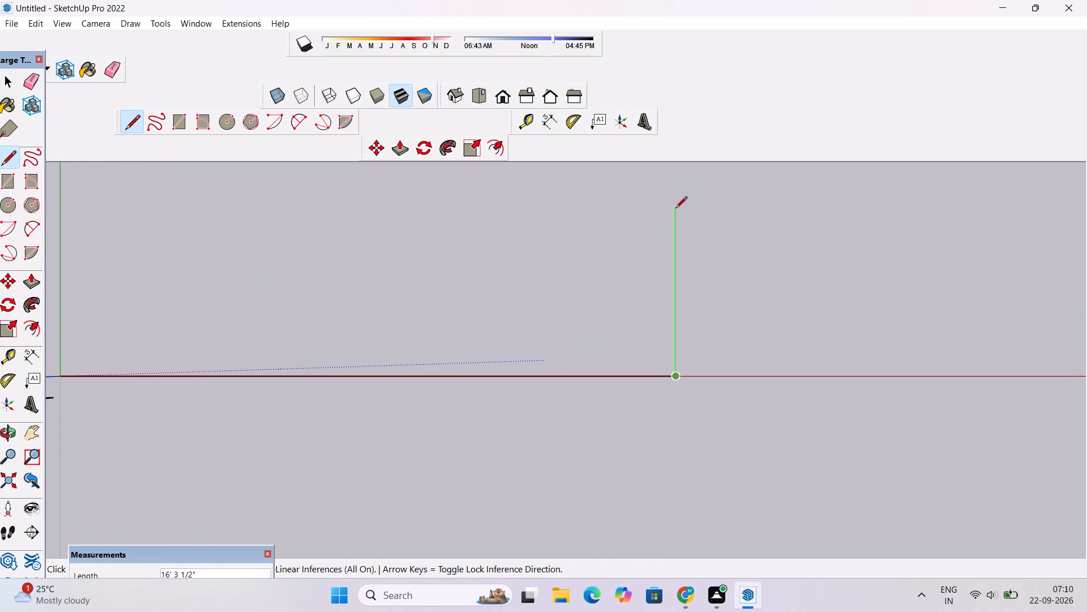
pyautogui.write("50'")
pyautogui.press('Return')
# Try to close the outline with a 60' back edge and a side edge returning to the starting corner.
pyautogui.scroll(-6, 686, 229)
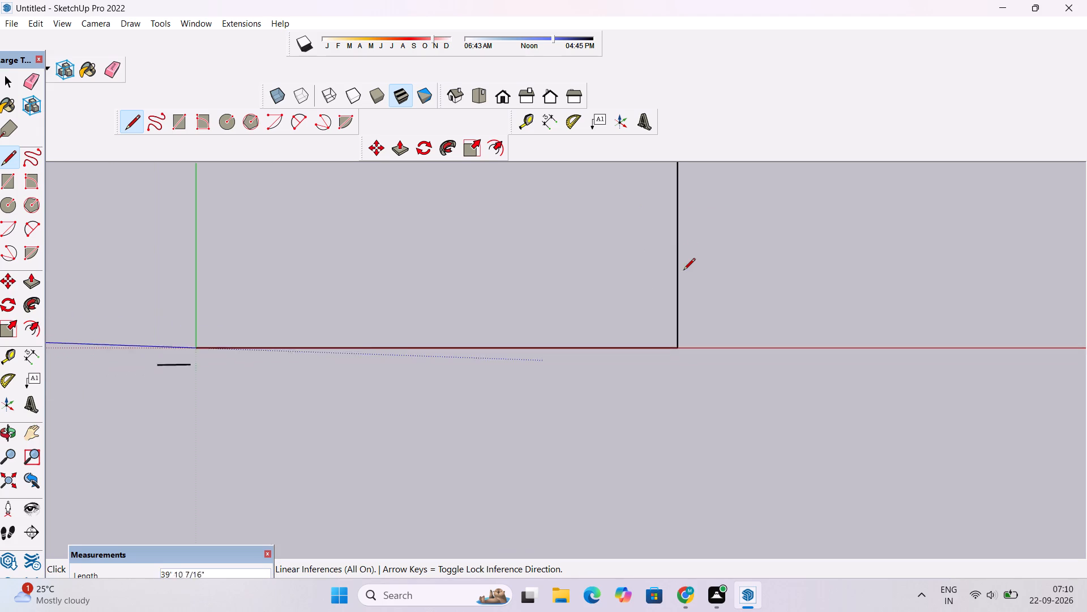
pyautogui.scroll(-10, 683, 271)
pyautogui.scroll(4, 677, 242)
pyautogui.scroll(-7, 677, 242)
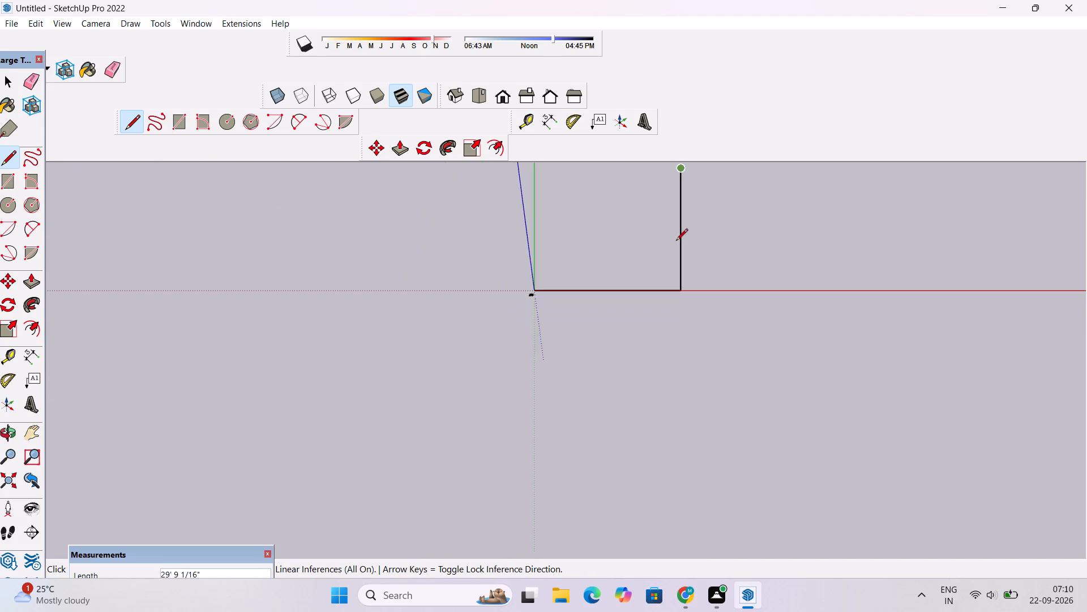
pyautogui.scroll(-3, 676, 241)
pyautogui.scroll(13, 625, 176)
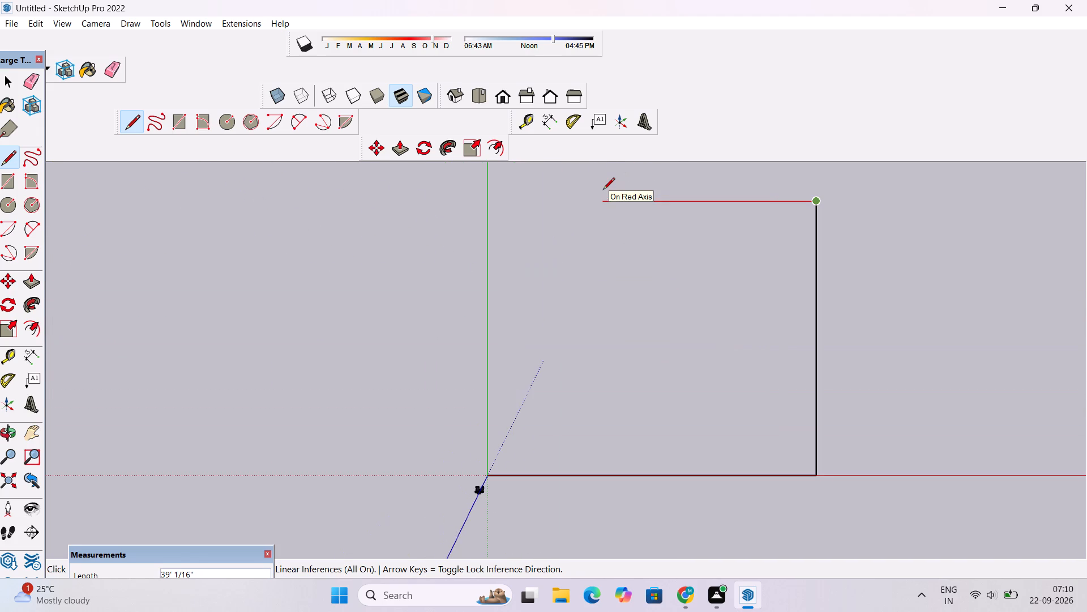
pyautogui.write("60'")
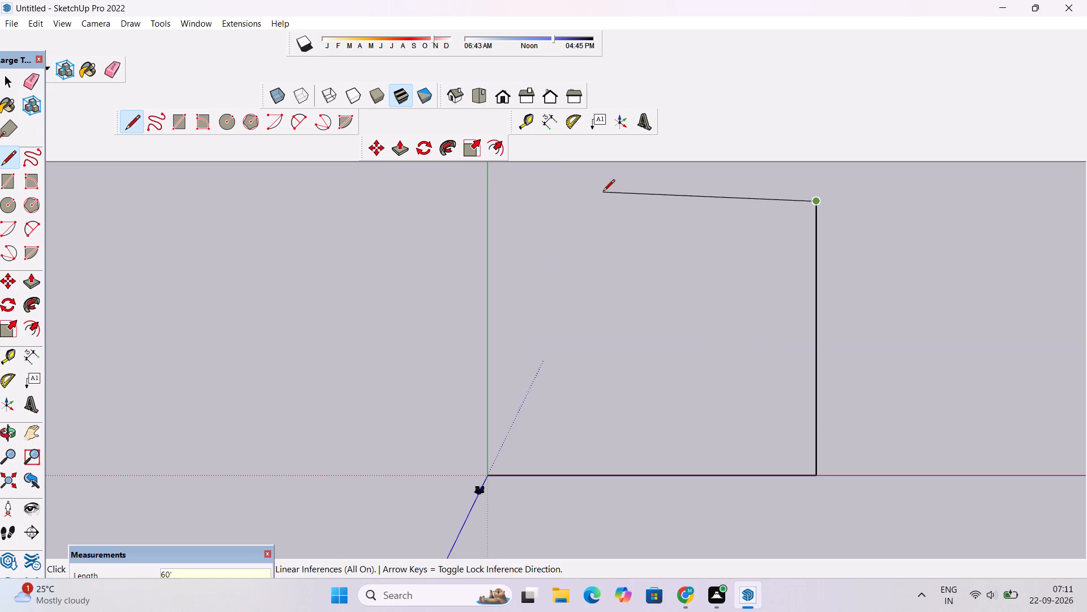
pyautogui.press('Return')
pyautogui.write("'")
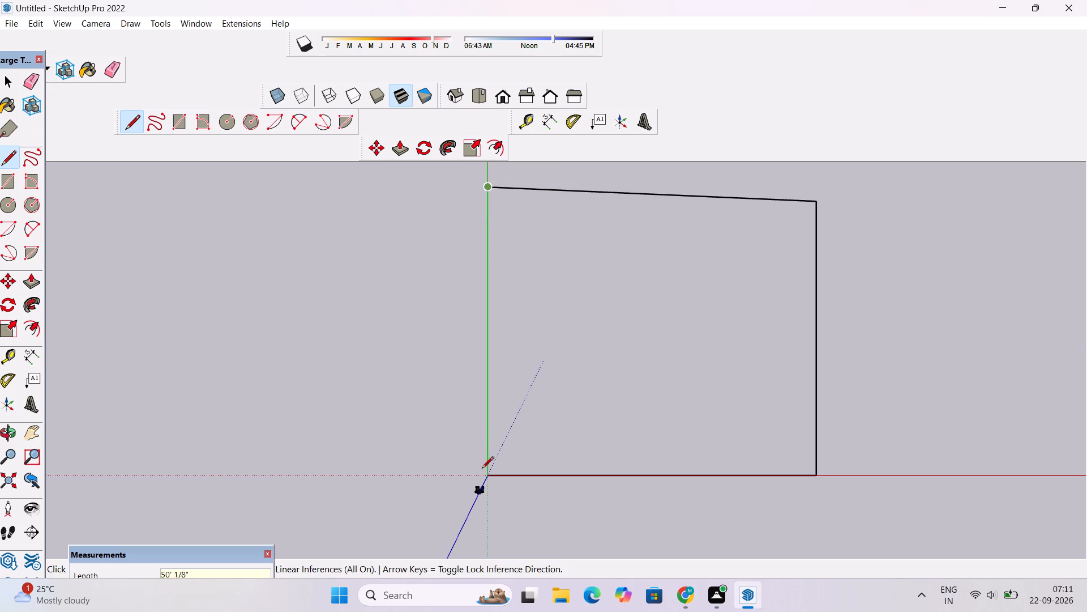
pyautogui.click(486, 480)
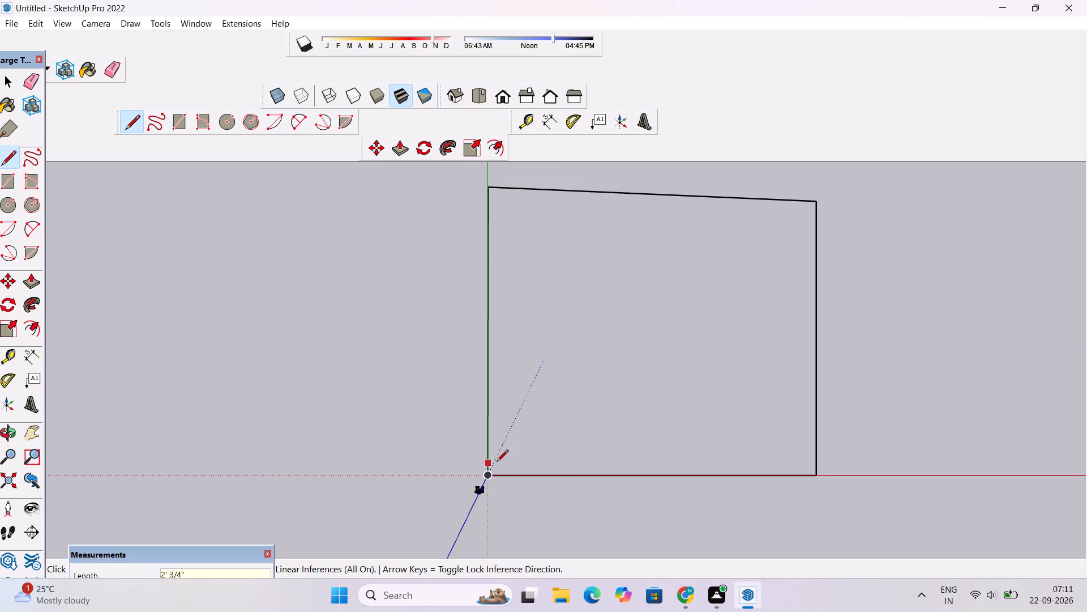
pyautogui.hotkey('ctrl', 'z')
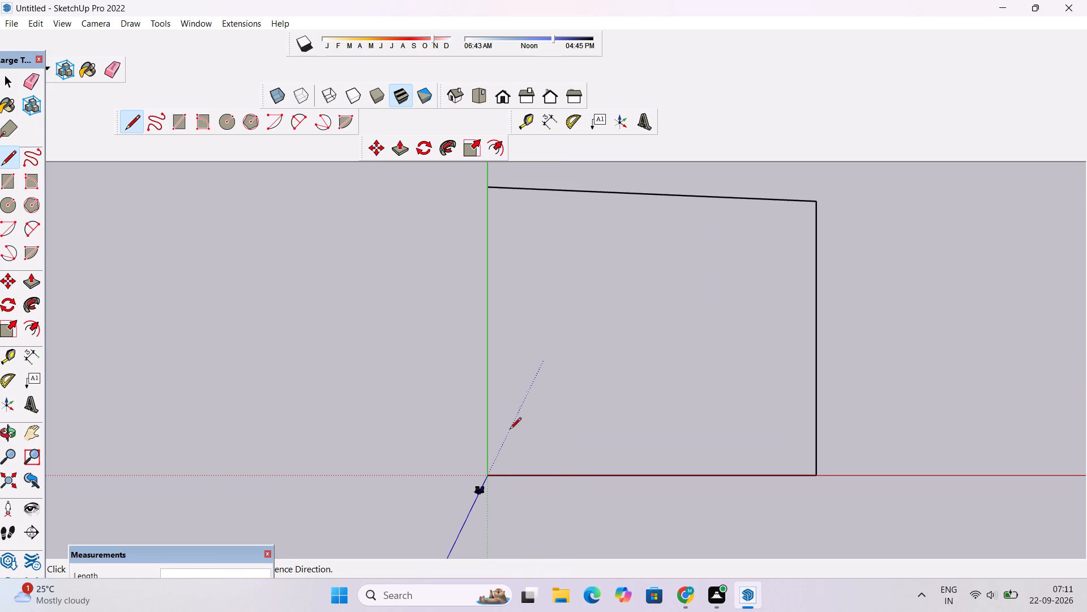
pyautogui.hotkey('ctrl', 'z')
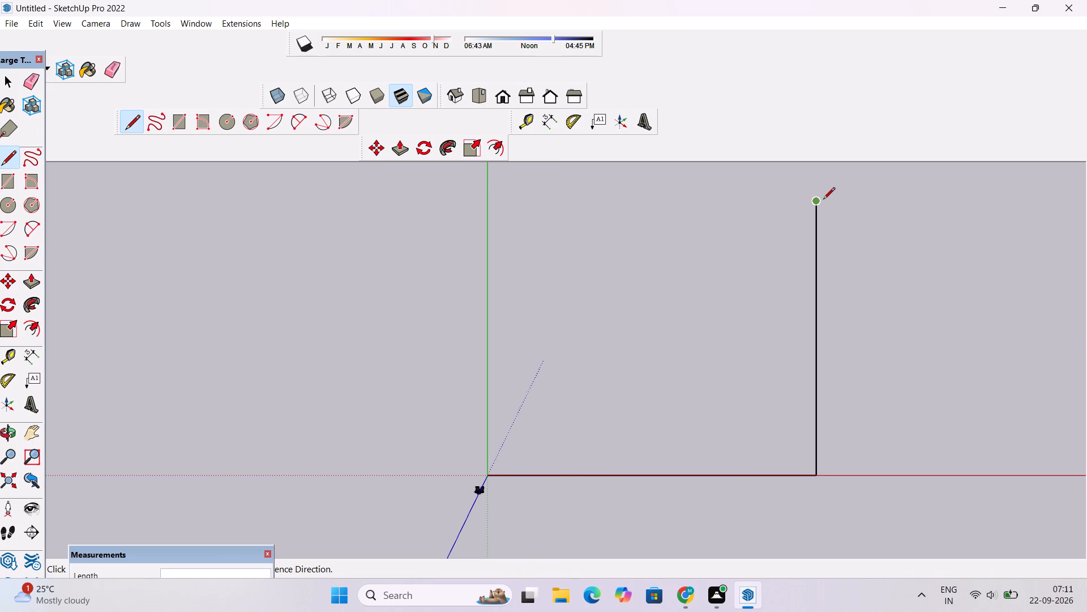
# Draw a 60' back edge parallel to the red axis and close the rectangle at the base line's starting corner.
pyautogui.click(814, 201)
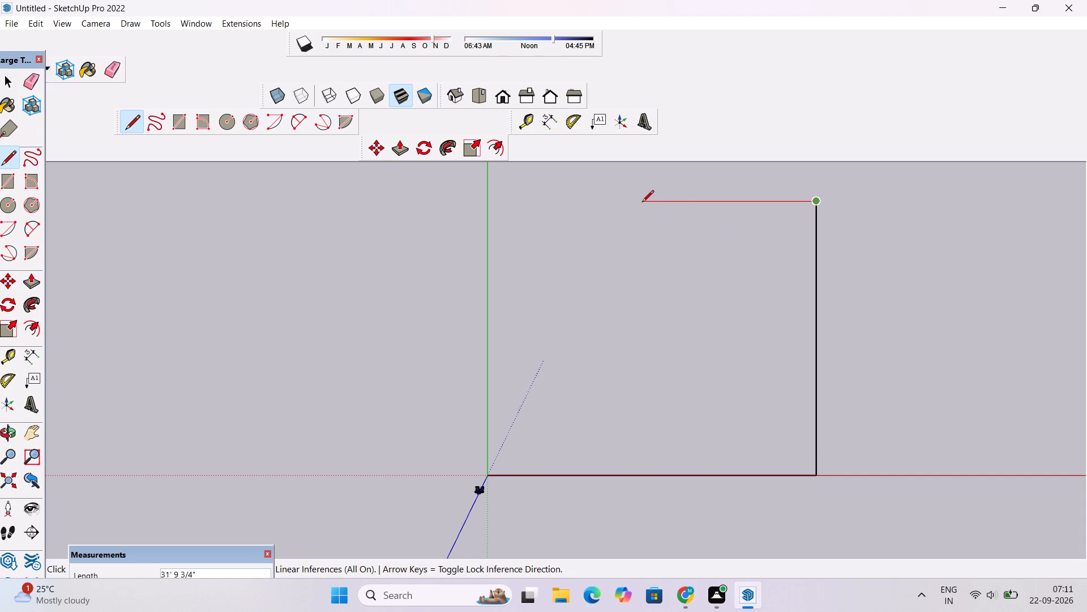
pyautogui.write("60'")
pyautogui.press('Return')
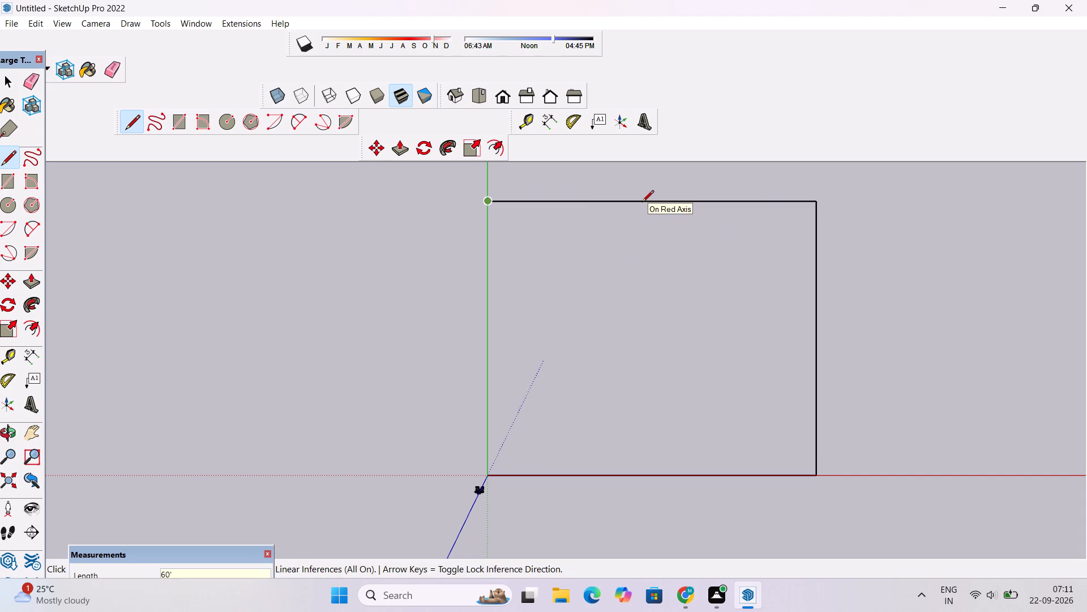
pyautogui.scroll(12, 487, 473)
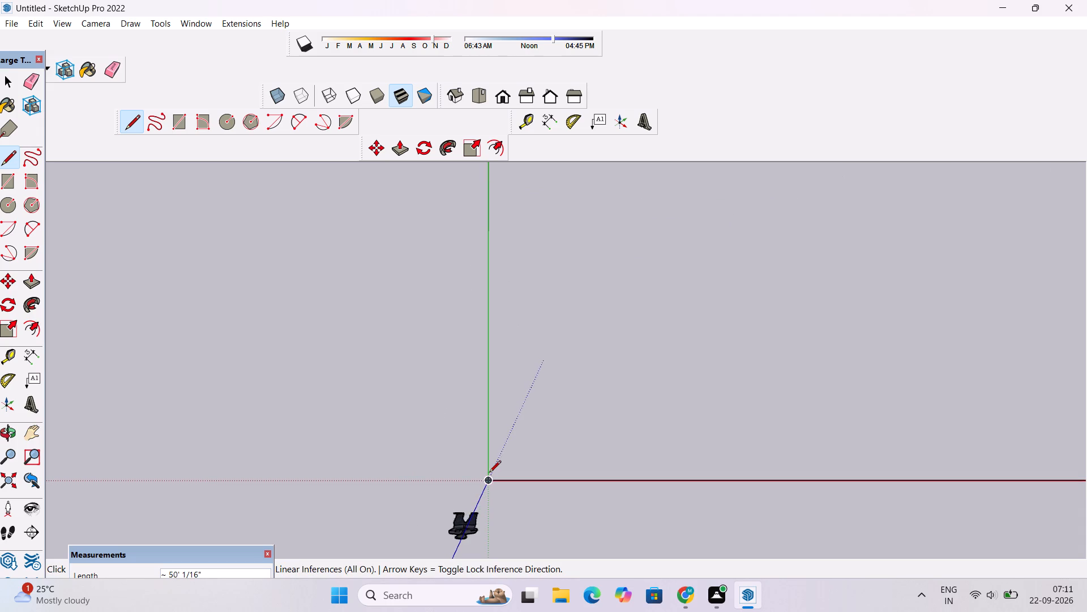
pyautogui.scroll(5, 489, 473)
pyautogui.click(487, 484)
pyautogui.scroll(-9, 329, 475)
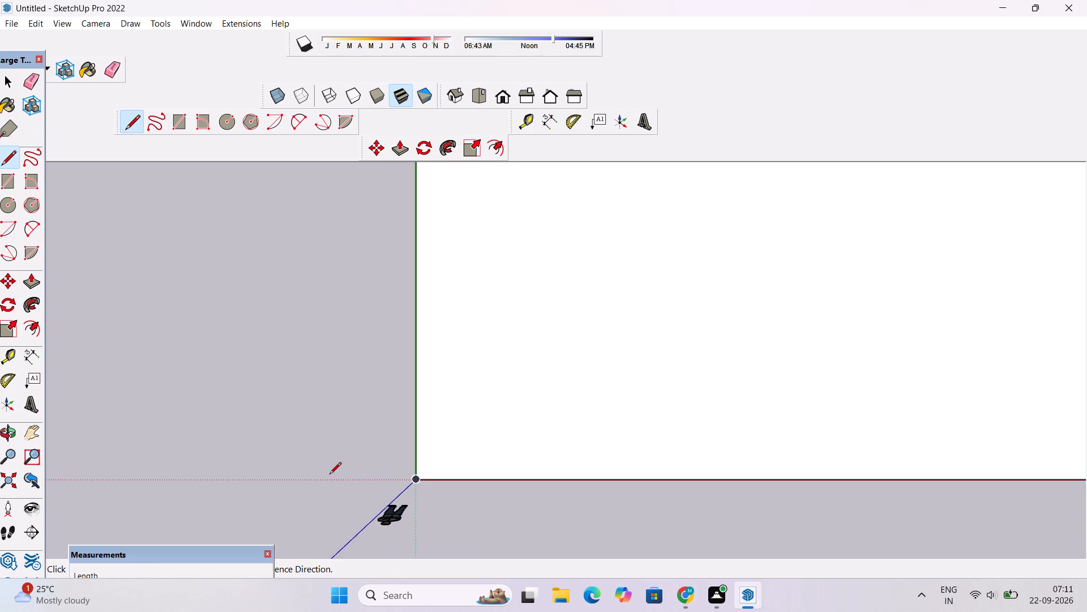
pyautogui.scroll(-8, 329, 475)
pyautogui.scroll(3, 414, 470)
pyautogui.scroll(-5, 414, 470)
pyautogui.scroll(5, 414, 470)
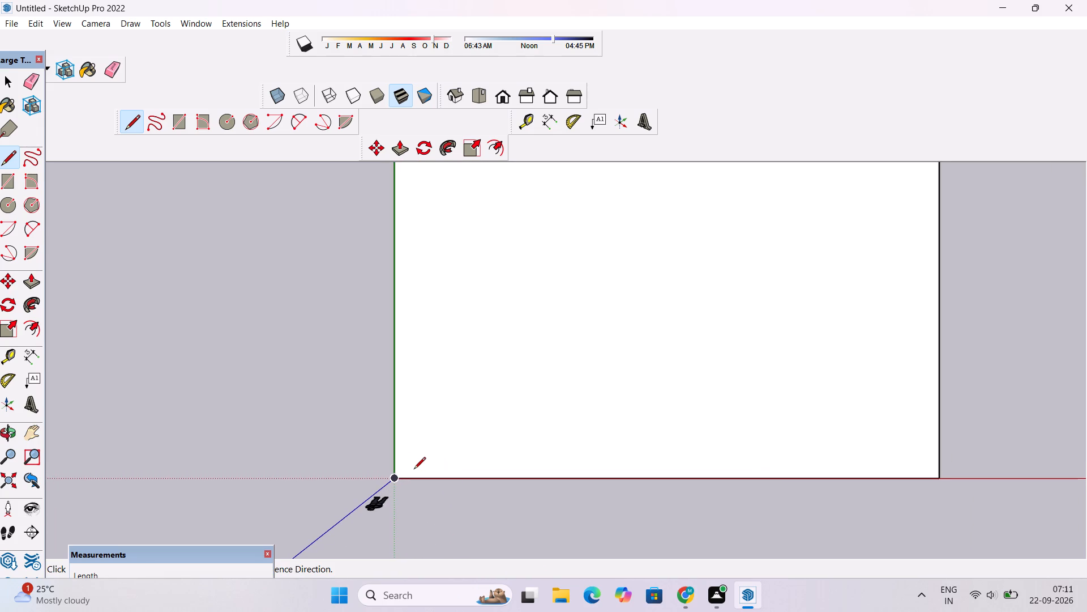
pyautogui.press('space')
# Move the whole rectangle, face and edges, by its corner near the origin about 94' along the red axis.
pyautogui.press('o')
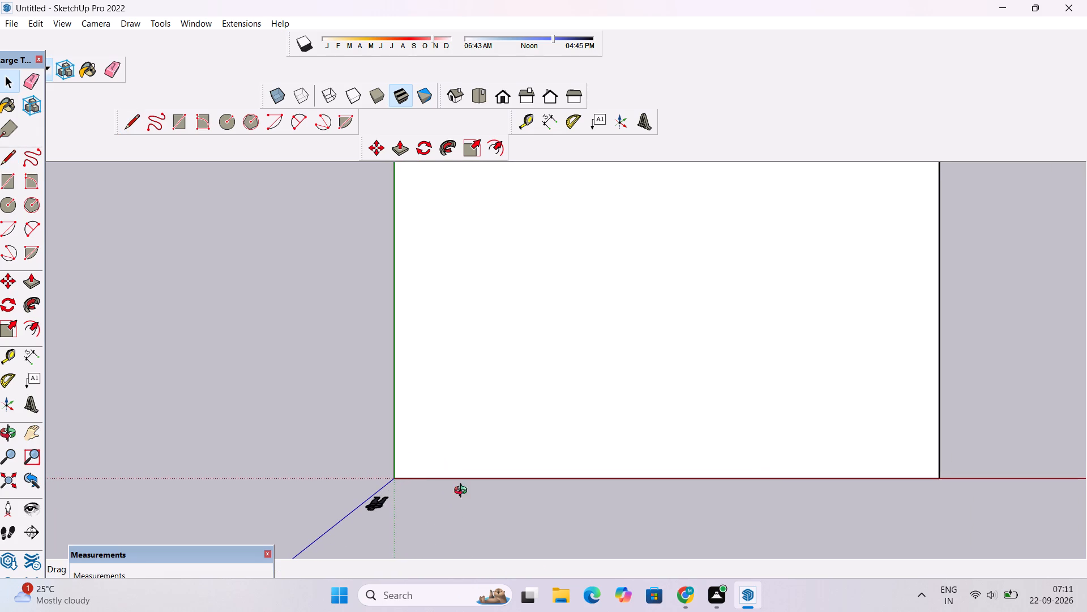
pyautogui.moveTo(499, 575); pyautogui.dragTo(502, 451)
pyautogui.moveTo(525, 509); pyautogui.dragTo(517, 408)
pyautogui.moveTo(520, 539); pyautogui.dragTo(520, 406)
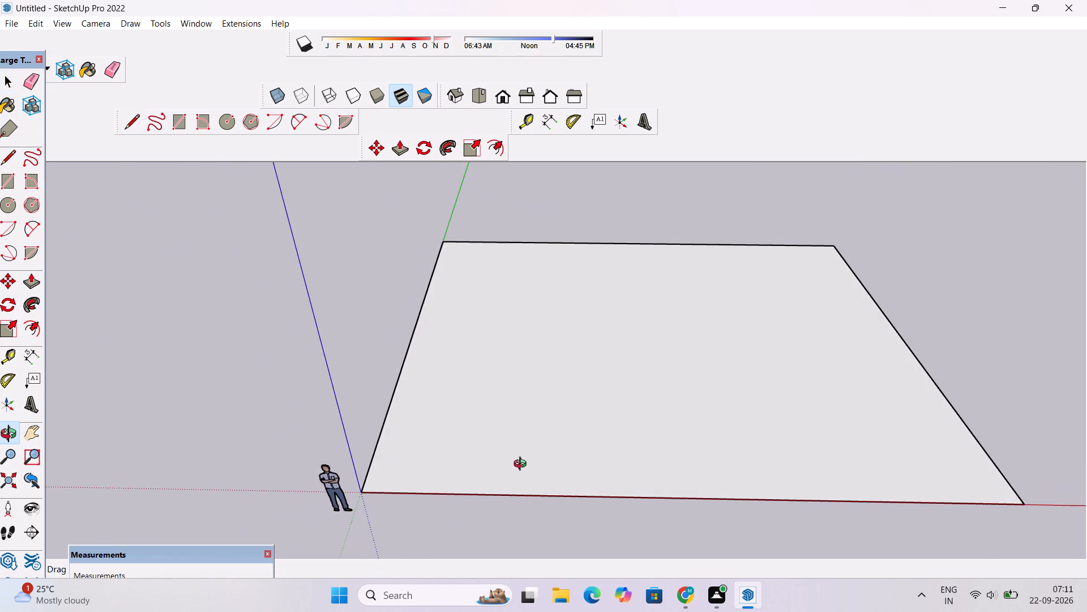
pyautogui.moveTo(521, 481); pyautogui.dragTo(508, 424)
pyautogui.scroll(-4, 508, 420)
pyautogui.click(521, 432)
pyautogui.keyDown('shift'); pyautogui.moveTo(545, 439); pyautogui.dragTo(518, 446); pyautogui.keyUp('shift')
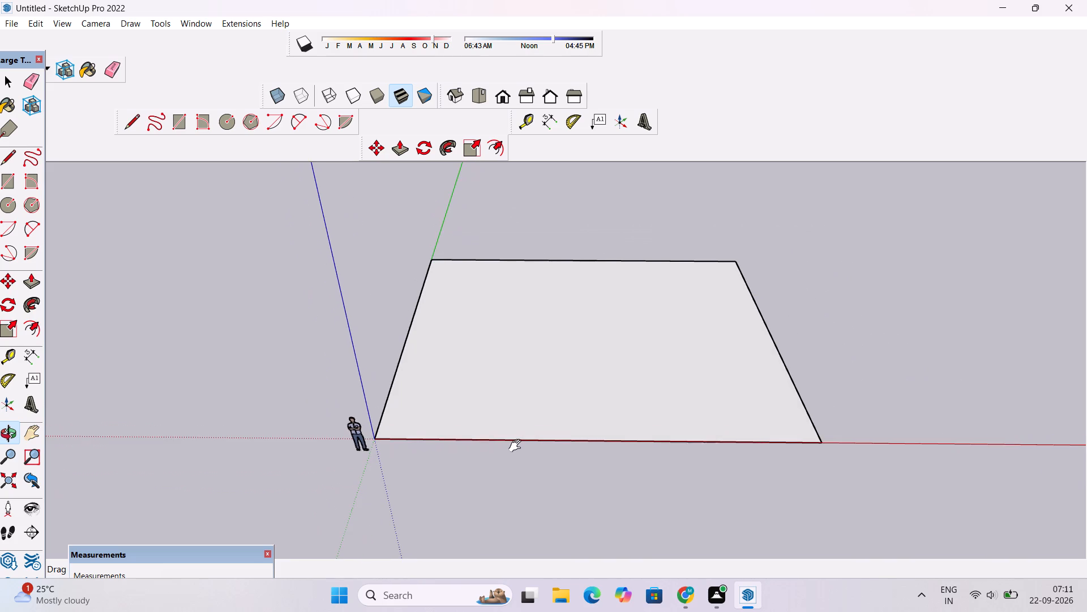
pyautogui.scroll(5, 515, 444)
pyautogui.scroll(-5, 515, 444)
pyautogui.keyDown('shift'); pyautogui.moveTo(515, 444); pyautogui.dragTo(550, 444); pyautogui.keyUp('shift')
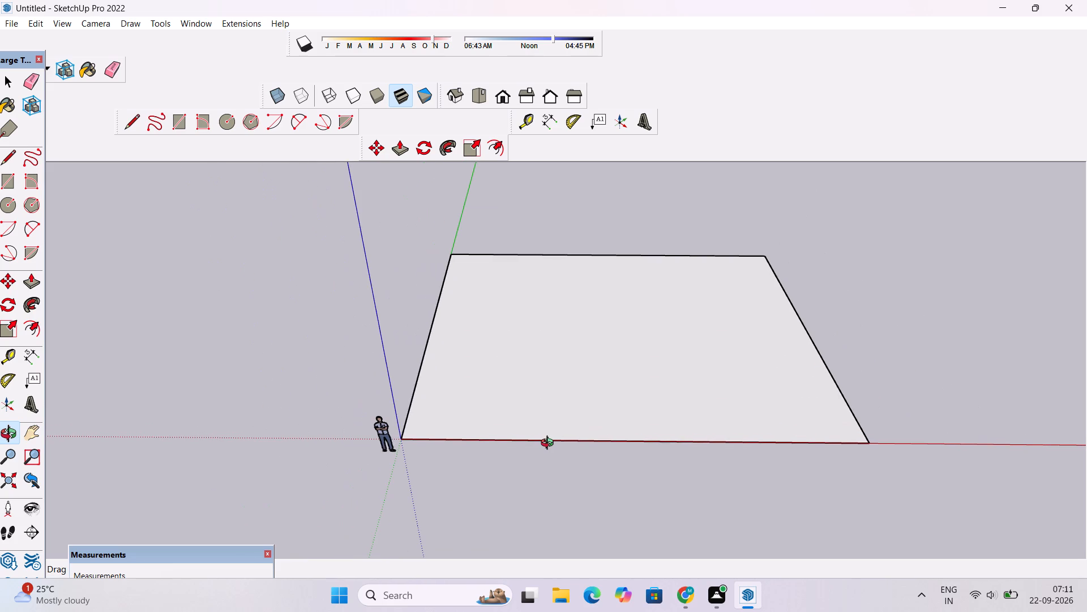
pyautogui.press('space')
pyautogui.doubleClick(533, 409)
pyautogui.click(533, 409)
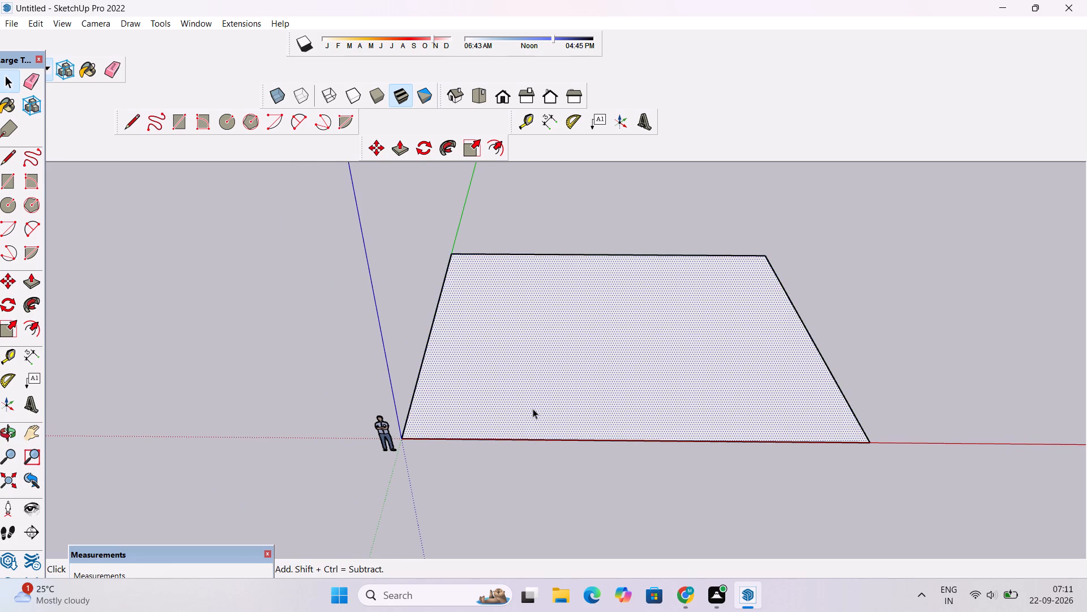
pyautogui.press('m')
pyautogui.click(405, 437)
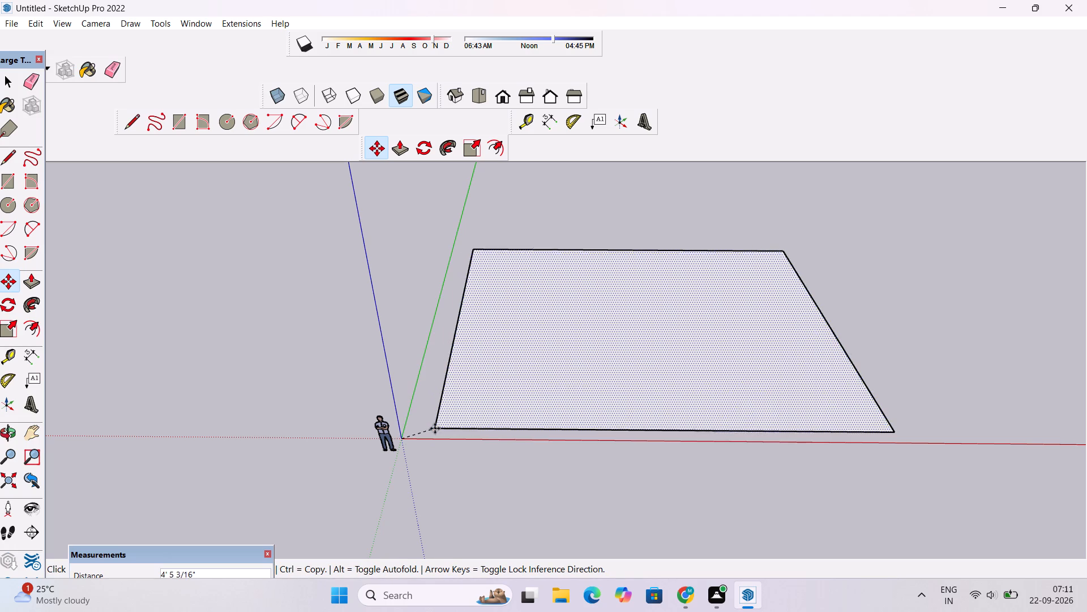
pyautogui.scroll(-15, 427, 427)
pyautogui.scroll(3, 596, 427)
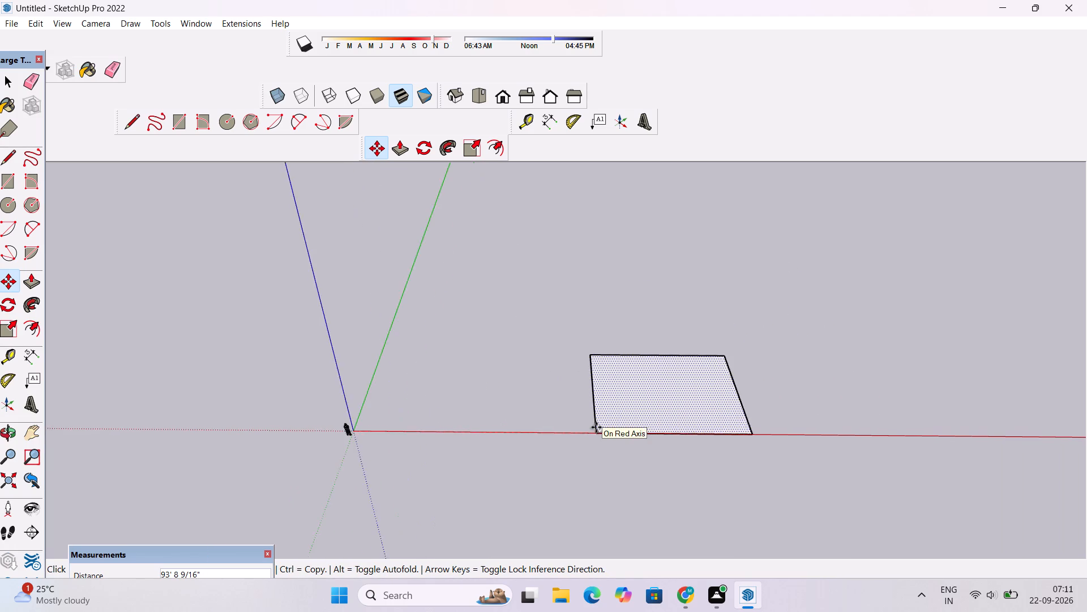
pyautogui.scroll(10, 596, 427)
pyautogui.click(596, 427)
# Move the selected rectangle by its front corner about 17' 6" along the green axis, away from the red axis.
pyautogui.click(598, 440)
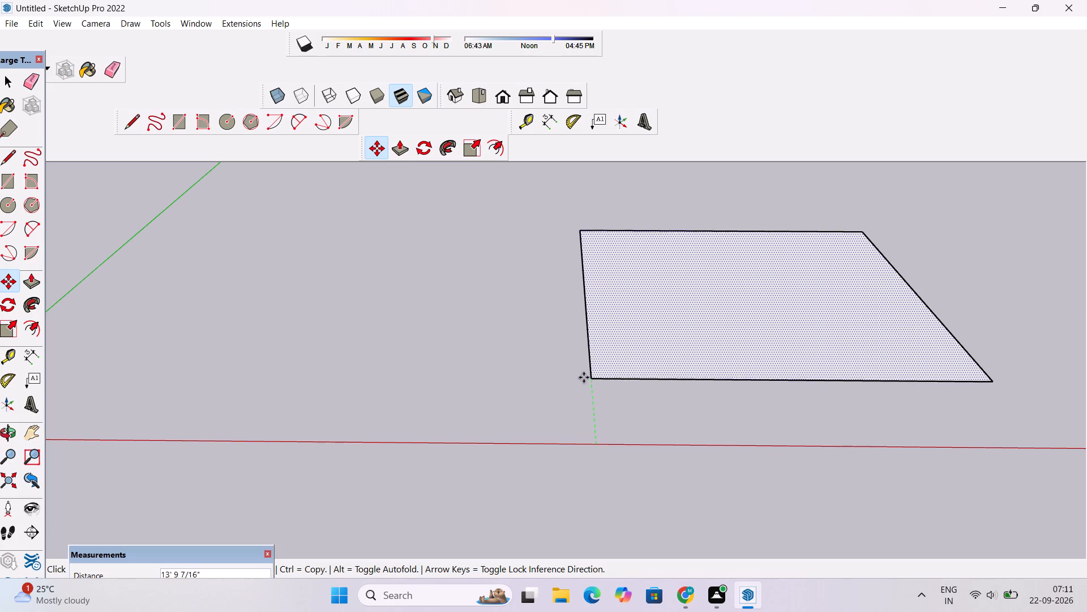
pyautogui.click(593, 363)
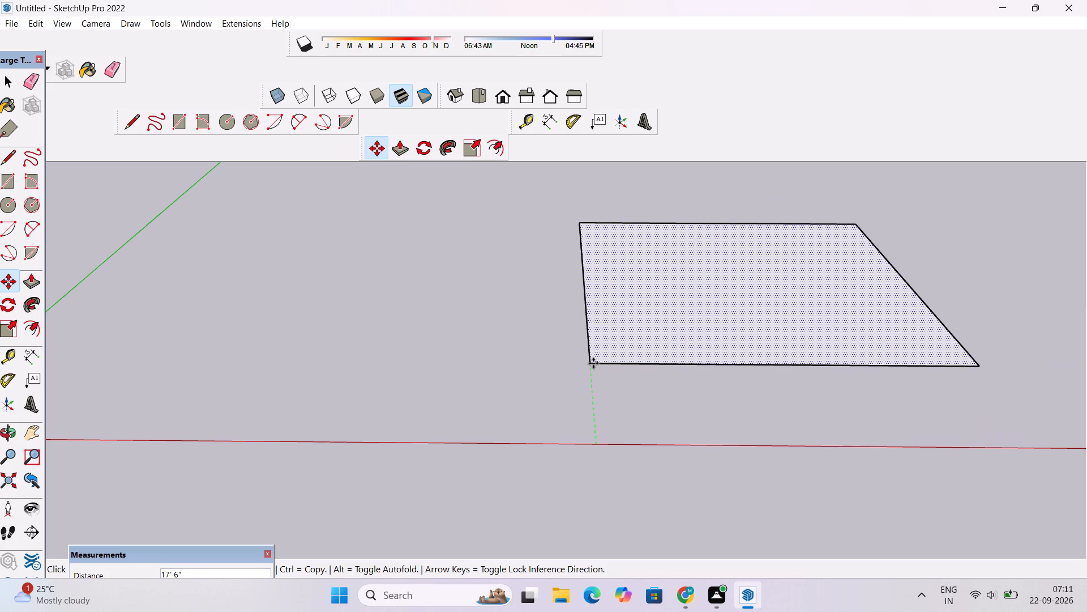
pyautogui.press('space')
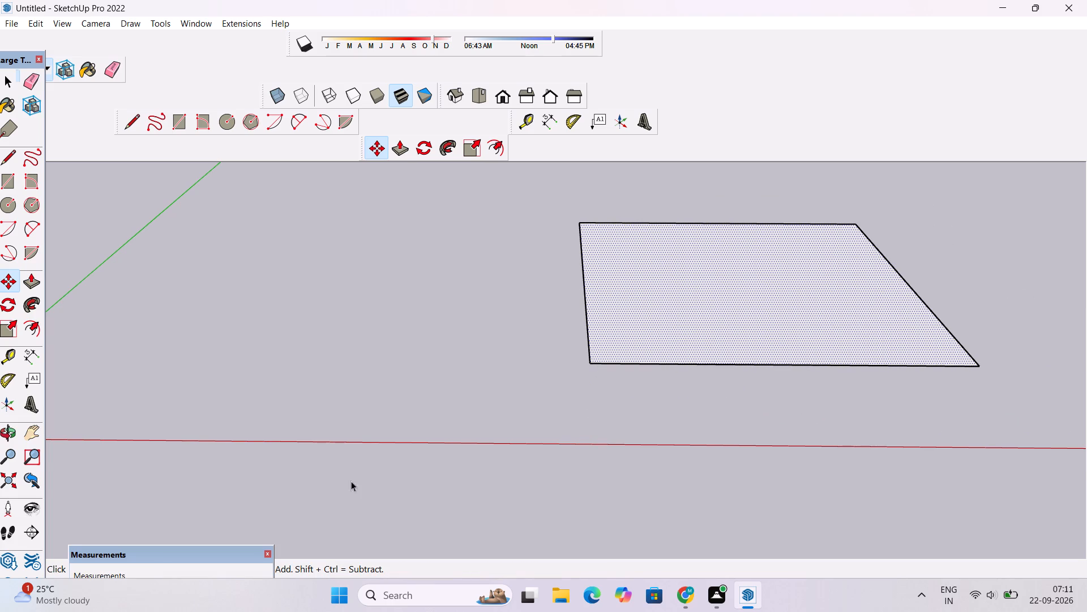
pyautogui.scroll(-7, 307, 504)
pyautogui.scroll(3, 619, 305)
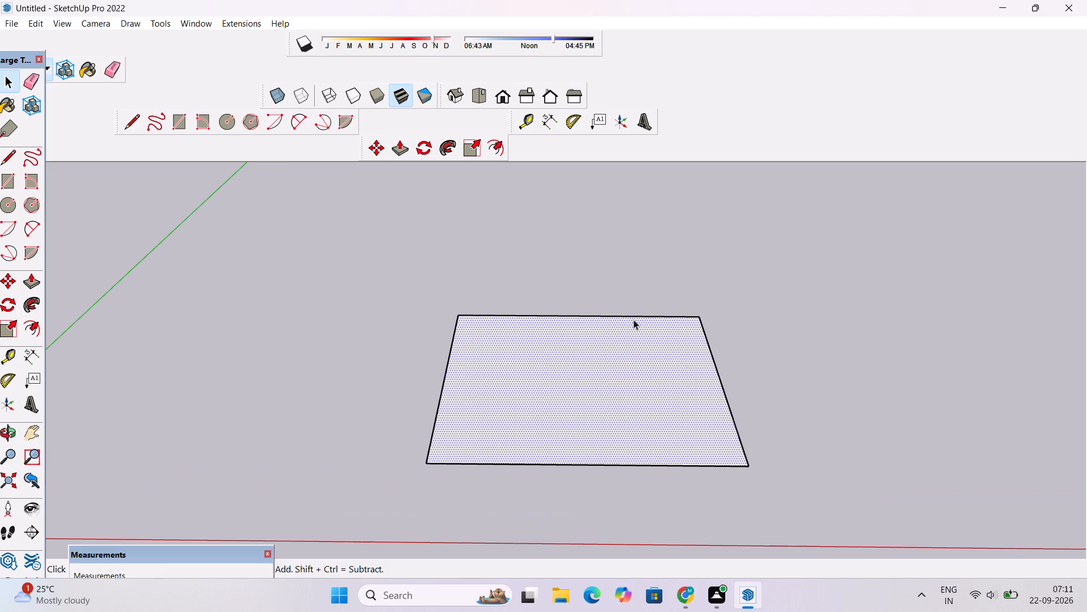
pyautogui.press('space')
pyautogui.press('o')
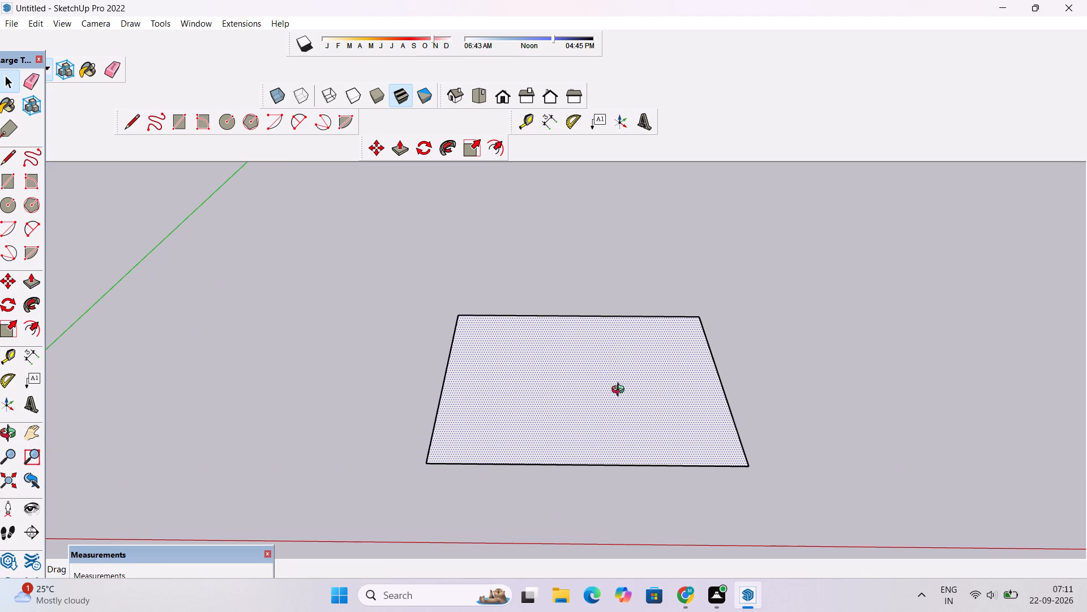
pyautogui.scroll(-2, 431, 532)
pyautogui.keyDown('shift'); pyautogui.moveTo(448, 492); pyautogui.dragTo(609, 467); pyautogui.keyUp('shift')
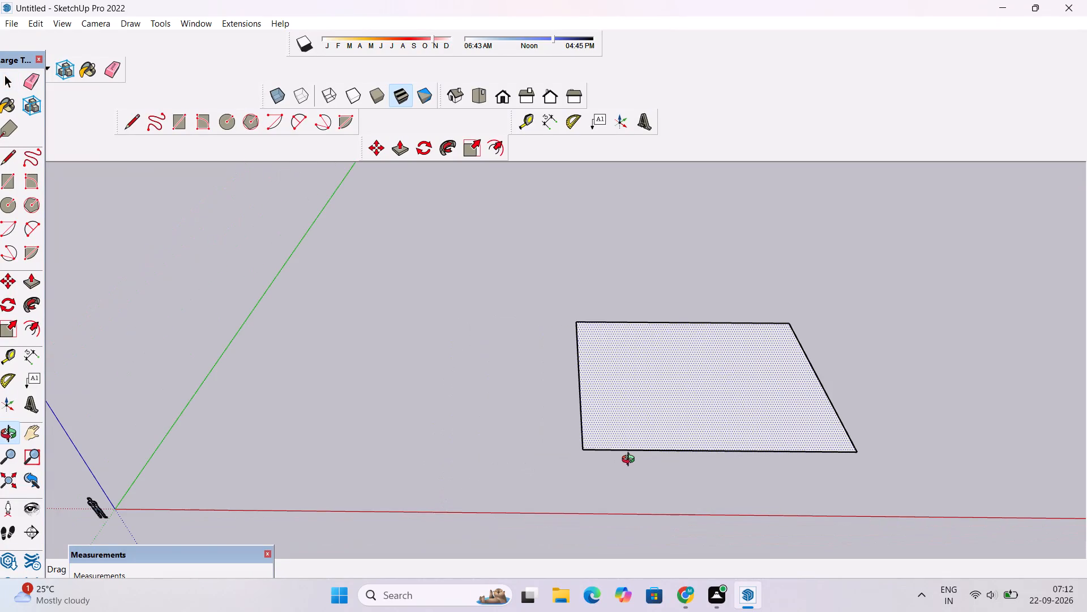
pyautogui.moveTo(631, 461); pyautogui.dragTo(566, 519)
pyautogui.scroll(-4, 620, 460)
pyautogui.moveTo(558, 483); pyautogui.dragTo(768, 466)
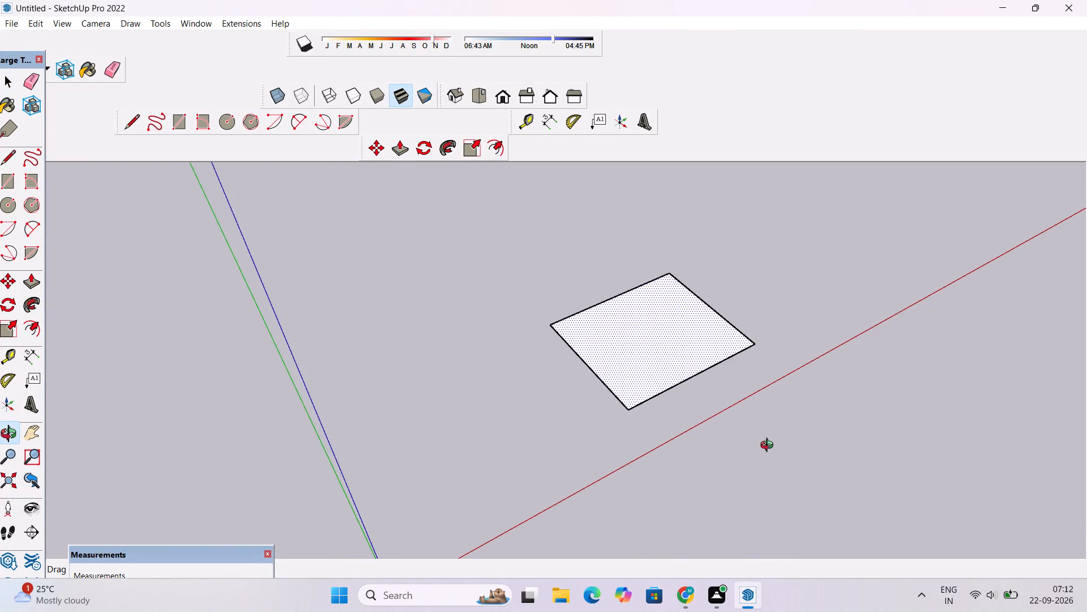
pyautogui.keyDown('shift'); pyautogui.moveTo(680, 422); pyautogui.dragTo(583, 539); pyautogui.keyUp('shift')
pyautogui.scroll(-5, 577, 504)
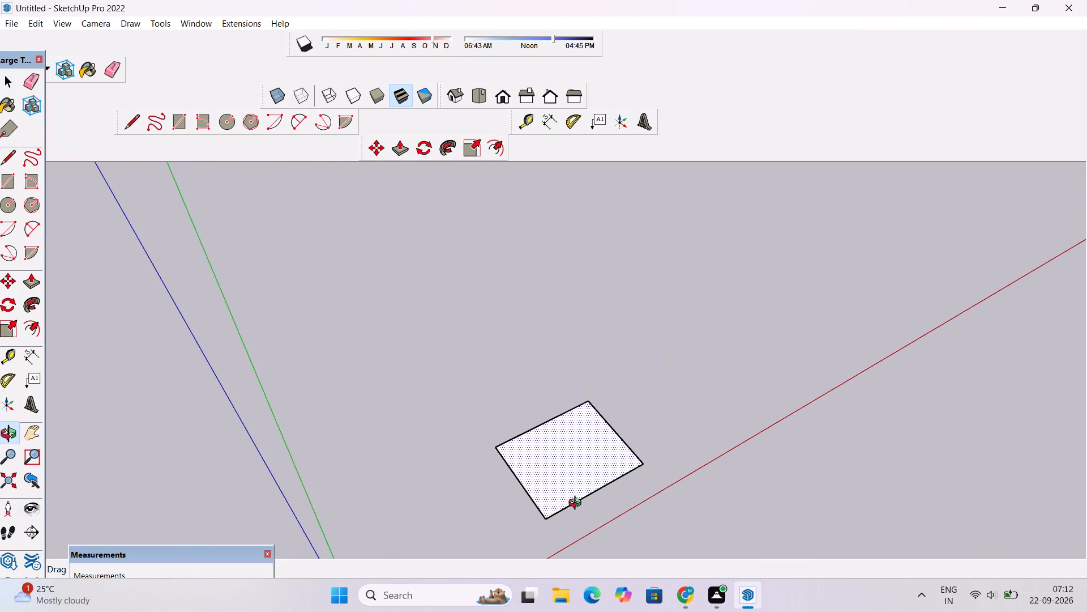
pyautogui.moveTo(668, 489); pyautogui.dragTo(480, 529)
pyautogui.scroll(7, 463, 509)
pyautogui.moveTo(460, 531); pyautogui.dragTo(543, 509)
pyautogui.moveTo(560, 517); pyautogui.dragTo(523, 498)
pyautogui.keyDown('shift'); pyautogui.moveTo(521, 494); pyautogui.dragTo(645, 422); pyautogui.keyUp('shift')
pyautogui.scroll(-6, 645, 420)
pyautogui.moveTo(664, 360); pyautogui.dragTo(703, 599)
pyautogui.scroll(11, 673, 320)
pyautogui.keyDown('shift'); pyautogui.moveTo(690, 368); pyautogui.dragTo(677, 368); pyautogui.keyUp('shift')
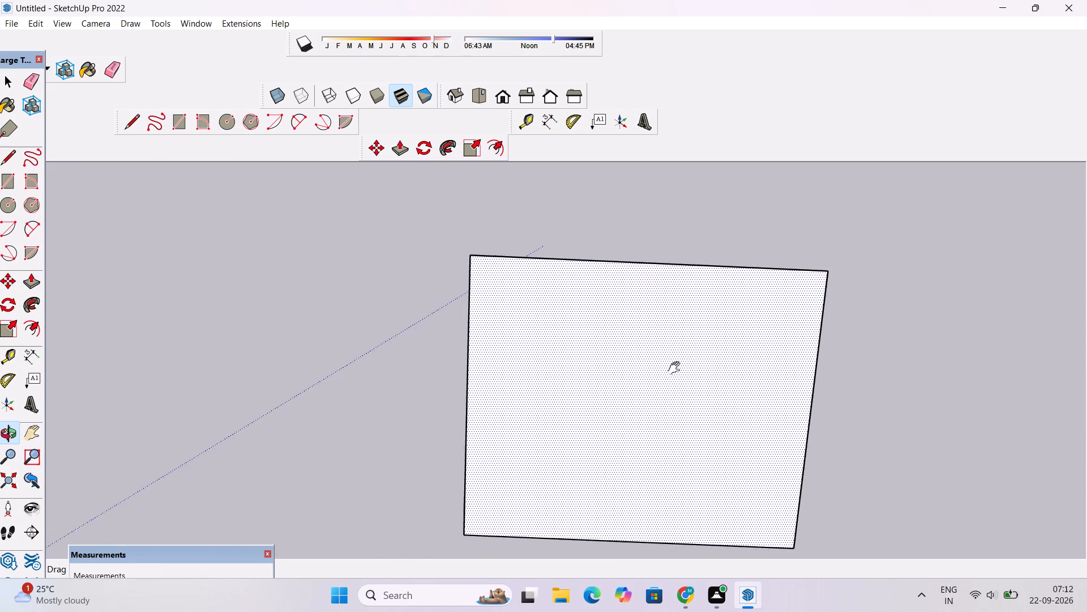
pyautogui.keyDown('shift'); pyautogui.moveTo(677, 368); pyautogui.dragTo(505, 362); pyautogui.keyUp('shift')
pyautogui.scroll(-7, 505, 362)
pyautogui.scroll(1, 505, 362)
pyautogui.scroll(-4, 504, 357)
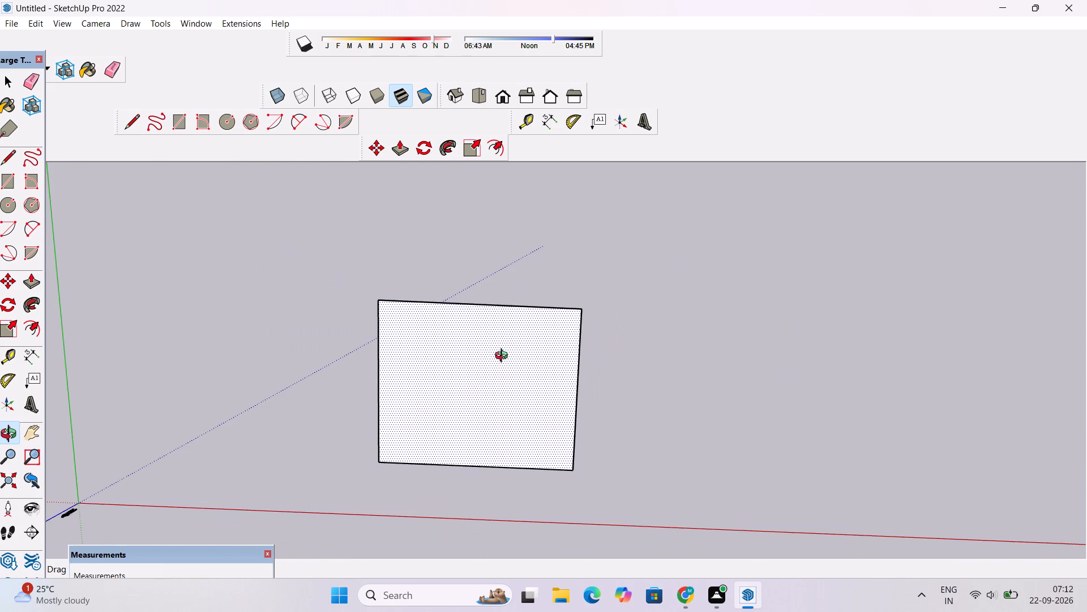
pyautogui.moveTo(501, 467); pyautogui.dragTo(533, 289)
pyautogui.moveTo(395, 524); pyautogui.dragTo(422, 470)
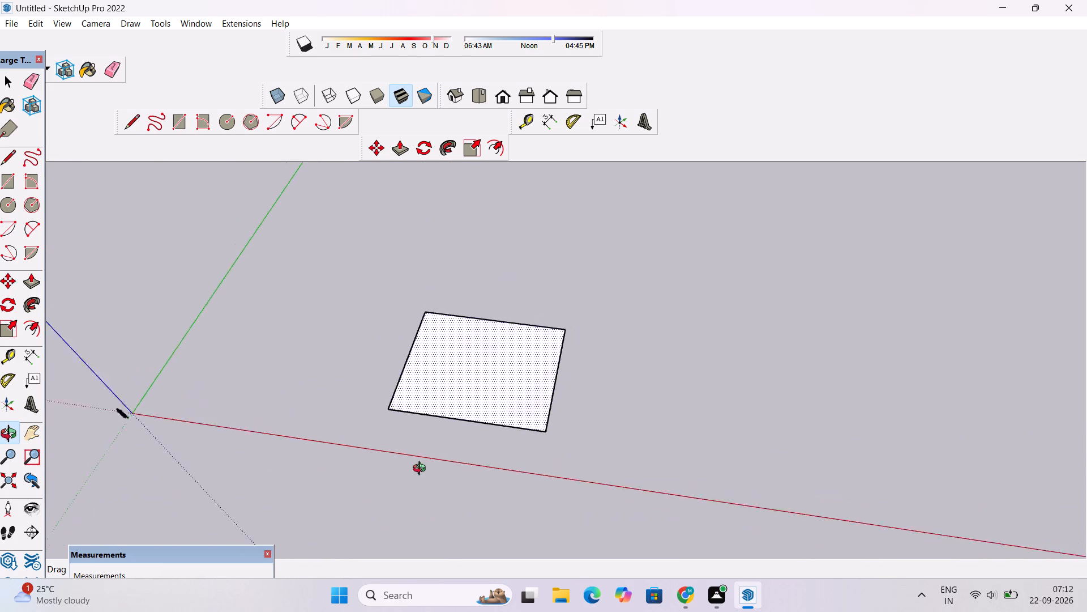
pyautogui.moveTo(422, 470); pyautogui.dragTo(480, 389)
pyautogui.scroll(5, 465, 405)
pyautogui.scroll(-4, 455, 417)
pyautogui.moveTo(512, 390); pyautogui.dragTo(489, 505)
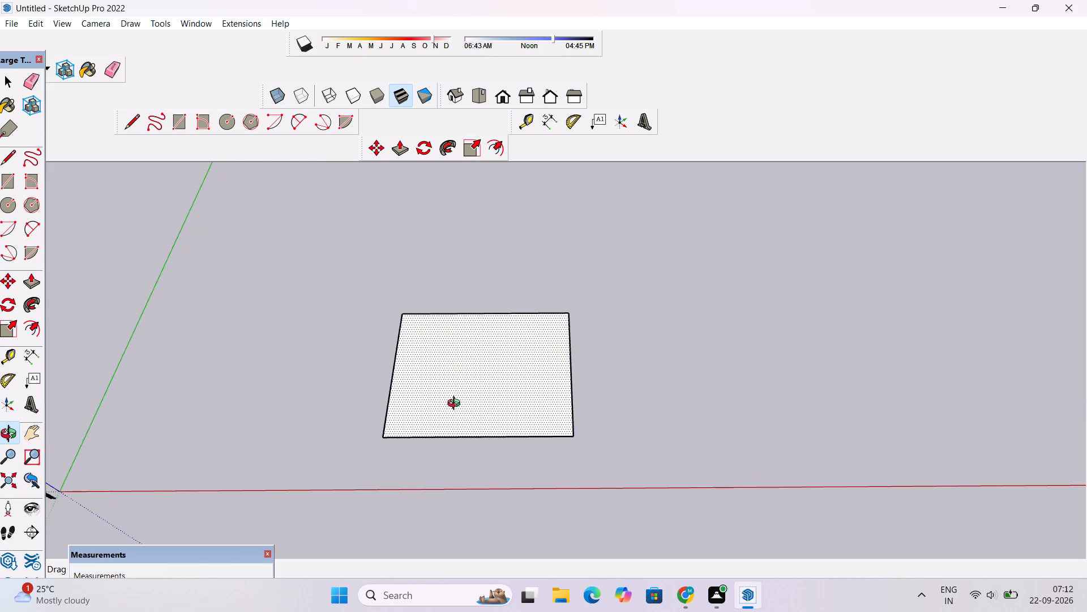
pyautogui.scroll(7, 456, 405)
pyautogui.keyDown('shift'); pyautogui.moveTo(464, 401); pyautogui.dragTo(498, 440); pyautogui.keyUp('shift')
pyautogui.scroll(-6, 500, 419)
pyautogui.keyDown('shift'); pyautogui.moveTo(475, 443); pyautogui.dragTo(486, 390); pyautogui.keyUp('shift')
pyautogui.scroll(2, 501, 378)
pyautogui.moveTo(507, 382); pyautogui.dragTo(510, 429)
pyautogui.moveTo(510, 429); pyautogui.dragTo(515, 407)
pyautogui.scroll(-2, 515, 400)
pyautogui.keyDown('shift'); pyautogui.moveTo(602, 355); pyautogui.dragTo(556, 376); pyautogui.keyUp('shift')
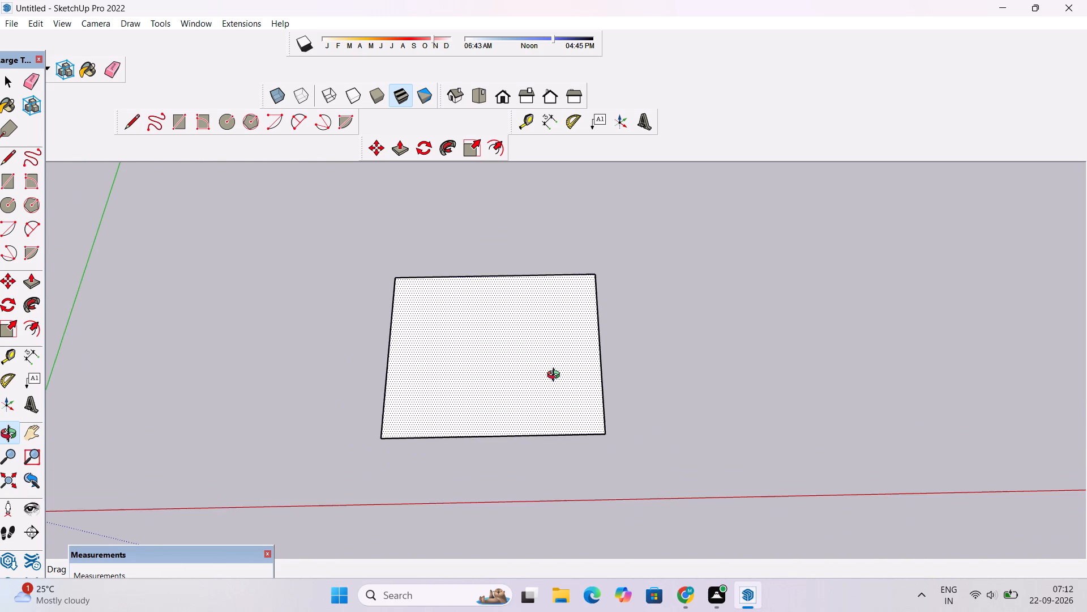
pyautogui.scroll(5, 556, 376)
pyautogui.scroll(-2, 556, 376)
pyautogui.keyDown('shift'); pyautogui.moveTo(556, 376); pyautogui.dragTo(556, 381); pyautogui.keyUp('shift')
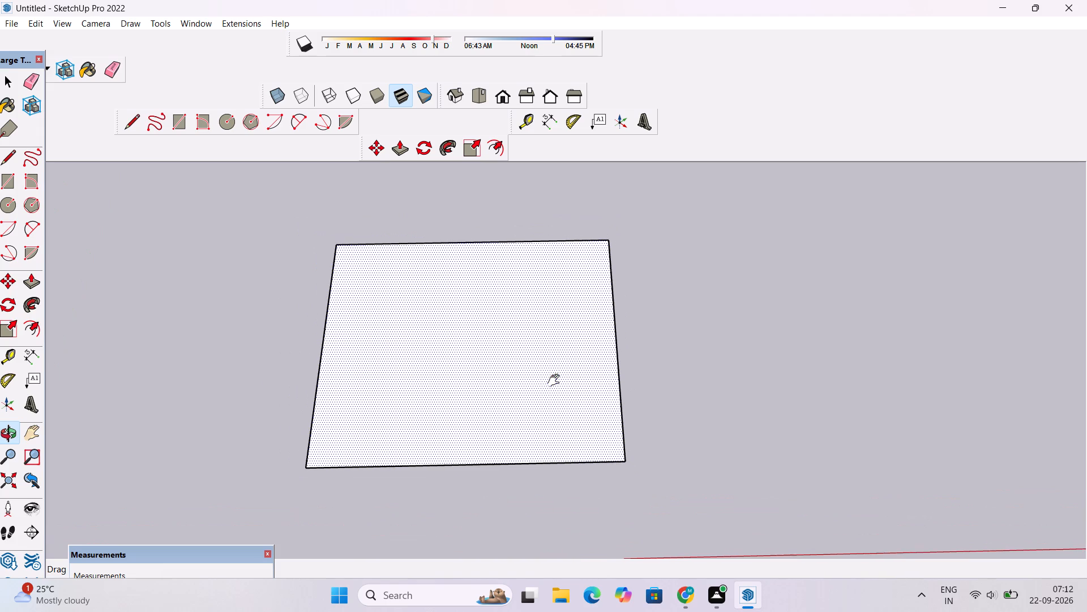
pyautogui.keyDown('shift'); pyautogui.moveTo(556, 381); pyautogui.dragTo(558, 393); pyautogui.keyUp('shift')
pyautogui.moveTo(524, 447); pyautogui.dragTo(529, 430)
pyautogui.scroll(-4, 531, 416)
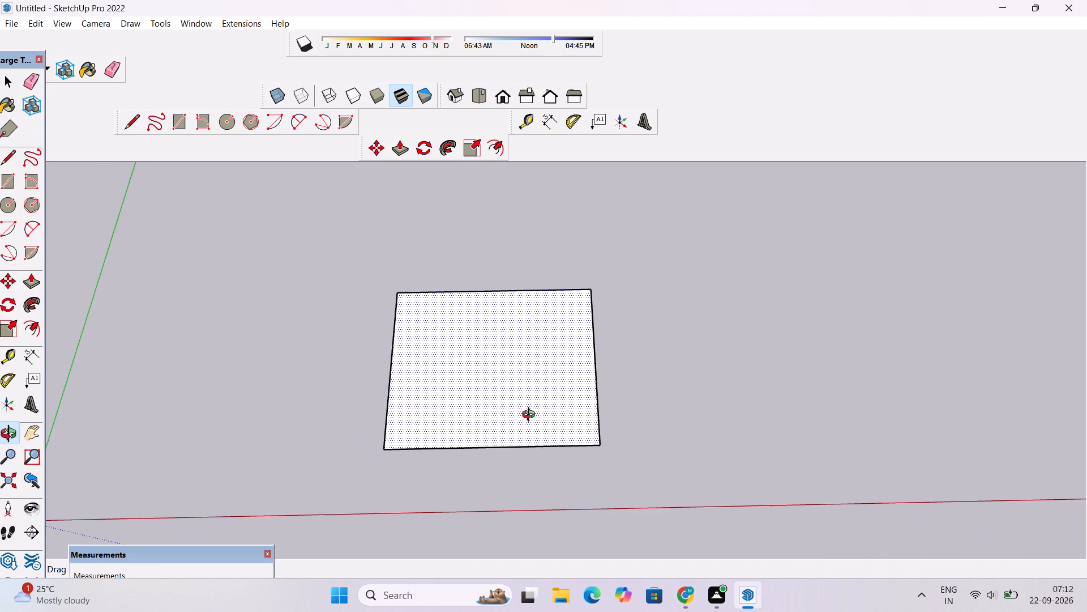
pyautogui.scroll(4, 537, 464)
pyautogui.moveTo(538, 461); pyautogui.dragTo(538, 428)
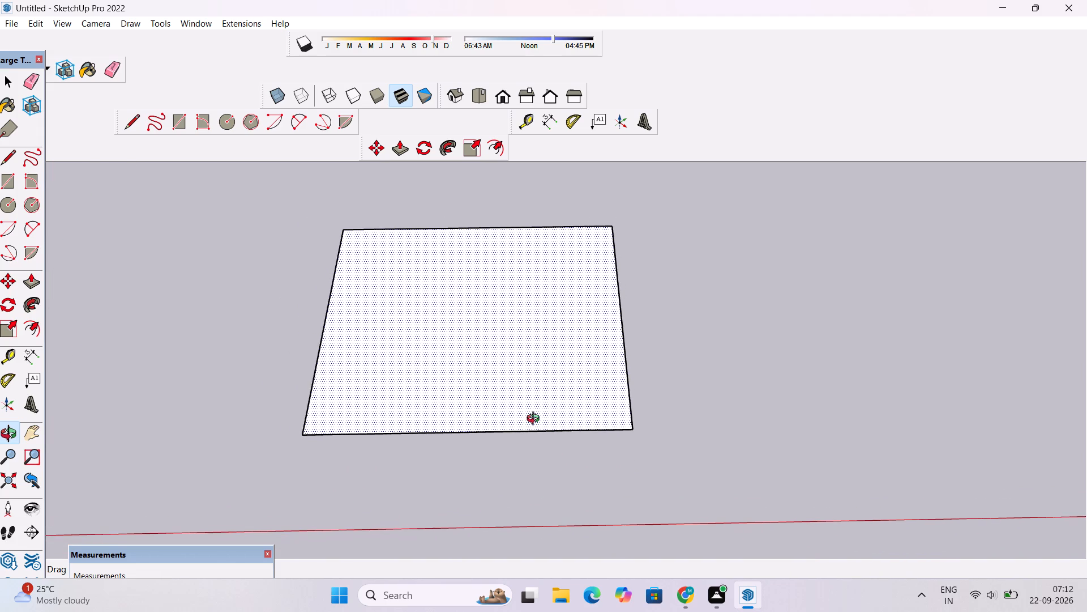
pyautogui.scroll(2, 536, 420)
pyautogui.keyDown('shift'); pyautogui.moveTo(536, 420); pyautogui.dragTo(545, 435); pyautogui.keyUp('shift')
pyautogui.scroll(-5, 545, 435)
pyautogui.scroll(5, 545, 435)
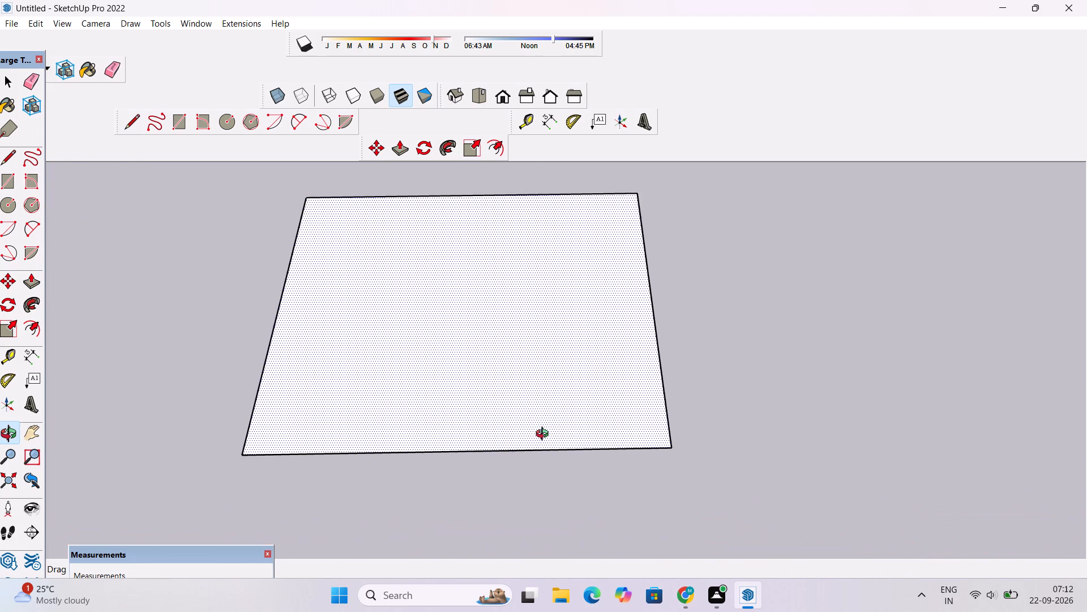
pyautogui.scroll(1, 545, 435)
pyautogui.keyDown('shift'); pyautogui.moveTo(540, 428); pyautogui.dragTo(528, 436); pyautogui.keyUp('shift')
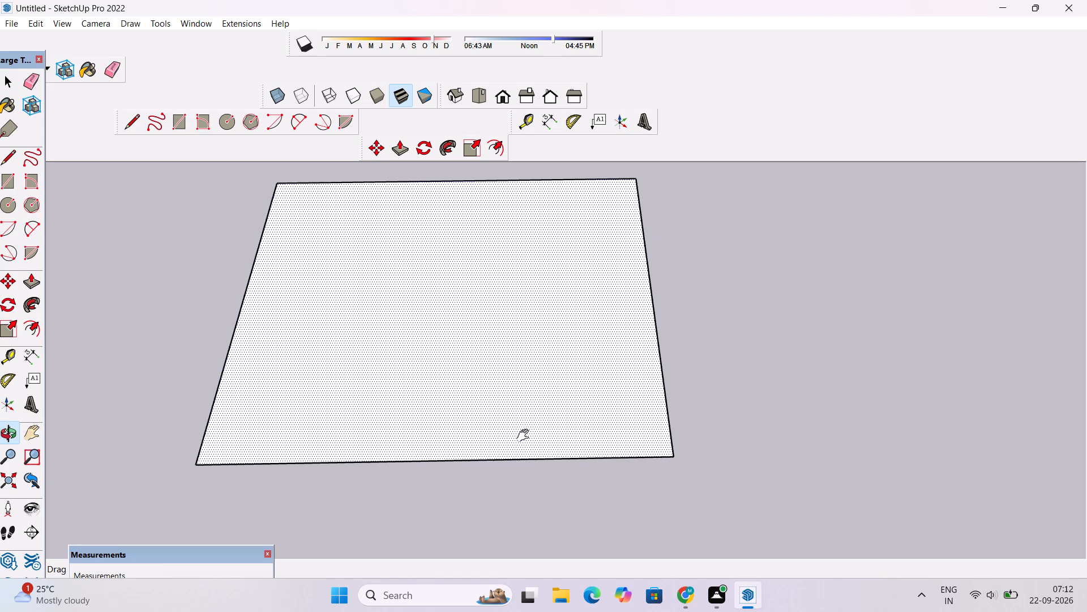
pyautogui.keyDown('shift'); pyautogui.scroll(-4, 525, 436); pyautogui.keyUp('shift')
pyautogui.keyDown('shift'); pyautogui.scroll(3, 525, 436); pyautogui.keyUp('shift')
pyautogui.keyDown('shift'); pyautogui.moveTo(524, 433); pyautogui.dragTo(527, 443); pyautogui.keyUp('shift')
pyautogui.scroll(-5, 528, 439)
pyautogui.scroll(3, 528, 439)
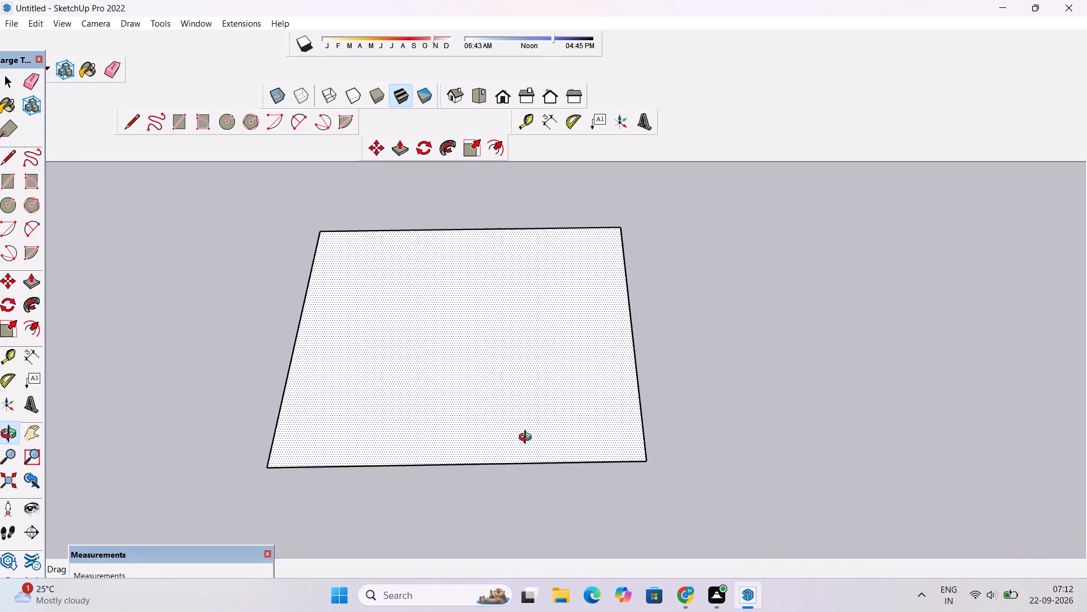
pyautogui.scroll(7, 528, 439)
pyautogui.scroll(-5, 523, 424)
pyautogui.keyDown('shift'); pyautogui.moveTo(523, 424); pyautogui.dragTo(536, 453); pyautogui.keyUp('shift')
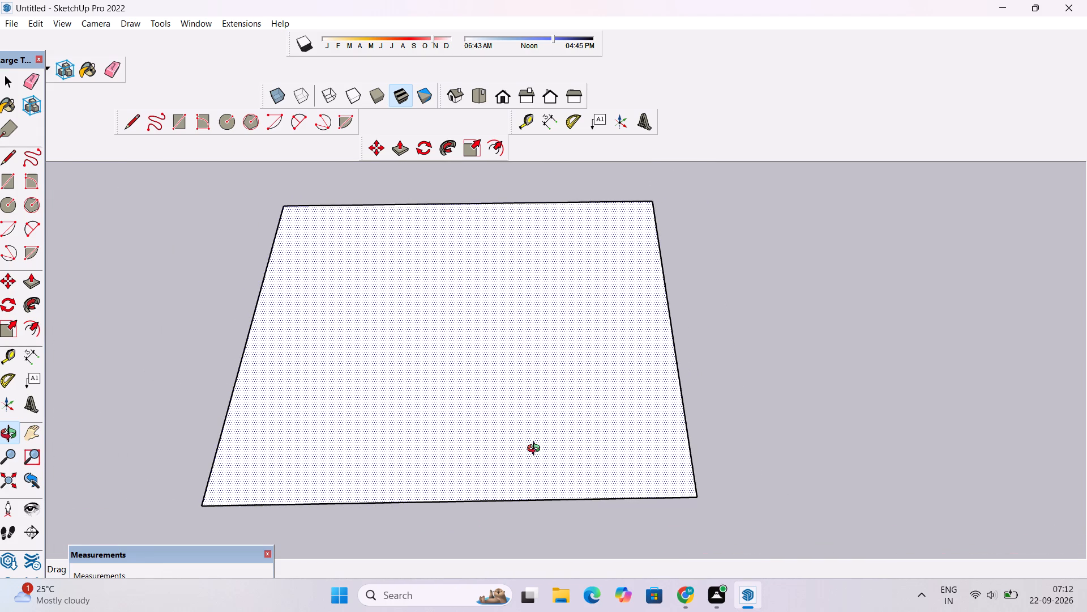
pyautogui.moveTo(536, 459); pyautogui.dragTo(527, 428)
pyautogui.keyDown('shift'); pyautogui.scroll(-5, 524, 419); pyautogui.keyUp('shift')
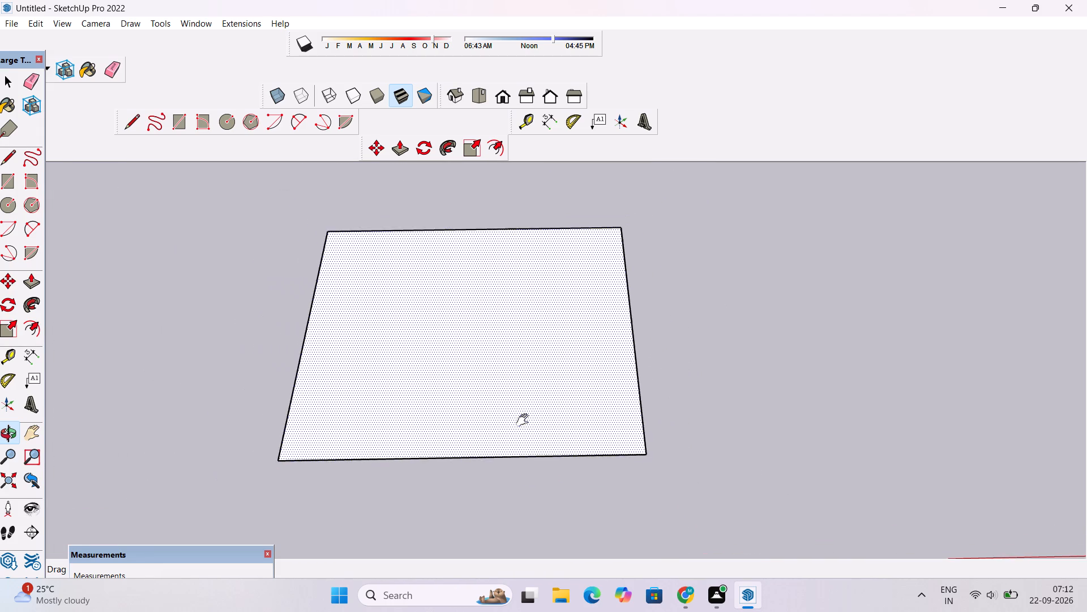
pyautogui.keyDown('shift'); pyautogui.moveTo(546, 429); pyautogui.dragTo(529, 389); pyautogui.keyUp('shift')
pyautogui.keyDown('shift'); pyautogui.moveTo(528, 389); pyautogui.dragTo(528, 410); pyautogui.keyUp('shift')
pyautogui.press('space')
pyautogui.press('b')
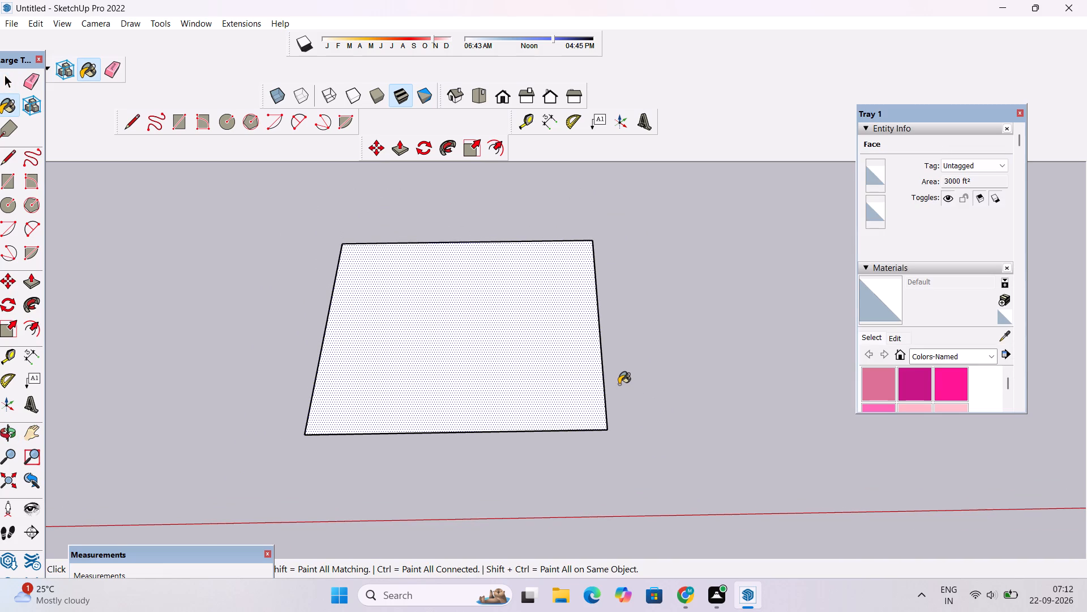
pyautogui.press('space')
# Push/Pull the rectangular base face up by 1' to form a slab.
pyautogui.press('p')
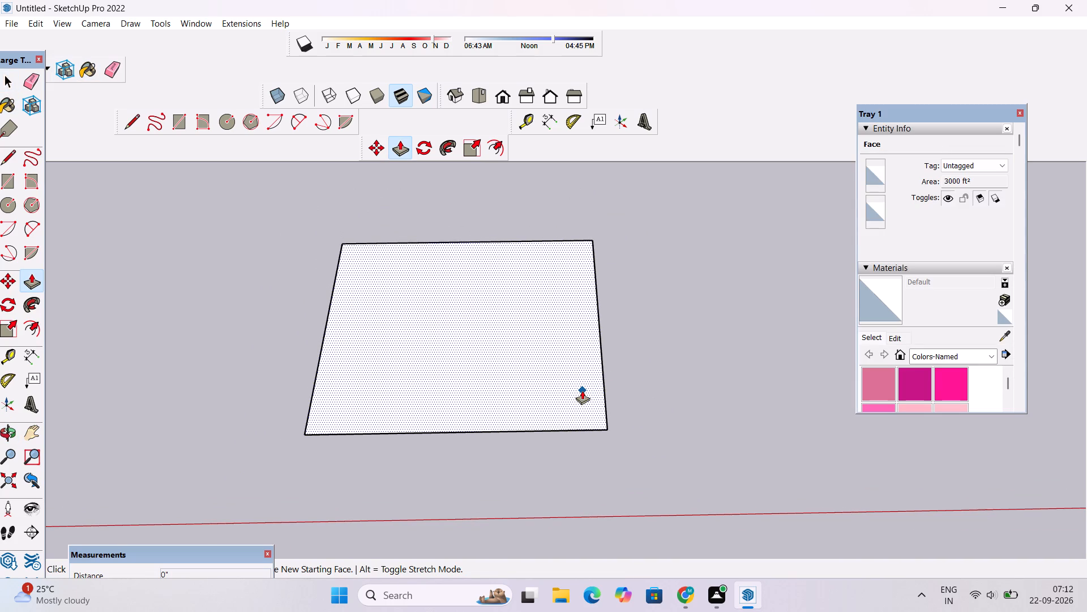
pyautogui.scroll(1, 582, 390)
pyautogui.scroll(-1, 582, 390)
pyautogui.click(581, 398)
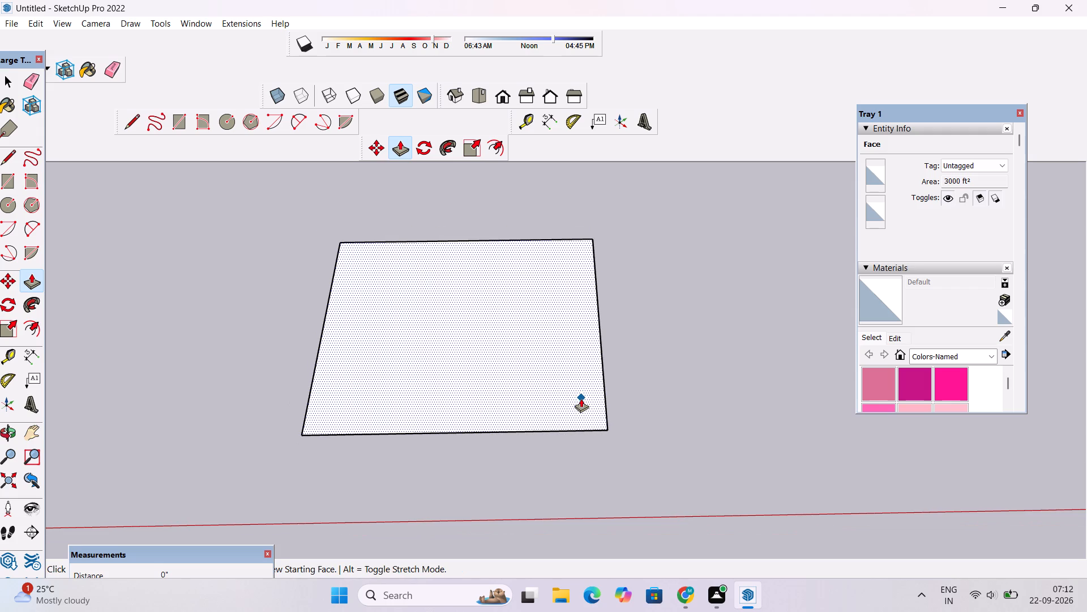
pyautogui.write("1'")
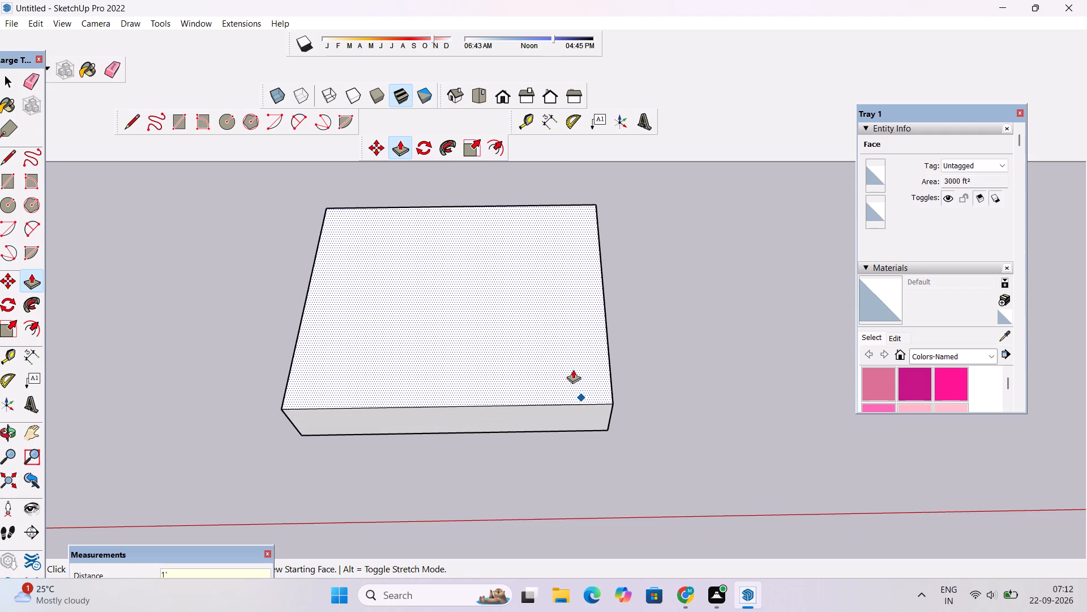
pyautogui.press('Return')
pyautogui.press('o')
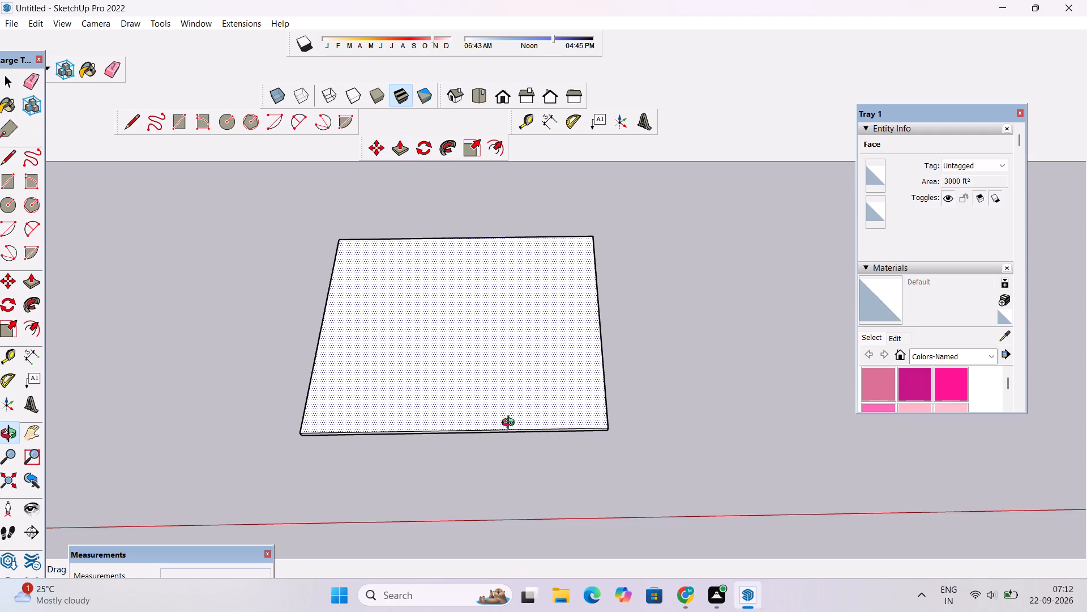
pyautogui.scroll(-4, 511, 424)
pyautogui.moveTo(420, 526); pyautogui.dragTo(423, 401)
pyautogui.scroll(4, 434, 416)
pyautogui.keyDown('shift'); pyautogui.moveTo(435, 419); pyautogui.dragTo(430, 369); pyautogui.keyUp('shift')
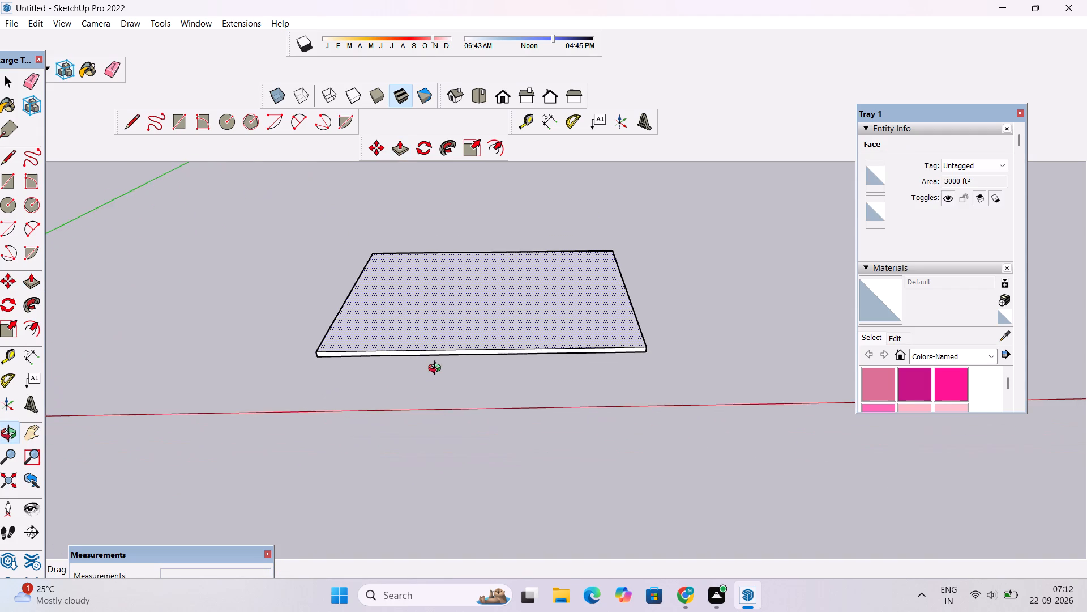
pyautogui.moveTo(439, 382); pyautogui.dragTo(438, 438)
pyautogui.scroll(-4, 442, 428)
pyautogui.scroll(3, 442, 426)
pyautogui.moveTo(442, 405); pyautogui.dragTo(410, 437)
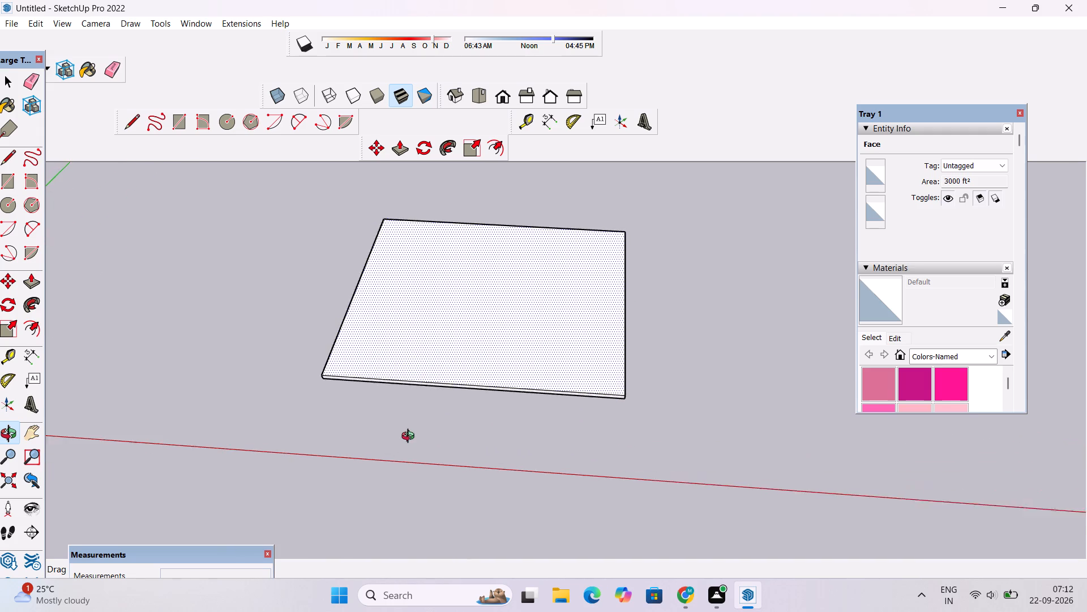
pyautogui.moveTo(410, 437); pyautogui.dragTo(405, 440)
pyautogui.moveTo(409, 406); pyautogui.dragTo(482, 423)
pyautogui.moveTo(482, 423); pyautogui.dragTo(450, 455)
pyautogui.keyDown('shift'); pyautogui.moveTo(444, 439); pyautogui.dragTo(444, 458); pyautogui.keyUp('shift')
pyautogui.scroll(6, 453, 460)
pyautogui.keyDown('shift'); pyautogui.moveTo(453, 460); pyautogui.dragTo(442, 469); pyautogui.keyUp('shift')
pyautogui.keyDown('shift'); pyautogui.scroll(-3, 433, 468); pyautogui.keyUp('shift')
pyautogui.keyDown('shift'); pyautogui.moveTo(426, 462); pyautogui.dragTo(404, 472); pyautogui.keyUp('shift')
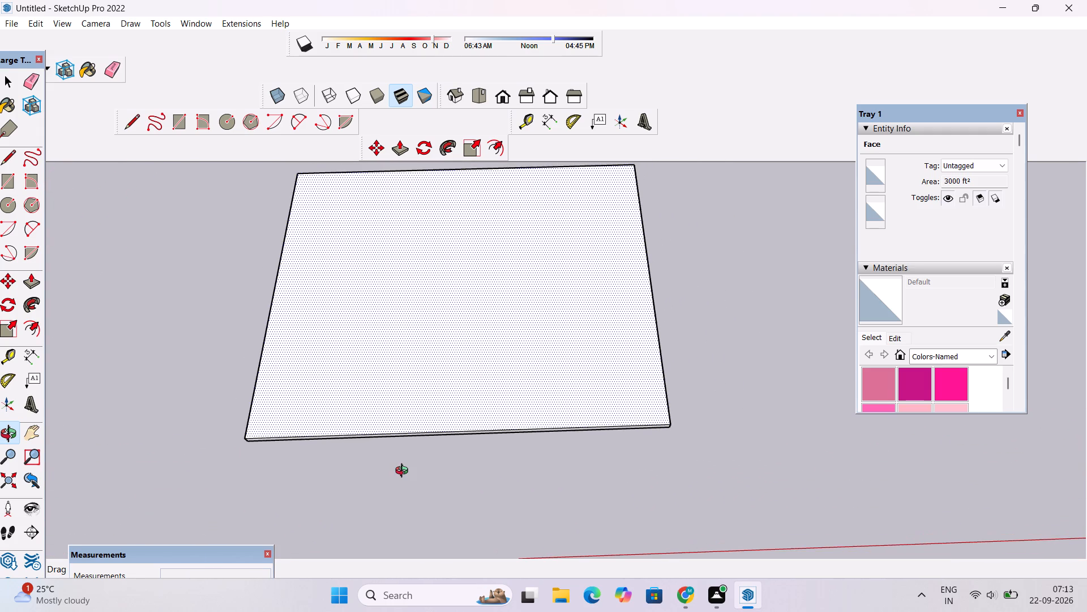
# Place a guide line on the slab's top face, parallel to its front edge at an 18' offset.
pyautogui.press('space')
pyautogui.write('t')
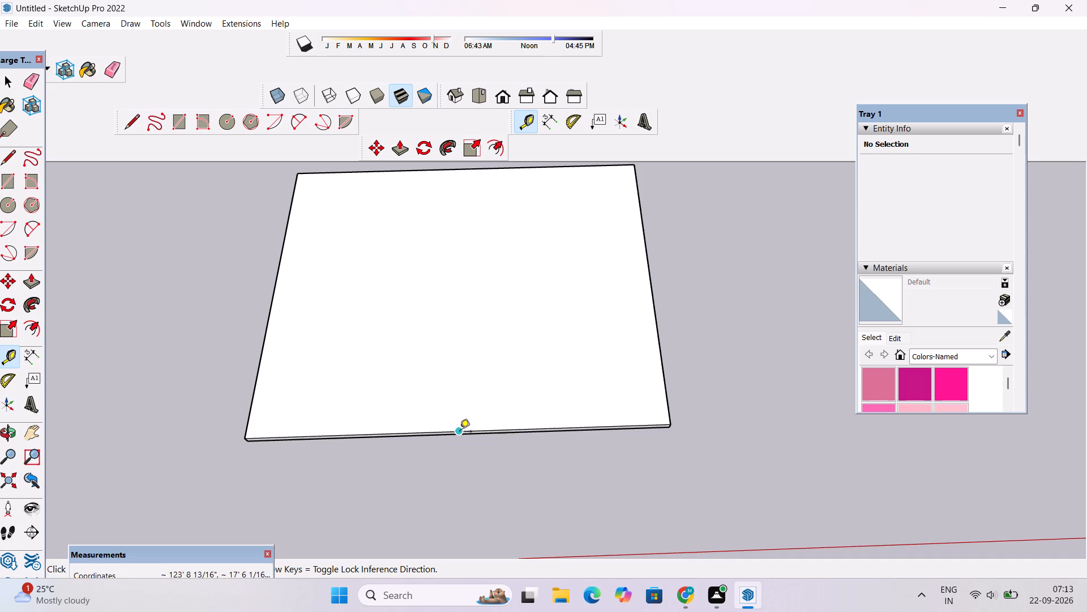
pyautogui.click(460, 432)
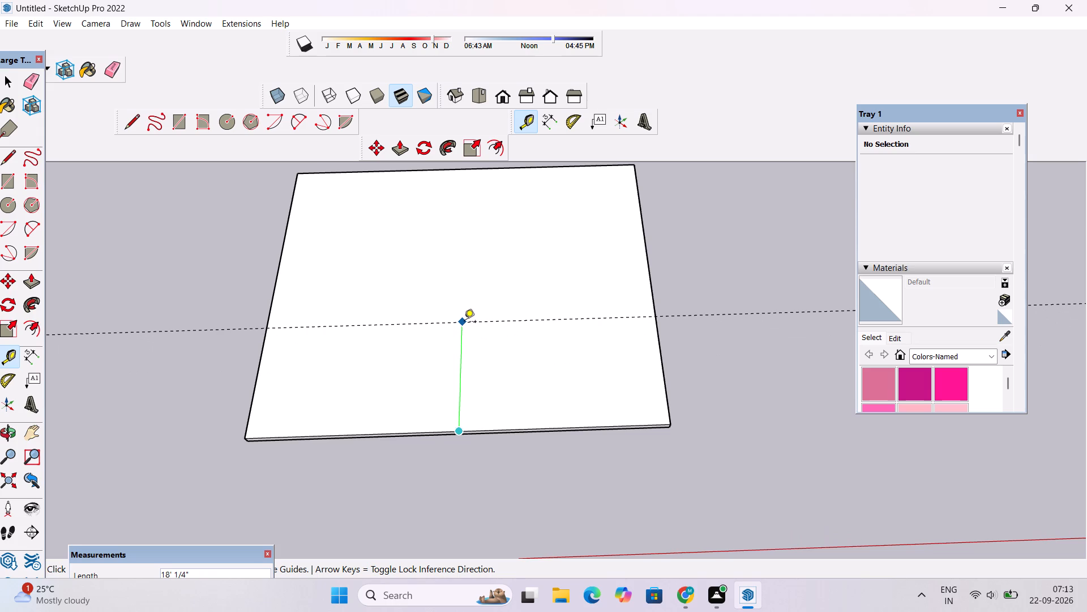
pyautogui.write("18'")
pyautogui.press('Return')
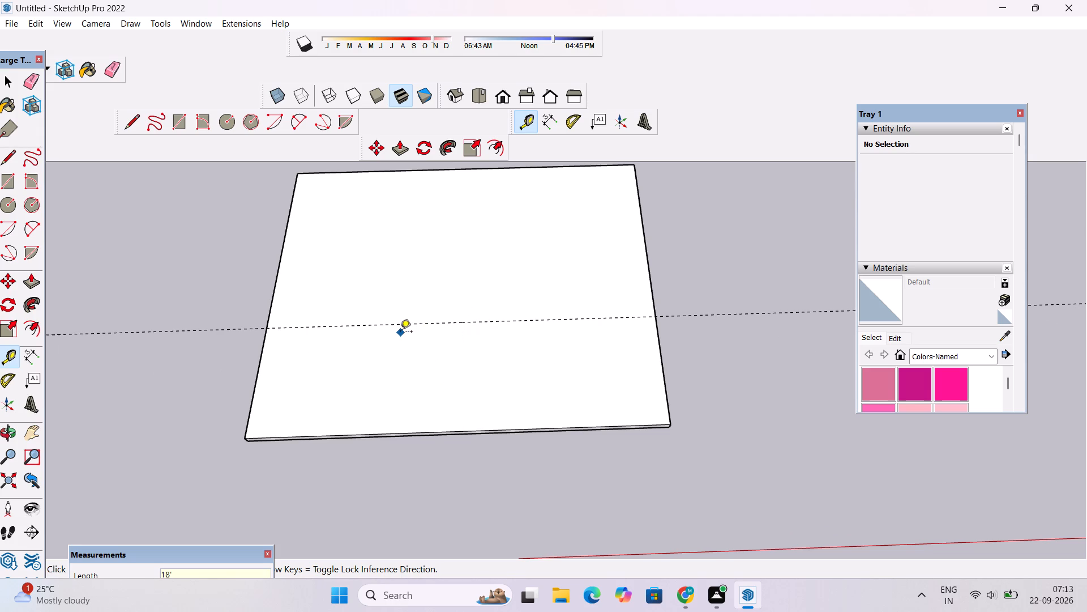
# Draw a 60' line across the slab's top face along the guide, from one side edge to the other.
pyautogui.press('l')
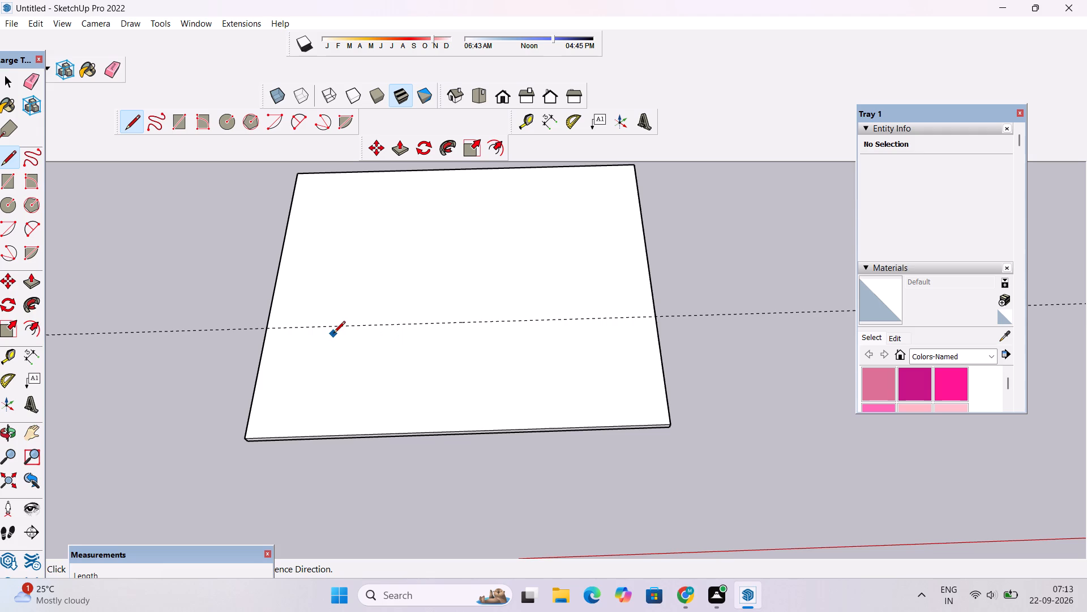
pyautogui.click(264, 328)
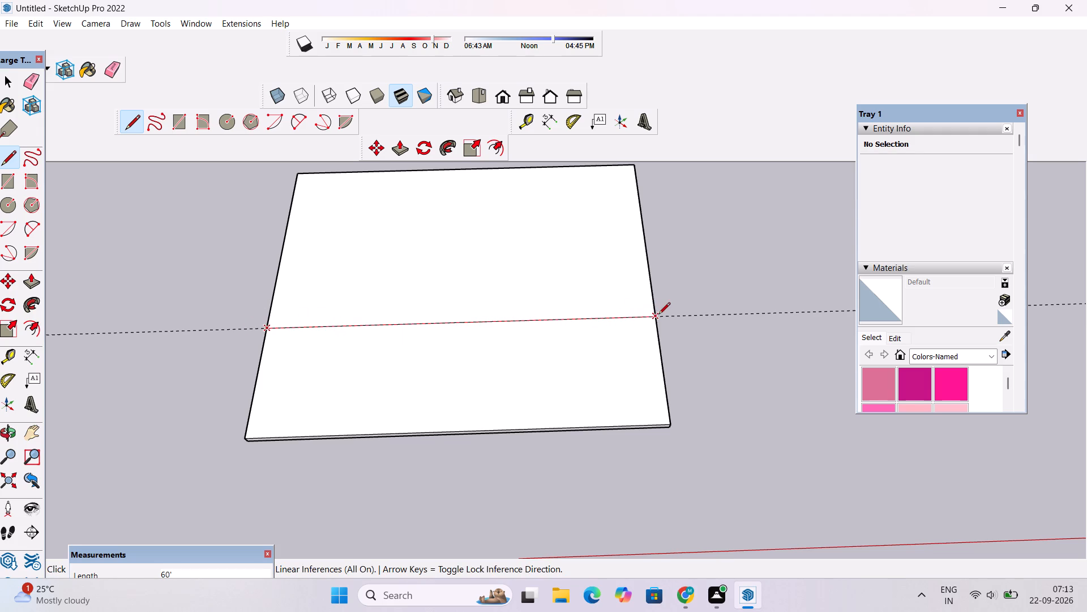
pyautogui.click(658, 315)
# Erase the dashed guide line crossing the slab.
pyautogui.scroll(-11, 517, 331)
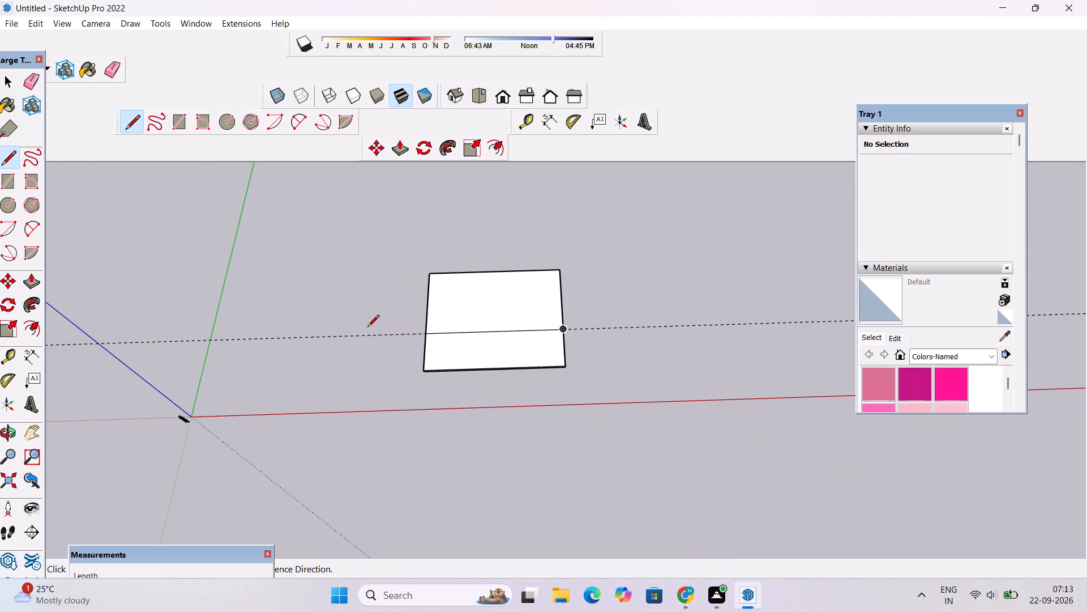
pyautogui.scroll(5, 720, 337)
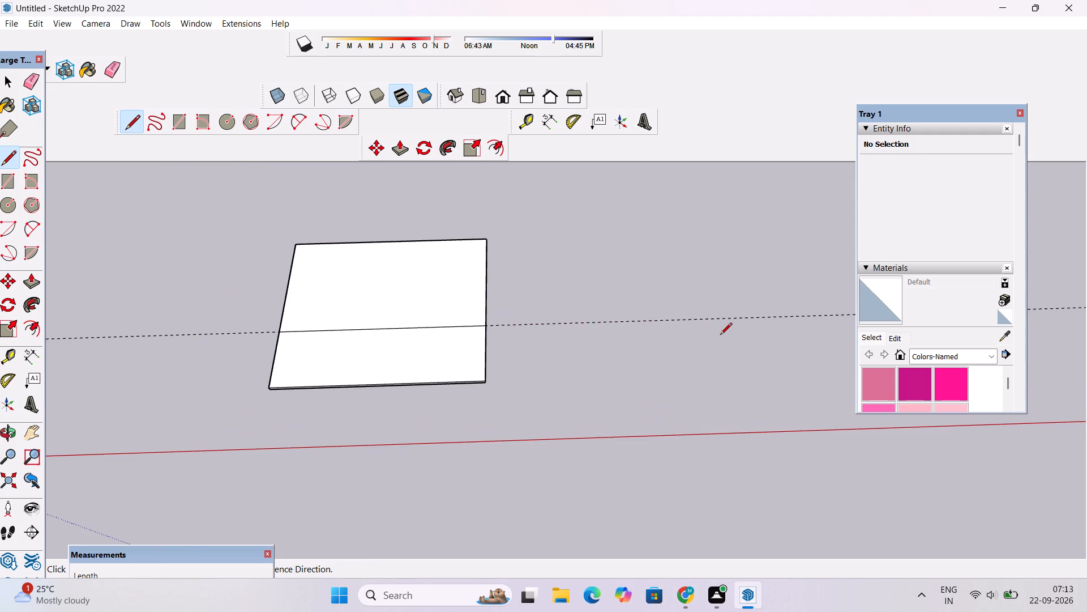
pyautogui.scroll(-3, 721, 335)
pyautogui.scroll(1, 721, 335)
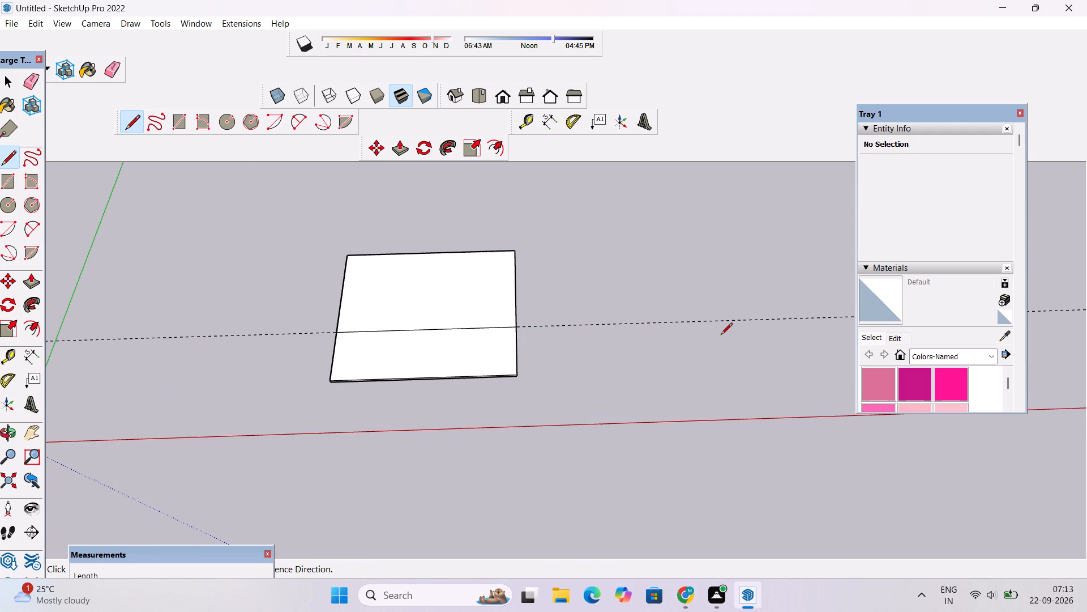
pyautogui.press('e')
pyautogui.moveTo(663, 311); pyautogui.dragTo(669, 329)
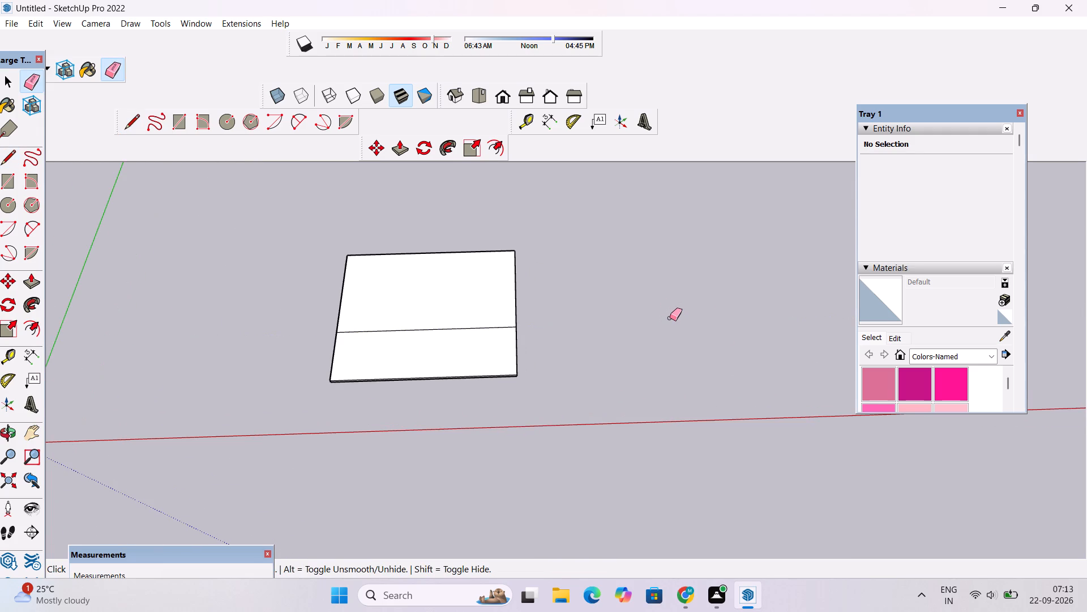
pyautogui.scroll(-5, 659, 318)
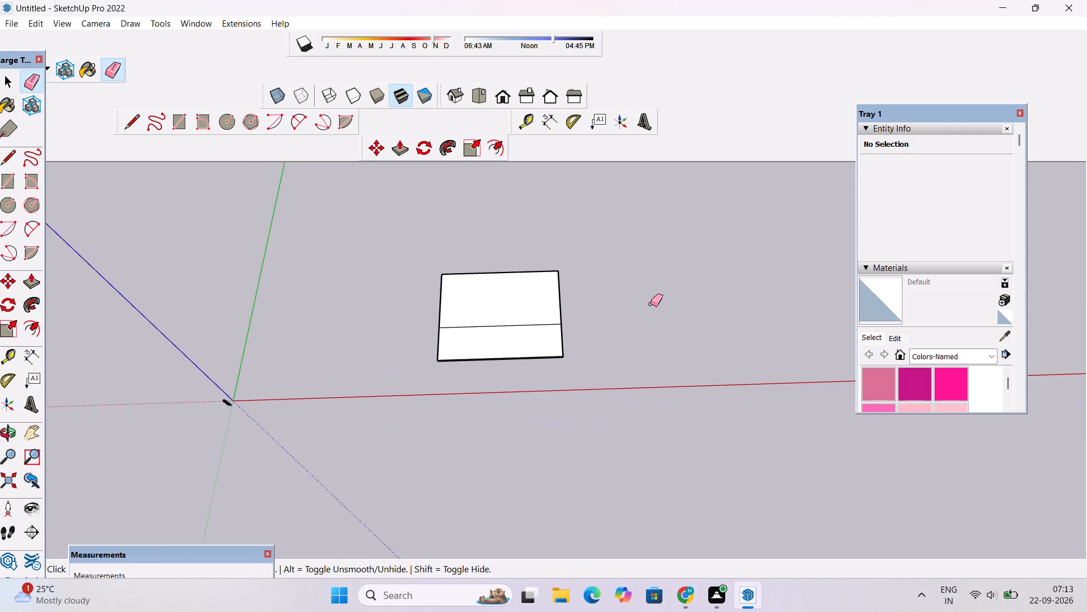
pyautogui.scroll(-10, 462, 337)
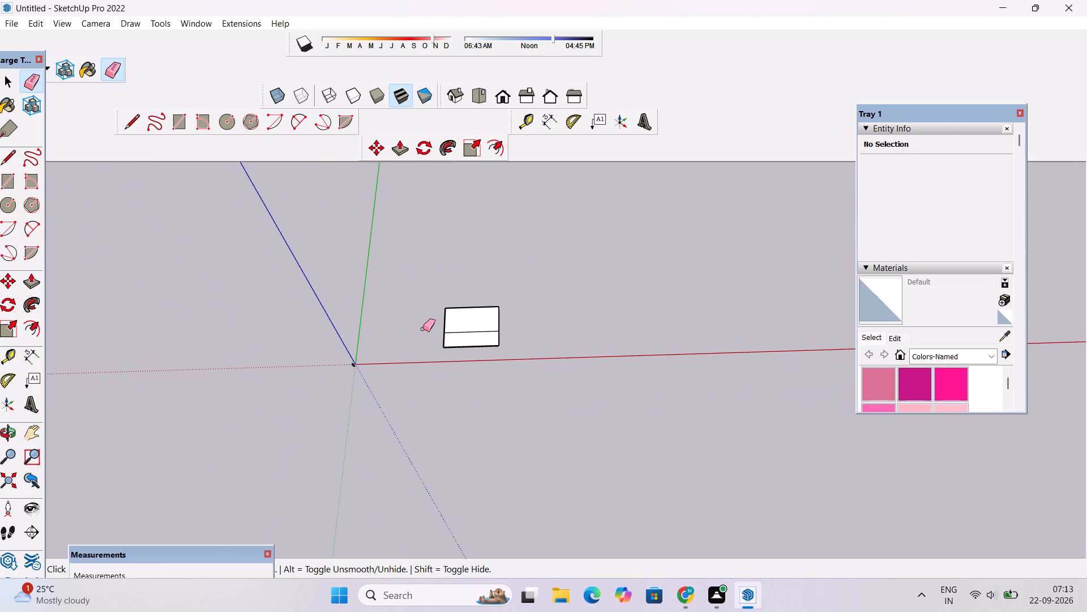
pyautogui.scroll(5, 422, 328)
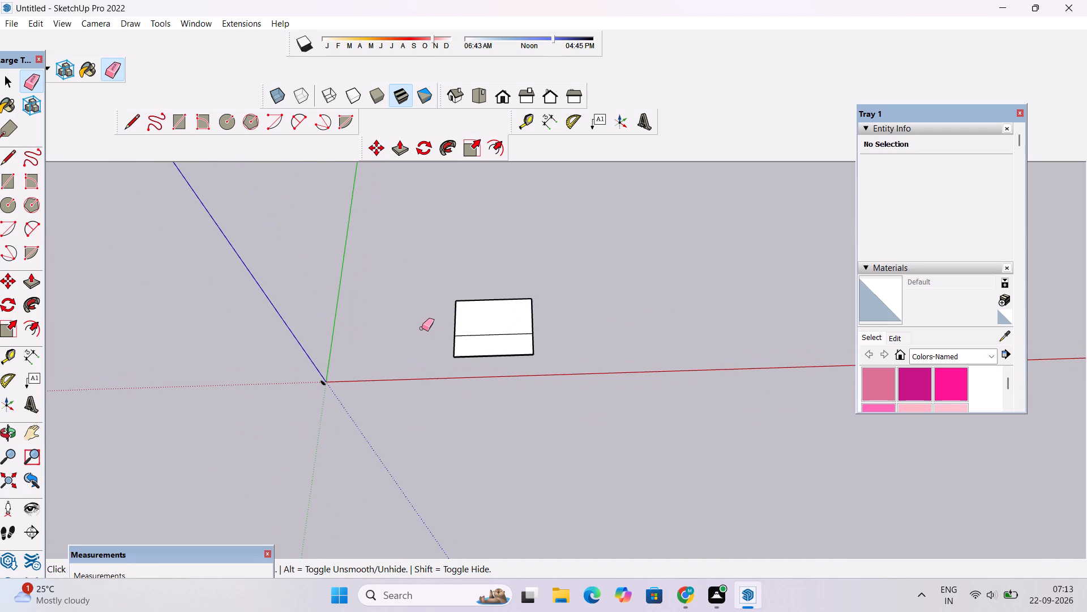
# Push/Pull the larger rear section of the slab's top face up by 28' to form the house block.
pyautogui.press('space')
pyautogui.write('o')
pyautogui.scroll(-1, 420, 328)
pyautogui.keyDown('shift'); pyautogui.moveTo(453, 356); pyautogui.dragTo(430, 329); pyautogui.keyUp('shift')
pyautogui.scroll(4, 464, 306)
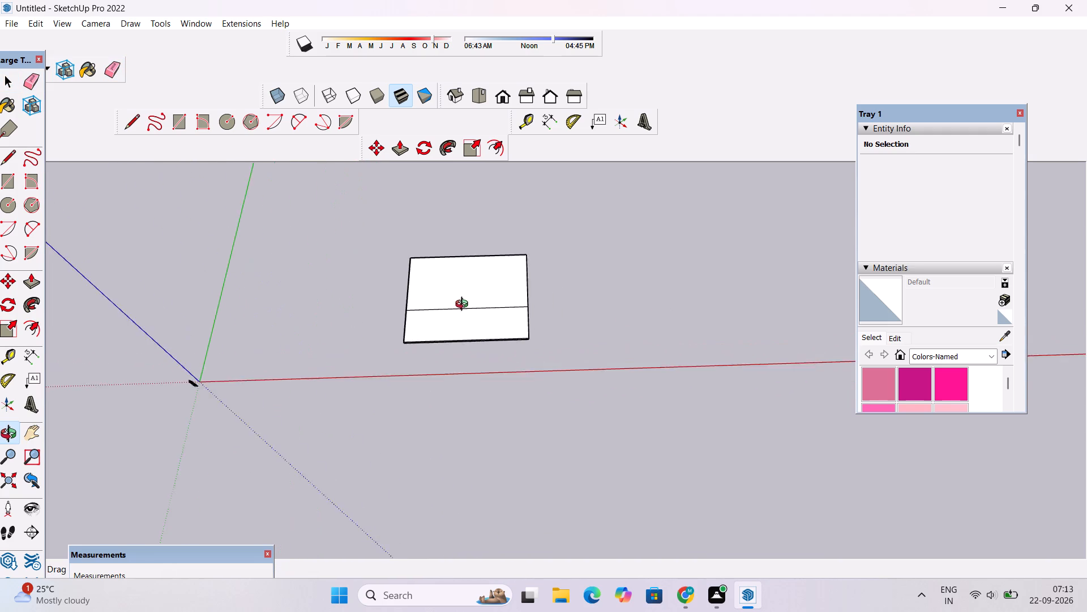
pyautogui.scroll(5, 464, 305)
pyautogui.keyDown('shift'); pyautogui.moveTo(467, 305); pyautogui.dragTo(420, 329); pyautogui.keyUp('shift')
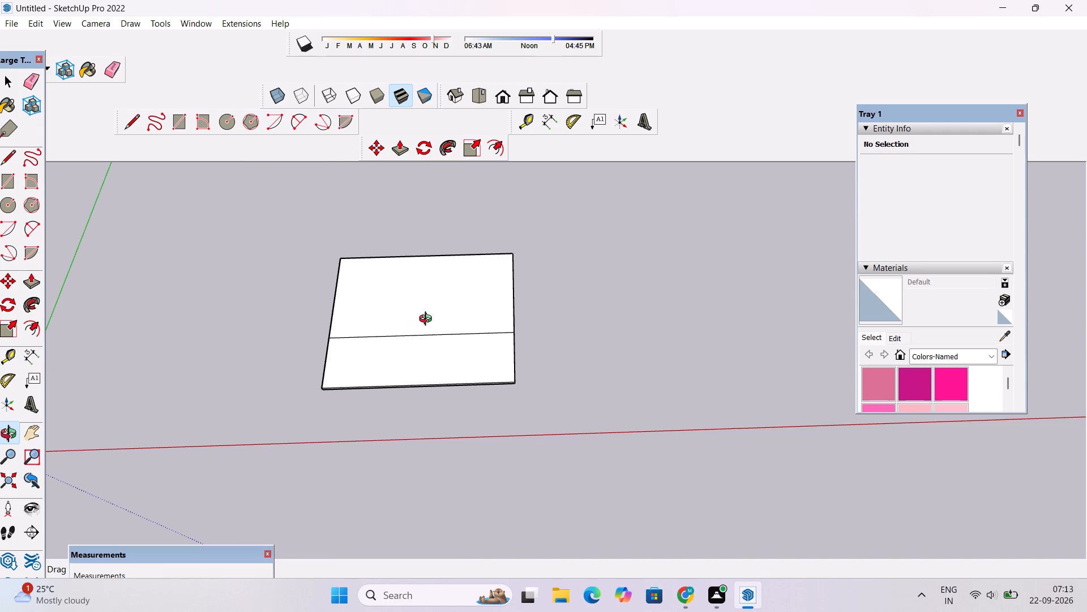
pyautogui.scroll(-4, 428, 320)
pyautogui.keyDown('shift'); pyautogui.moveTo(434, 325); pyautogui.dragTo(520, 326); pyautogui.keyUp('shift')
pyautogui.keyDown('shift'); pyautogui.scroll(7, 518, 329); pyautogui.keyUp('shift')
pyautogui.moveTo(552, 328); pyautogui.dragTo(441, 296)
pyautogui.scroll(3, 459, 304)
pyautogui.keyDown('shift'); pyautogui.moveTo(549, 326); pyautogui.dragTo(409, 326); pyautogui.keyUp('shift')
pyautogui.moveTo(575, 405); pyautogui.dragTo(489, 266)
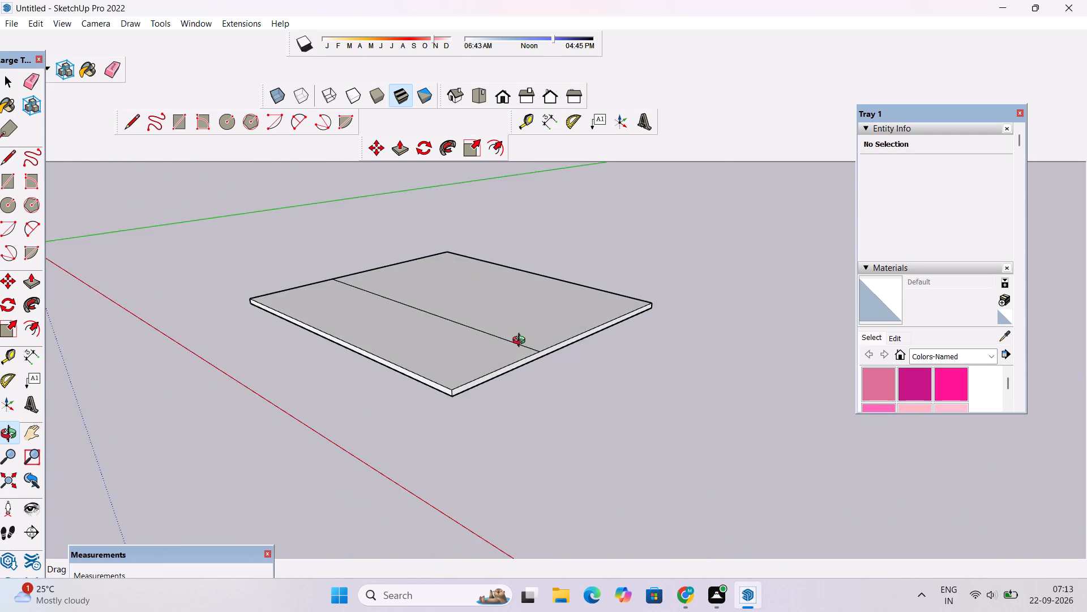
pyautogui.moveTo(478, 346); pyautogui.dragTo(421, 351)
pyautogui.moveTo(443, 370); pyautogui.dragTo(456, 381)
pyautogui.moveTo(500, 375); pyautogui.dragTo(405, 365)
pyautogui.moveTo(401, 364); pyautogui.dragTo(408, 396)
pyautogui.moveTo(461, 367); pyautogui.dragTo(423, 367)
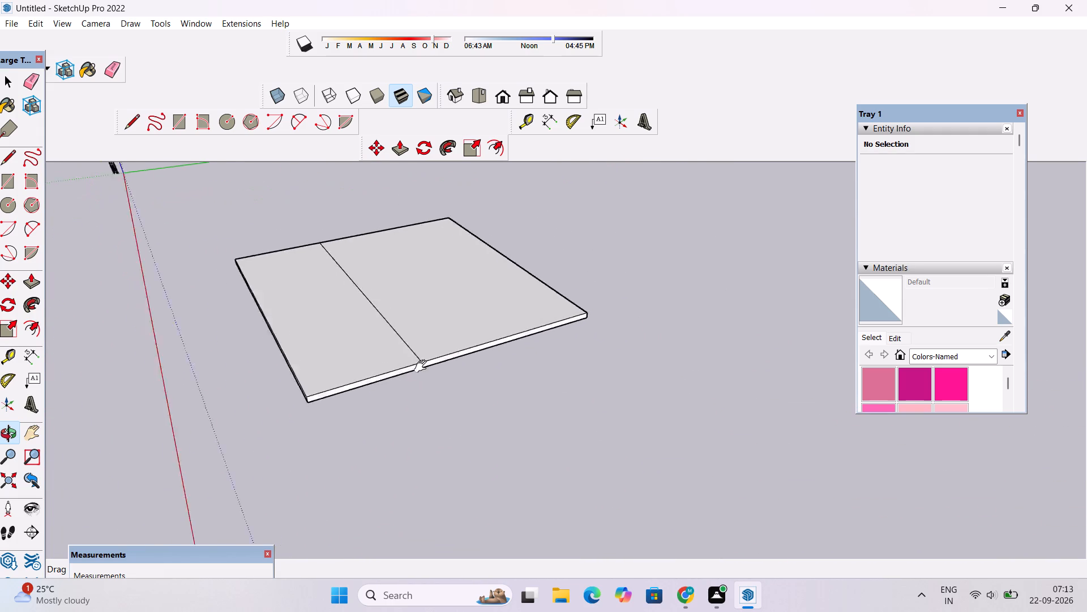
pyautogui.moveTo(423, 367); pyautogui.dragTo(417, 367)
pyautogui.keyDown('shift'); pyautogui.scroll(3, 400, 365); pyautogui.keyUp('shift')
pyautogui.keyDown('shift'); pyautogui.moveTo(401, 361); pyautogui.dragTo(411, 373); pyautogui.keyUp('shift')
pyautogui.keyDown('shift'); pyautogui.moveTo(424, 361); pyautogui.dragTo(406, 359); pyautogui.keyUp('shift')
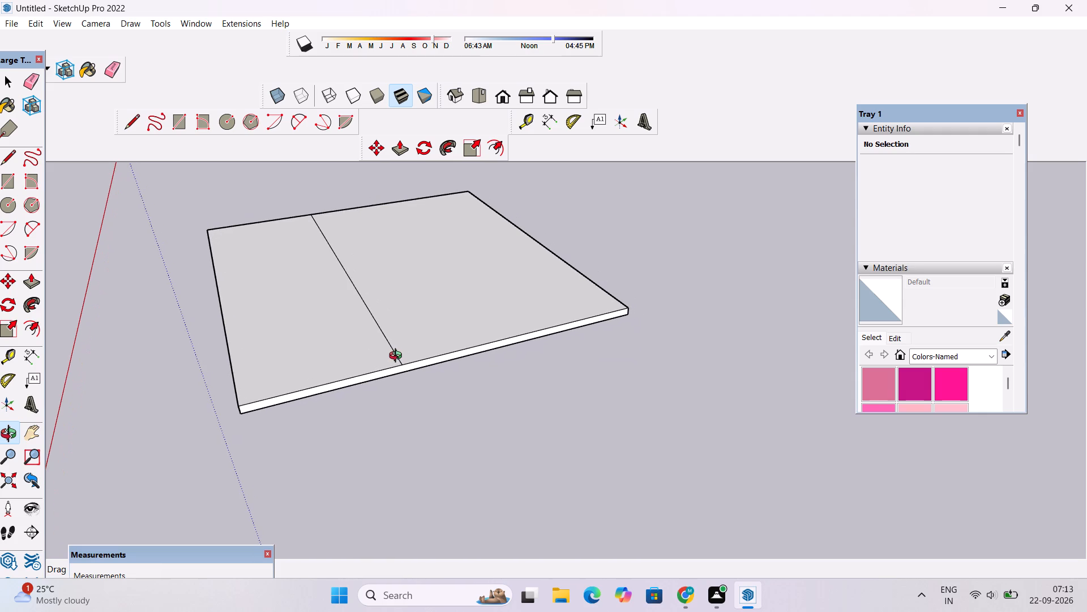
pyautogui.press('p')
pyautogui.click(441, 336)
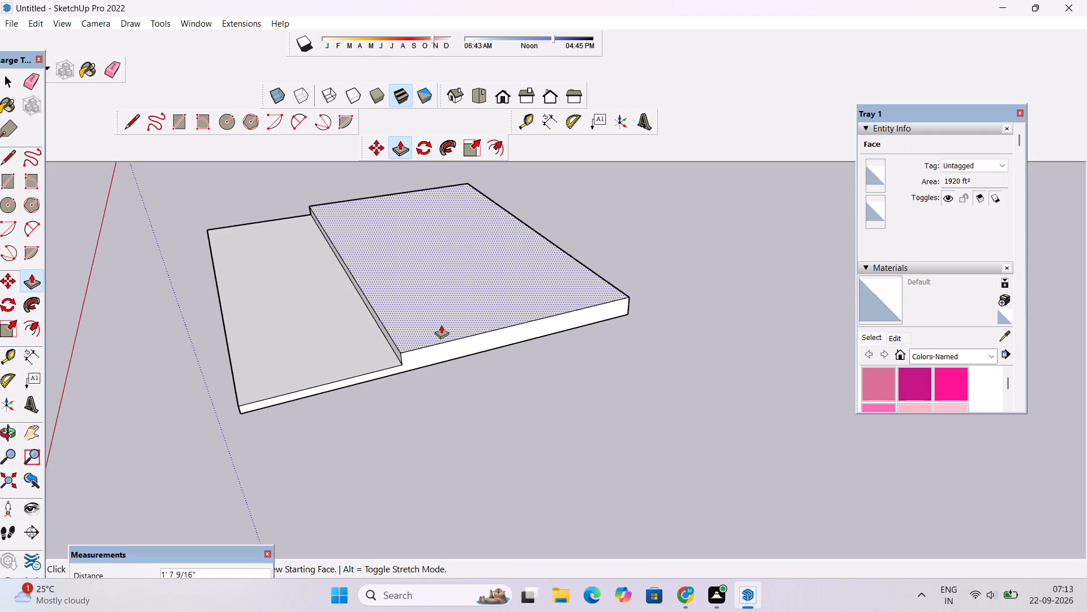
pyautogui.scroll(-2, 441, 325)
pyautogui.press('o')
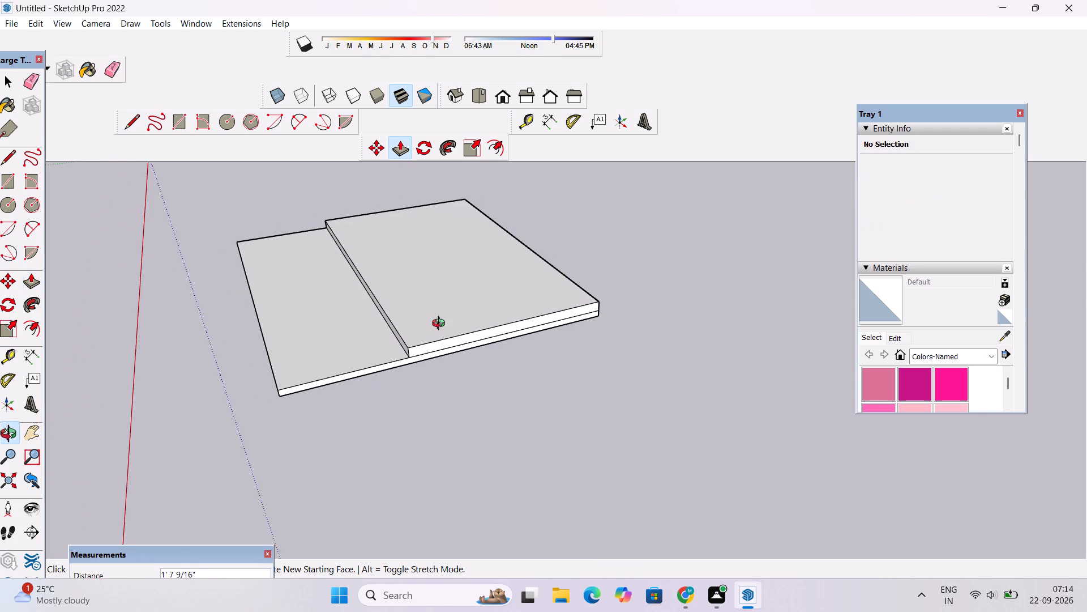
pyautogui.moveTo(441, 325); pyautogui.dragTo(613, 299)
pyautogui.scroll(-3, 628, 288)
pyautogui.moveTo(414, 313); pyautogui.dragTo(511, 308)
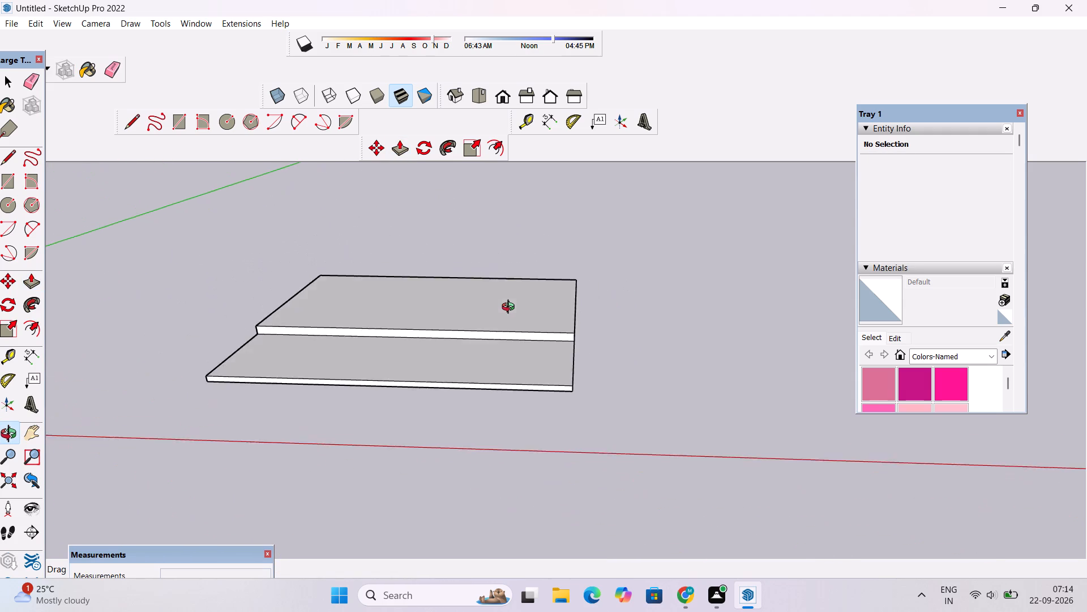
pyautogui.moveTo(511, 308); pyautogui.dragTo(536, 324)
pyautogui.keyDown('shift'); pyautogui.click(514, 339); pyautogui.keyUp('shift')
pyautogui.moveTo(512, 338); pyautogui.dragTo(497, 359)
pyautogui.moveTo(491, 356); pyautogui.dragTo(491, 388)
pyautogui.scroll(-4, 491, 373)
pyautogui.keyDown('shift'); pyautogui.moveTo(493, 371); pyautogui.dragTo(495, 384); pyautogui.keyUp('shift')
pyautogui.scroll(1, 494, 384)
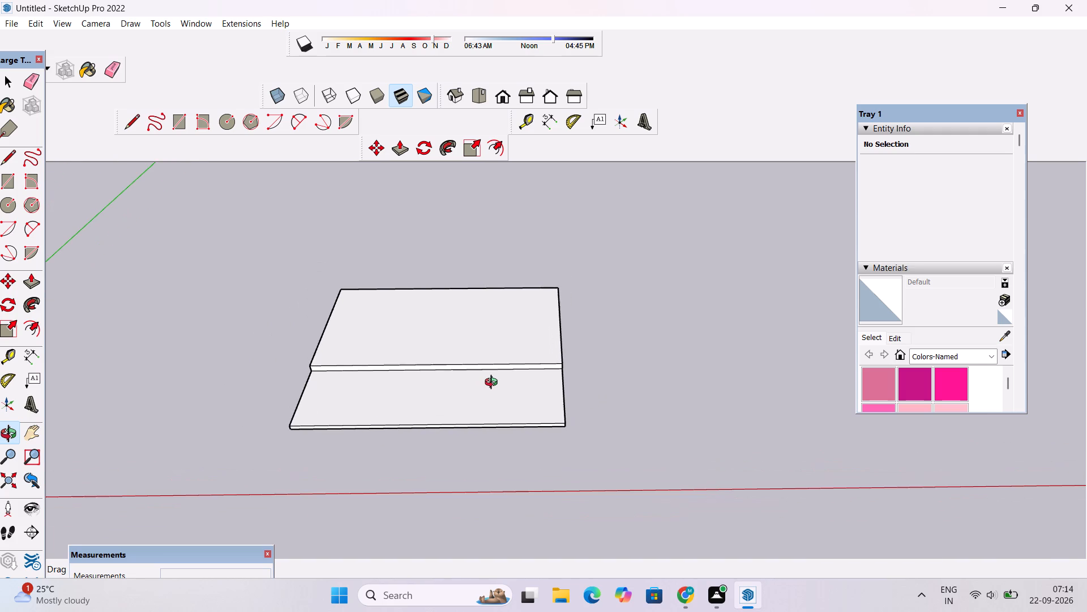
pyautogui.press('p')
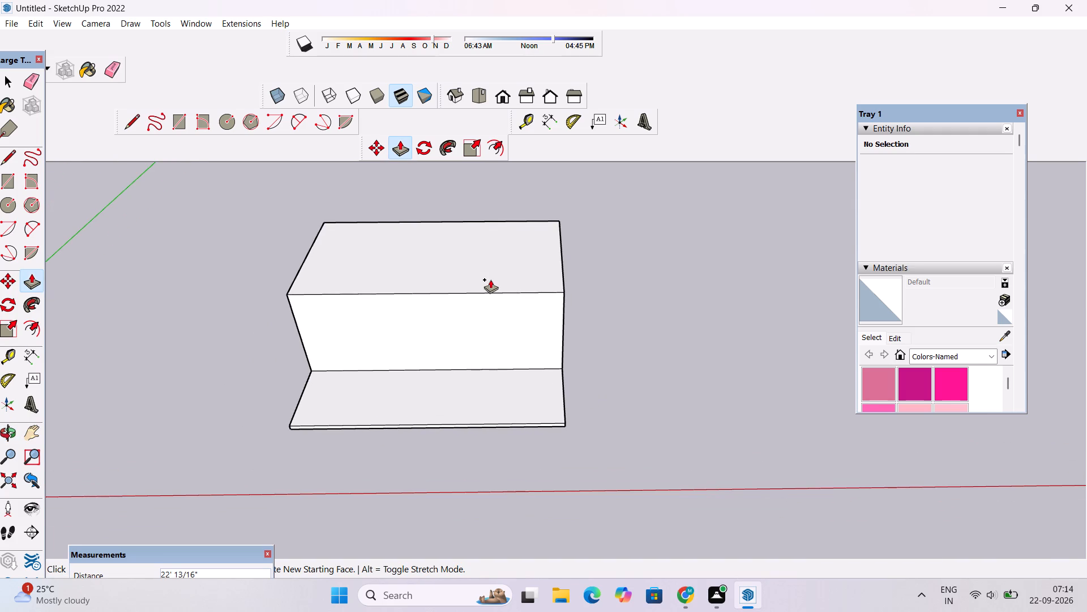
pyautogui.scroll(-2, 490, 279)
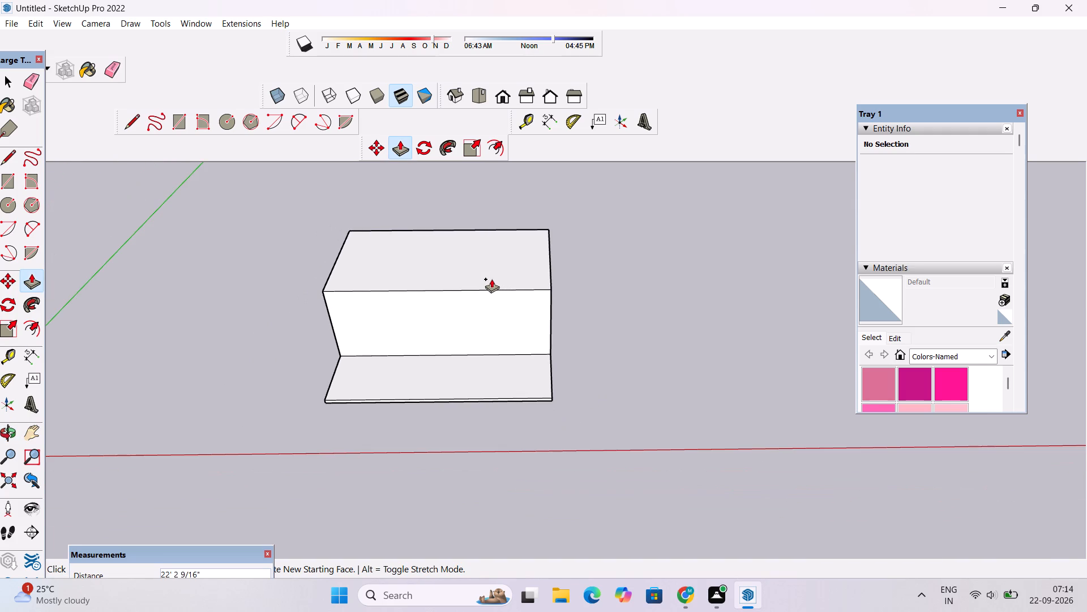
pyautogui.scroll(-1, 492, 264)
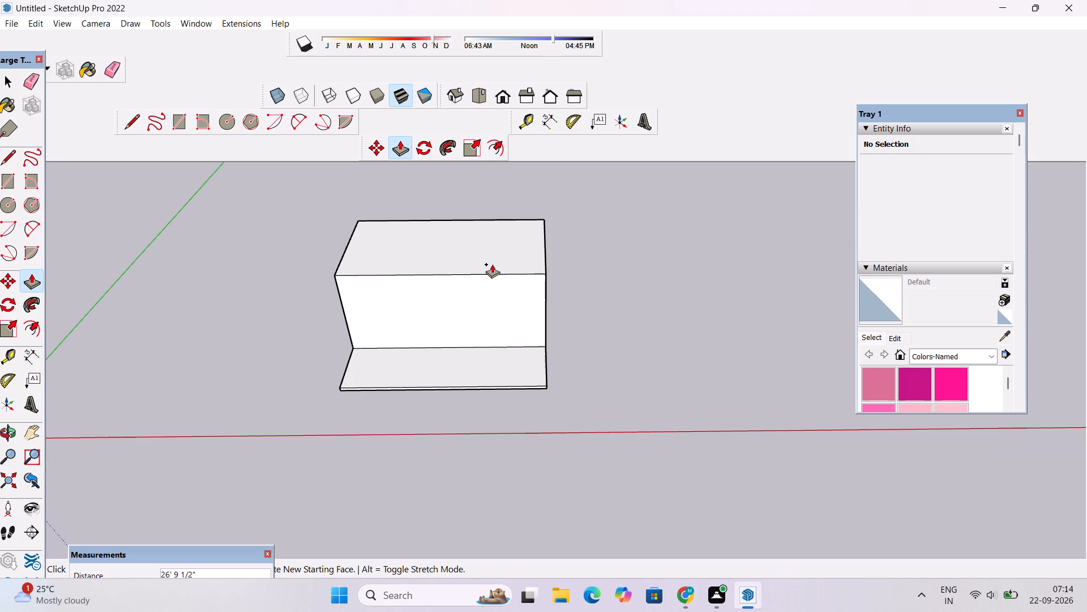
pyautogui.write("28'")
pyautogui.press('Return')
# Examine the house block and its front slab from several angles and distances.
pyautogui.press('o')
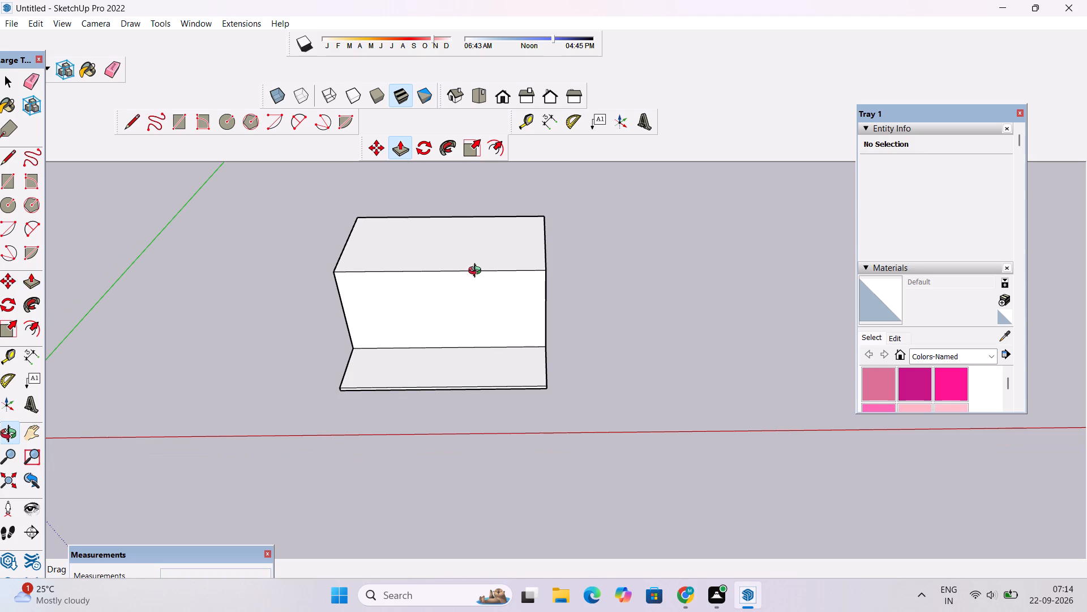
pyautogui.scroll(-5, 477, 272)
pyautogui.moveTo(434, 359); pyautogui.dragTo(434, 252)
pyautogui.scroll(6, 427, 265)
pyautogui.moveTo(438, 277); pyautogui.dragTo(380, 282)
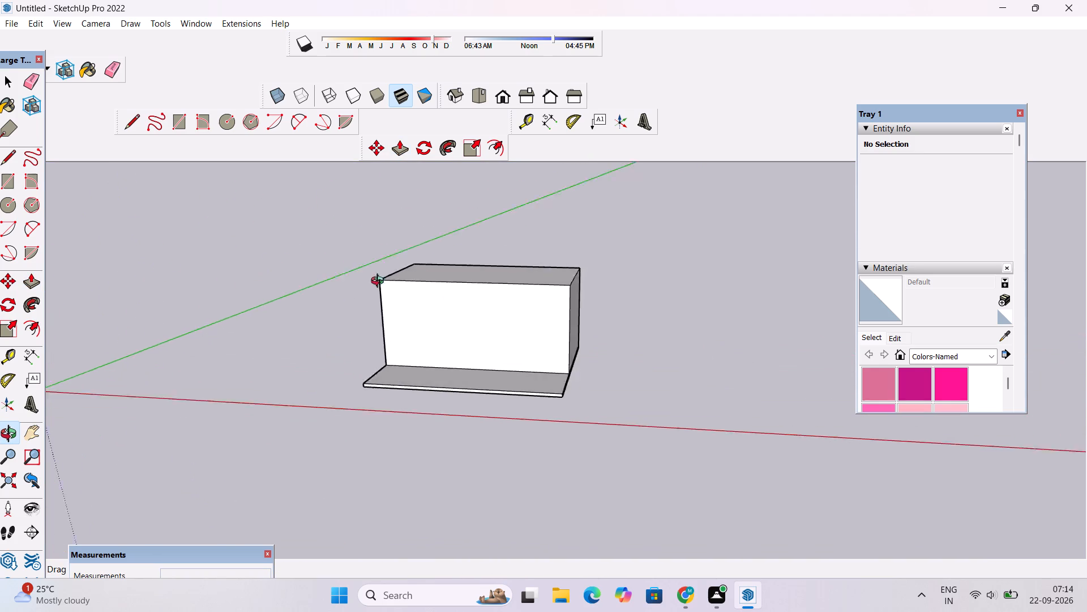
pyautogui.moveTo(380, 282); pyautogui.dragTo(293, 287)
pyautogui.moveTo(526, 333); pyautogui.dragTo(691, 329)
pyautogui.scroll(-4, 577, 452)
pyautogui.moveTo(539, 390); pyautogui.dragTo(547, 474)
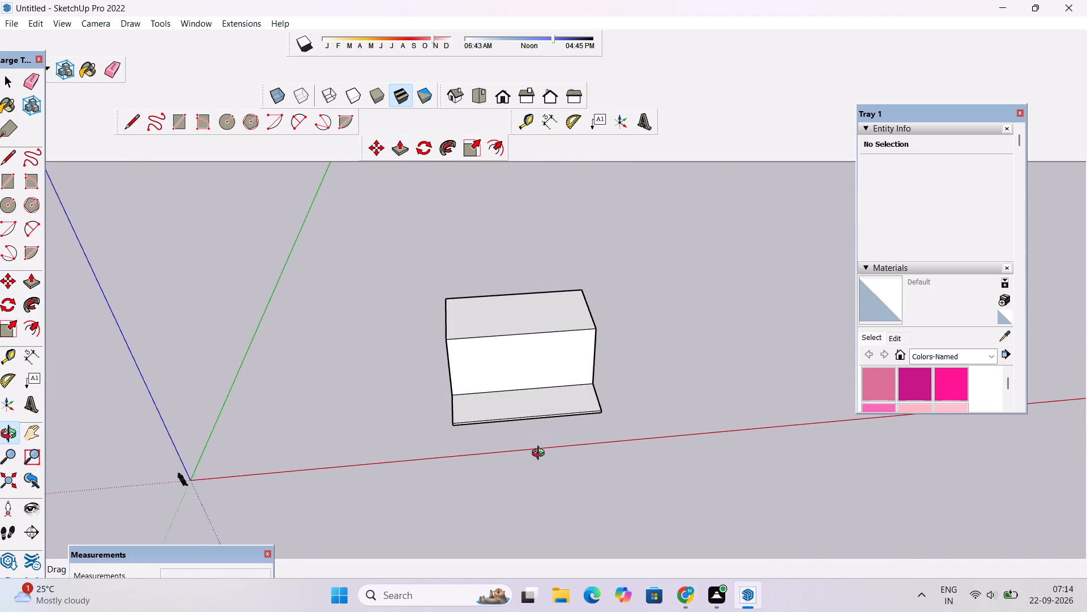
pyautogui.scroll(3, 537, 426)
pyautogui.moveTo(579, 419); pyautogui.dragTo(482, 455)
pyautogui.scroll(-4, 478, 454)
pyautogui.moveTo(474, 456); pyautogui.dragTo(584, 465)
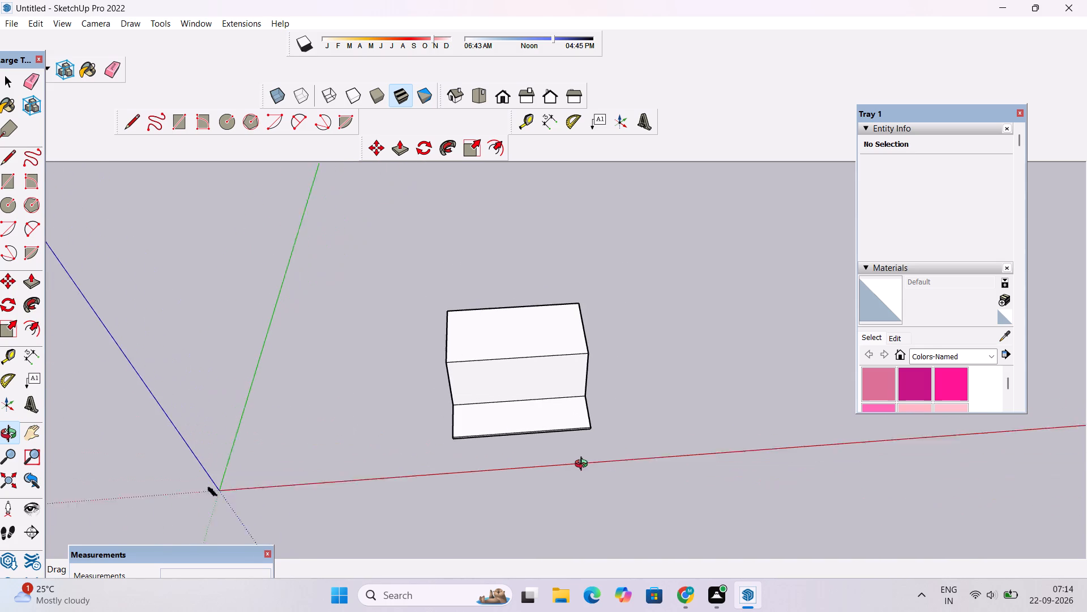
pyautogui.moveTo(584, 465); pyautogui.dragTo(588, 465)
pyautogui.moveTo(589, 465); pyautogui.dragTo(567, 465)
pyautogui.scroll(6, 525, 445)
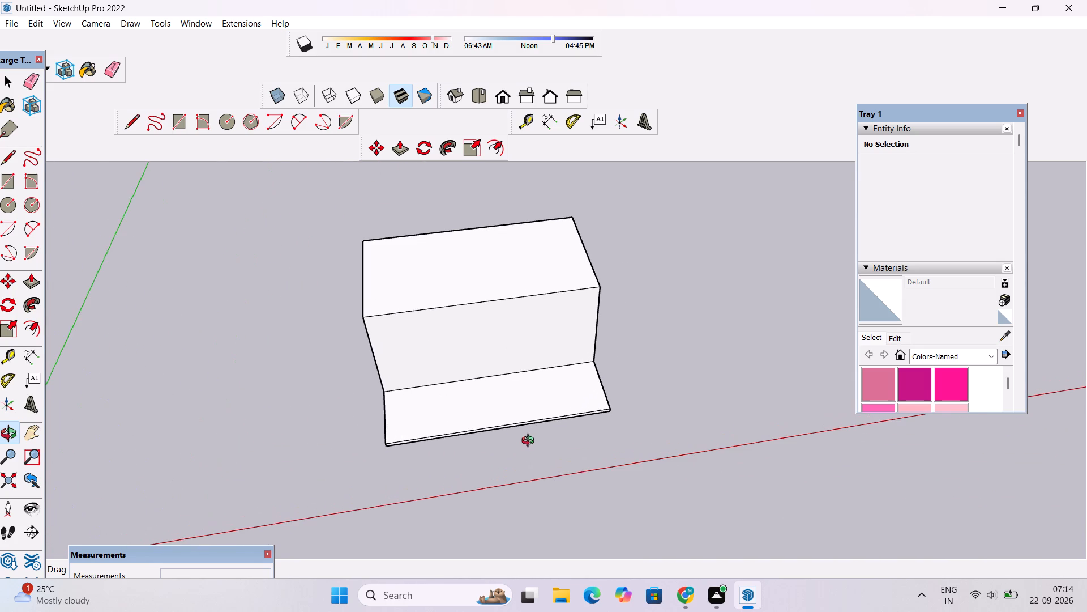
pyautogui.moveTo(530, 442); pyautogui.dragTo(503, 449)
pyautogui.keyDown('shift'); pyautogui.scroll(-5, 499, 449); pyautogui.keyUp('shift')
pyautogui.keyDown('shift'); pyautogui.moveTo(499, 449); pyautogui.dragTo(510, 465); pyautogui.keyUp('shift')
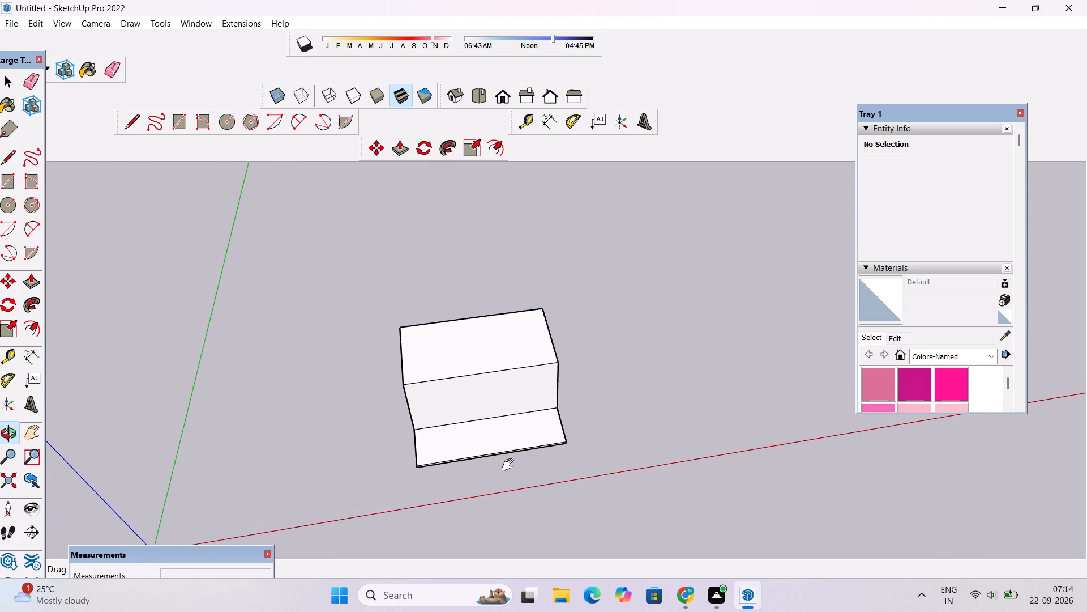
pyautogui.keyDown('shift'); pyautogui.moveTo(510, 465); pyautogui.dragTo(544, 467); pyautogui.keyUp('shift')
pyautogui.keyDown('shift'); pyautogui.moveTo(544, 467); pyautogui.dragTo(519, 467); pyautogui.keyUp('shift')
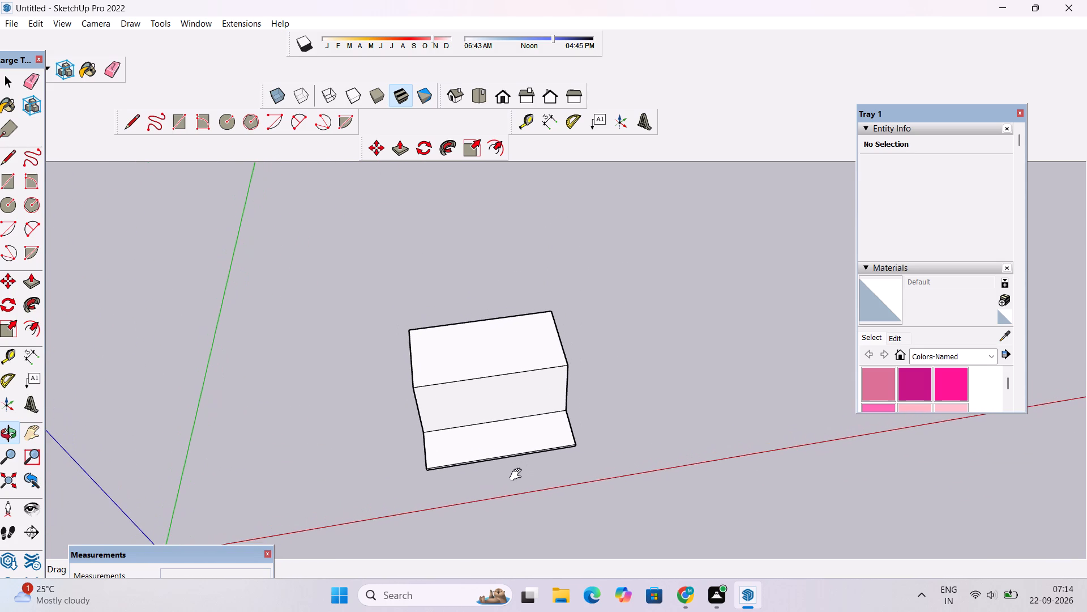
pyautogui.keyDown('shift'); pyautogui.moveTo(518, 475); pyautogui.dragTo(472, 471); pyautogui.keyUp('shift')
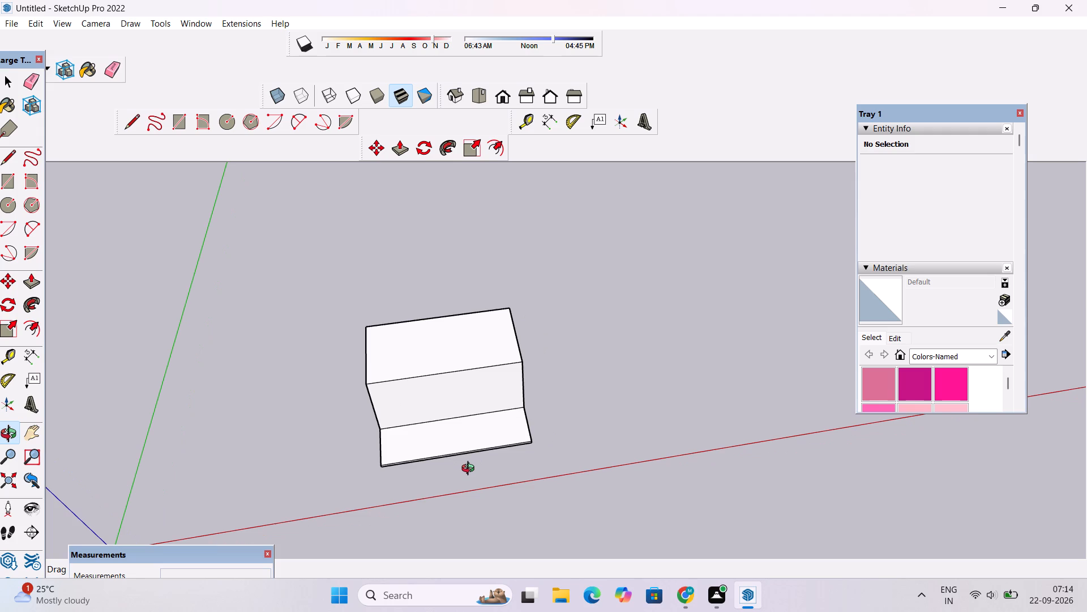
pyautogui.scroll(2, 470, 470)
pyautogui.keyDown('shift'); pyautogui.moveTo(459, 460); pyautogui.dragTo(452, 457); pyautogui.keyUp('shift')
pyautogui.scroll(1, 442, 454)
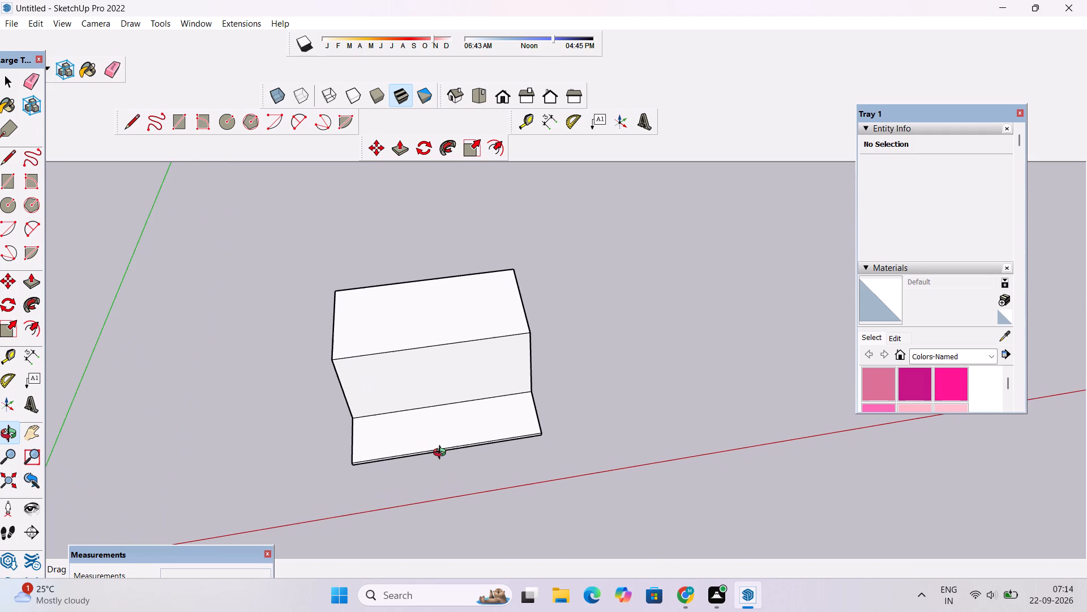
pyautogui.scroll(2, 442, 454)
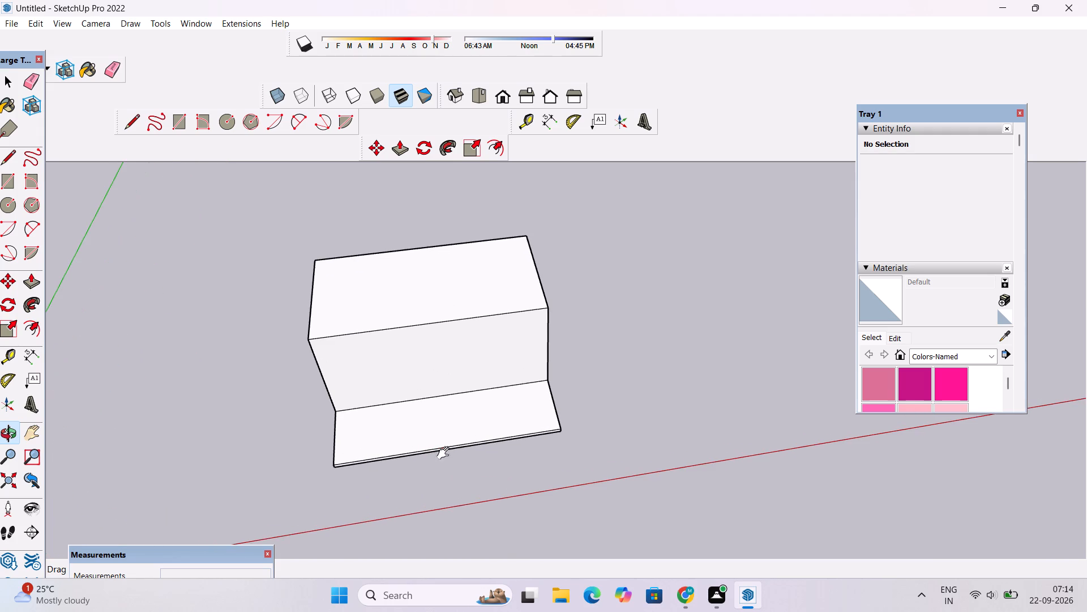
pyautogui.keyDown('shift'); pyautogui.moveTo(446, 453); pyautogui.dragTo(401, 471); pyautogui.keyUp('shift')
# Copy the house block's top face with its edges, from its front corner, about 81' 8" to the side along the red axis.
pyautogui.press('space')
pyautogui.scroll(-5, 361, 407)
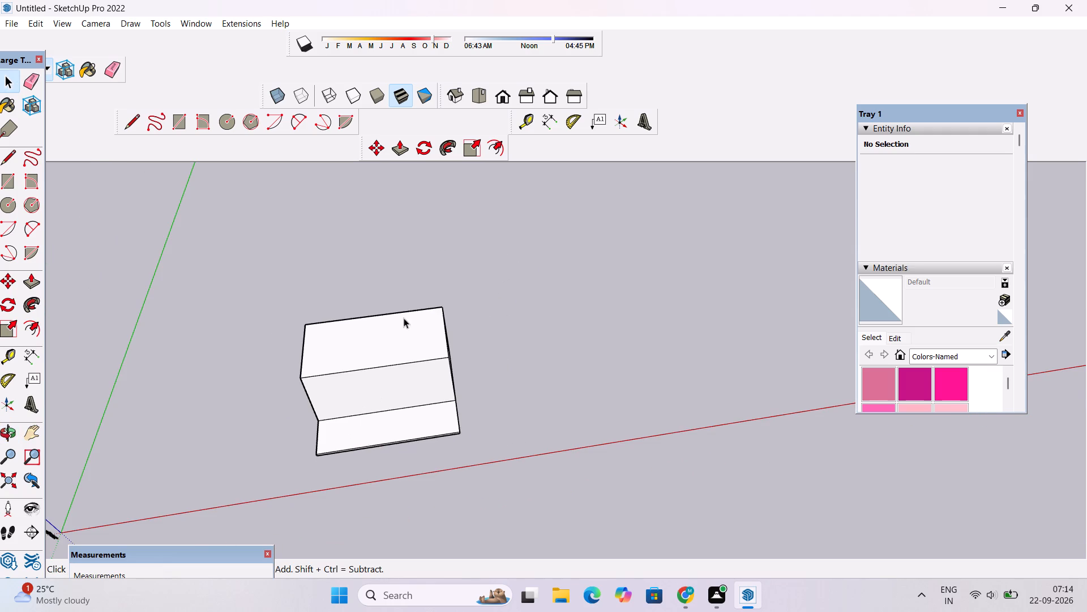
pyautogui.doubleClick(397, 331)
pyautogui.press('m')
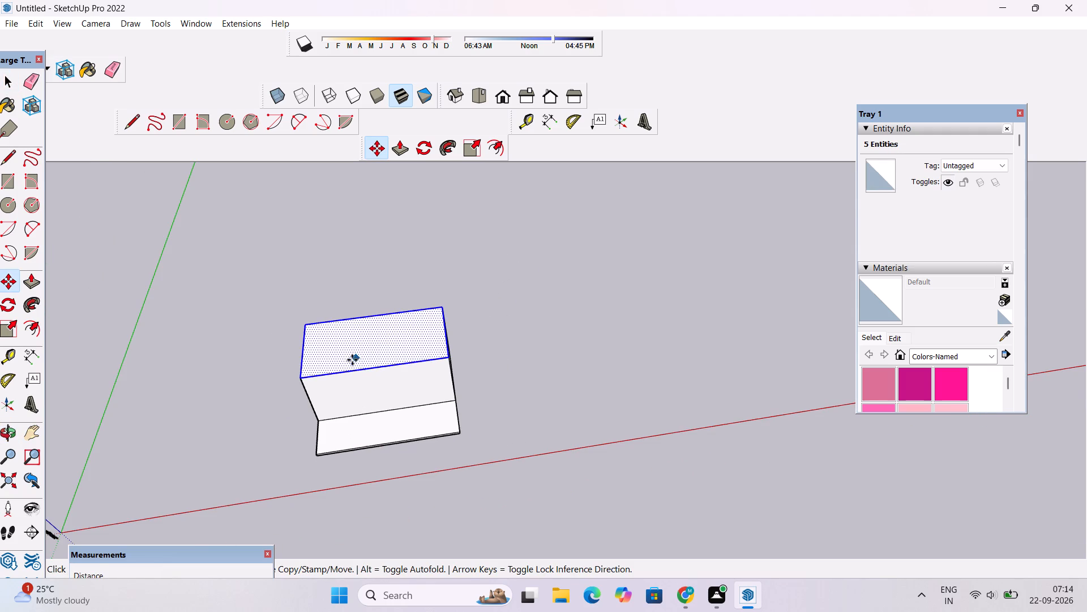
pyautogui.click(297, 379)
pyautogui.click(499, 345)
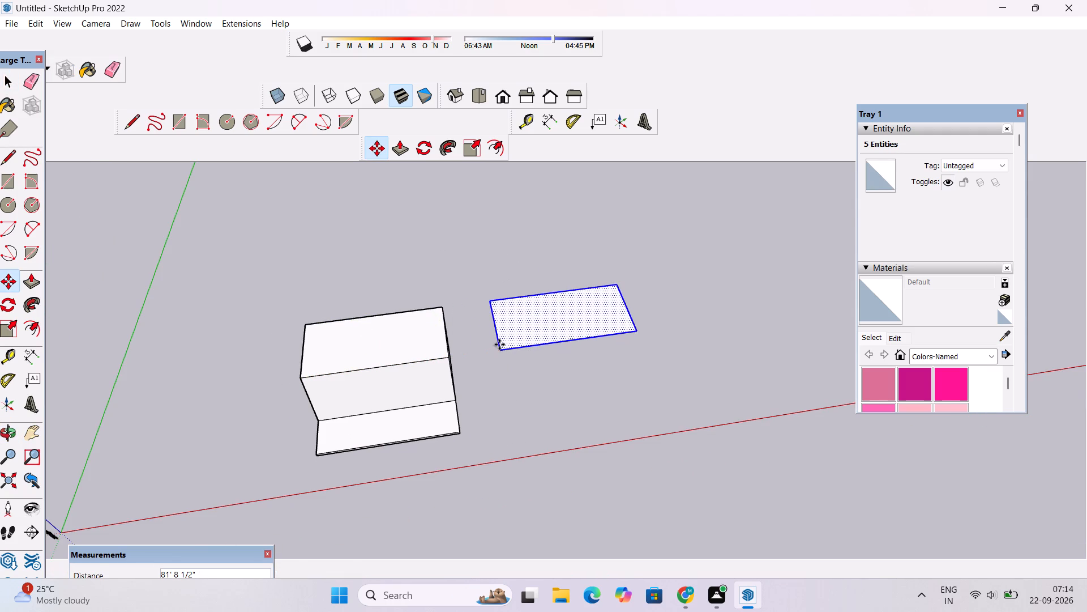
# Copy the front slab's top face with its edges, from its rear corner onto the front corner of the copied block-top face.
pyautogui.press('space')
pyautogui.doubleClick(424, 420)
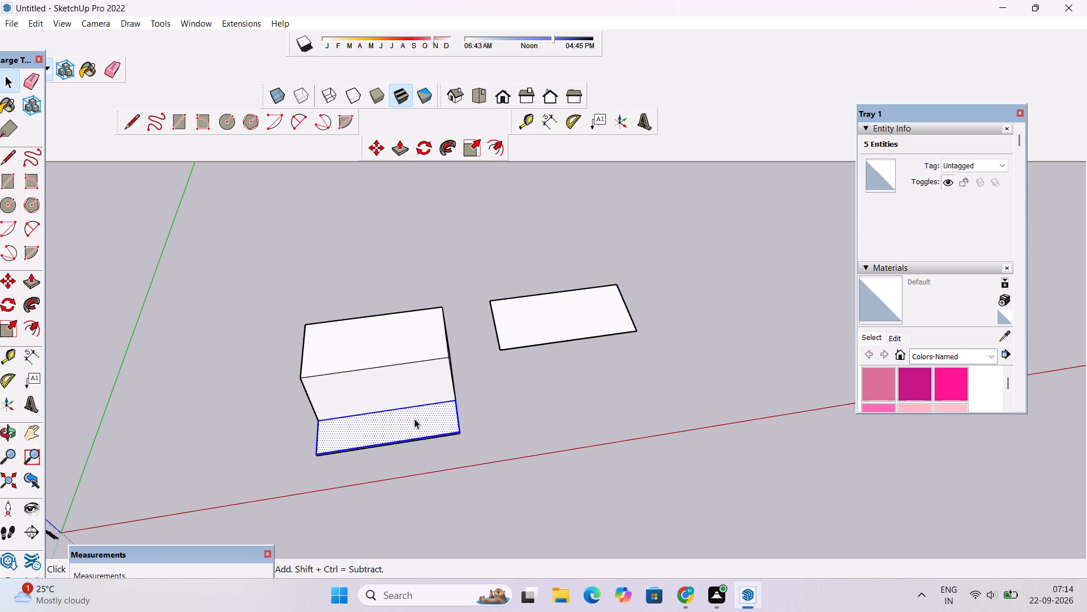
pyautogui.press('m')
pyautogui.scroll(4, 322, 445)
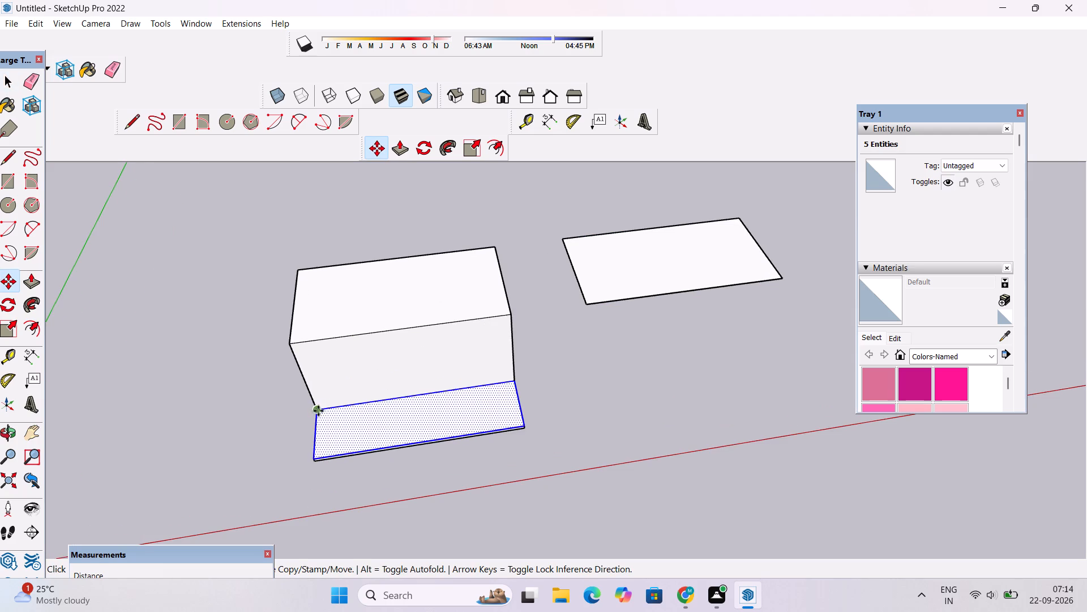
pyautogui.click(315, 410)
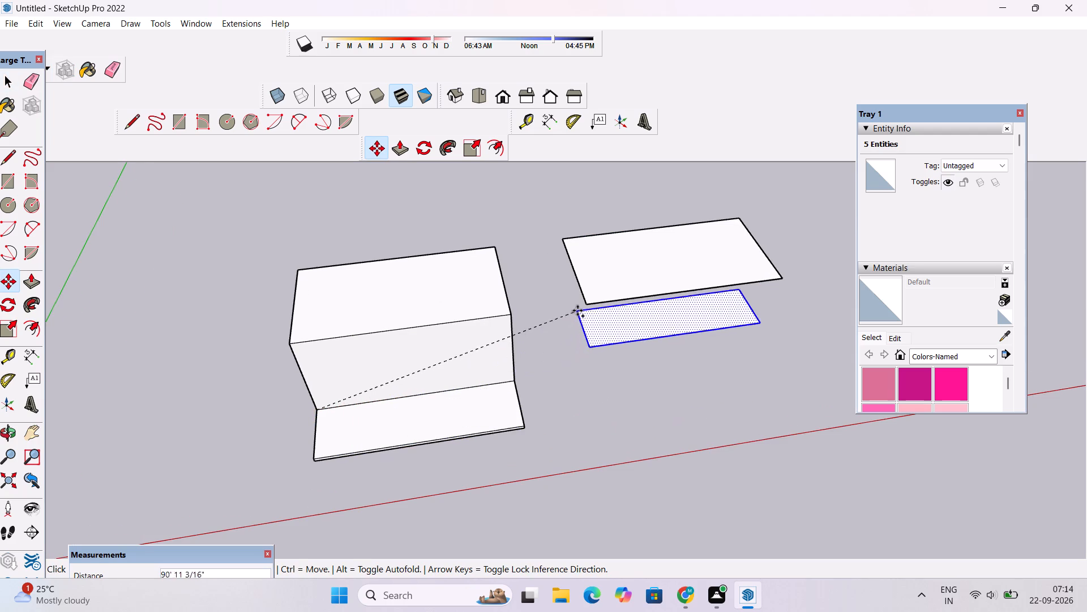
pyautogui.click(587, 305)
pyautogui.scroll(-11, 492, 305)
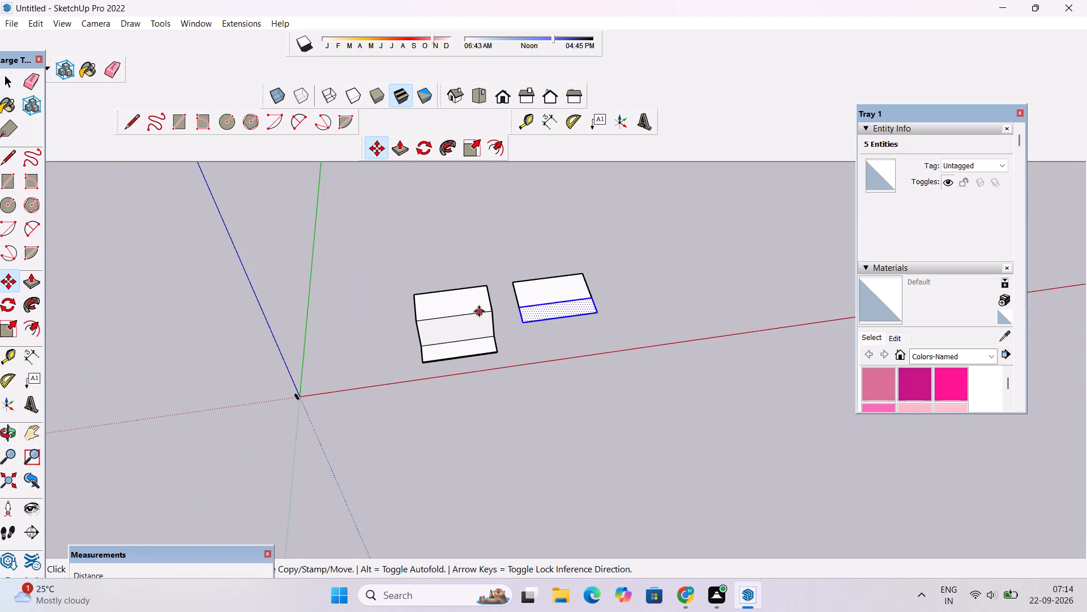
# Erase the edge shared by the two copied faces so they form a single rectangle.
pyautogui.press('o')
pyautogui.scroll(-3, 516, 345)
pyautogui.keyDown('shift'); pyautogui.moveTo(516, 346); pyautogui.dragTo(436, 384); pyautogui.keyUp('shift')
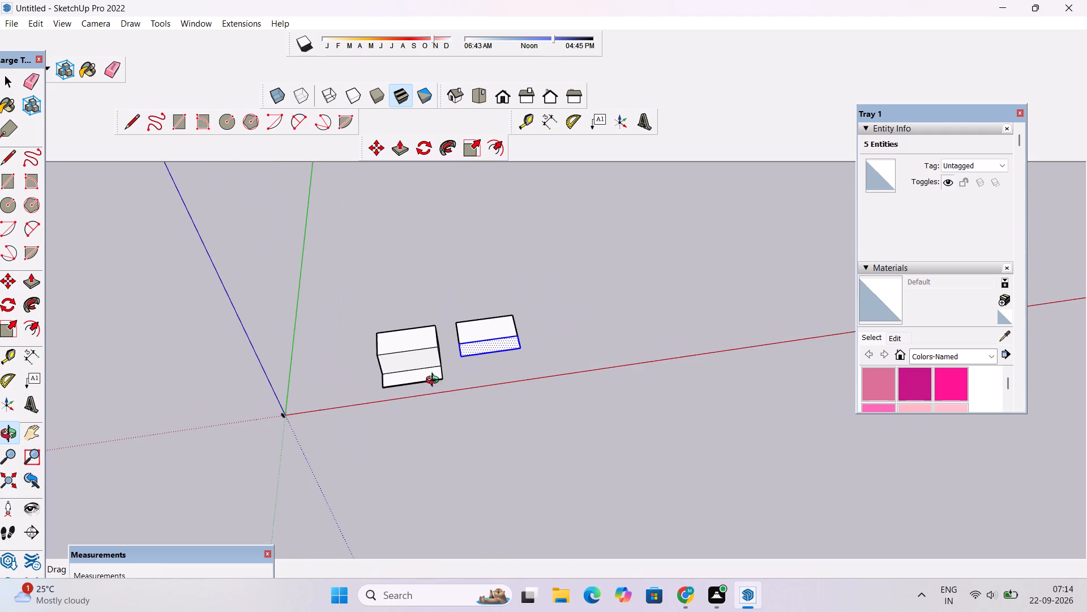
pyautogui.scroll(6, 460, 355)
pyautogui.moveTo(596, 335); pyautogui.dragTo(541, 515)
pyautogui.scroll(3, 503, 356)
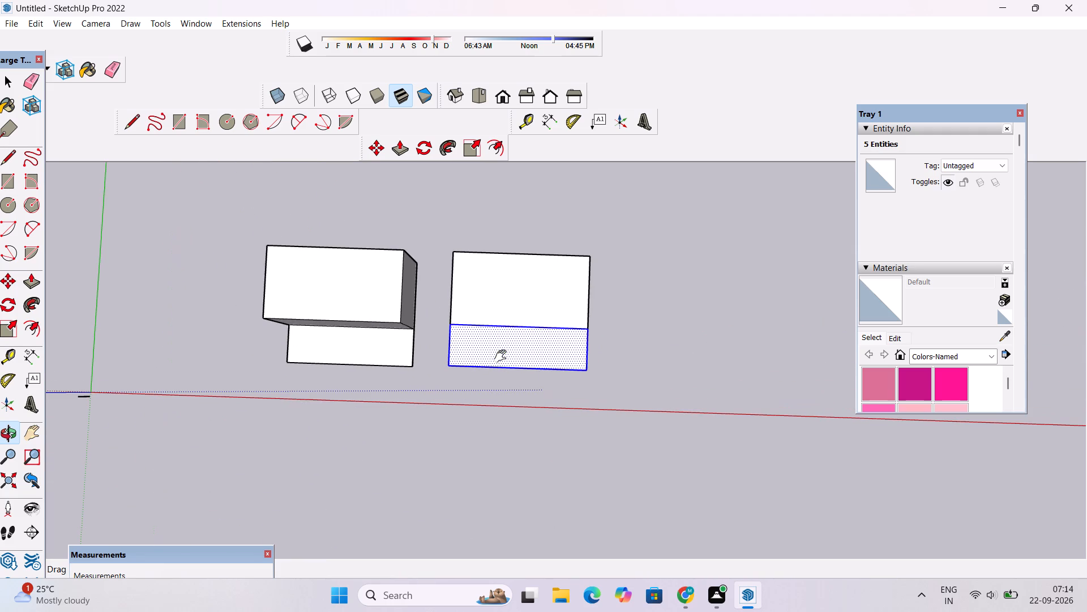
pyautogui.keyDown('shift'); pyautogui.click(503, 356); pyautogui.keyUp('shift')
pyautogui.scroll(5, 508, 328)
pyautogui.write('ve')
pyautogui.moveTo(509, 314); pyautogui.dragTo(513, 321)
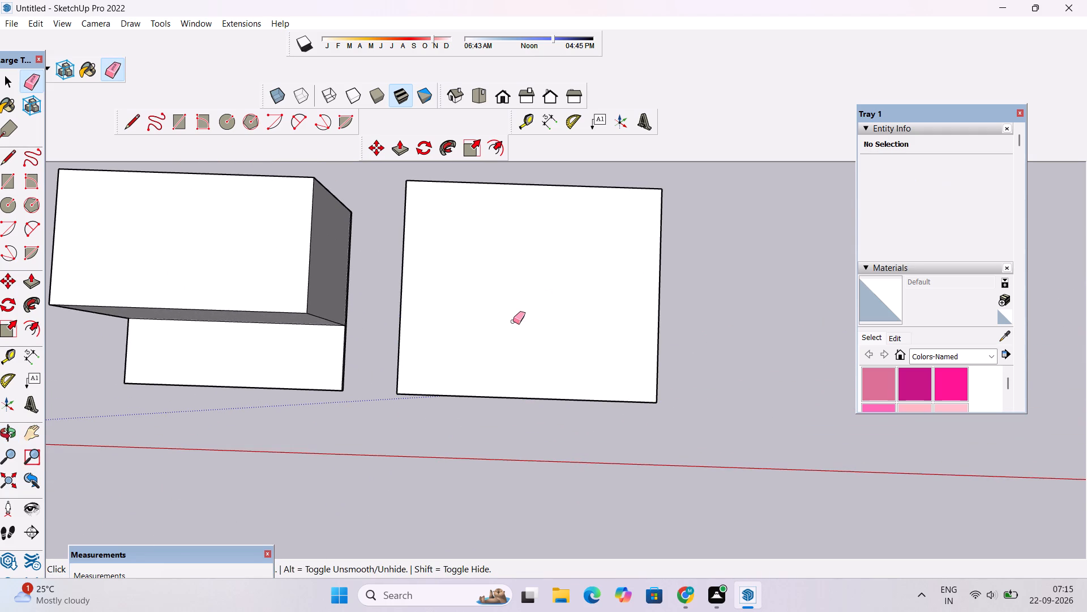
# Examine the single rectangle beside the house block from low and high angles.
pyautogui.press('o')
pyautogui.moveTo(558, 475); pyautogui.dragTo(558, 303)
pyautogui.scroll(-6, 554, 312)
pyautogui.moveTo(530, 373); pyautogui.dragTo(563, 163)
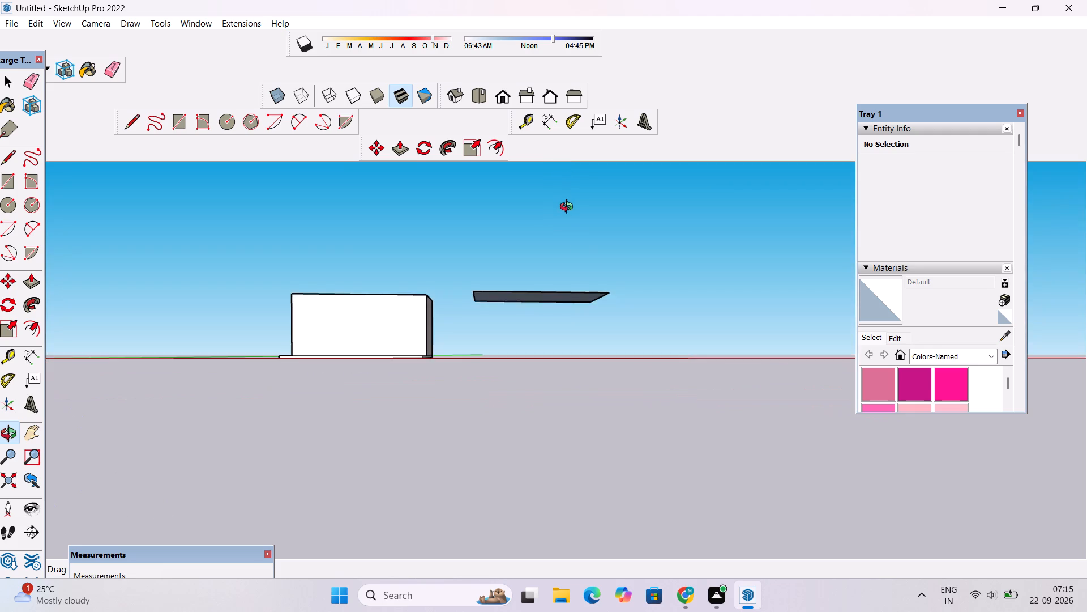
pyautogui.moveTo(579, 244); pyautogui.dragTo(603, 367)
pyautogui.scroll(-2, 546, 330)
pyautogui.moveTo(544, 324); pyautogui.dragTo(542, 388)
pyautogui.scroll(-3, 530, 351)
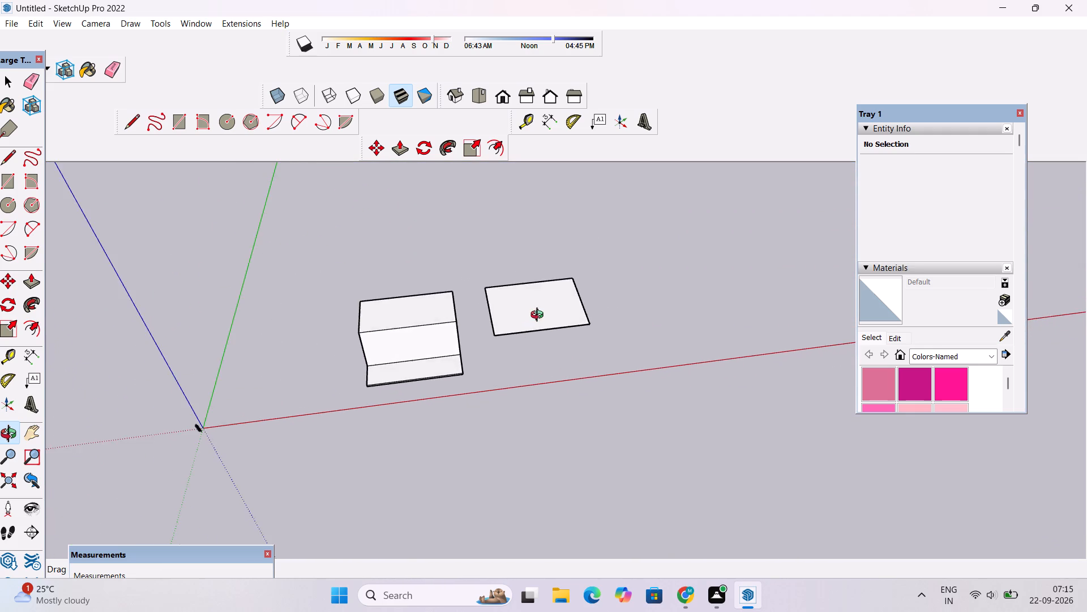
pyautogui.moveTo(540, 316); pyautogui.dragTo(538, 421)
pyautogui.scroll(4, 503, 328)
pyautogui.keyDown('shift'); pyautogui.moveTo(503, 328); pyautogui.dragTo(526, 347); pyautogui.keyUp('shift')
pyautogui.keyDown('shift'); pyautogui.moveTo(526, 347); pyautogui.dragTo(528, 328); pyautogui.keyUp('shift')
pyautogui.keyDown('shift'); pyautogui.moveTo(528, 328); pyautogui.dragTo(541, 335); pyautogui.keyUp('shift')
# Push/Pull the copied rectangle up by 1' to form a thin roof slab.
pyautogui.press('v')
pyautogui.press('space')
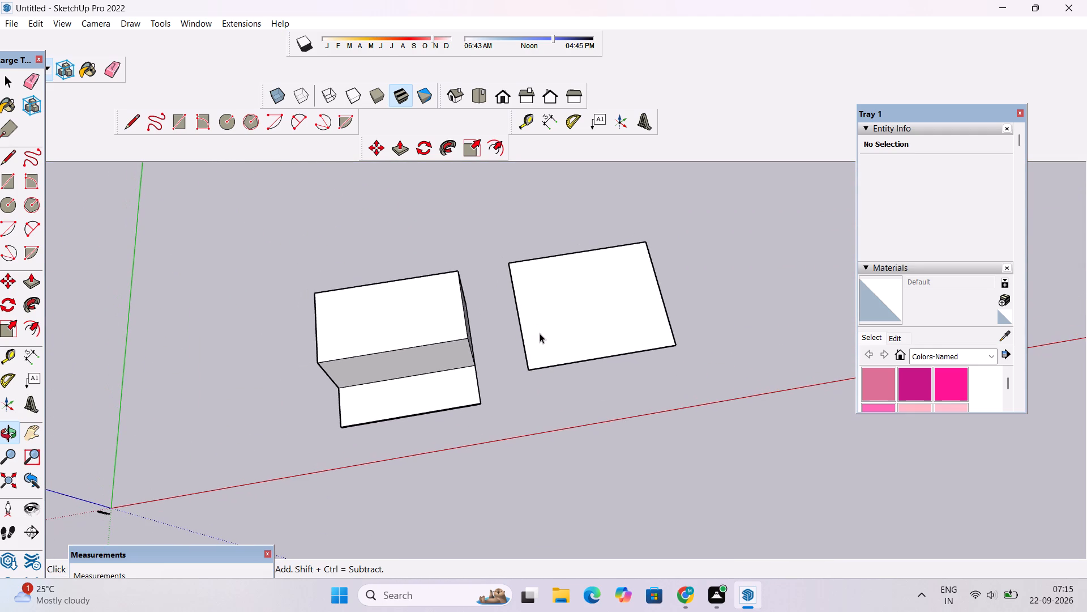
pyautogui.click(573, 324)
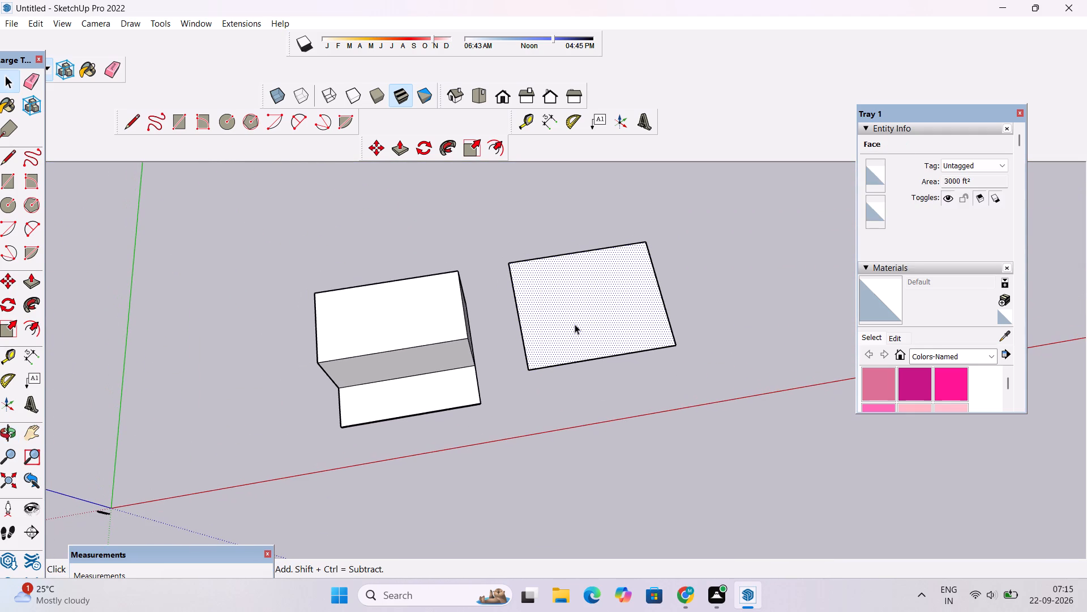
pyautogui.press('p')
pyautogui.click(576, 326)
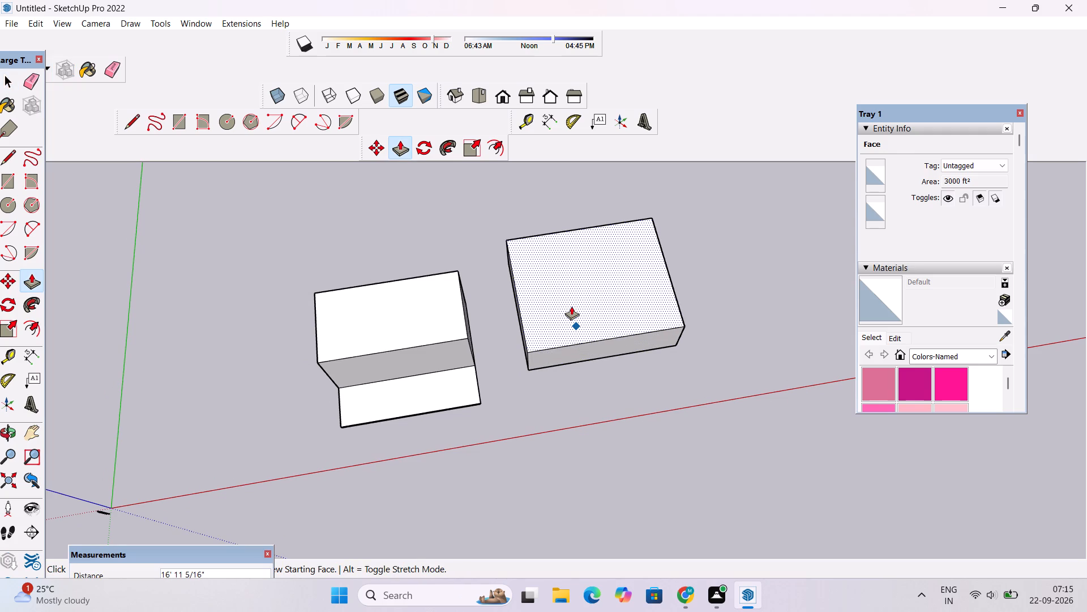
pyautogui.write("1'")
pyautogui.press('Return')
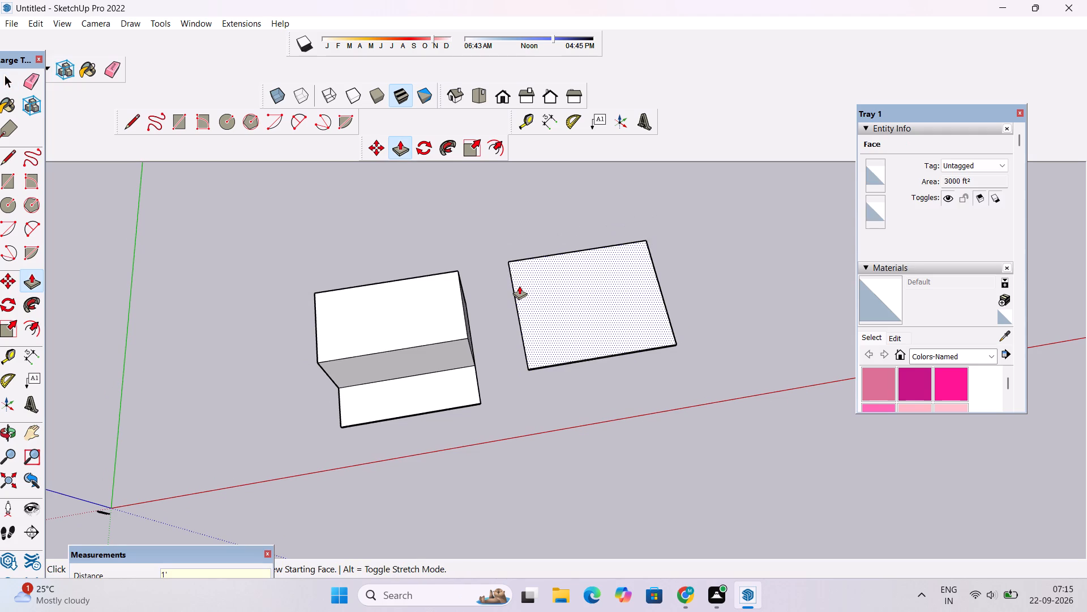
pyautogui.press('space')
# Examine the house block and the thin slab beside it from several angles and distances.
pyautogui.write('o')
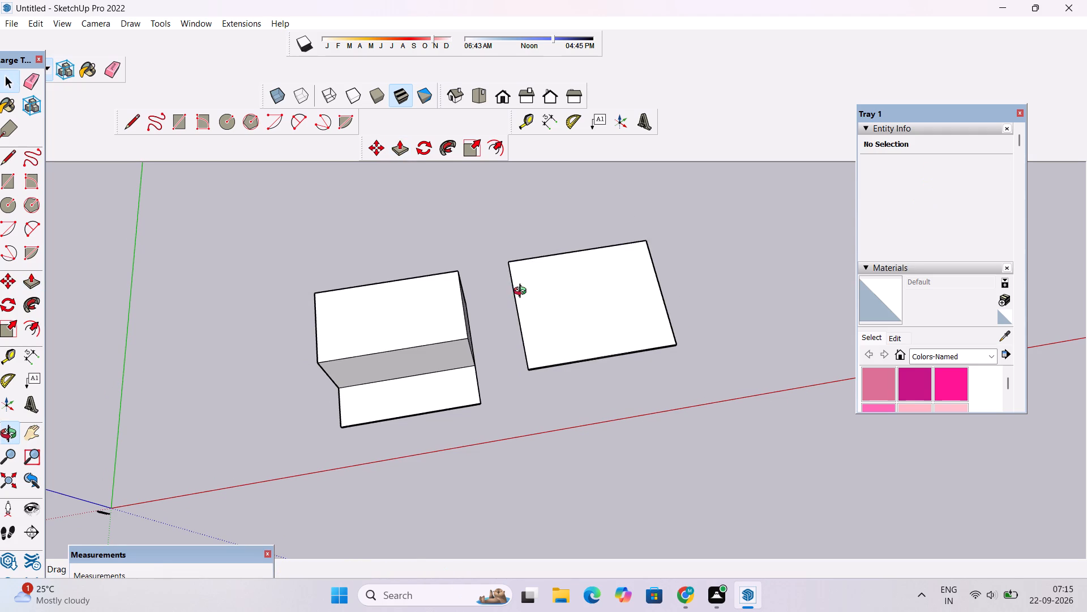
pyautogui.moveTo(530, 402); pyautogui.dragTo(478, 303)
pyautogui.scroll(-3, 476, 319)
pyautogui.scroll(5, 459, 345)
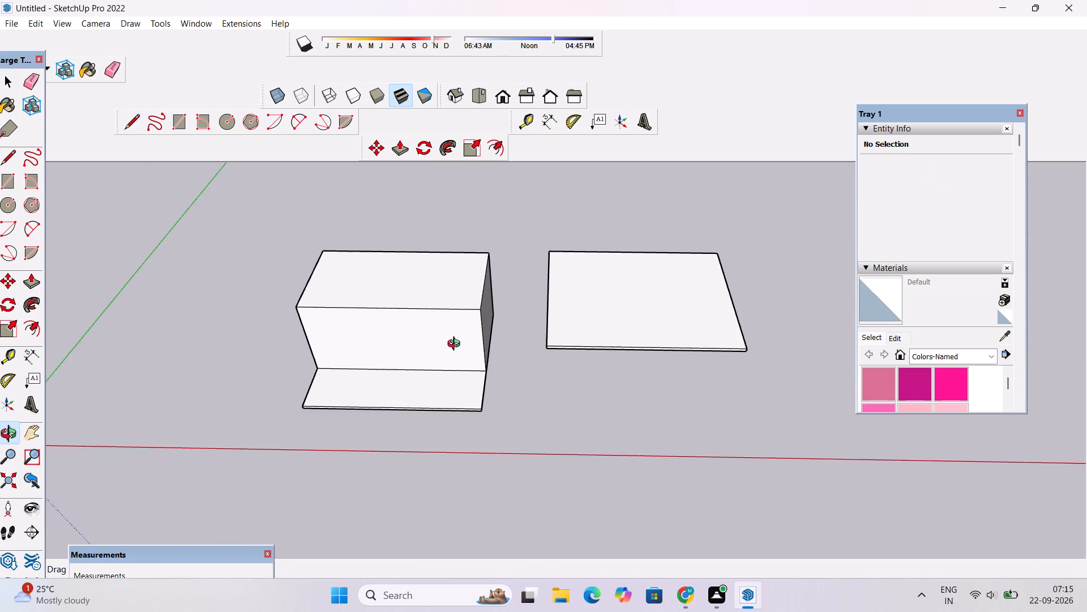
pyautogui.scroll(4, 456, 345)
pyautogui.scroll(-5, 452, 336)
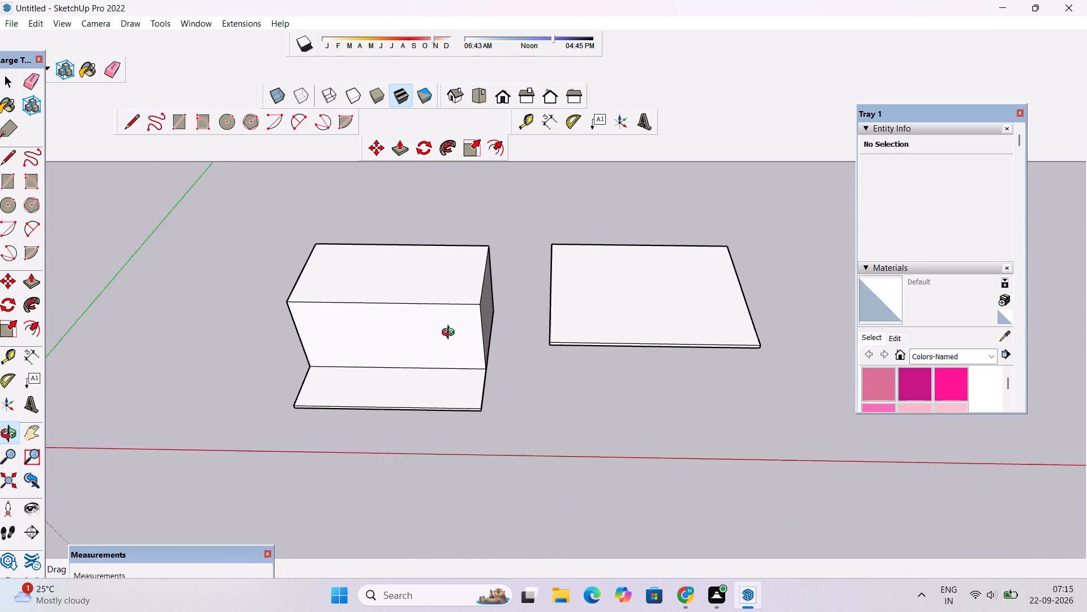
pyautogui.scroll(-1, 451, 334)
pyautogui.scroll(1, 451, 334)
pyautogui.scroll(-8, 451, 334)
pyautogui.scroll(12, 446, 330)
pyautogui.moveTo(302, 360); pyautogui.dragTo(644, 292)
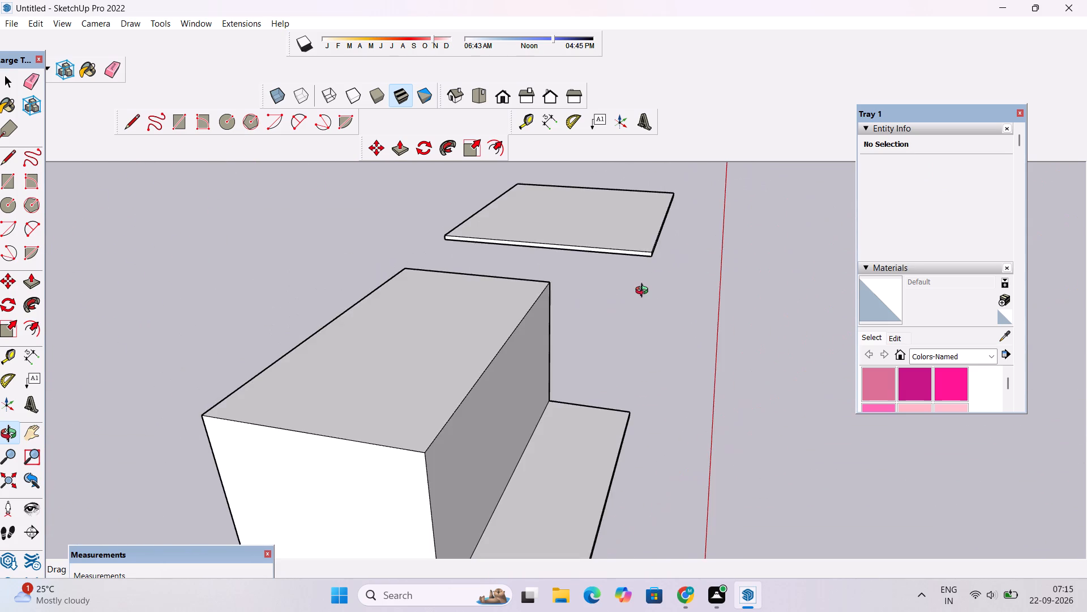
pyautogui.moveTo(644, 292); pyautogui.dragTo(482, 315)
pyautogui.scroll(-2, 467, 306)
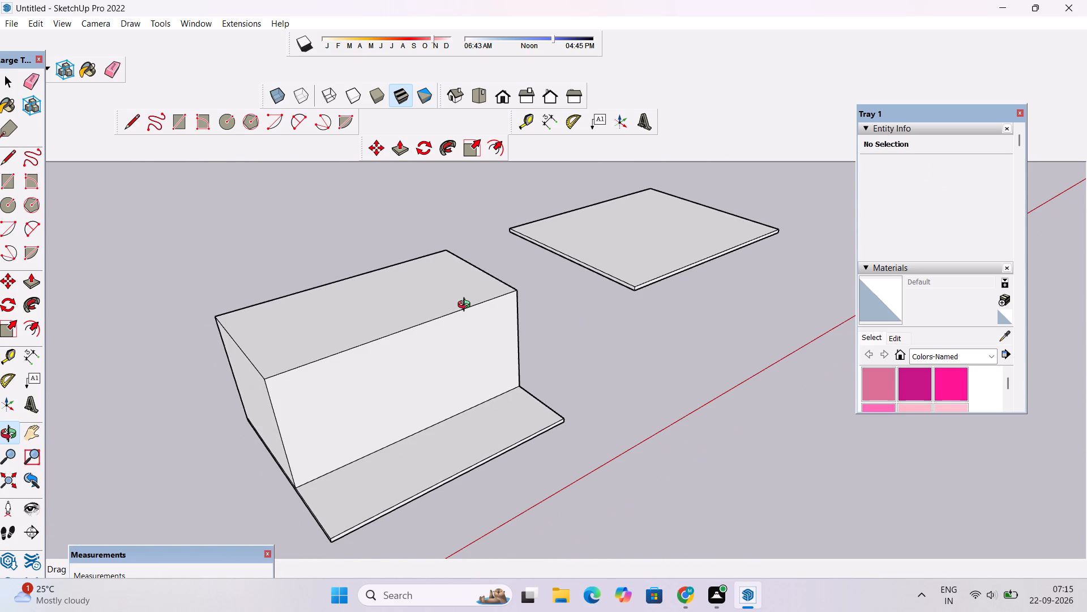
pyautogui.keyDown('shift'); pyautogui.moveTo(467, 305); pyautogui.dragTo(489, 288); pyautogui.keyUp('shift')
pyautogui.scroll(-1, 489, 288)
pyautogui.scroll(2, 489, 288)
pyautogui.keyDown('shift'); pyautogui.moveTo(492, 279); pyautogui.dragTo(498, 270); pyautogui.keyUp('shift')
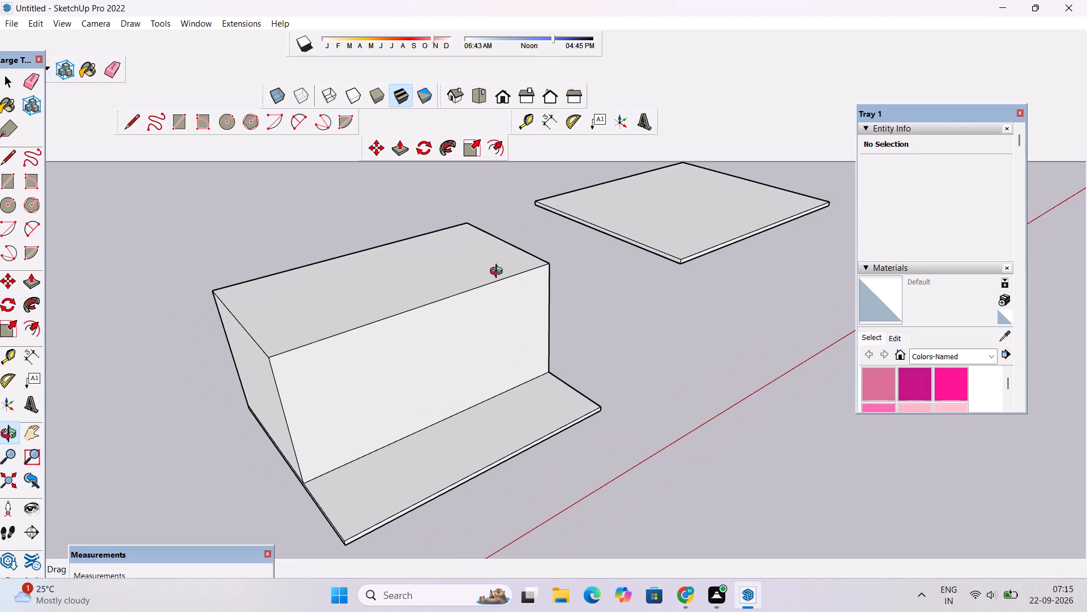
pyautogui.keyDown('shift'); pyautogui.moveTo(499, 280); pyautogui.dragTo(498, 290); pyautogui.keyUp('shift')
pyautogui.keyDown('shift'); pyautogui.scroll(-6, 536, 240); pyautogui.keyUp('shift')
pyautogui.moveTo(557, 305); pyautogui.dragTo(501, 376)
pyautogui.keyDown('shift'); pyautogui.moveTo(520, 364); pyautogui.dragTo(448, 373); pyautogui.keyUp('shift')
# Make the whole thin slab beside the house block into a group.
pyautogui.press('space')
pyautogui.click(539, 245)
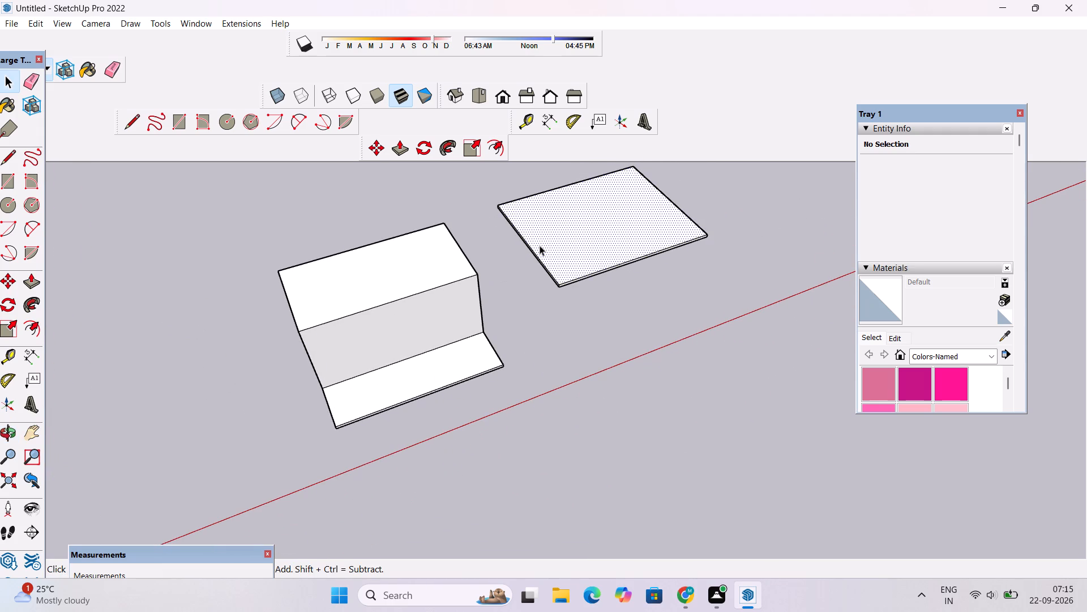
pyautogui.doubleClick(540, 245)
pyautogui.rightClick(540, 245)
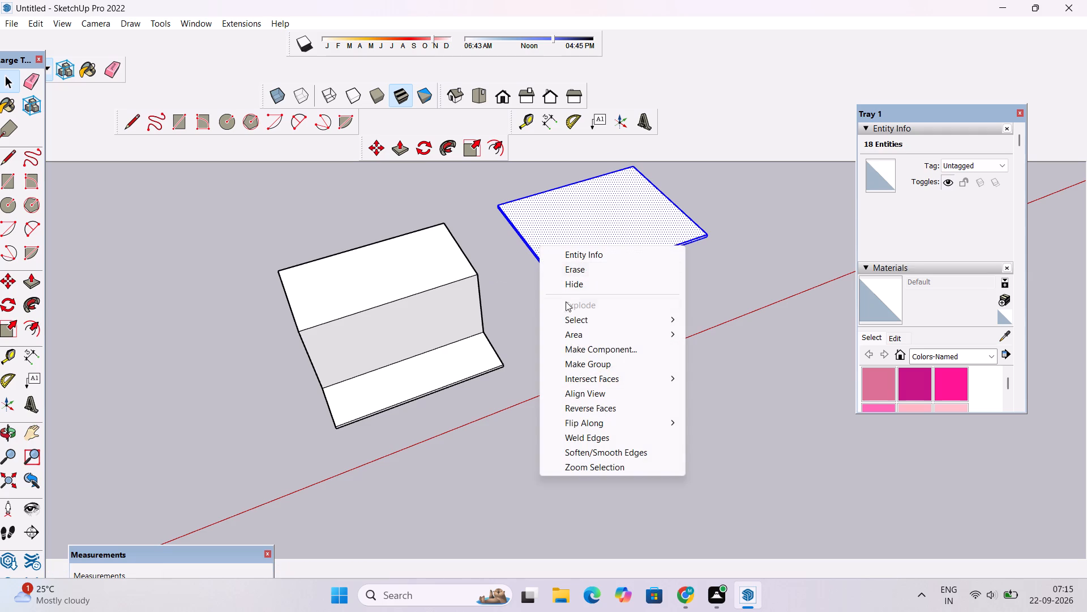
pyautogui.click(576, 365)
# Copy the slab group from its lower rear corner onto the house block's top rear corner, about 81' 8" away, overhanging the front slab.
pyautogui.press('m')
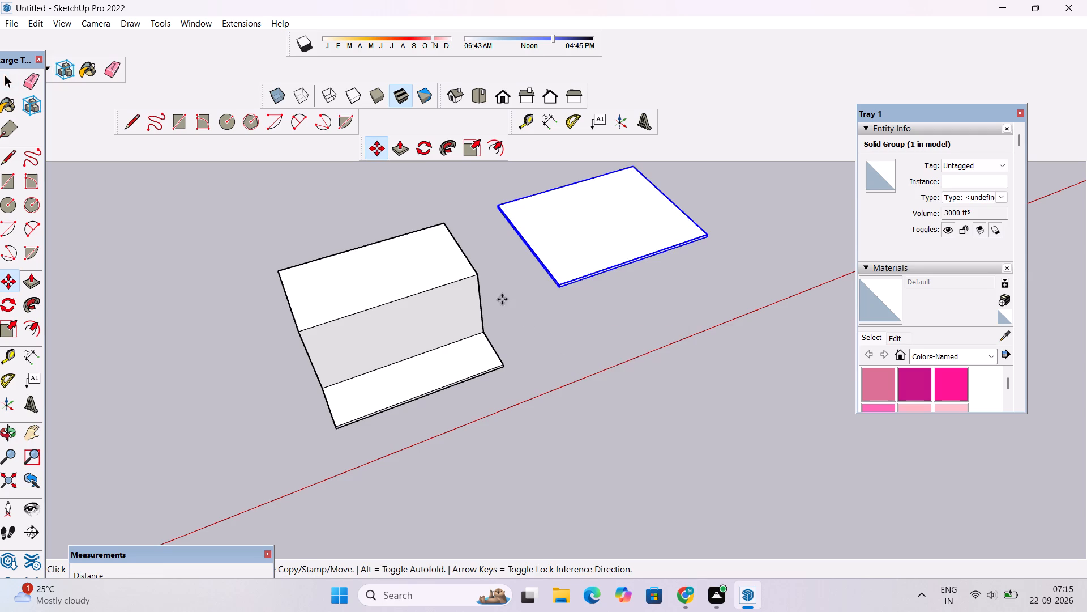
pyautogui.scroll(16, 494, 201)
pyautogui.scroll(9, 495, 209)
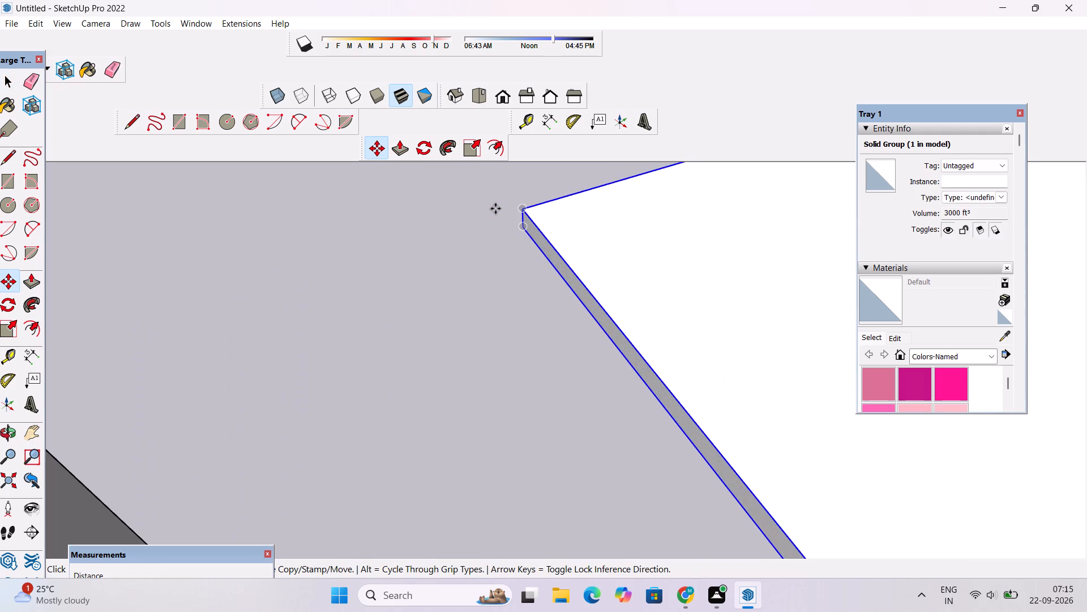
pyautogui.scroll(4, 495, 209)
pyautogui.click(542, 241)
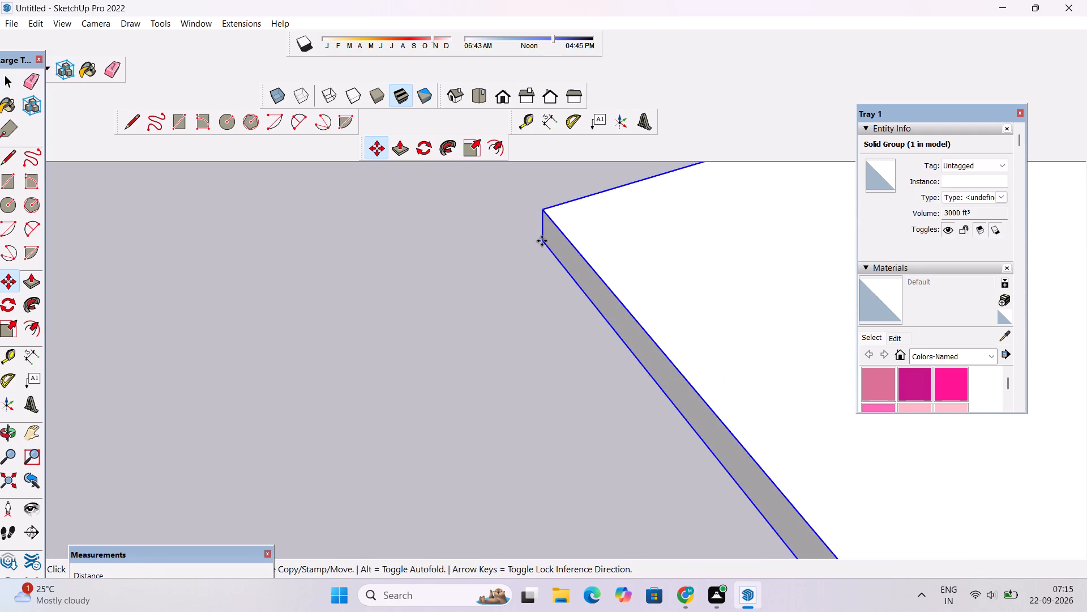
pyautogui.scroll(-20, 493, 246)
pyautogui.scroll(-1, 493, 246)
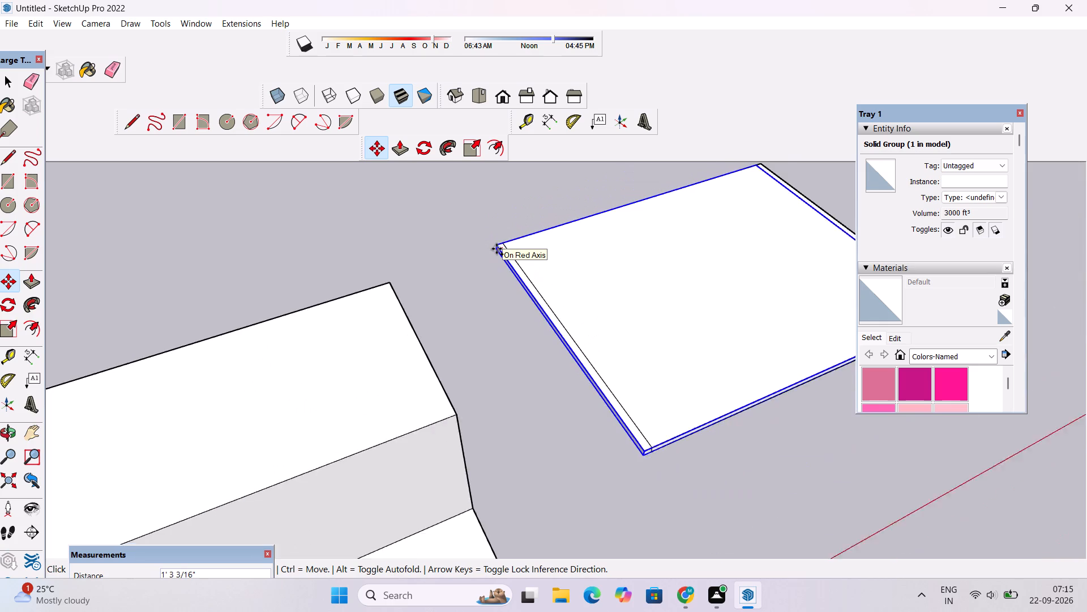
pyautogui.scroll(-9, 497, 249)
pyautogui.scroll(14, 291, 296)
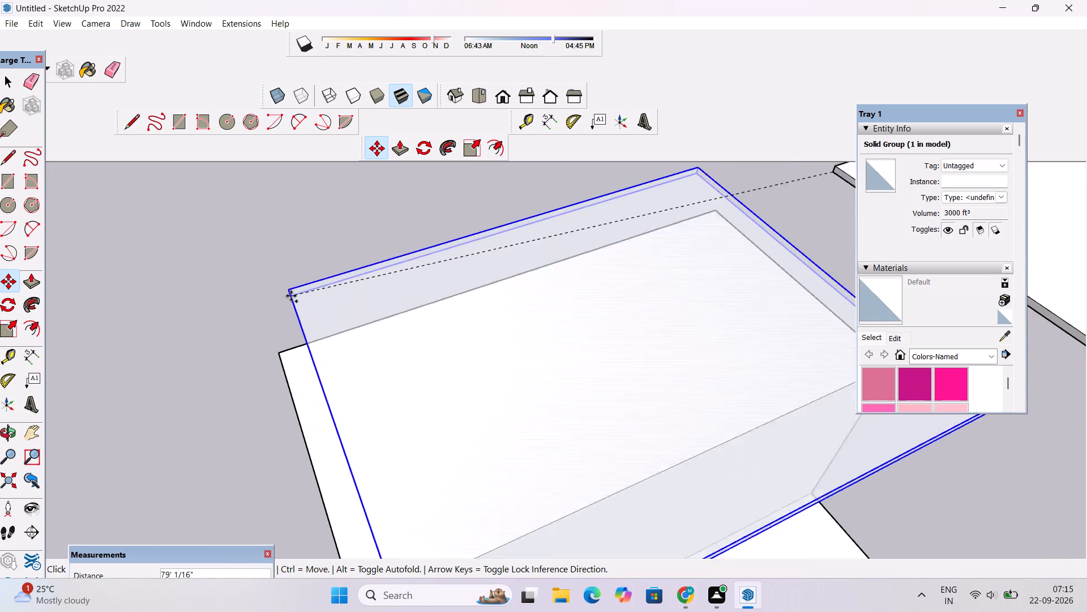
pyautogui.scroll(1, 291, 296)
pyautogui.scroll(11, 273, 350)
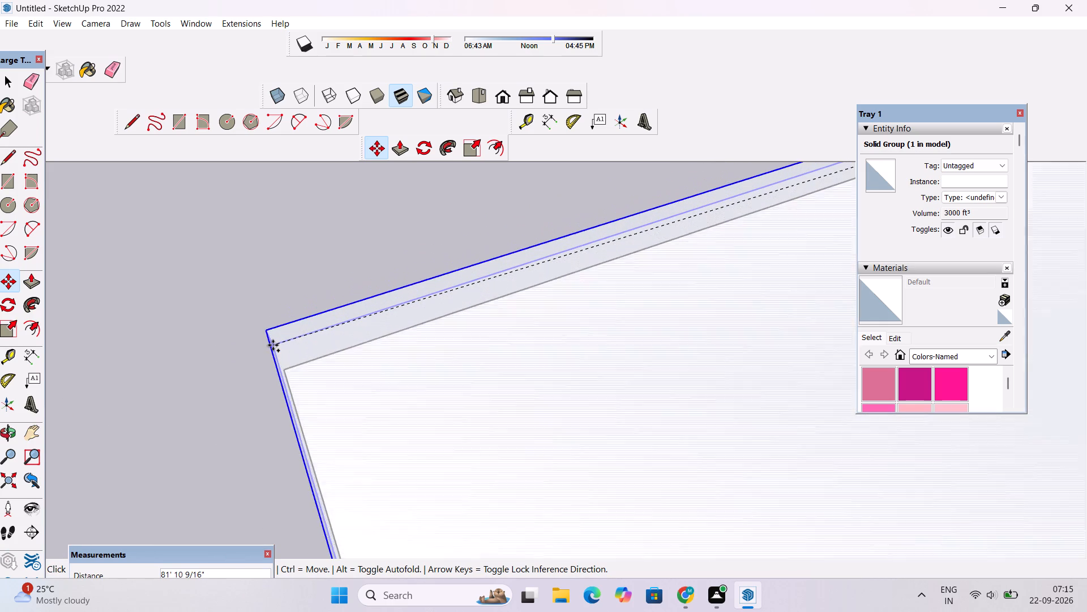
pyautogui.scroll(8, 273, 345)
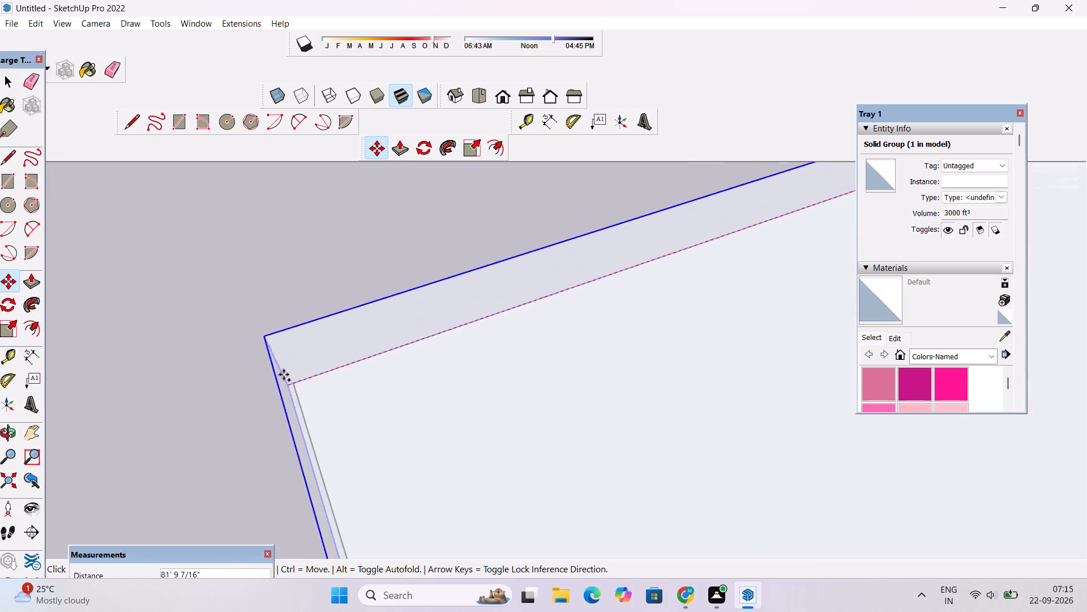
pyautogui.scroll(6, 284, 375)
pyautogui.scroll(-3, 303, 288)
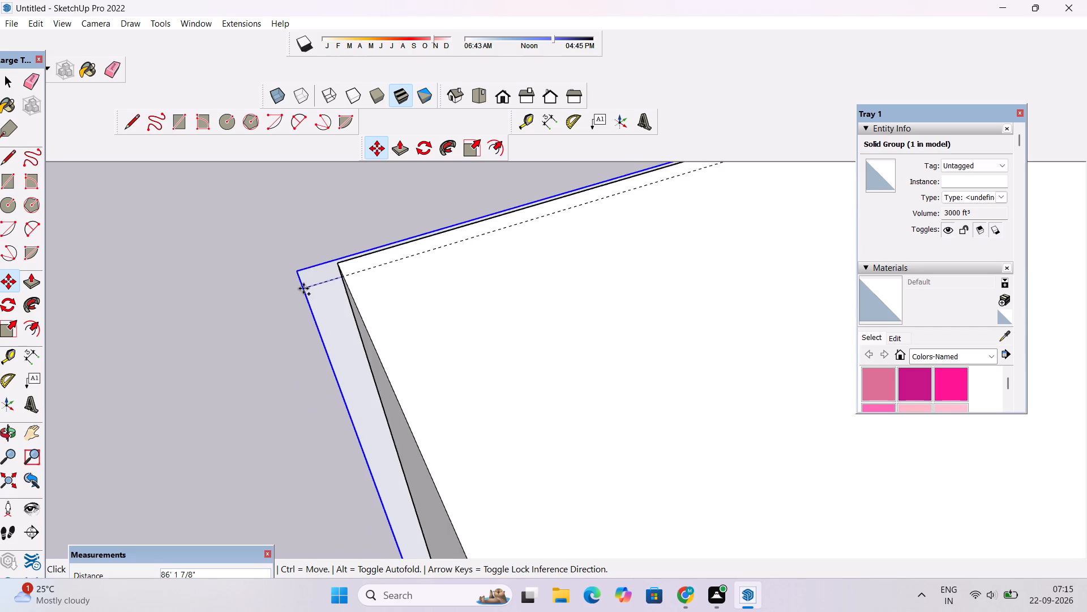
pyautogui.scroll(-7, 303, 288)
pyautogui.scroll(2, 309, 283)
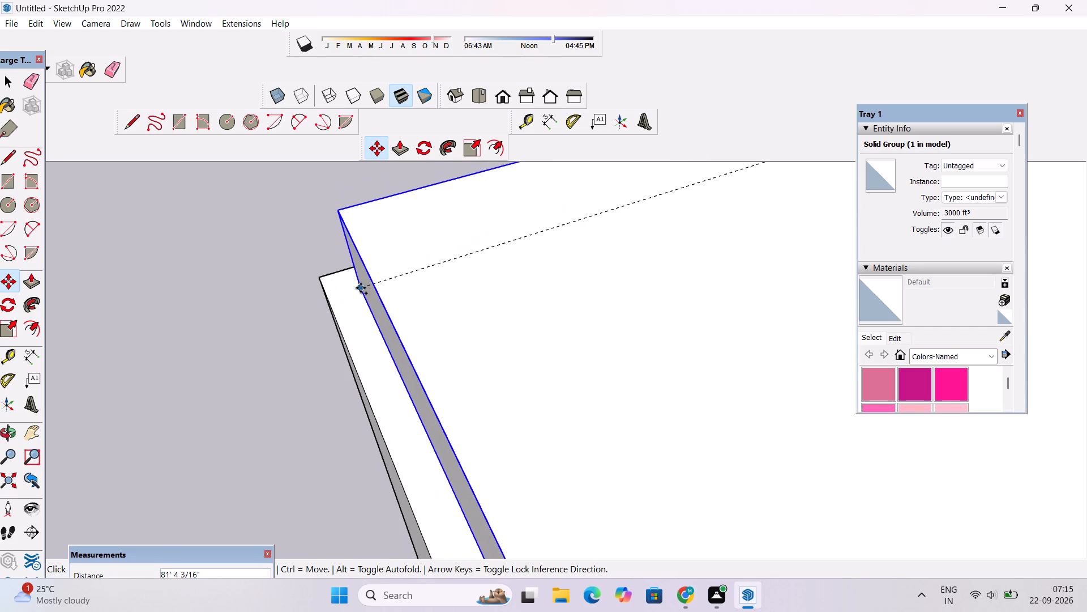
pyautogui.scroll(17, 334, 282)
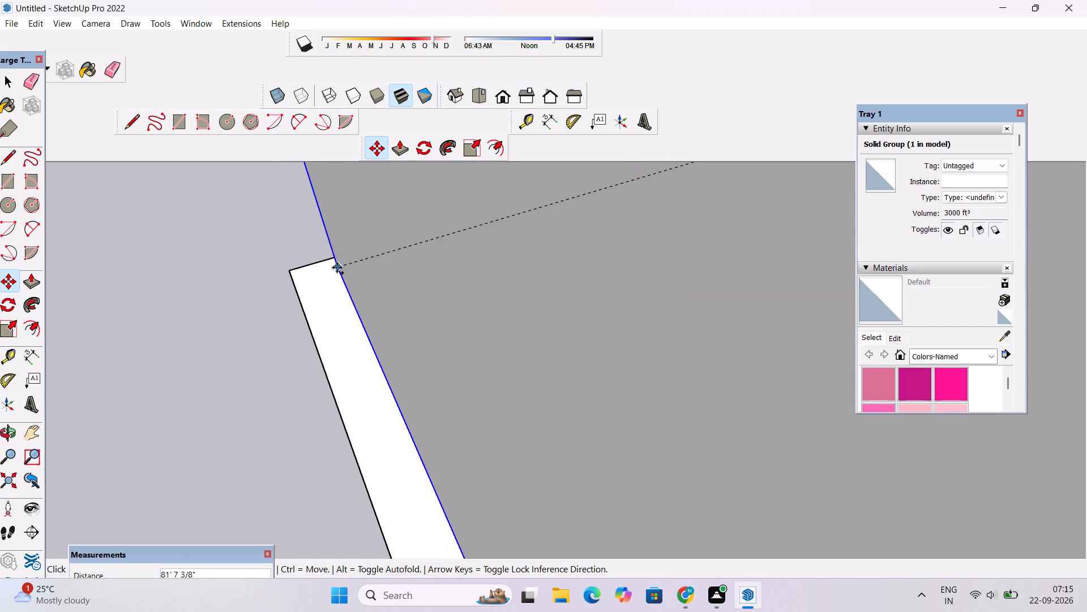
pyautogui.press('o')
pyautogui.moveTo(337, 267); pyautogui.dragTo(384, 253)
pyautogui.scroll(-10, 401, 247)
pyautogui.moveTo(372, 304); pyautogui.dragTo(423, 272)
pyautogui.keyDown('shift'); pyautogui.scroll(-5, 424, 268); pyautogui.keyUp('shift')
pyautogui.keyDown('shift'); pyautogui.moveTo(418, 252); pyautogui.dragTo(334, 297); pyautogui.keyUp('shift')
pyautogui.keyDown('shift'); pyautogui.scroll(-6, 332, 293); pyautogui.keyUp('shift')
pyautogui.moveTo(352, 299); pyautogui.dragTo(400, 300)
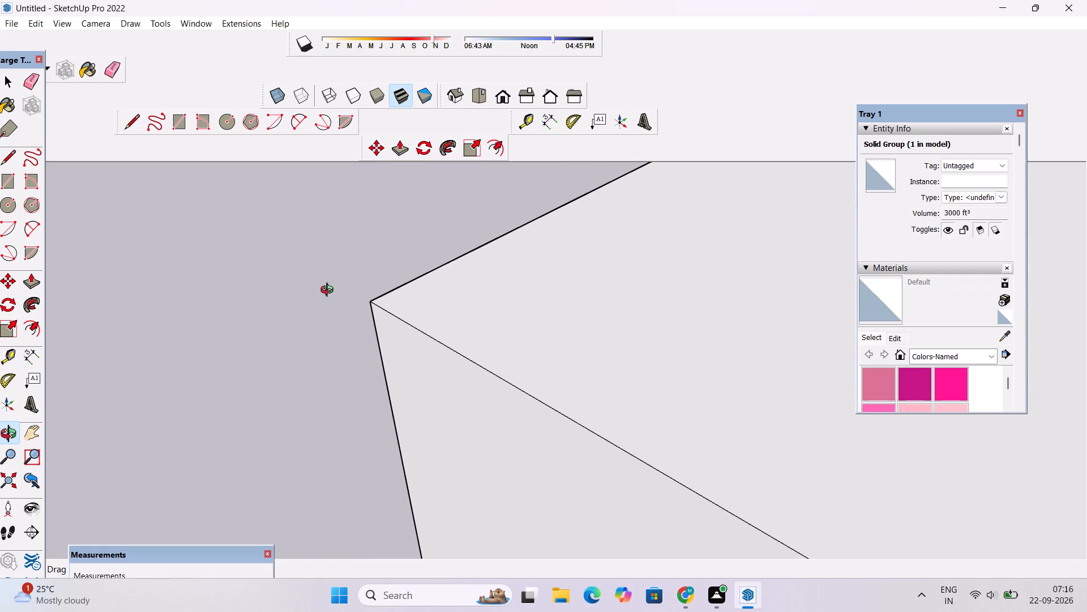
pyautogui.scroll(-5, 329, 291)
pyautogui.press('m')
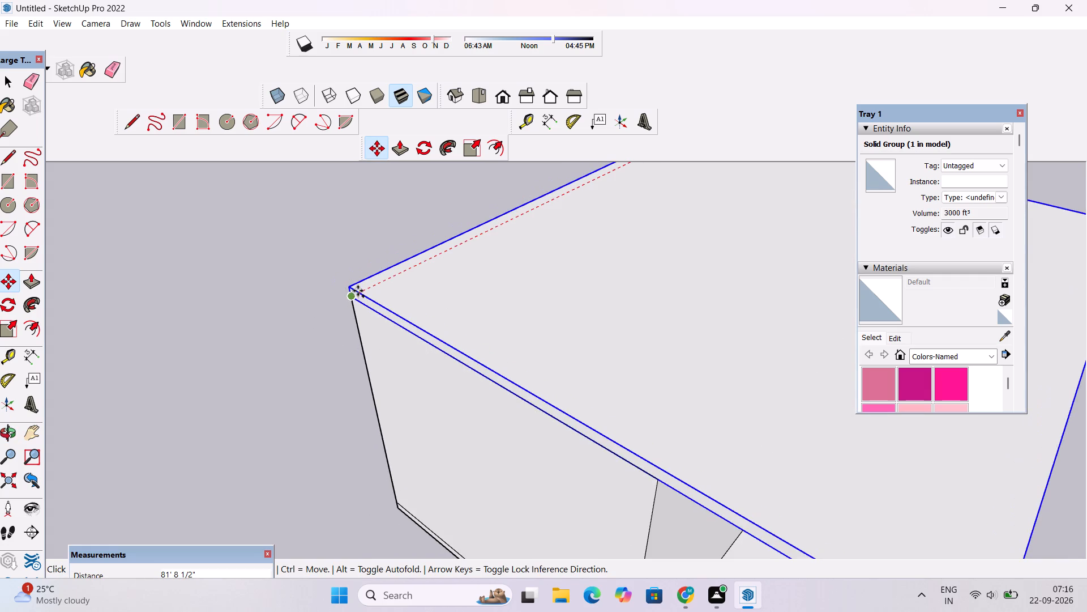
pyautogui.scroll(5, 354, 295)
pyautogui.click(354, 295)
pyautogui.press('o')
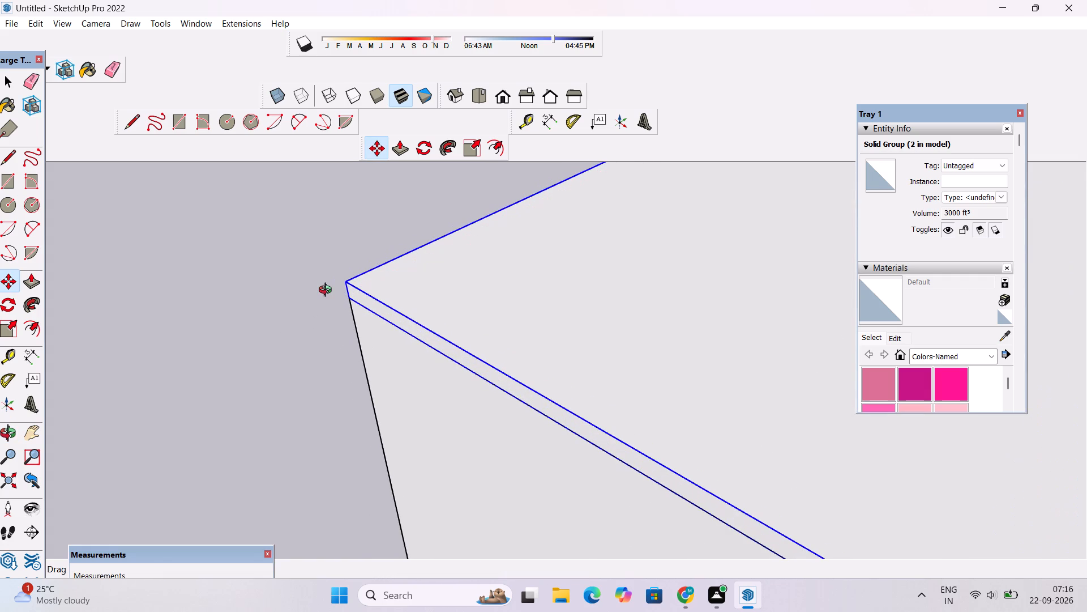
pyautogui.scroll(-5, 328, 291)
pyautogui.moveTo(420, 314); pyautogui.dragTo(344, 333)
pyautogui.scroll(-8, 197, 293)
pyautogui.moveTo(309, 354); pyautogui.dragTo(303, 346)
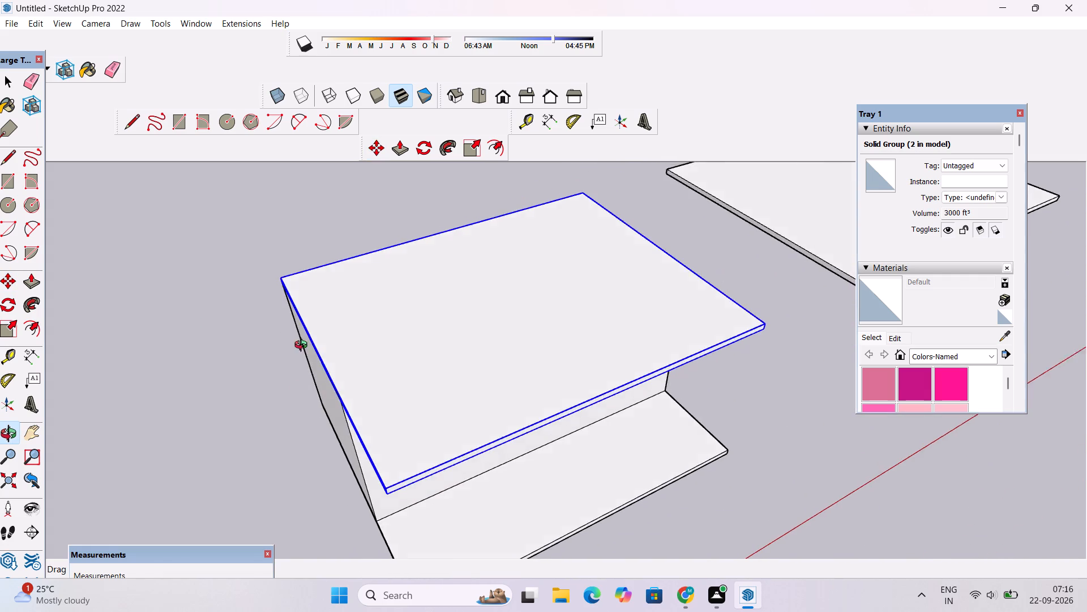
# Explode the 60' by 50' roof slab group on top of the house block into loose geometry.
pyautogui.moveTo(303, 346); pyautogui.dragTo(252, 237)
pyautogui.scroll(-4, 239, 346)
pyautogui.moveTo(490, 340); pyautogui.dragTo(420, 371)
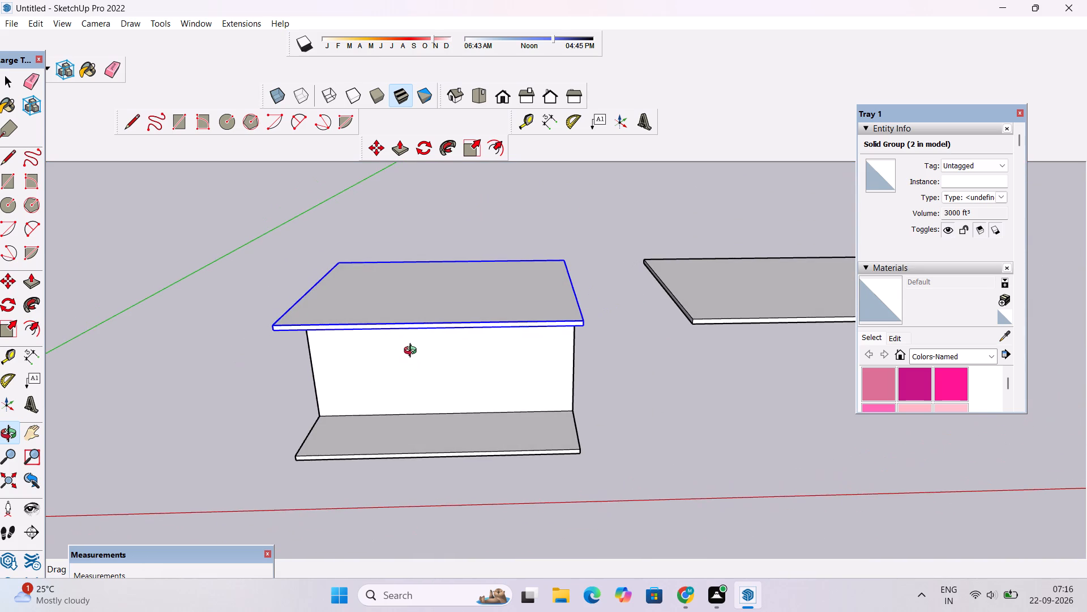
pyautogui.moveTo(416, 336); pyautogui.dragTo(436, 430)
pyautogui.moveTo(436, 430); pyautogui.dragTo(444, 400)
pyautogui.moveTo(483, 416); pyautogui.dragTo(442, 339)
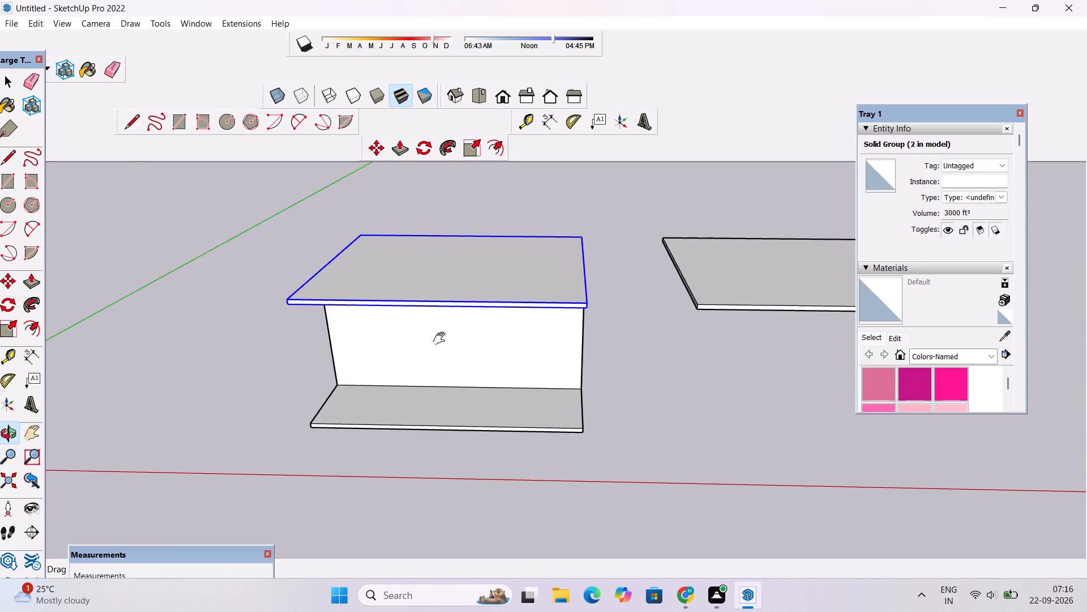
pyautogui.moveTo(442, 339); pyautogui.dragTo(432, 350)
pyautogui.press('space')
pyautogui.rightClick(433, 299)
pyautogui.click(485, 386)
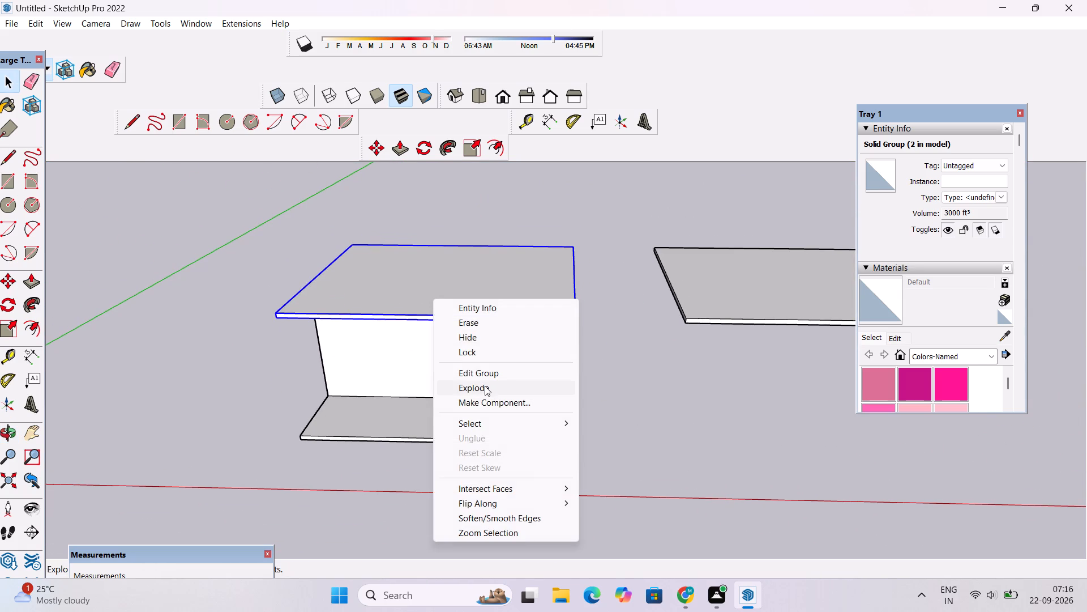
pyautogui.click(664, 386)
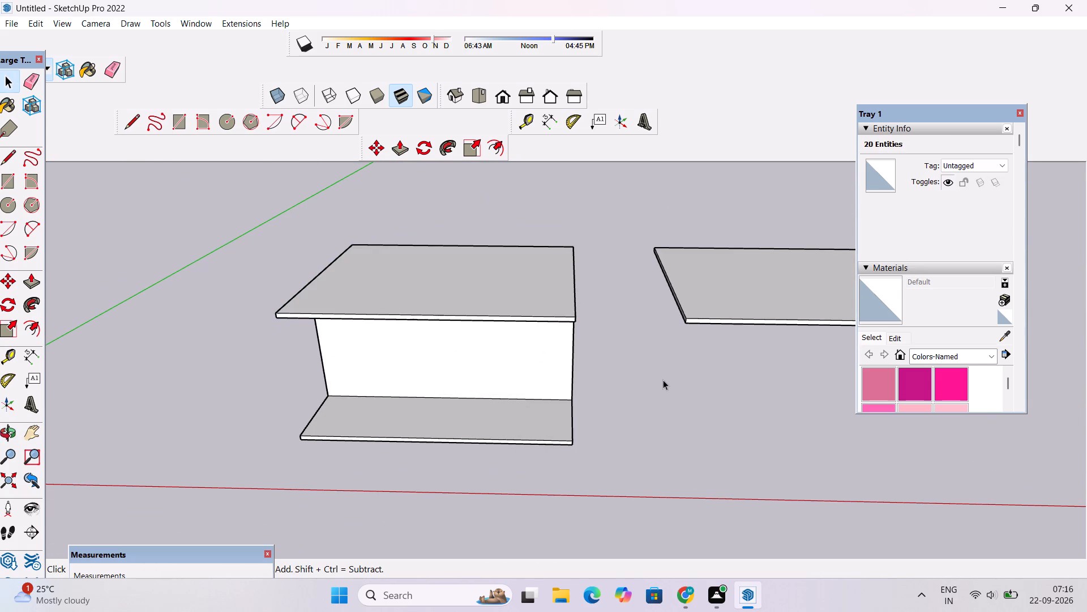
# Examine the house block with its roof slab and lower front slab from several angles and distances.
pyautogui.press('o')
pyautogui.moveTo(581, 394); pyautogui.dragTo(537, 401)
pyautogui.scroll(4, 511, 384)
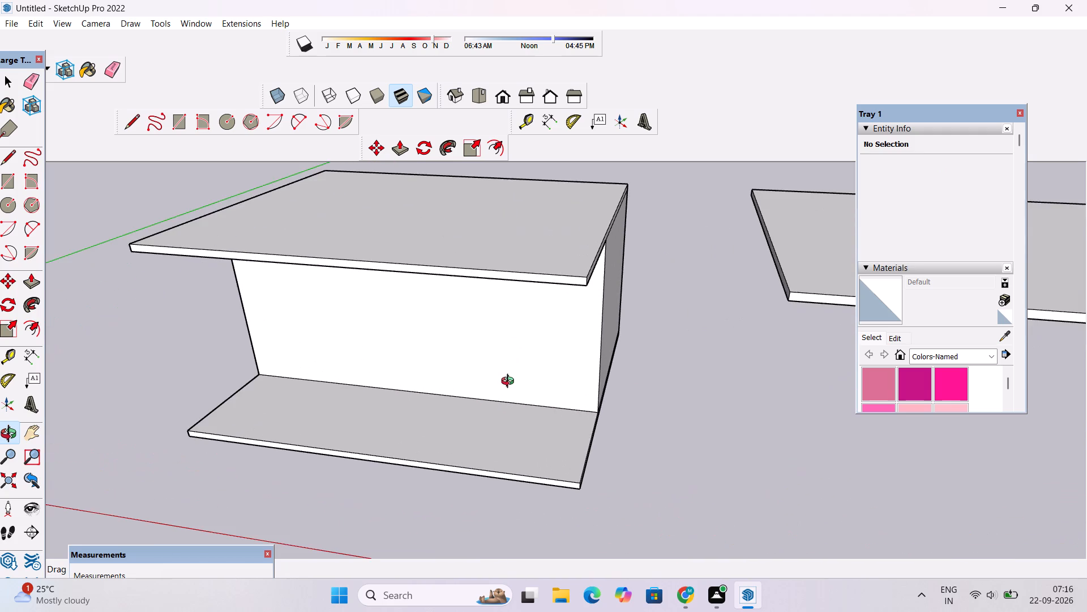
pyautogui.scroll(-2, 510, 382)
pyautogui.moveTo(510, 384); pyautogui.dragTo(512, 402)
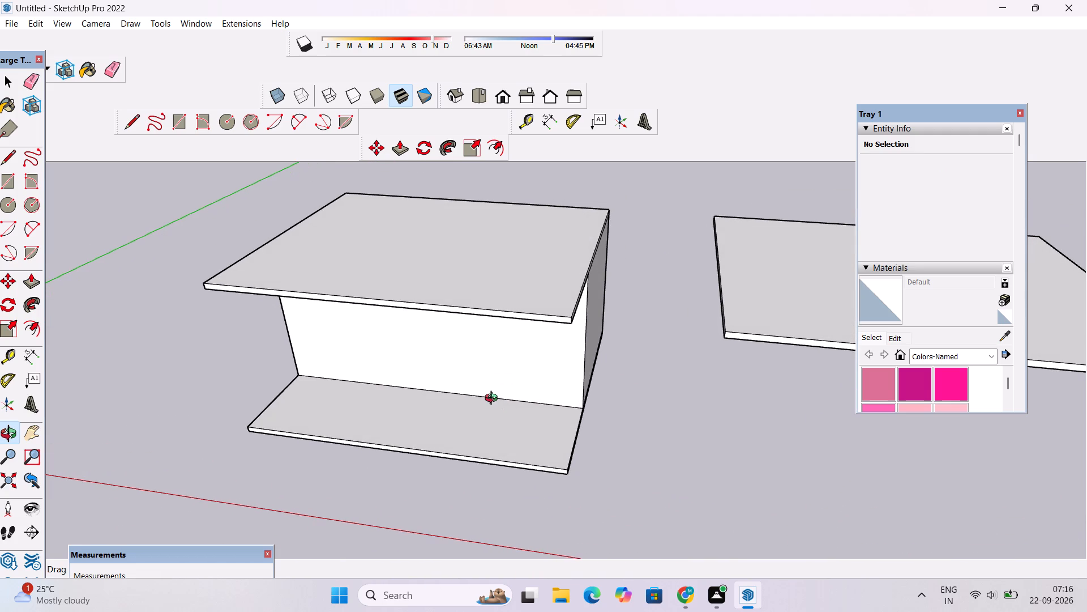
pyautogui.scroll(-2, 493, 393)
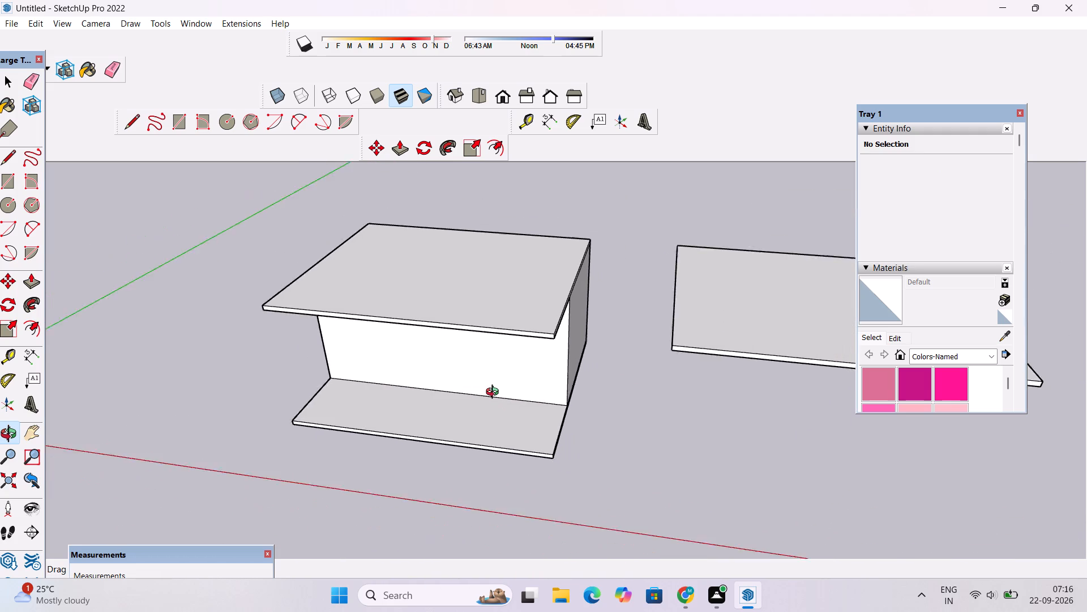
pyautogui.scroll(-5, 495, 393)
pyautogui.moveTo(473, 416); pyautogui.dragTo(551, 404)
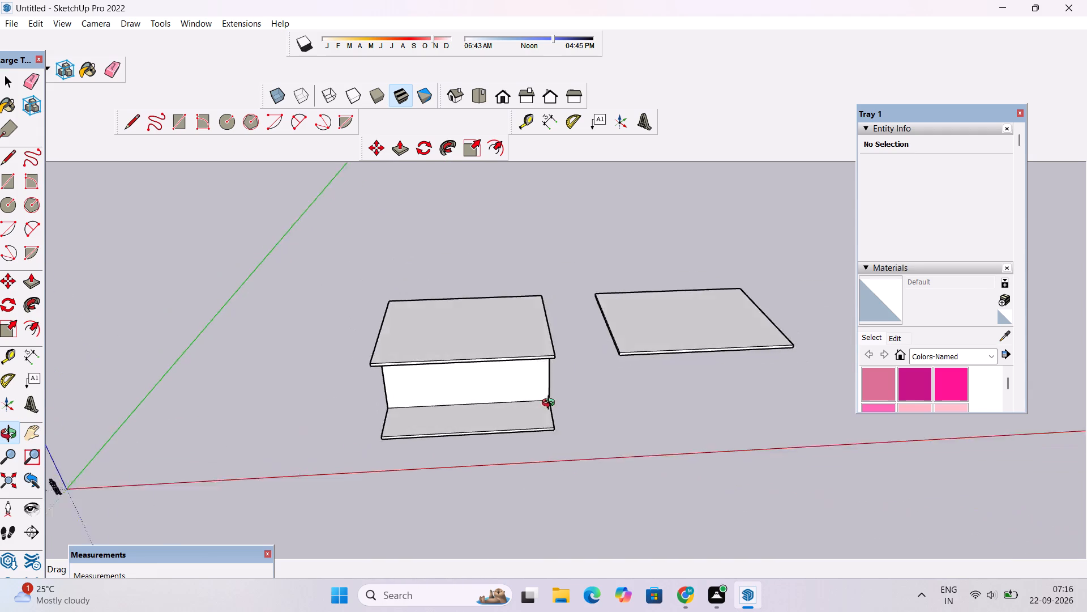
pyautogui.moveTo(551, 404); pyautogui.dragTo(538, 418)
pyautogui.keyDown('shift'); pyautogui.moveTo(413, 427); pyautogui.dragTo(477, 402); pyautogui.keyUp('shift')
pyautogui.moveTo(515, 400); pyautogui.dragTo(504, 410)
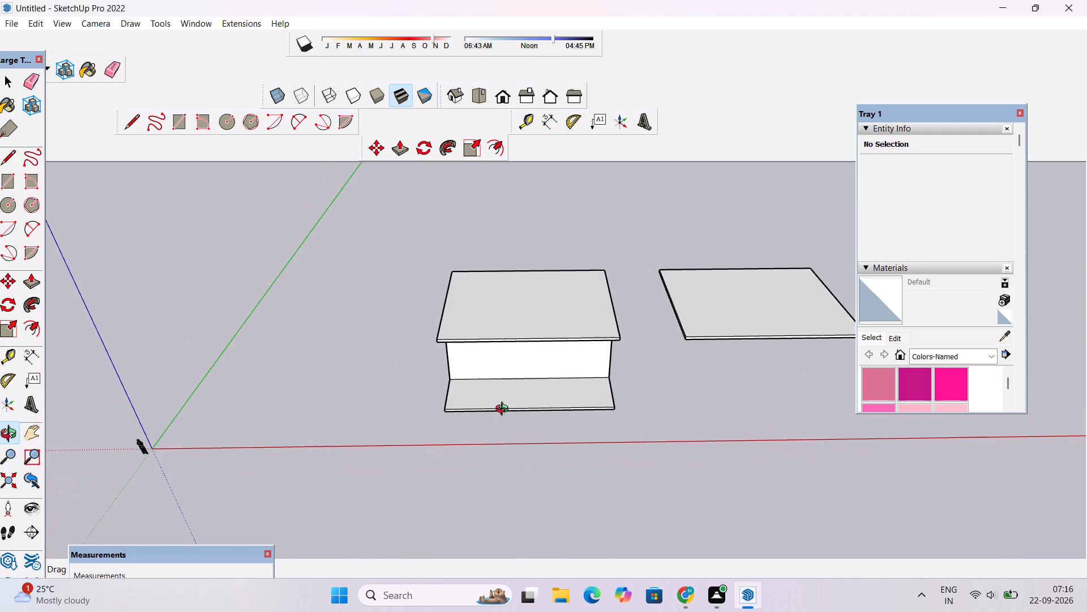
pyautogui.moveTo(504, 410); pyautogui.dragTo(504, 410)
pyautogui.scroll(3, 536, 381)
pyautogui.keyDown('shift'); pyautogui.moveTo(538, 379); pyautogui.dragTo(499, 386); pyautogui.keyUp('shift')
pyautogui.moveTo(498, 390); pyautogui.dragTo(498, 399)
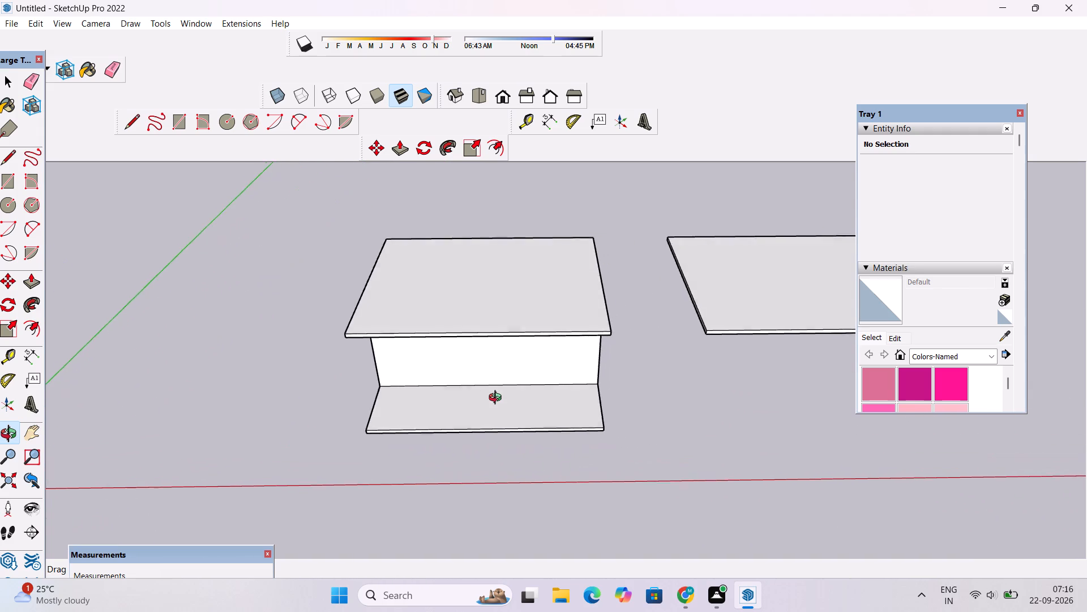
pyautogui.moveTo(498, 399); pyautogui.dragTo(557, 451)
pyautogui.keyDown('shift'); pyautogui.scroll(2, 538, 415); pyautogui.keyUp('shift')
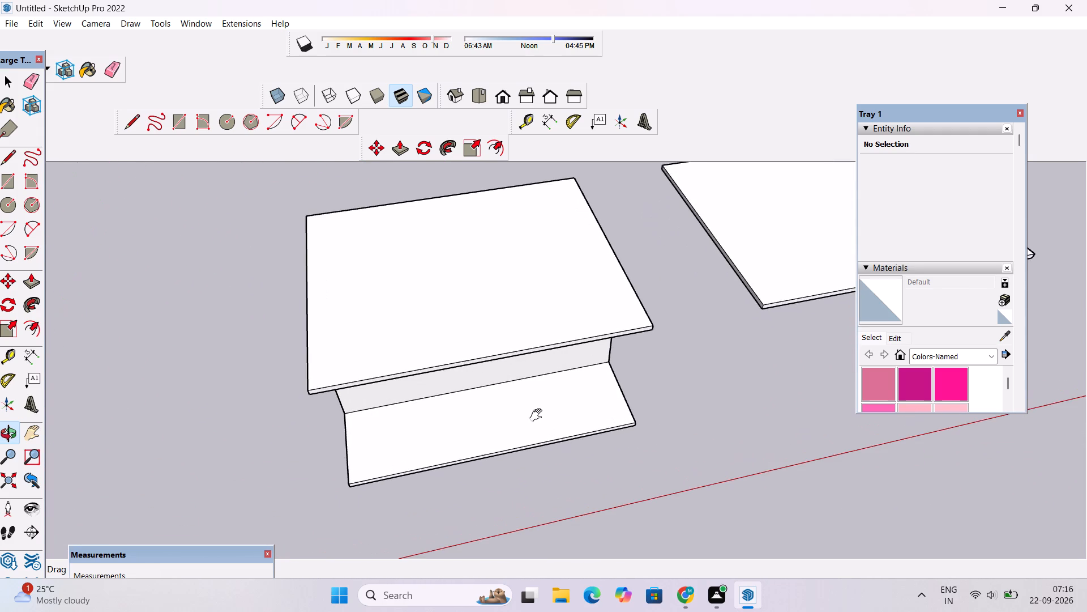
pyautogui.moveTo(553, 414); pyautogui.dragTo(534, 414)
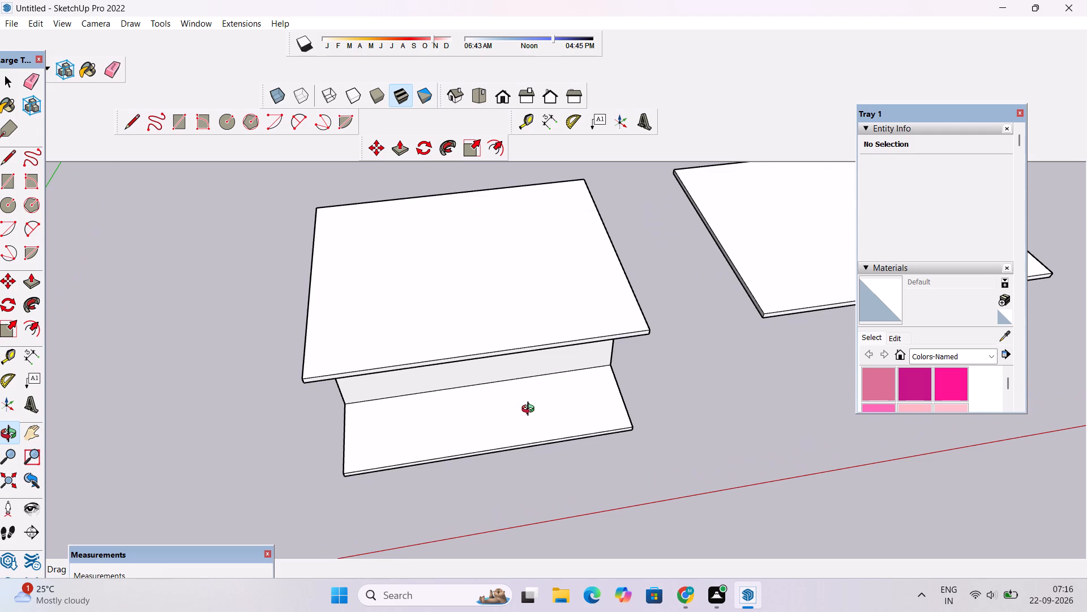
# Place a guide line on the lower front slab, parallel to its left side edge at a distance of 30'.
pyautogui.press('t')
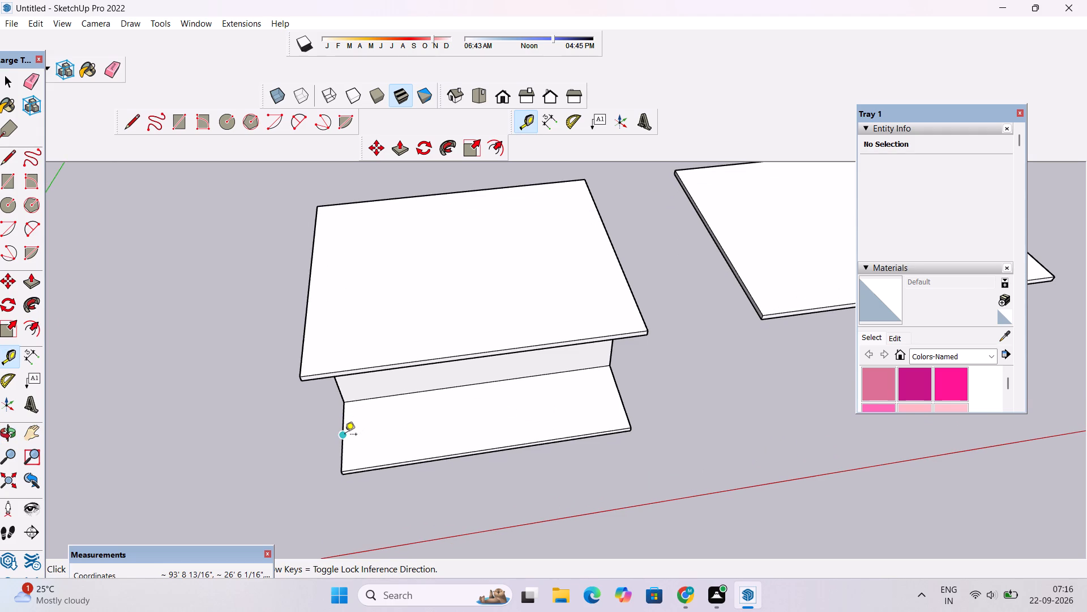
pyautogui.click(345, 435)
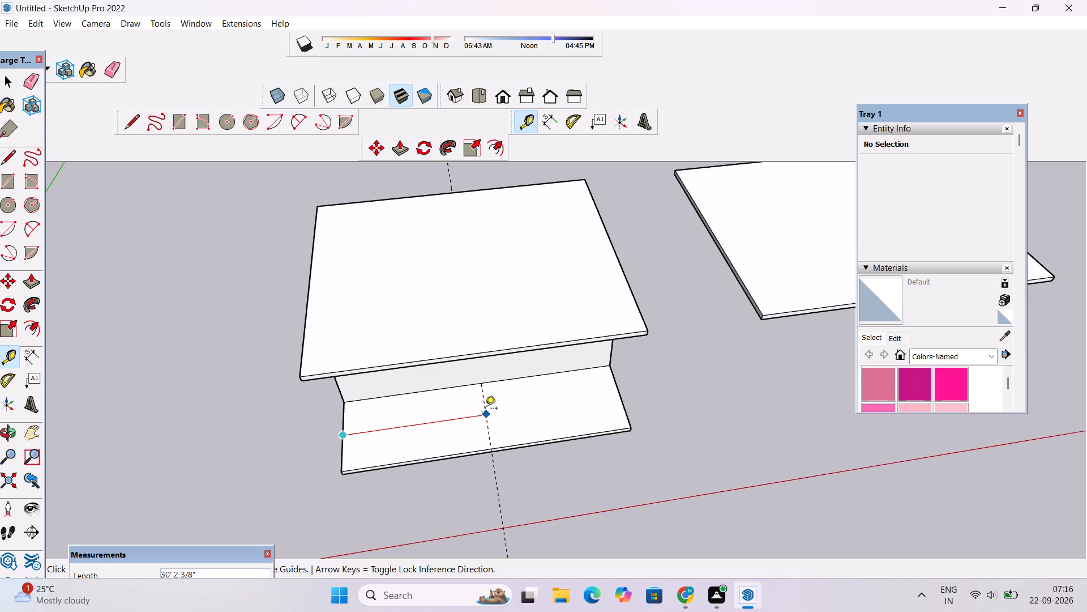
pyautogui.write("30'")
pyautogui.press('Return')
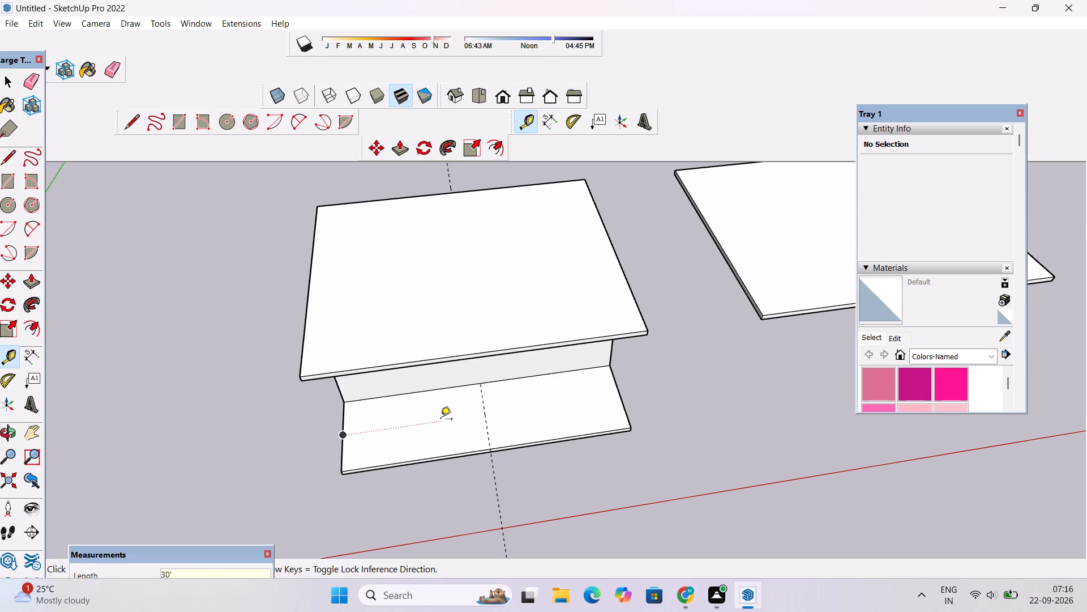
# Place a guide line on the lower front slab 1.5' in from its right side edge.
pyautogui.scroll(-1, 444, 419)
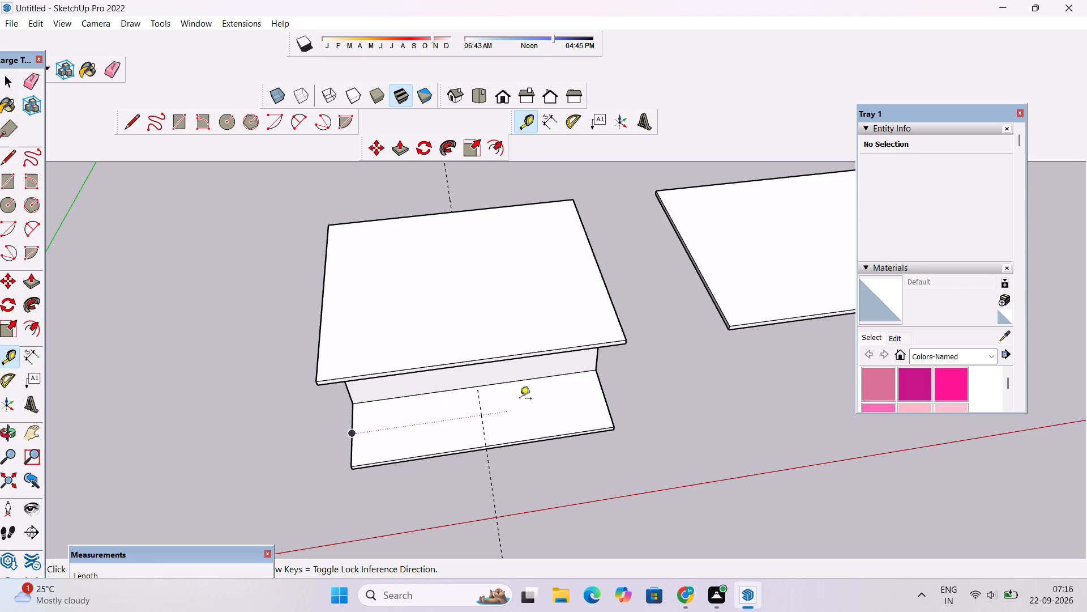
pyautogui.scroll(10, 607, 391)
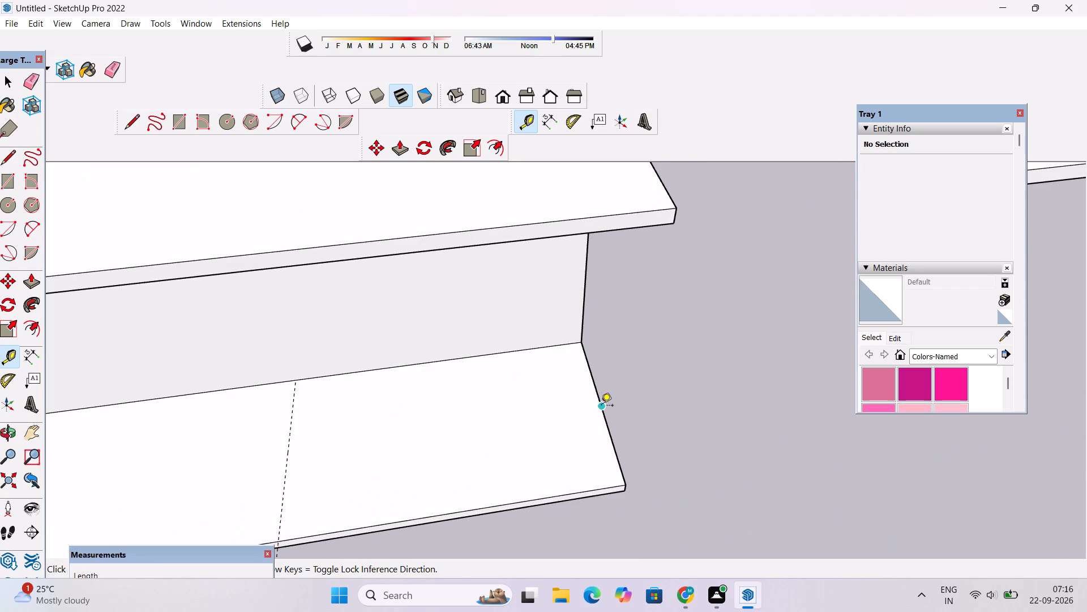
pyautogui.click(601, 406)
pyautogui.write('1.5')
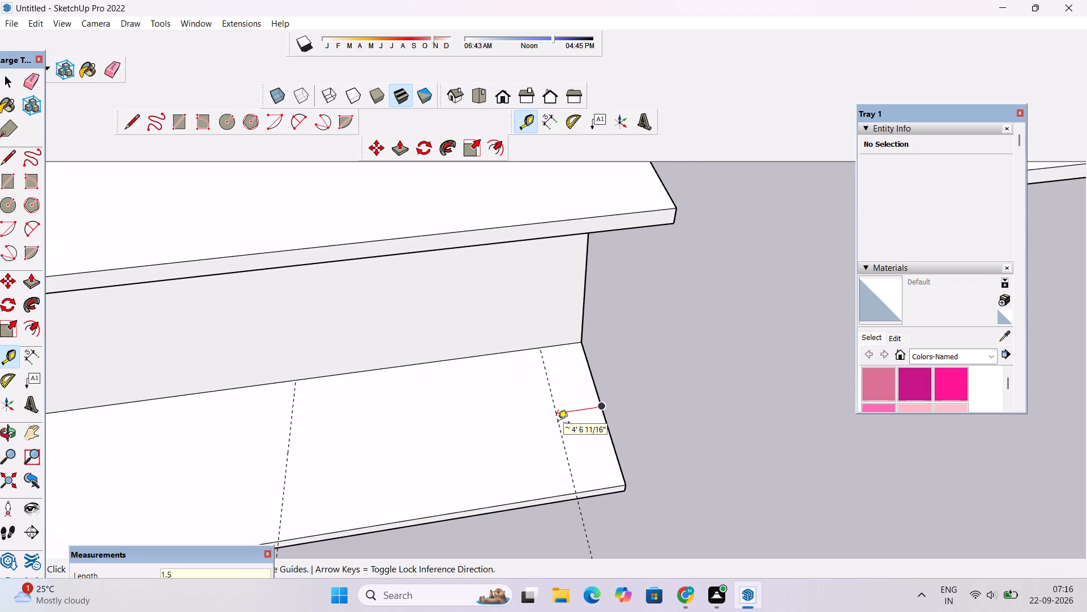
pyautogui.press("'")
pyautogui.press('Return')
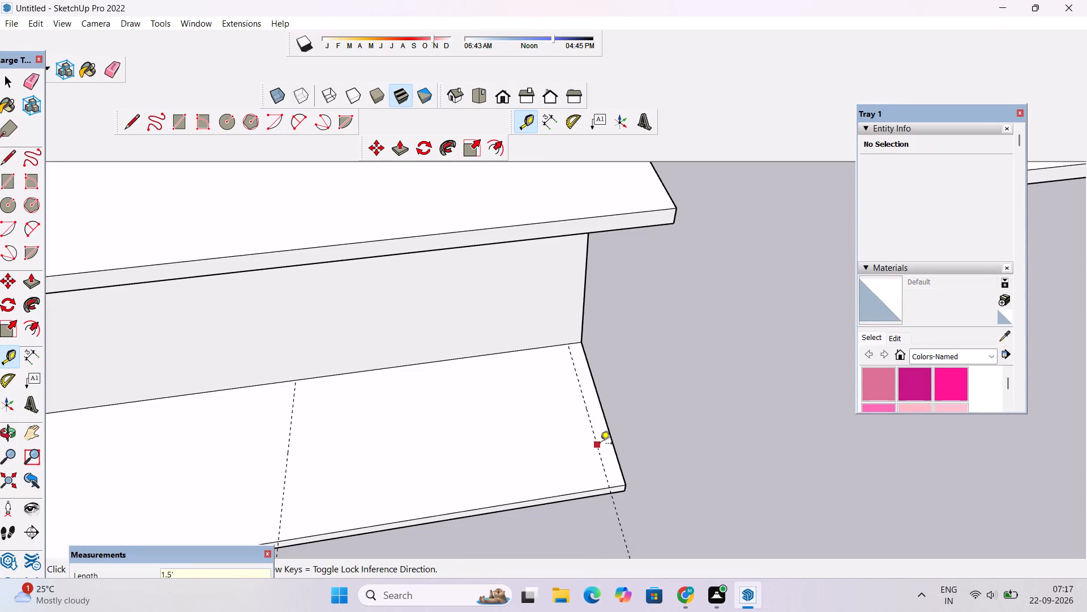
# Draw two 18' lines along the guides, from the house wall to the front edge of the lower slab, dividing its top face.
pyautogui.press('l')
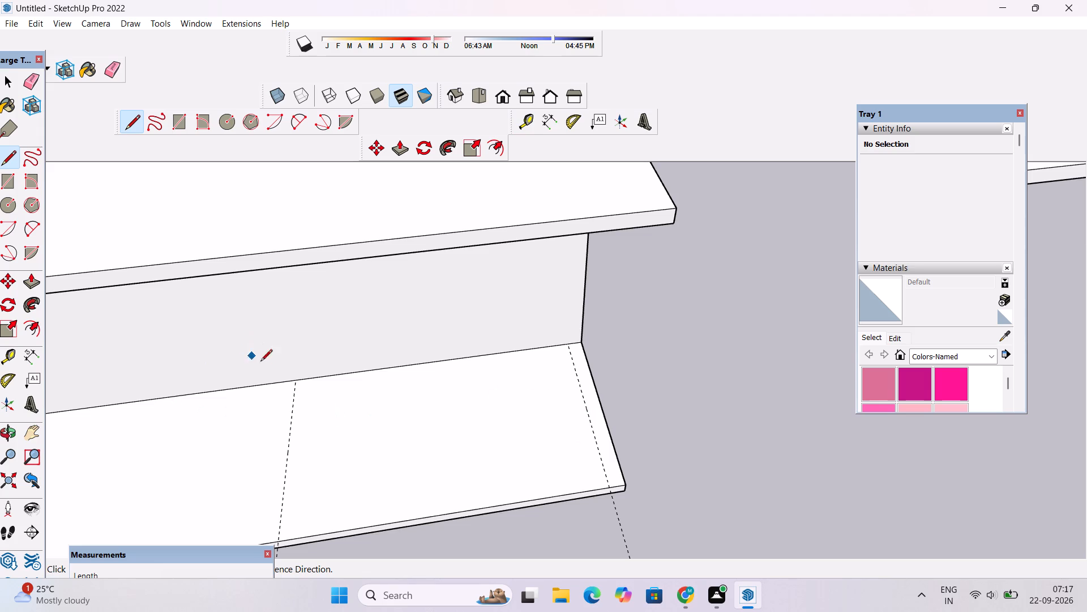
pyautogui.click(296, 380)
pyautogui.scroll(-3, 292, 396)
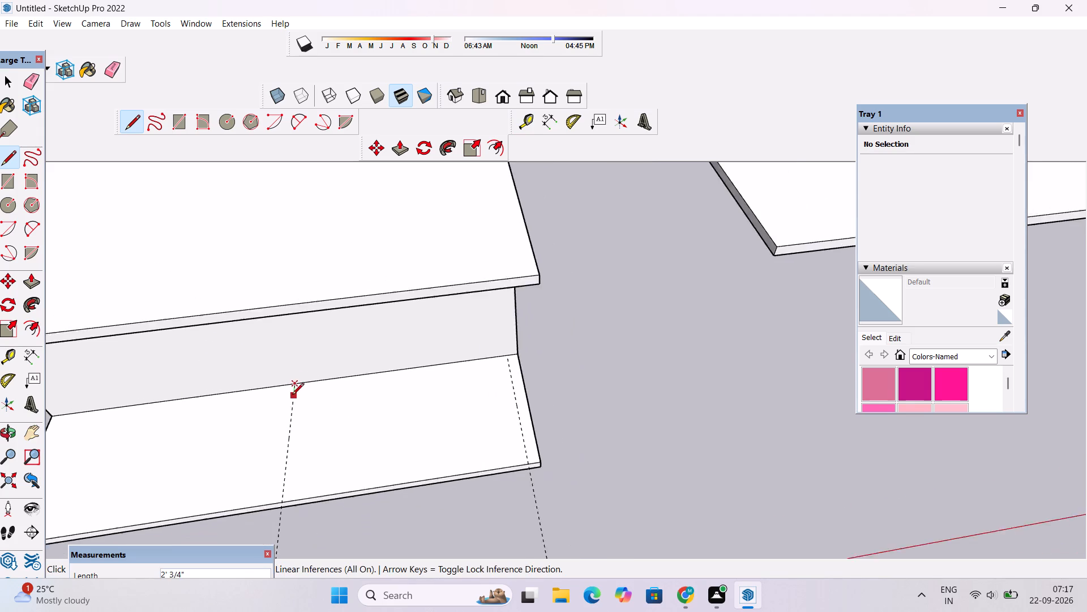
pyautogui.scroll(-2, 292, 396)
pyautogui.scroll(4, 284, 459)
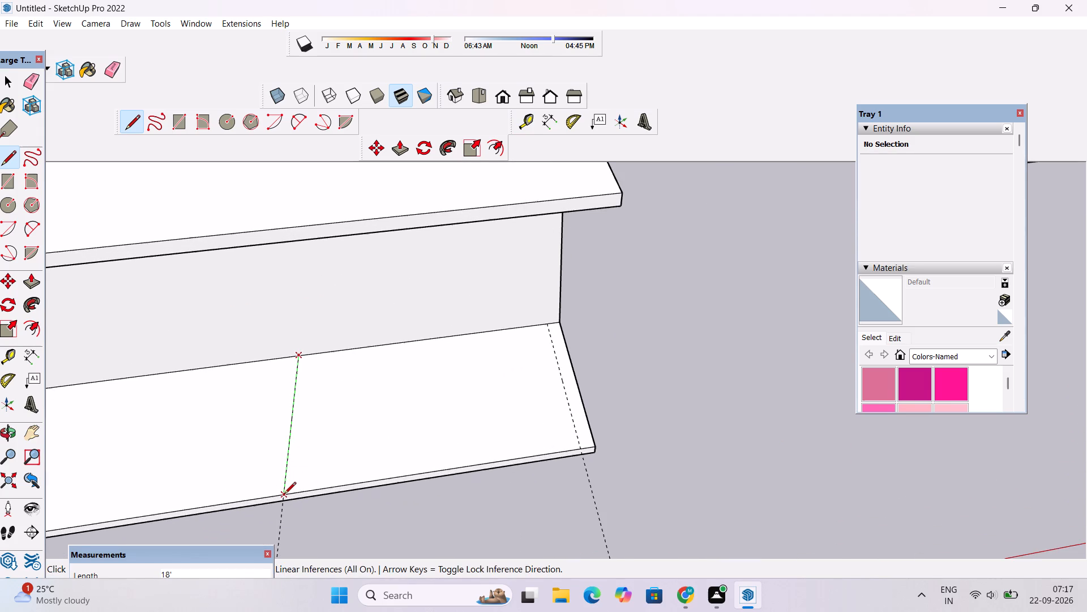
pyautogui.click(284, 495)
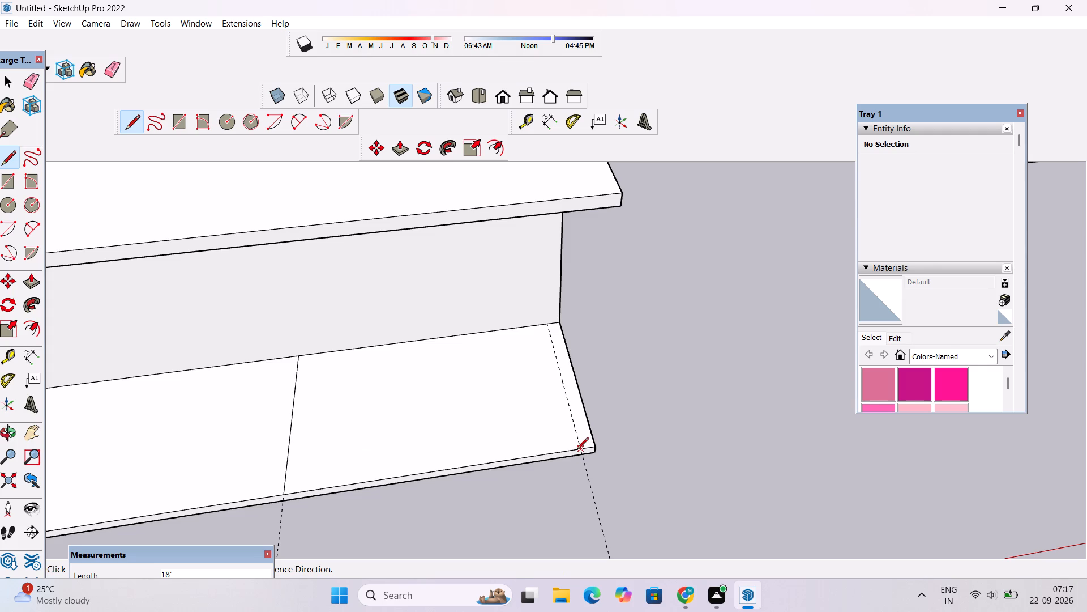
pyautogui.click(580, 449)
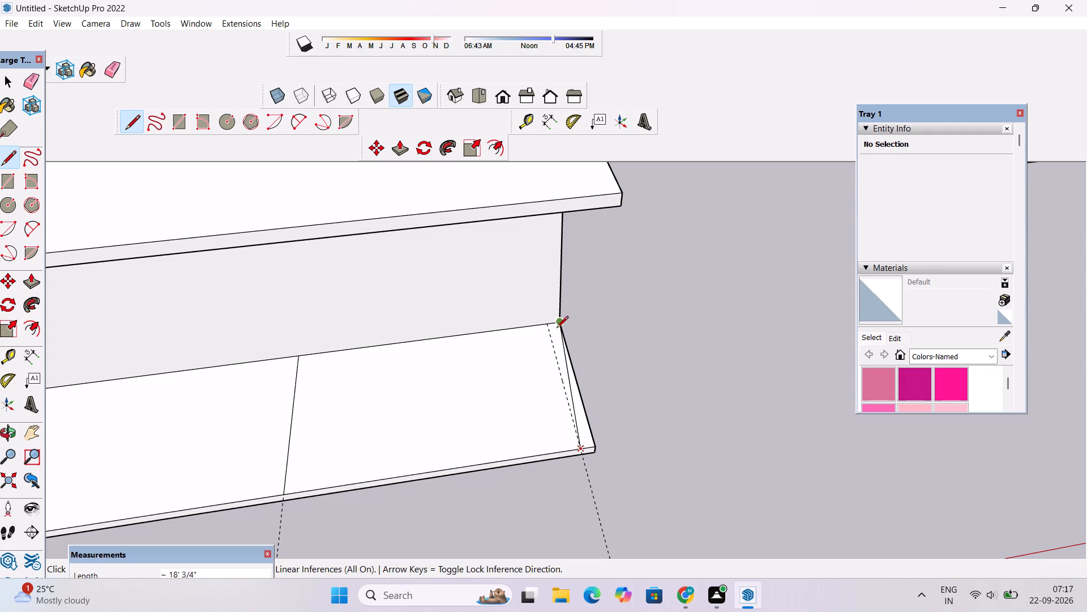
pyautogui.click(551, 325)
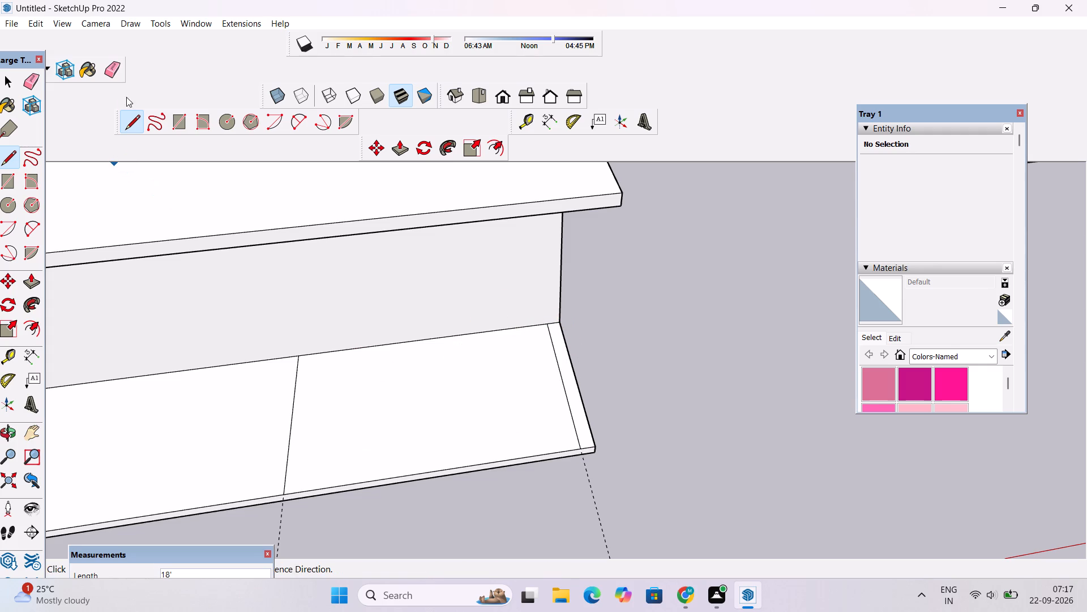
# Erase both guide lines crossing the lower front slab.
pyautogui.click(110, 68)
pyautogui.scroll(-5, 284, 131)
pyautogui.scroll(-4, 327, 274)
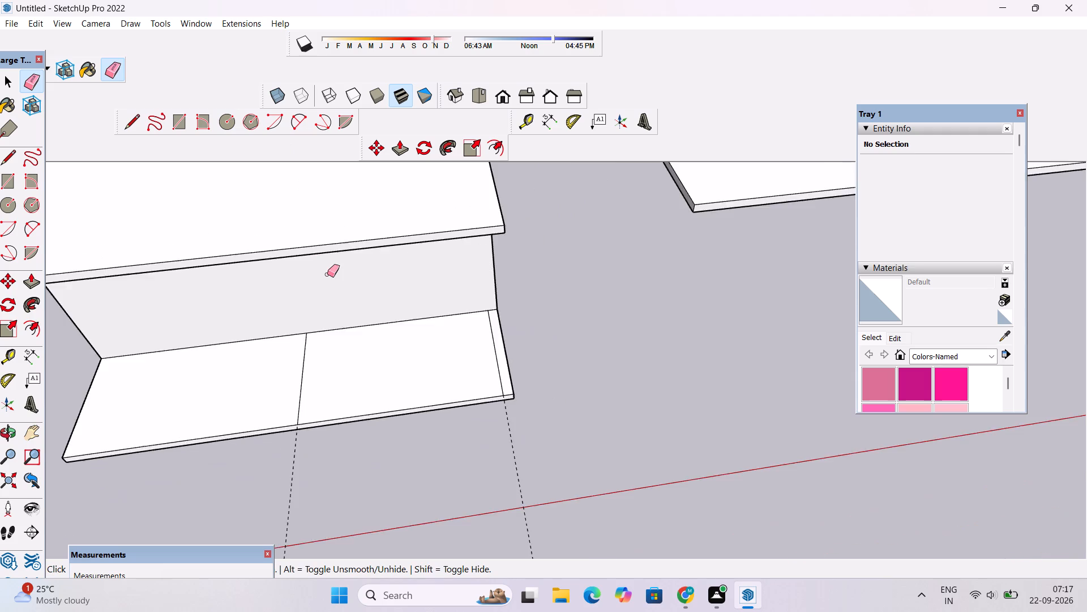
pyautogui.scroll(-12, 327, 274)
pyautogui.moveTo(406, 340); pyautogui.dragTo(305, 409)
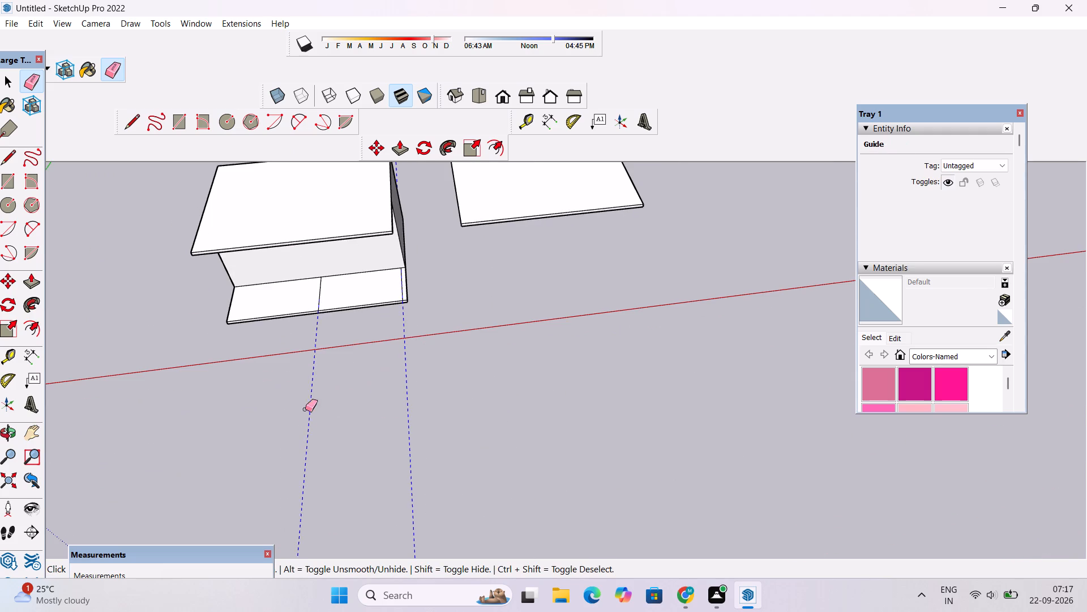
pyautogui.moveTo(305, 409); pyautogui.dragTo(299, 423)
pyautogui.scroll(9, 329, 270)
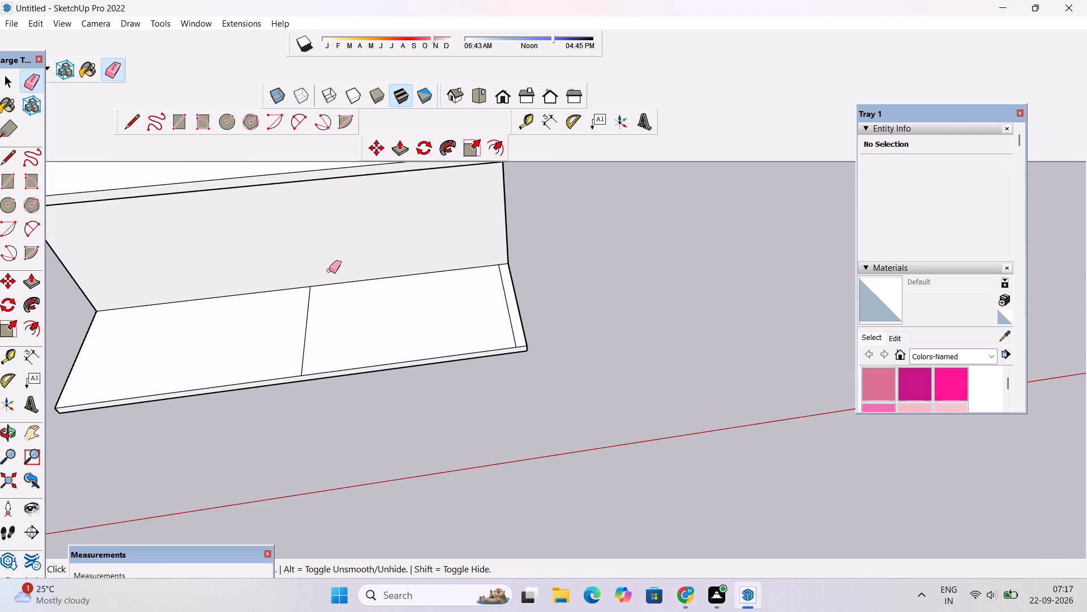
# Examine the divided lower front slab and the house block above it from several angles.
pyautogui.press('o')
pyautogui.moveTo(374, 337); pyautogui.dragTo(343, 308)
pyautogui.scroll(-2, 341, 294)
pyautogui.keyDown('shift'); pyautogui.moveTo(354, 290); pyautogui.dragTo(370, 315); pyautogui.keyUp('shift')
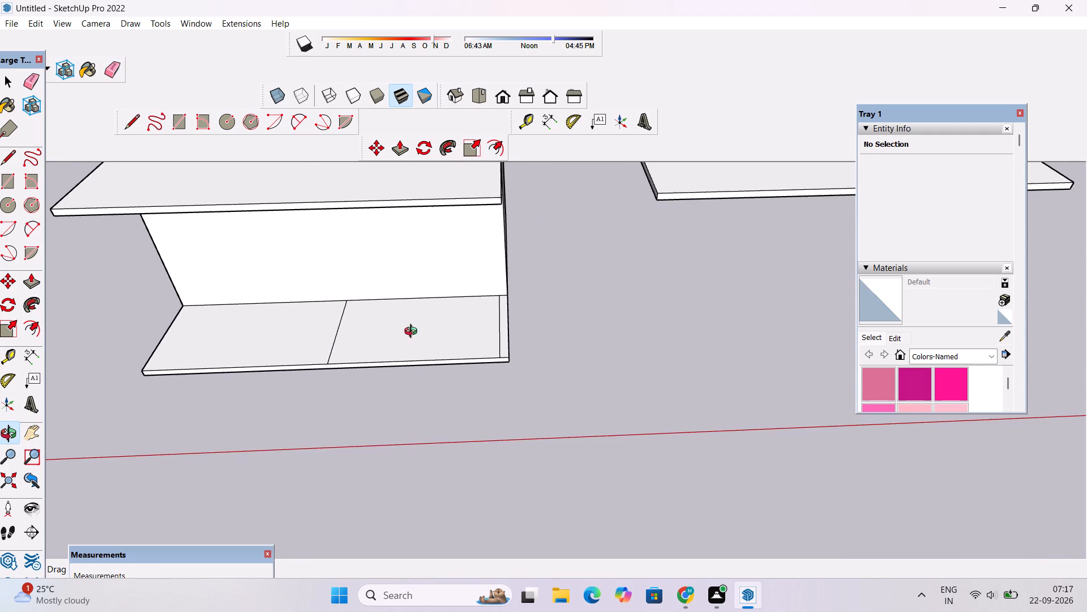
pyautogui.moveTo(418, 336); pyautogui.dragTo(423, 371)
pyautogui.keyDown('shift'); pyautogui.moveTo(401, 340); pyautogui.dragTo(478, 322); pyautogui.keyUp('shift')
pyautogui.moveTo(481, 324); pyautogui.dragTo(468, 323)
pyautogui.moveTo(459, 322); pyautogui.dragTo(495, 352)
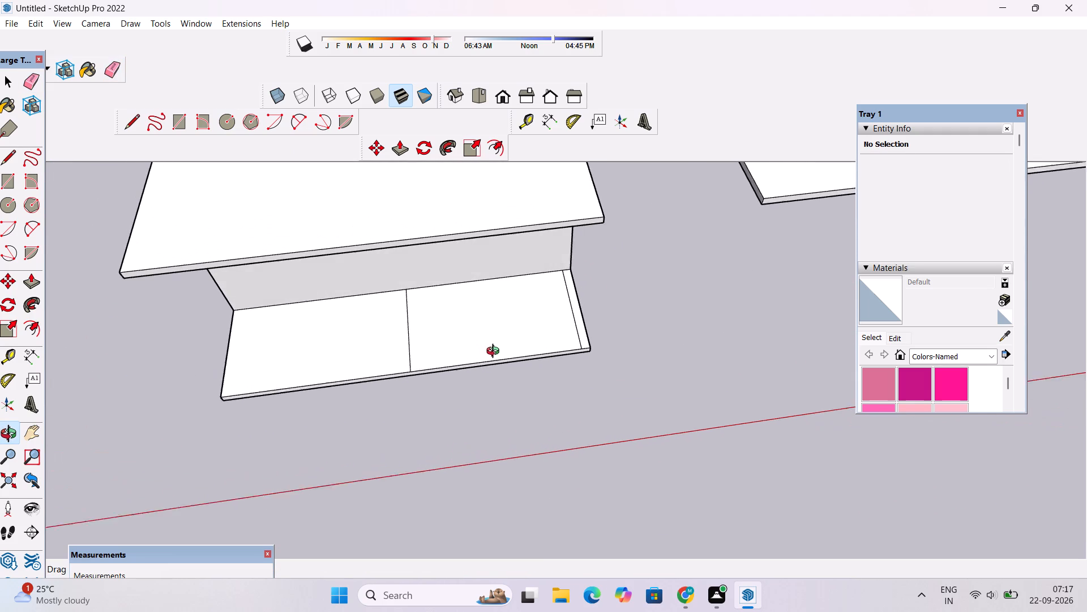
pyautogui.moveTo(495, 352); pyautogui.dragTo(502, 354)
pyautogui.click(498, 404)
# Draw a vertical line down the lower slab's front face, from the end of the middle dividing line to the bottom edge.
pyautogui.scroll(5, 426, 388)
pyautogui.keyDown('shift'); pyautogui.moveTo(427, 387); pyautogui.dragTo(378, 396); pyautogui.keyUp('shift')
pyautogui.keyDown('shift'); pyautogui.scroll(2, 373, 394); pyautogui.keyUp('shift')
pyautogui.keyDown('shift'); pyautogui.moveTo(371, 394); pyautogui.dragTo(335, 363); pyautogui.keyUp('shift')
pyautogui.moveTo(329, 406); pyautogui.dragTo(329, 372)
pyautogui.moveTo(329, 372); pyautogui.dragTo(324, 379)
pyautogui.moveTo(388, 406); pyautogui.dragTo(319, 389)
pyautogui.moveTo(313, 380); pyautogui.dragTo(381, 428)
pyautogui.moveTo(388, 435); pyautogui.dragTo(436, 460)
pyautogui.moveTo(436, 458); pyautogui.dragTo(427, 466)
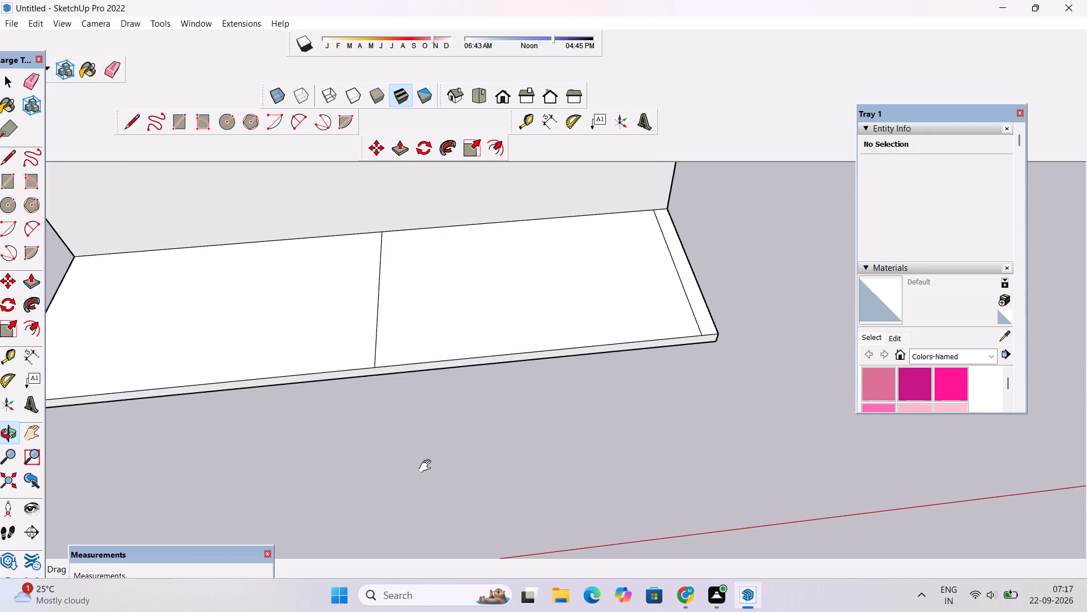
pyautogui.moveTo(427, 466); pyautogui.dragTo(424, 471)
pyautogui.press('l')
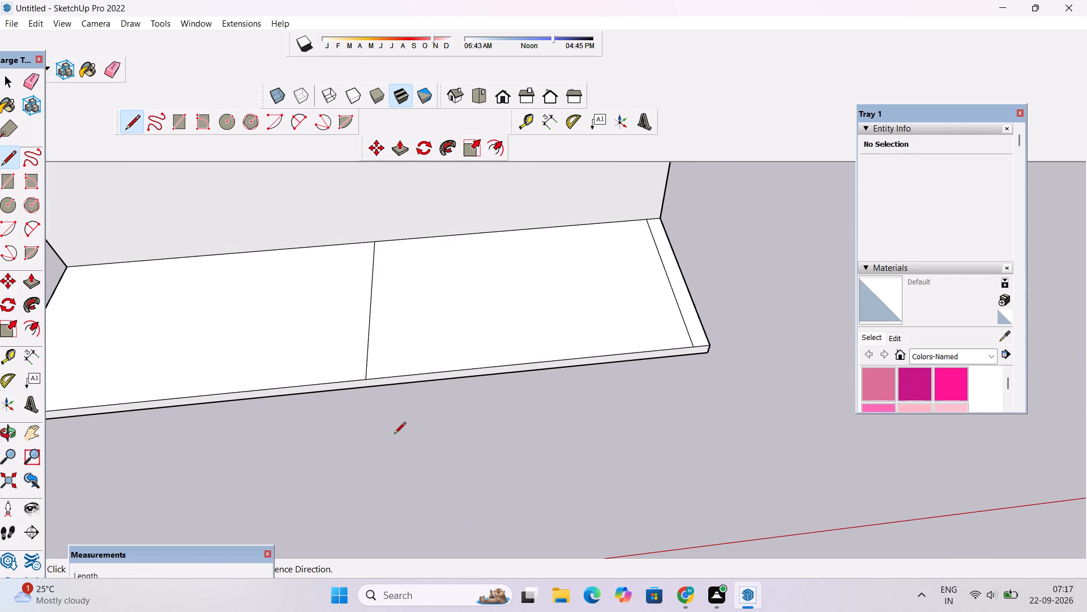
pyautogui.scroll(19, 375, 387)
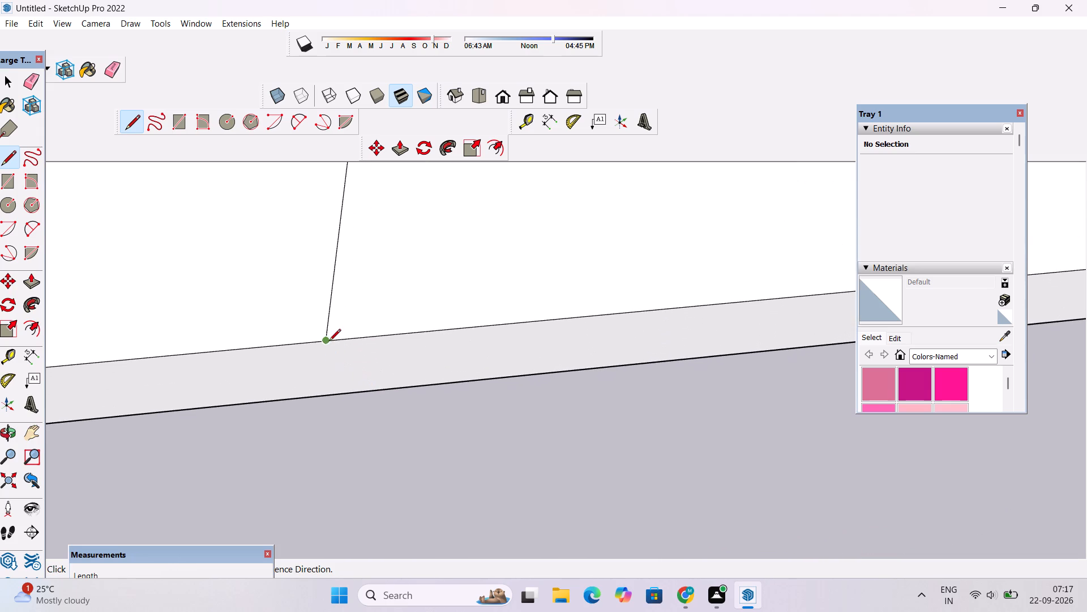
pyautogui.click(323, 342)
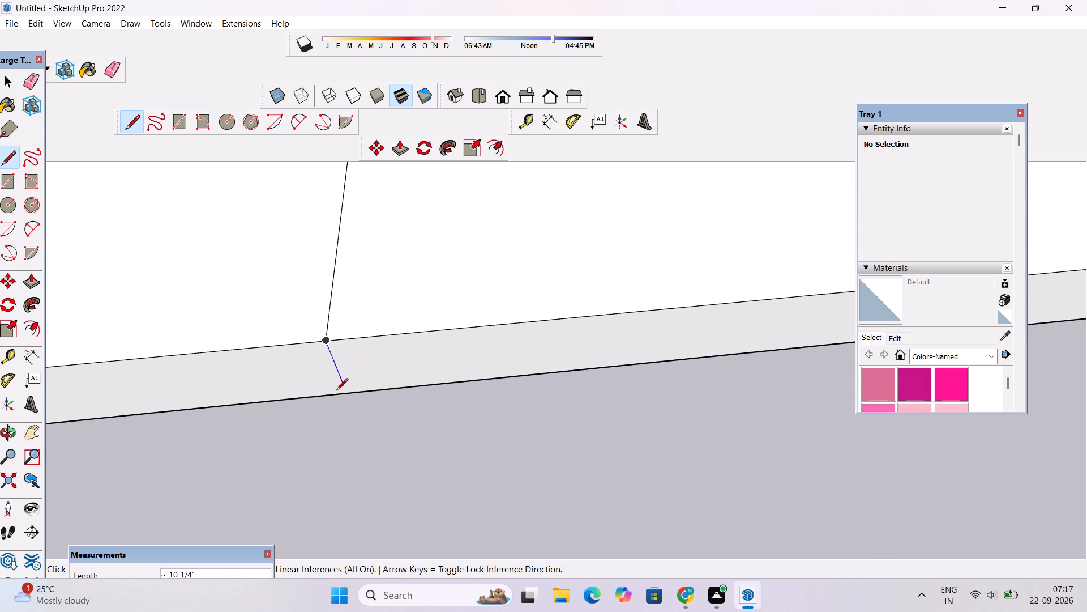
pyautogui.click(345, 394)
pyautogui.scroll(-7, 274, 392)
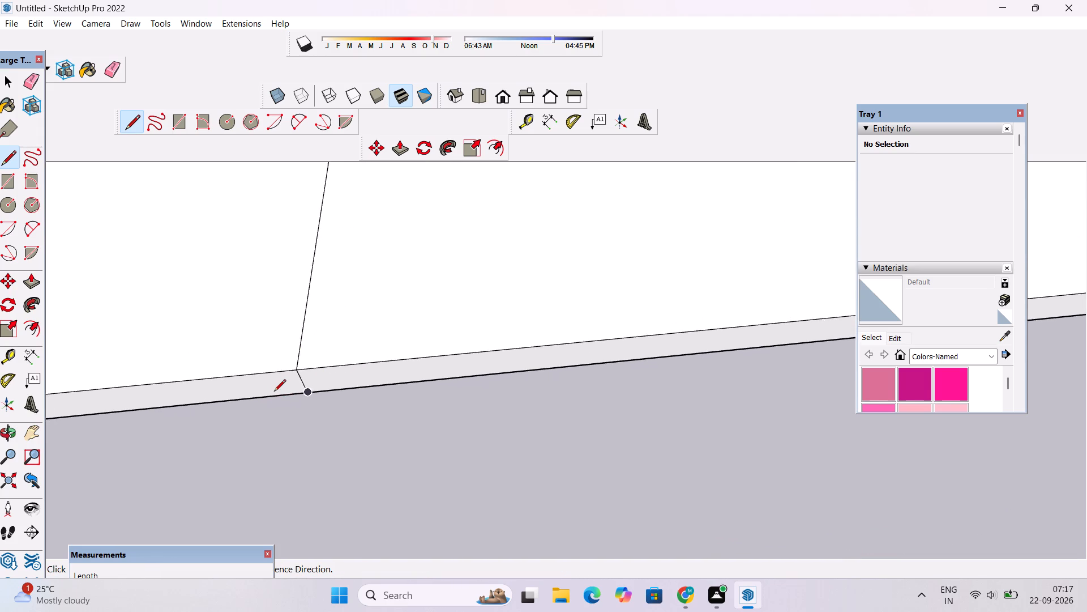
# Push/pull the lower slab's front face section beside the middle dividing line outward by 2'.
pyautogui.scroll(-15, 274, 392)
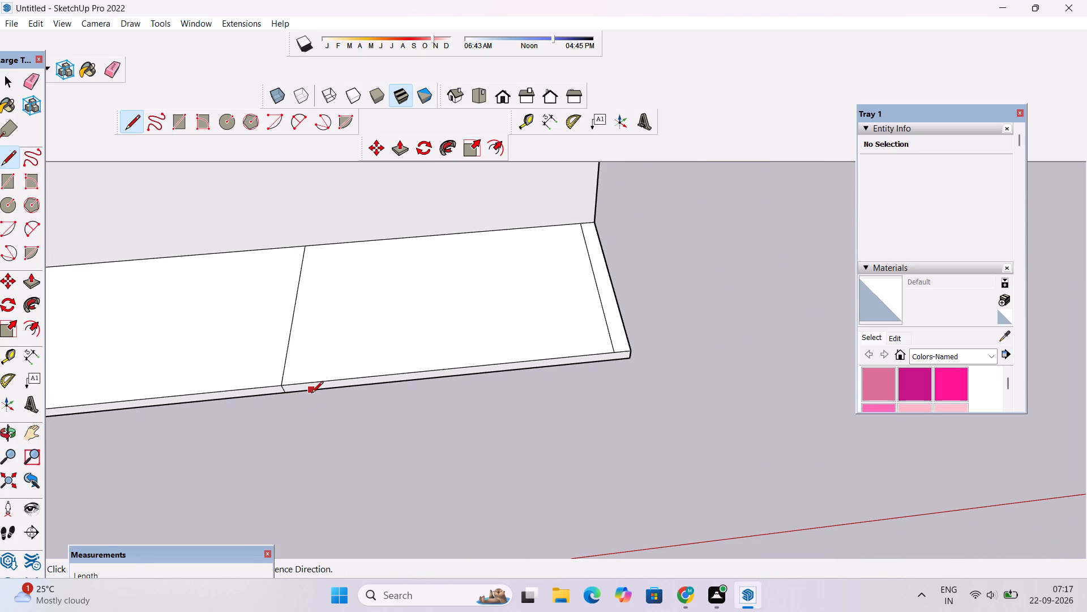
pyautogui.press('space')
pyautogui.write('p')
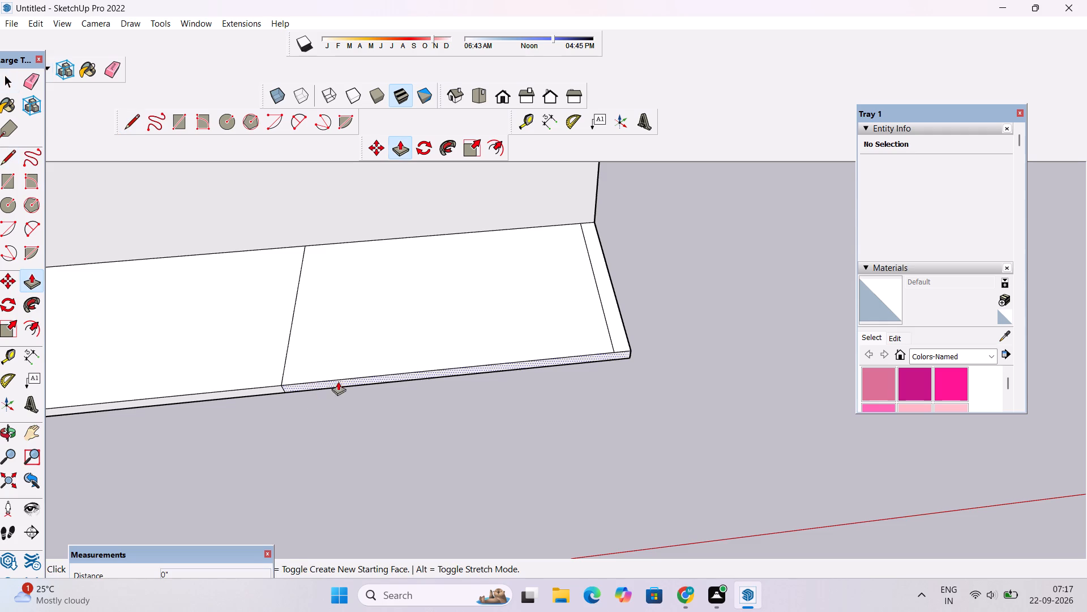
pyautogui.click(392, 376)
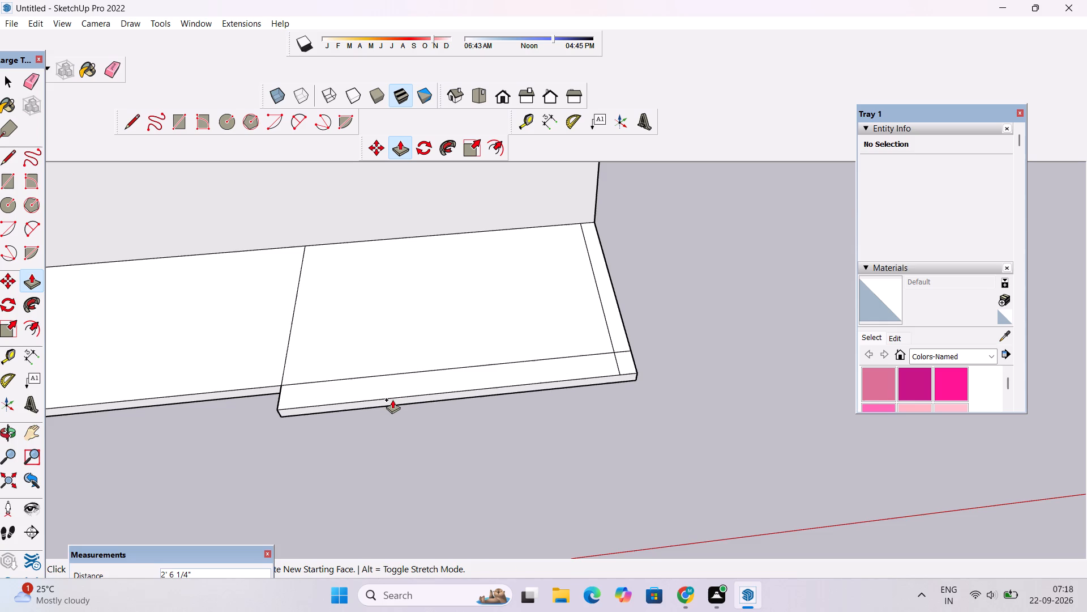
pyautogui.write("2'")
pyautogui.press('Return')
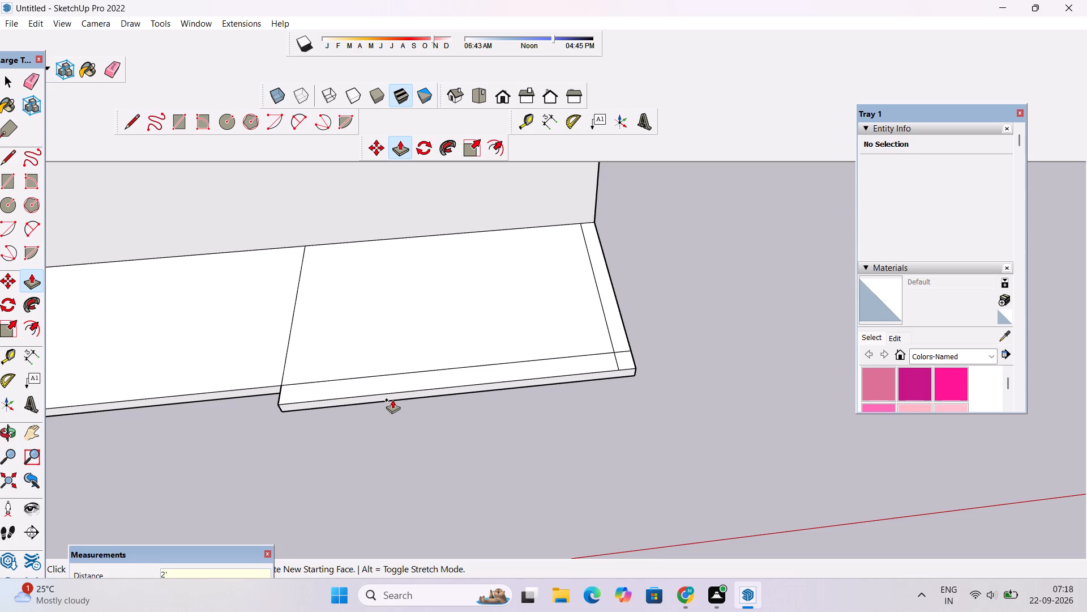
# Examine the extended lower slab and the house block with its upper slab from several angles.
pyautogui.press('o')
pyautogui.moveTo(388, 517); pyautogui.dragTo(294, 393)
pyautogui.scroll(-8, 293, 385)
pyautogui.keyDown('shift'); pyautogui.moveTo(297, 369); pyautogui.dragTo(315, 431); pyautogui.keyUp('shift')
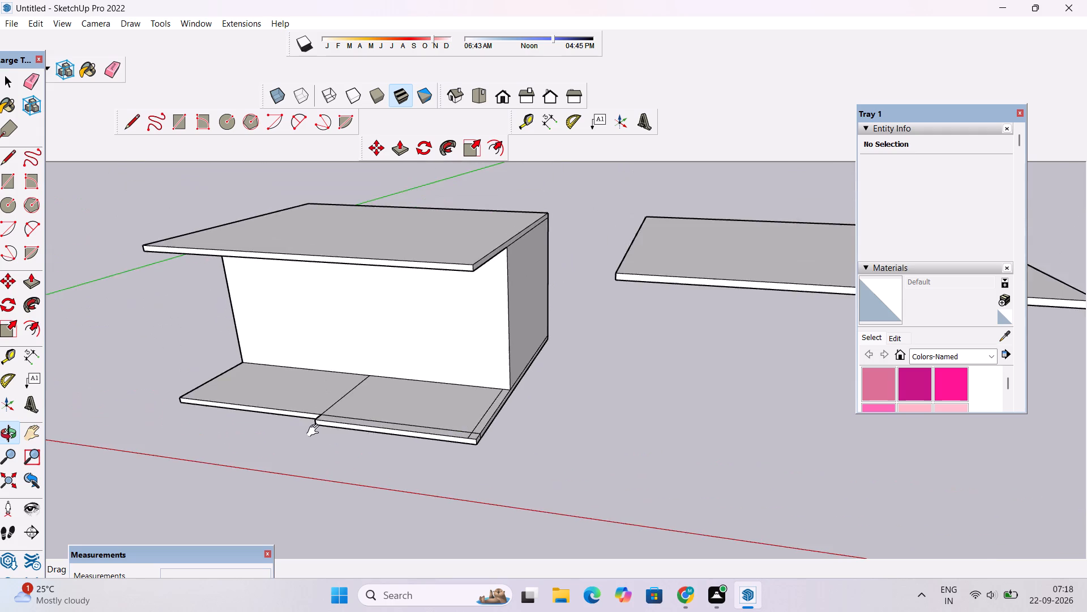
pyautogui.scroll(-3, 315, 426)
pyautogui.moveTo(303, 418); pyautogui.dragTo(503, 490)
pyautogui.scroll(-4, 501, 479)
pyautogui.moveTo(501, 479); pyautogui.dragTo(474, 483)
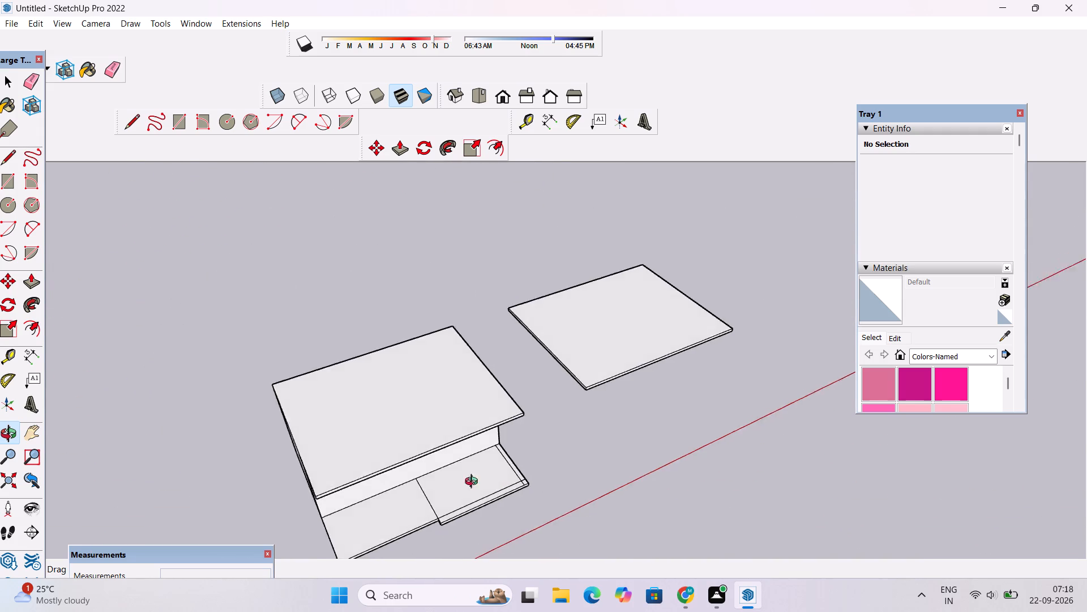
pyautogui.moveTo(474, 483); pyautogui.dragTo(416, 483)
pyautogui.scroll(8, 425, 459)
pyautogui.keyDown('shift'); pyautogui.moveTo(426, 458); pyautogui.dragTo(422, 464); pyautogui.keyUp('shift')
pyautogui.scroll(2, 421, 464)
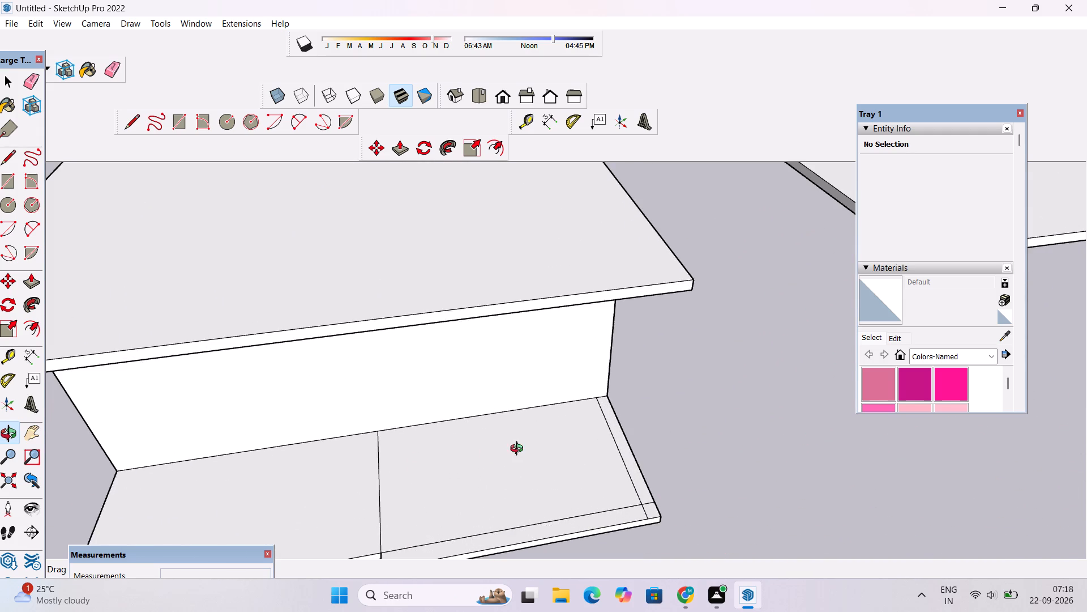
pyautogui.moveTo(519, 450); pyautogui.dragTo(392, 469)
pyautogui.scroll(-4, 383, 463)
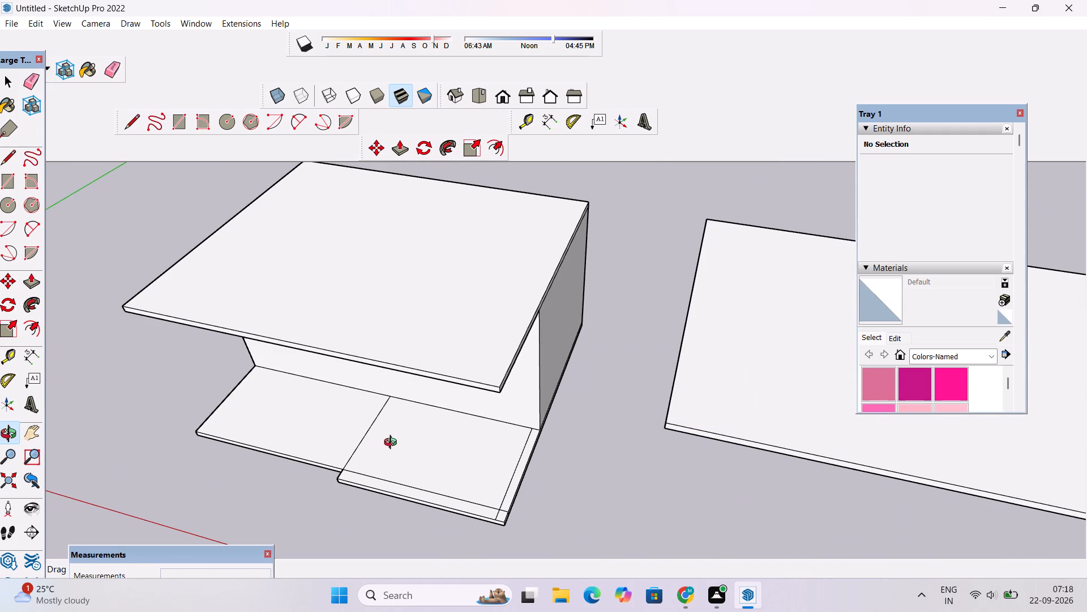
pyautogui.scroll(-2, 396, 437)
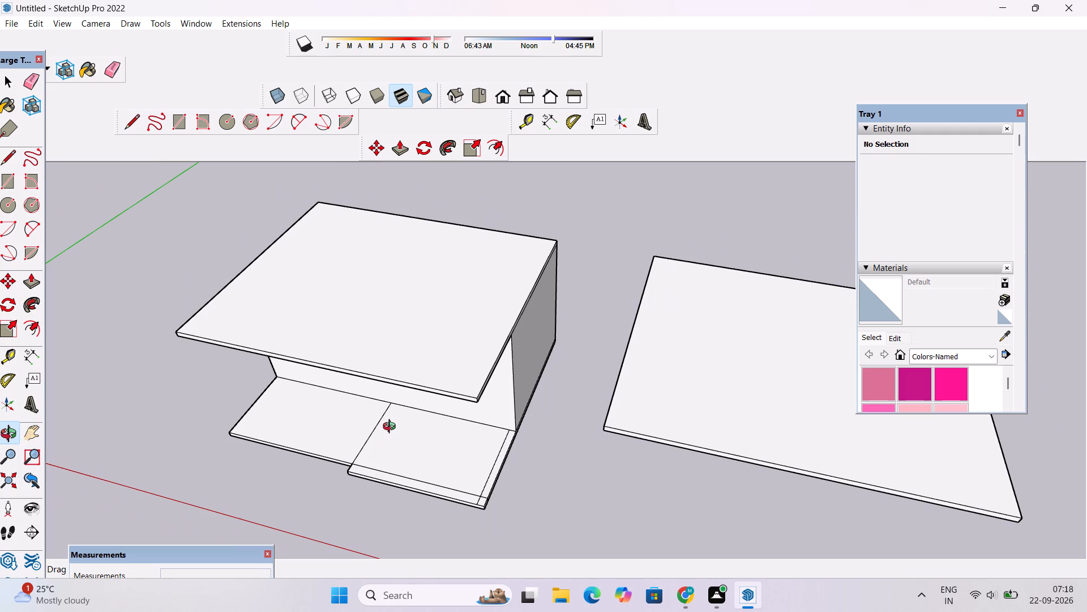
pyautogui.scroll(-1, 390, 426)
pyautogui.moveTo(390, 424); pyautogui.dragTo(463, 443)
pyautogui.moveTo(463, 438); pyautogui.dragTo(425, 440)
pyautogui.moveTo(461, 416); pyautogui.dragTo(604, 415)
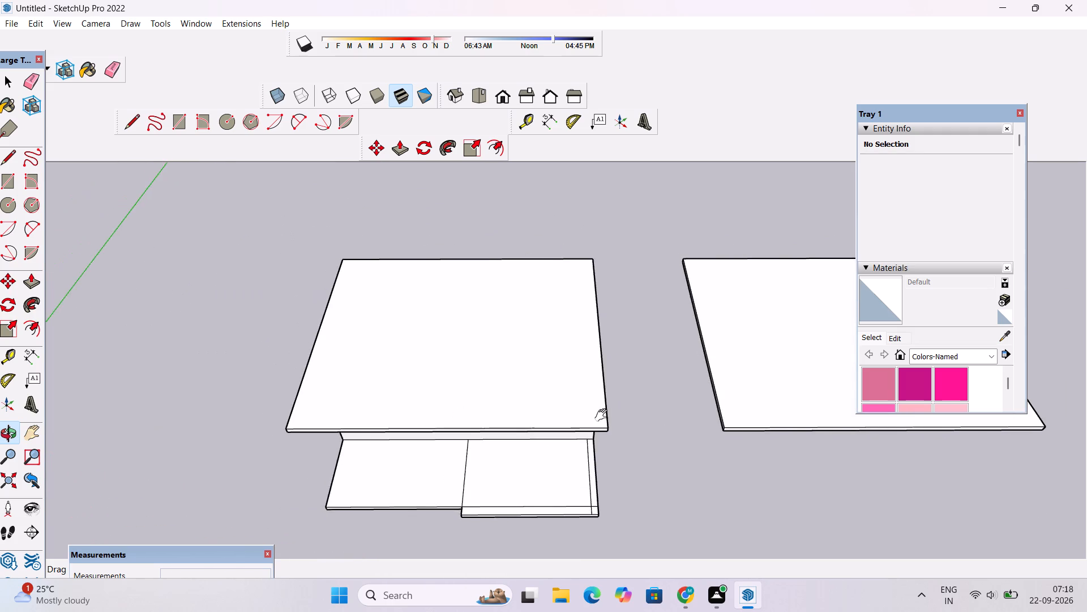
pyautogui.moveTo(604, 415); pyautogui.dragTo(604, 415)
pyautogui.scroll(2, 531, 408)
pyautogui.keyDown('shift'); pyautogui.moveTo(531, 408); pyautogui.dragTo(538, 416); pyautogui.keyUp('shift')
# Place guide lines 1.5' inside the left side edge and the rear edge of the upper slab's top face.
pyautogui.press('t')
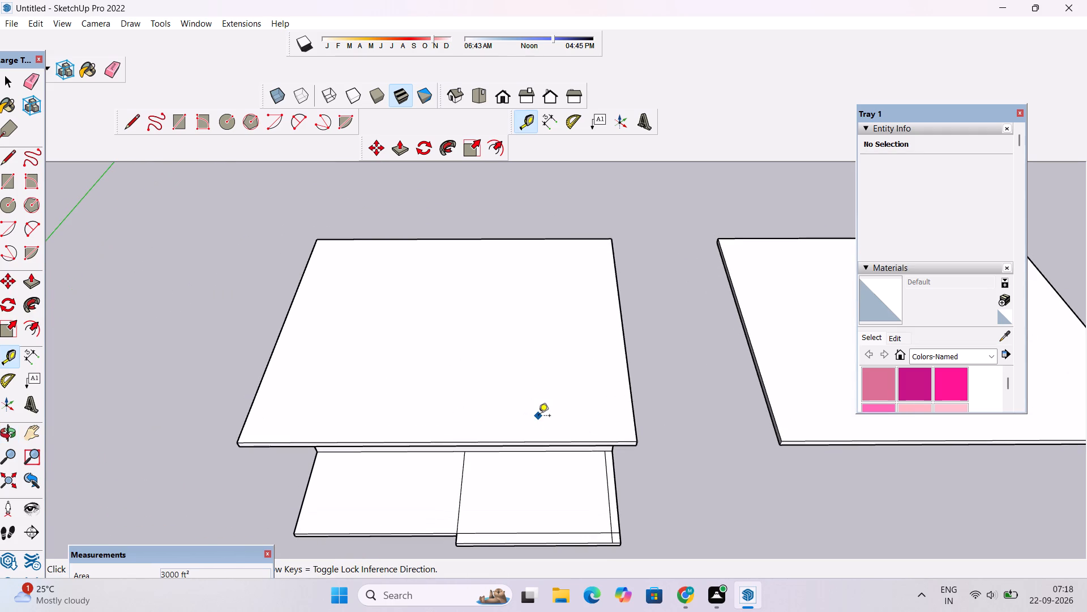
pyautogui.click(282, 326)
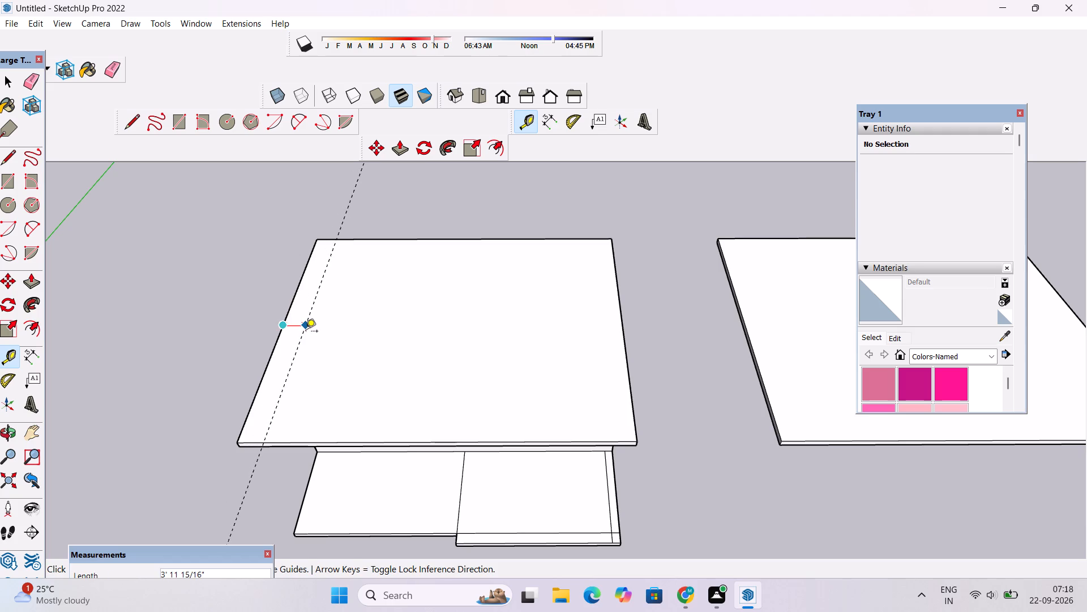
pyautogui.write("1.5'")
pyautogui.press('Return')
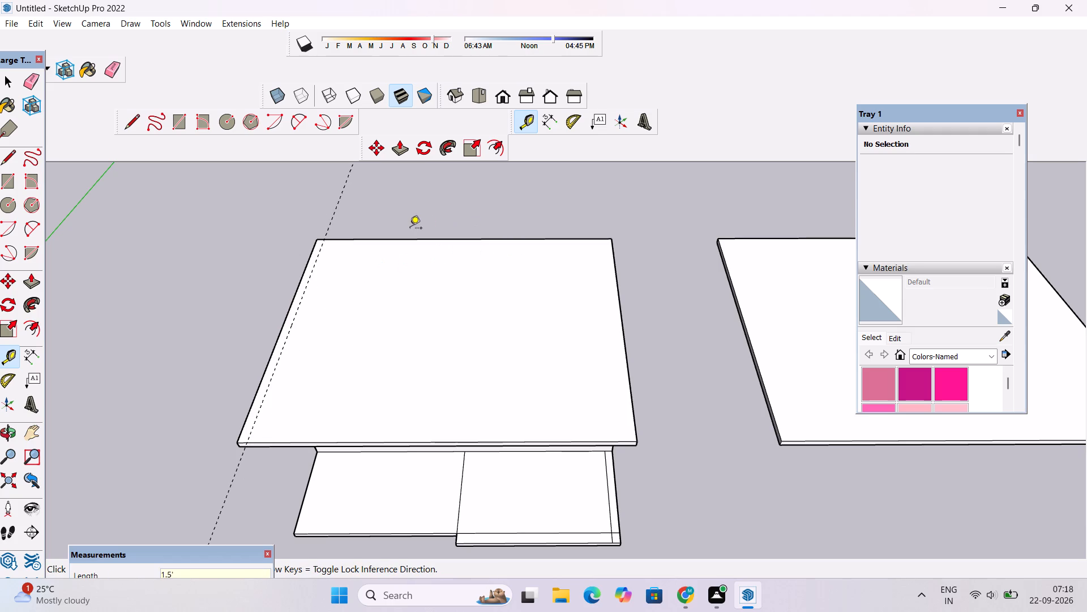
pyautogui.scroll(3, 464, 240)
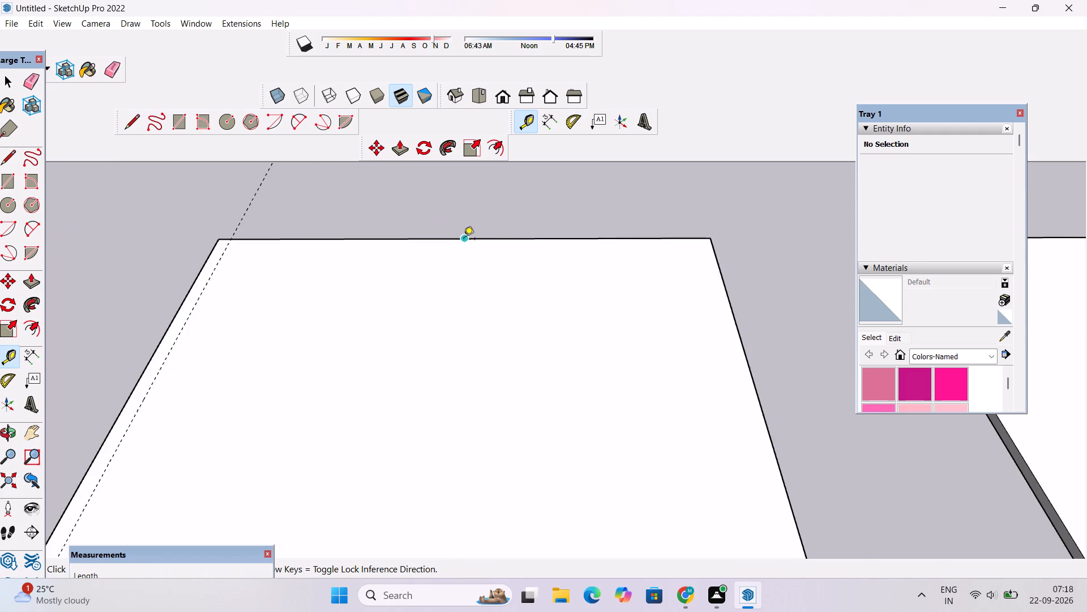
pyautogui.scroll(7, 464, 240)
pyautogui.click(466, 239)
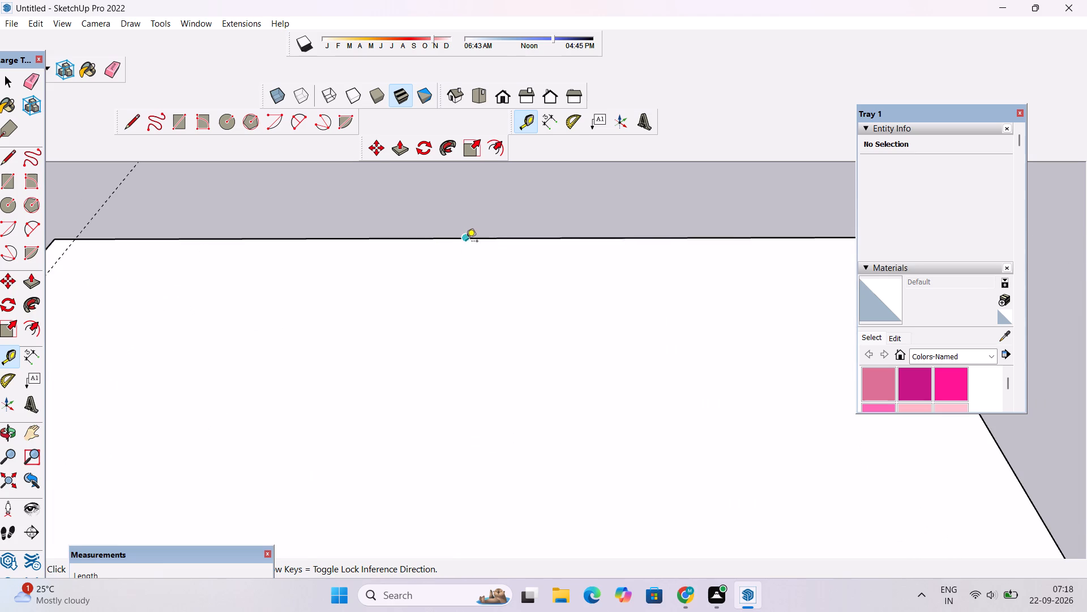
pyautogui.scroll(-10, 466, 257)
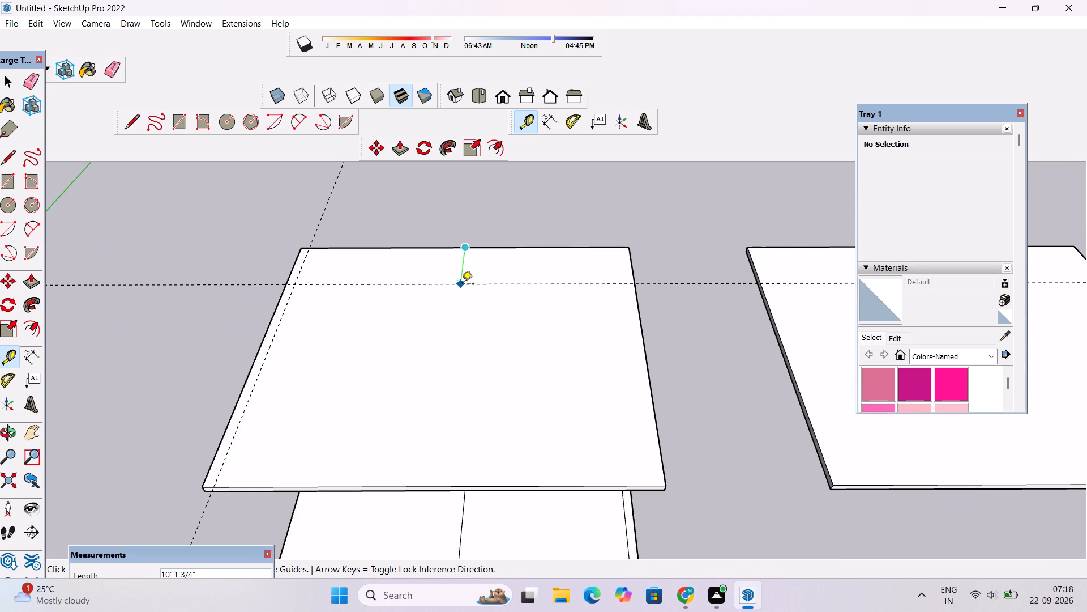
pyautogui.press('1')
pyautogui.press('Return')
pyautogui.press('.')
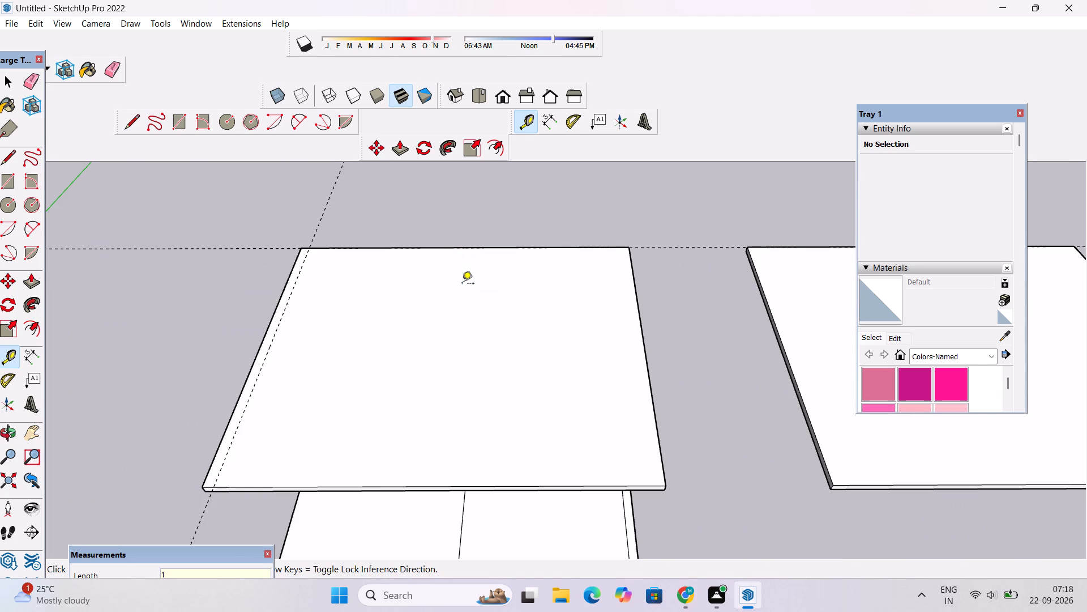
pyautogui.press('BackSpace')
pyautogui.write('1.5')
pyautogui.press("'")
pyautogui.press('Return')
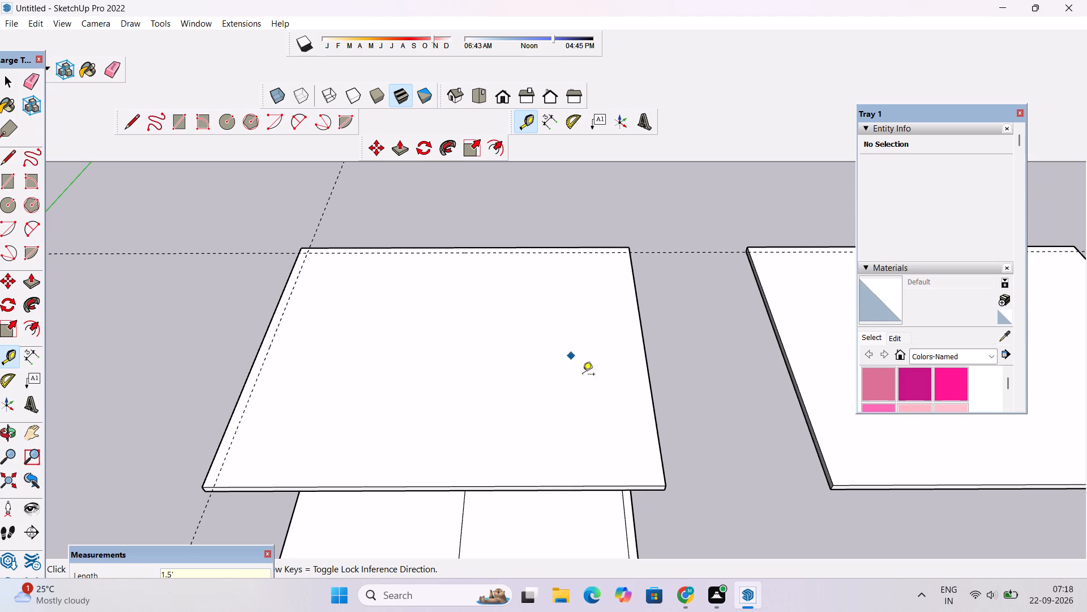
# Place guide lines 1.5' inside the right side edge and the front edge of the upper slab's top face.
pyautogui.click(646, 346)
pyautogui.write("1.5'")
pyautogui.press('Return')
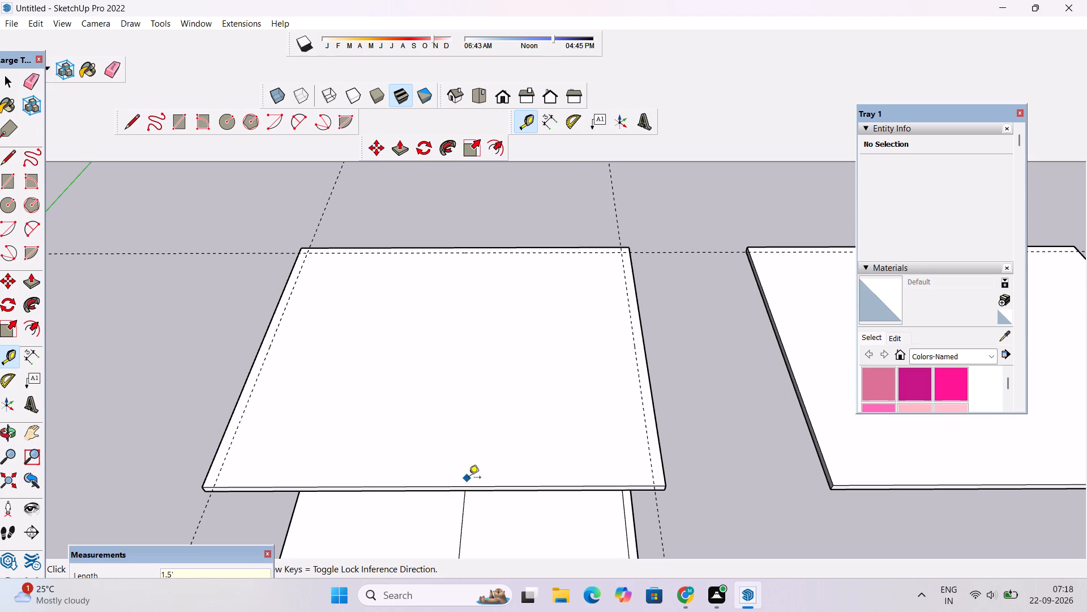
pyautogui.click(433, 487)
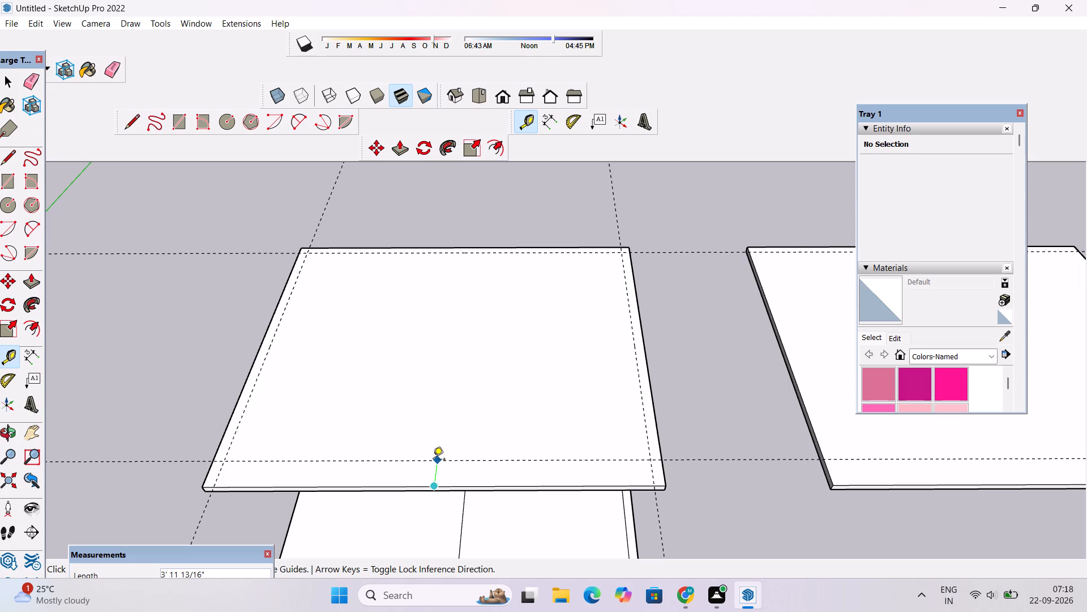
pyautogui.write("1.5'")
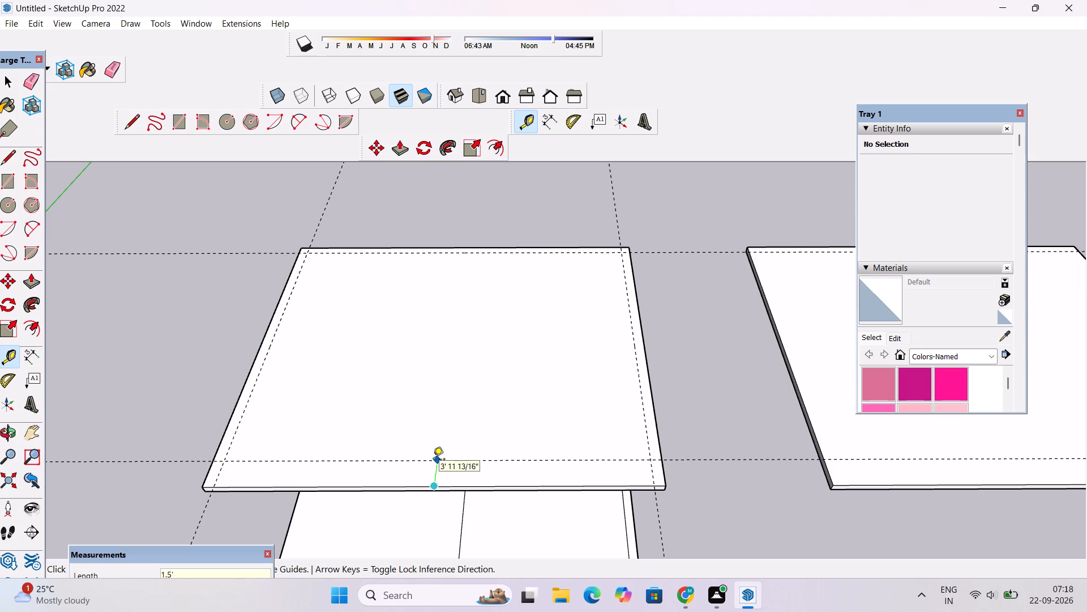
pyautogui.press('Return')
# Draw a rectangle on the upper slab's top face between the opposite guide intersections, leaving a 1.5' border all round.
pyautogui.scroll(-5, 361, 427)
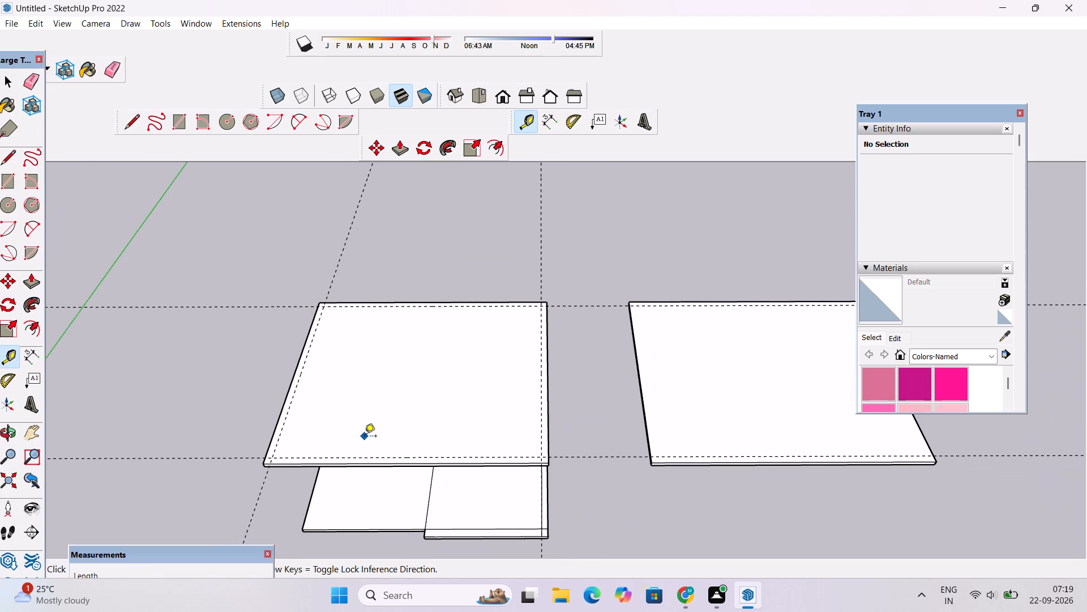
pyautogui.press('r')
pyautogui.scroll(4, 323, 303)
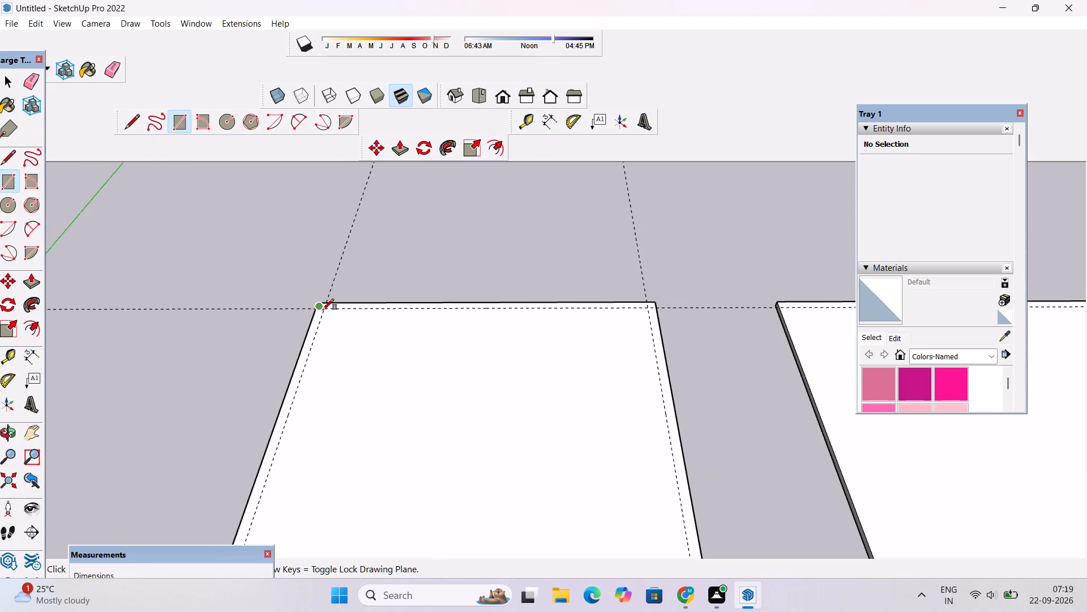
pyautogui.scroll(9, 326, 309)
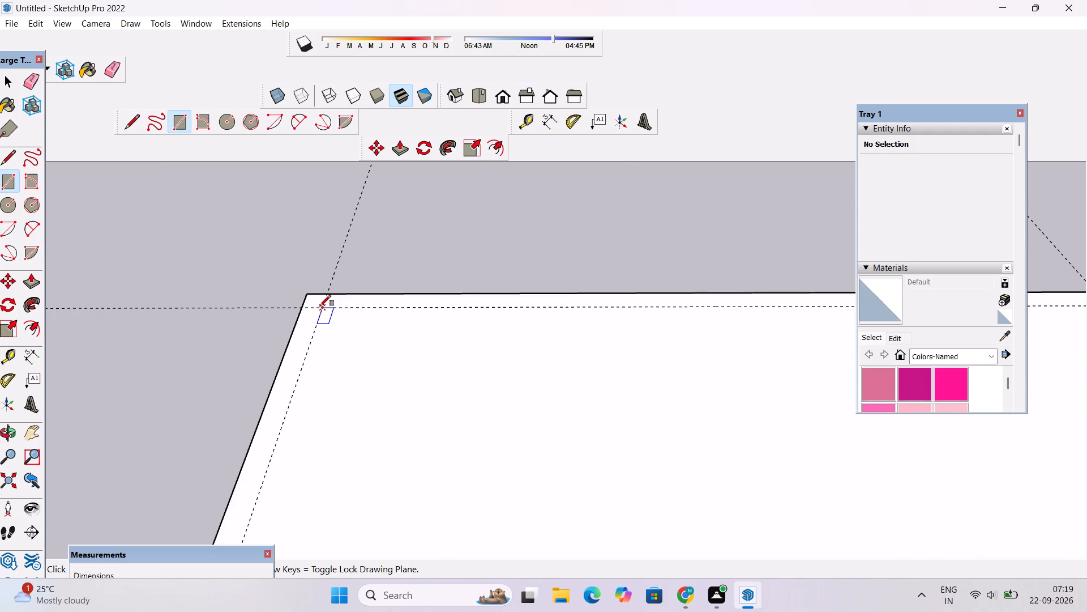
pyautogui.click(322, 308)
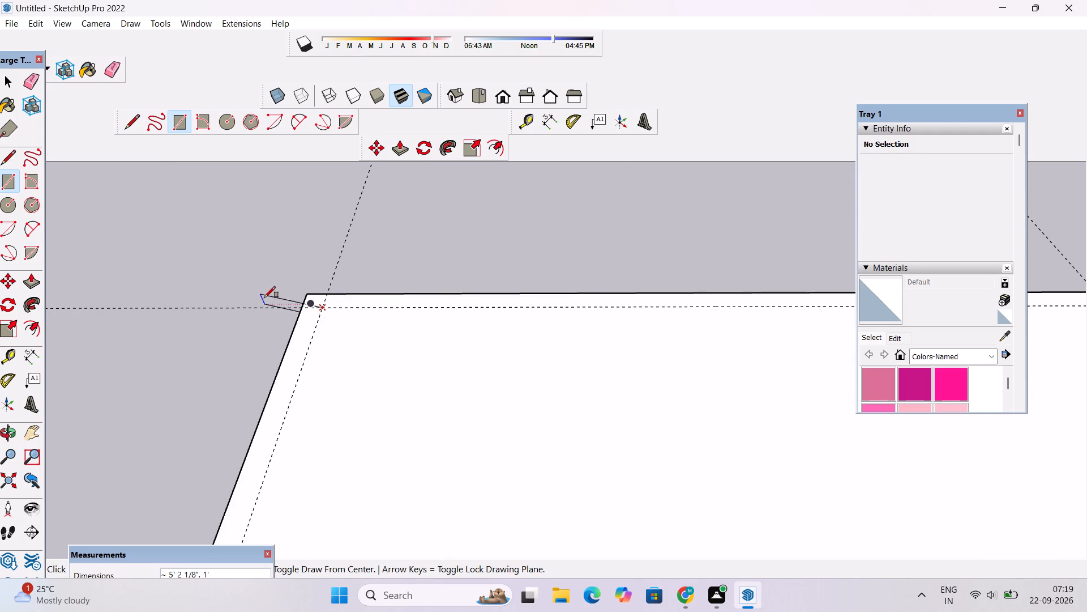
pyautogui.scroll(-11, 264, 297)
pyautogui.scroll(1, 276, 274)
pyautogui.scroll(-4, 276, 274)
pyautogui.scroll(1, 341, 405)
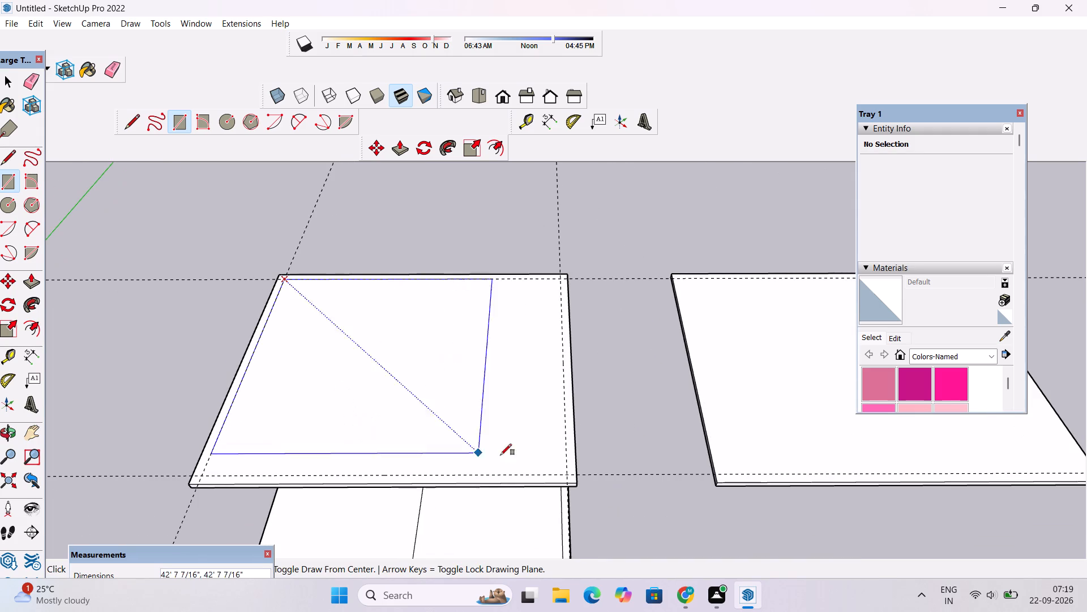
pyautogui.scroll(9, 570, 472)
pyautogui.click(570, 472)
pyautogui.scroll(-2, 570, 472)
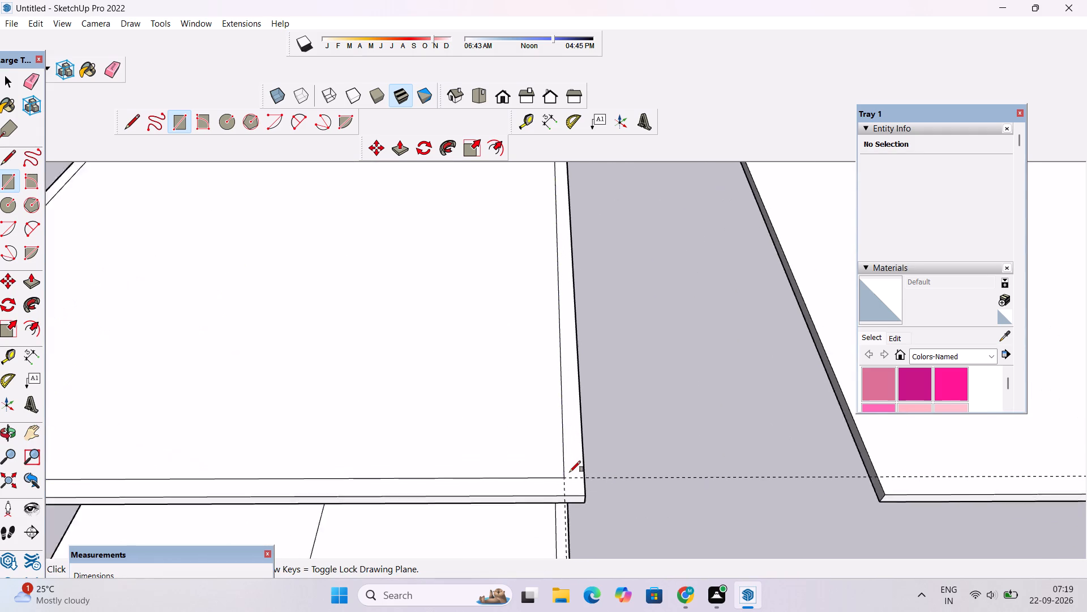
# Erase the four guide lines around the upper slab's inset rectangle.
pyautogui.scroll(-6, 570, 472)
pyautogui.press('space')
pyautogui.press('e')
pyautogui.scroll(-7, 553, 438)
pyautogui.scroll(1, 551, 420)
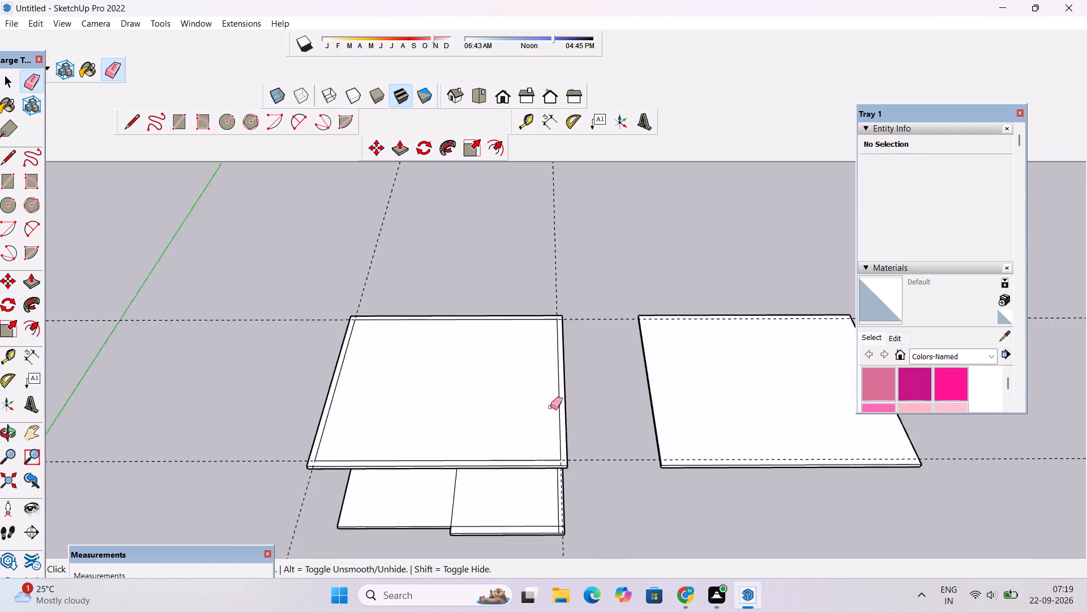
pyautogui.scroll(-3, 550, 407)
pyautogui.moveTo(250, 317); pyautogui.dragTo(259, 345)
pyautogui.moveTo(259, 349); pyautogui.dragTo(276, 452)
pyautogui.moveTo(418, 258); pyautogui.dragTo(412, 274)
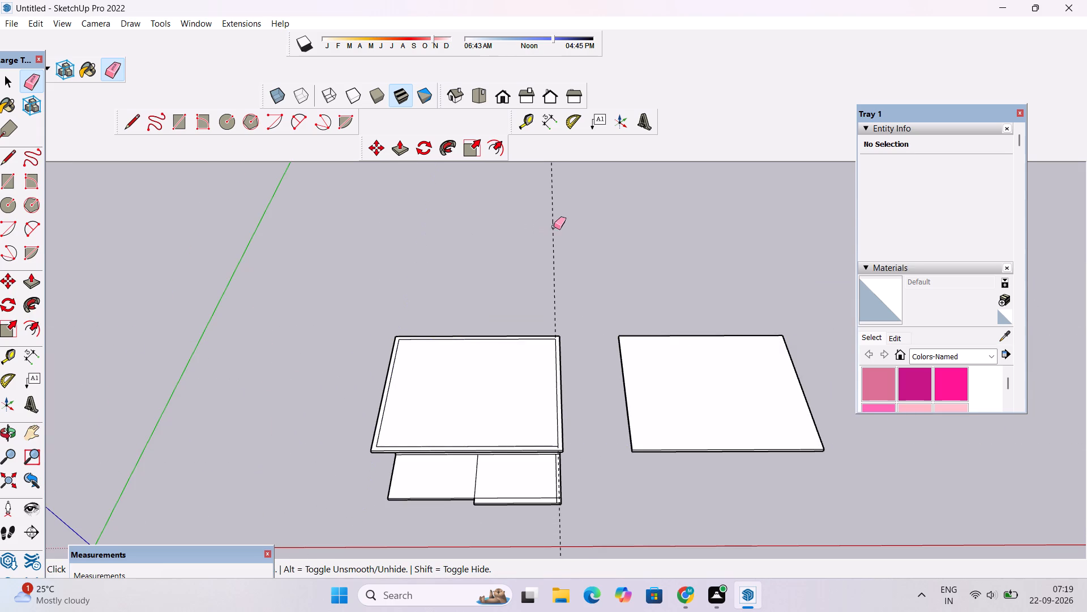
pyautogui.moveTo(559, 227); pyautogui.dragTo(548, 248)
# Examine the bordered upper slab, its overhang and the side wall of the house block from several angles.
pyautogui.press('o')
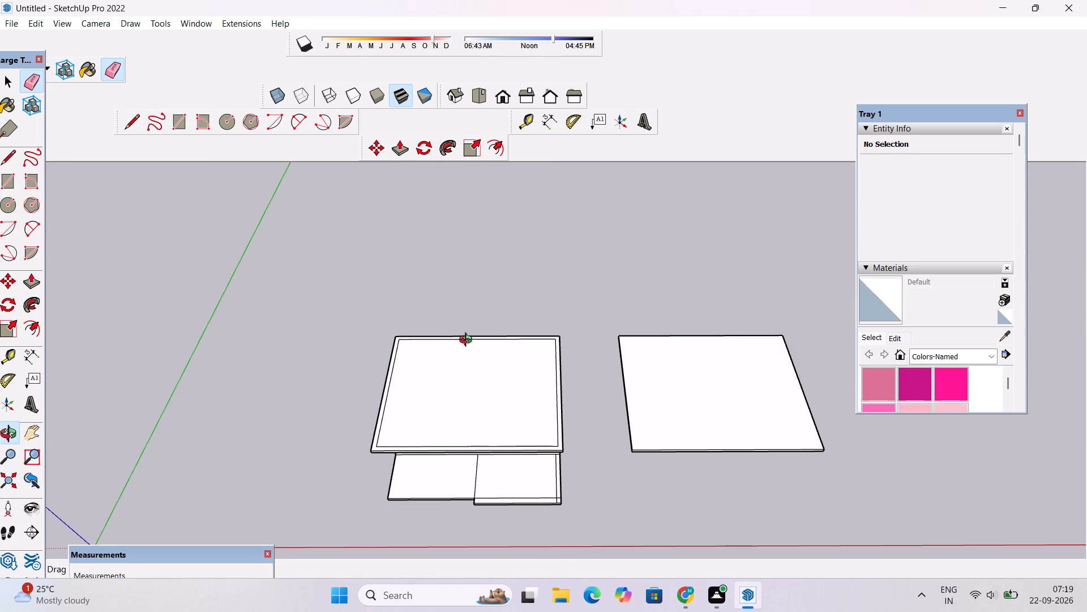
pyautogui.keyDown('shift'); pyautogui.moveTo(452, 458); pyautogui.dragTo(432, 378); pyautogui.keyUp('shift')
pyautogui.keyDown('shift'); pyautogui.moveTo(473, 342); pyautogui.dragTo(401, 352); pyautogui.keyUp('shift')
pyautogui.keyDown('shift'); pyautogui.moveTo(399, 420); pyautogui.dragTo(375, 398); pyautogui.keyUp('shift')
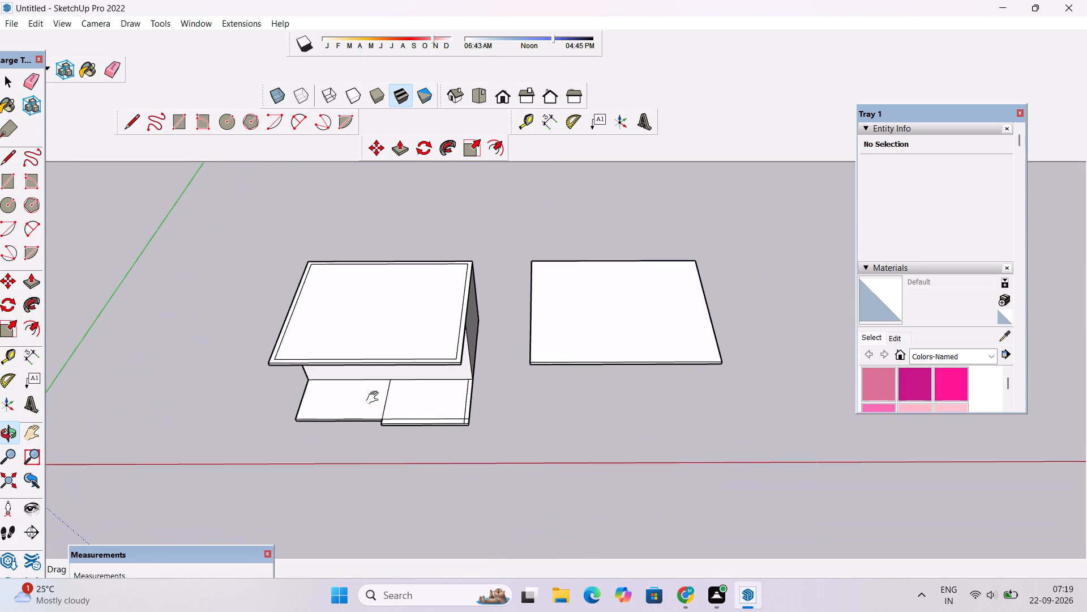
pyautogui.keyDown('shift'); pyautogui.moveTo(375, 398); pyautogui.dragTo(362, 386); pyautogui.keyUp('shift')
pyautogui.moveTo(499, 356); pyautogui.dragTo(318, 405)
pyautogui.scroll(4, 430, 310)
pyautogui.keyDown('shift'); pyautogui.moveTo(430, 324); pyautogui.dragTo(402, 386); pyautogui.keyUp('shift')
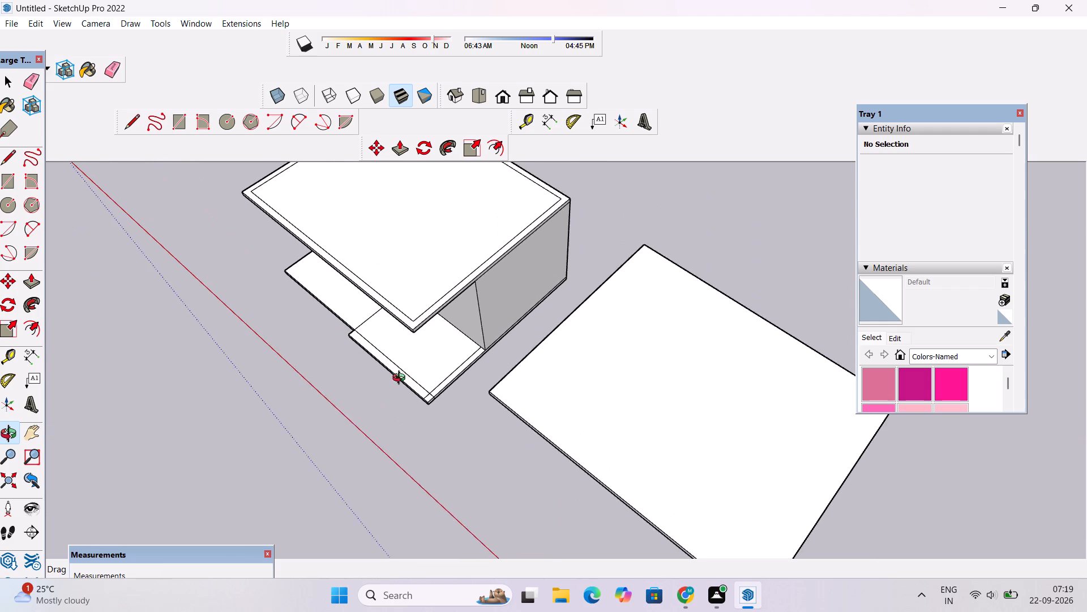
pyautogui.scroll(2, 401, 371)
pyautogui.keyDown('shift'); pyautogui.moveTo(401, 365); pyautogui.dragTo(405, 378); pyautogui.keyUp('shift')
pyautogui.keyDown('shift'); pyautogui.moveTo(405, 378); pyautogui.dragTo(408, 389); pyautogui.keyUp('shift')
pyautogui.moveTo(478, 339); pyautogui.dragTo(400, 364)
pyautogui.keyDown('shift'); pyautogui.moveTo(468, 326); pyautogui.dragTo(463, 398); pyautogui.keyUp('shift')
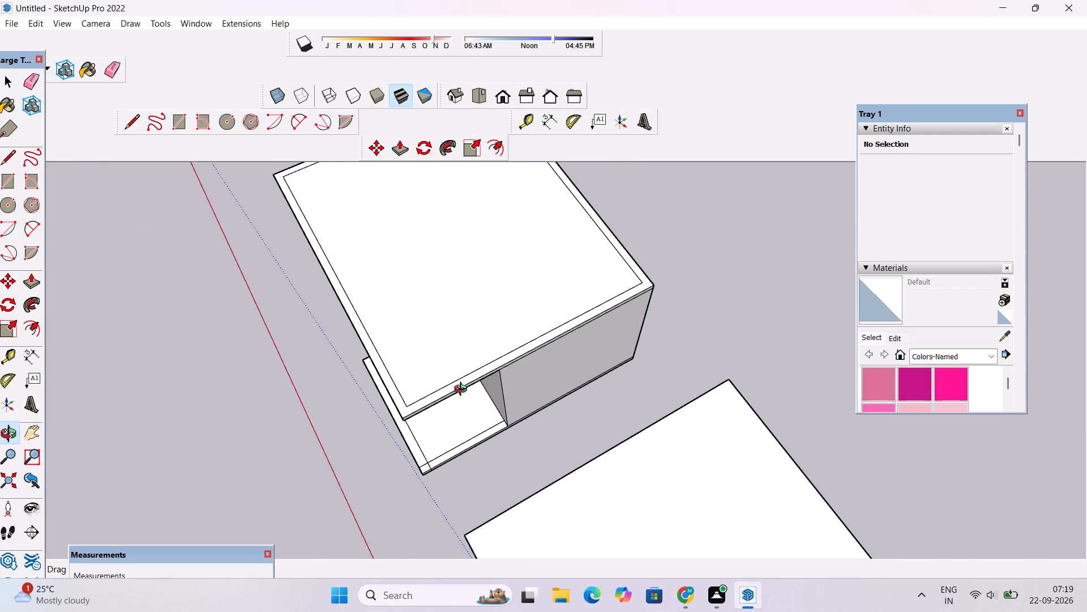
pyautogui.scroll(2, 463, 390)
pyautogui.keyDown('shift'); pyautogui.moveTo(463, 390); pyautogui.dragTo(452, 376); pyautogui.keyUp('shift')
pyautogui.moveTo(500, 389); pyautogui.dragTo(476, 323)
pyautogui.keyDown('shift'); pyautogui.moveTo(476, 320); pyautogui.dragTo(498, 397); pyautogui.keyUp('shift')
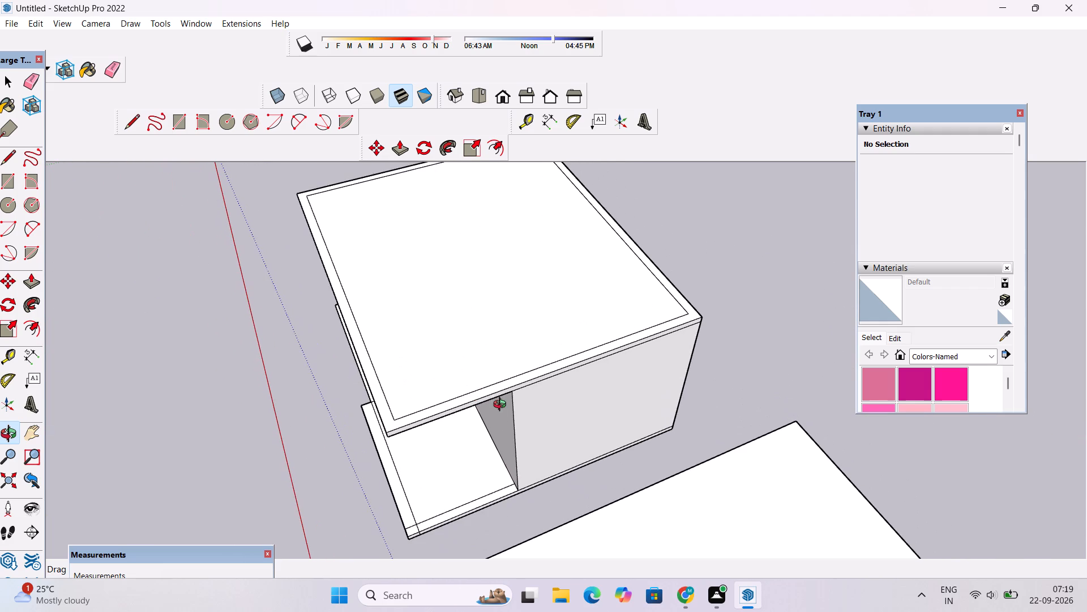
pyautogui.moveTo(524, 413); pyautogui.dragTo(524, 373)
pyautogui.scroll(9, 520, 358)
pyautogui.keyDown('shift'); pyautogui.moveTo(518, 369); pyautogui.dragTo(519, 379); pyautogui.keyUp('shift')
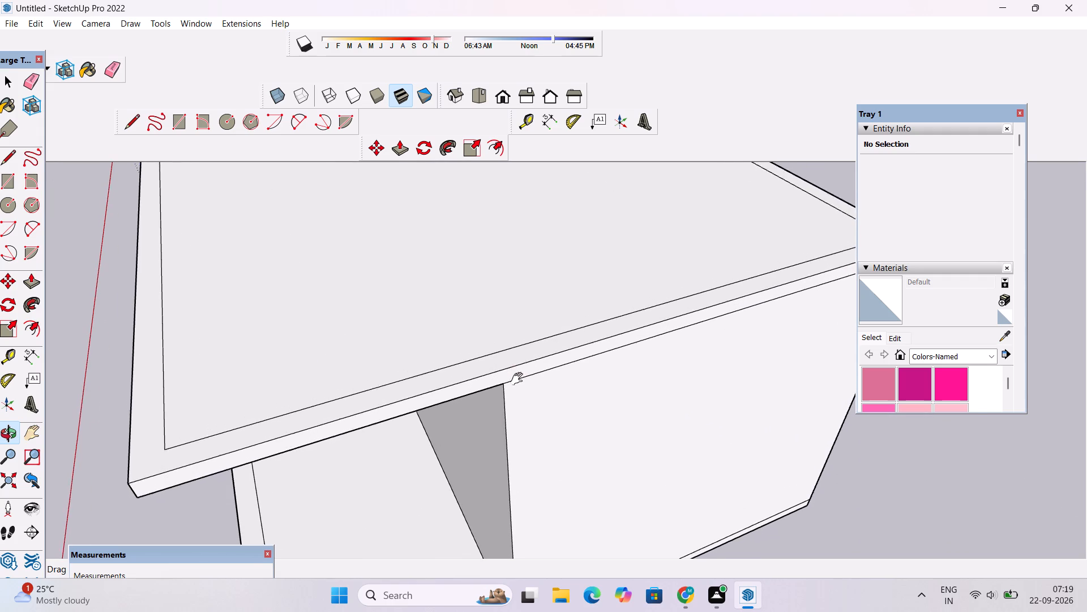
# Draw lines from the house wall's front corner up the upper slab's 1' right side edge and across its 1' 6" border.
pyautogui.keyDown('shift'); pyautogui.moveTo(519, 379); pyautogui.dragTo(521, 381); pyautogui.keyUp('shift')
pyautogui.press('l')
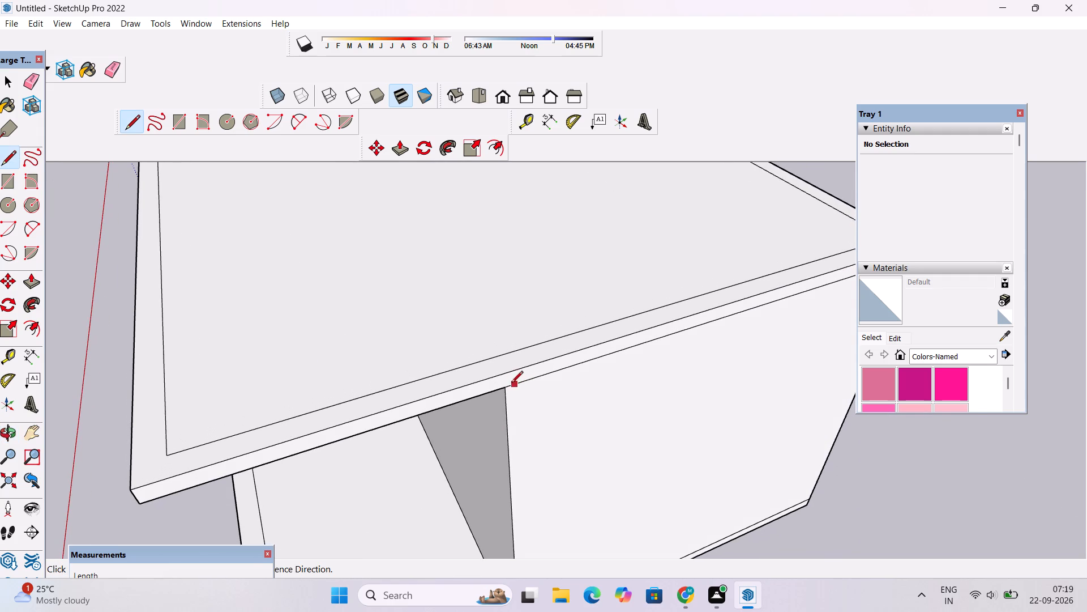
pyautogui.scroll(4, 493, 385)
pyautogui.click(508, 390)
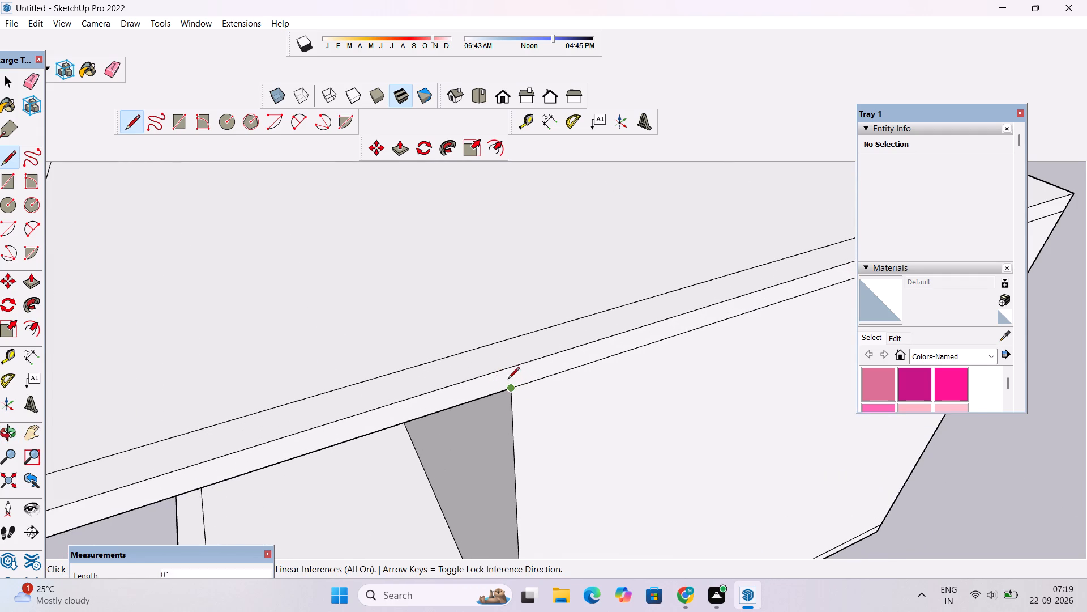
pyautogui.click(506, 371)
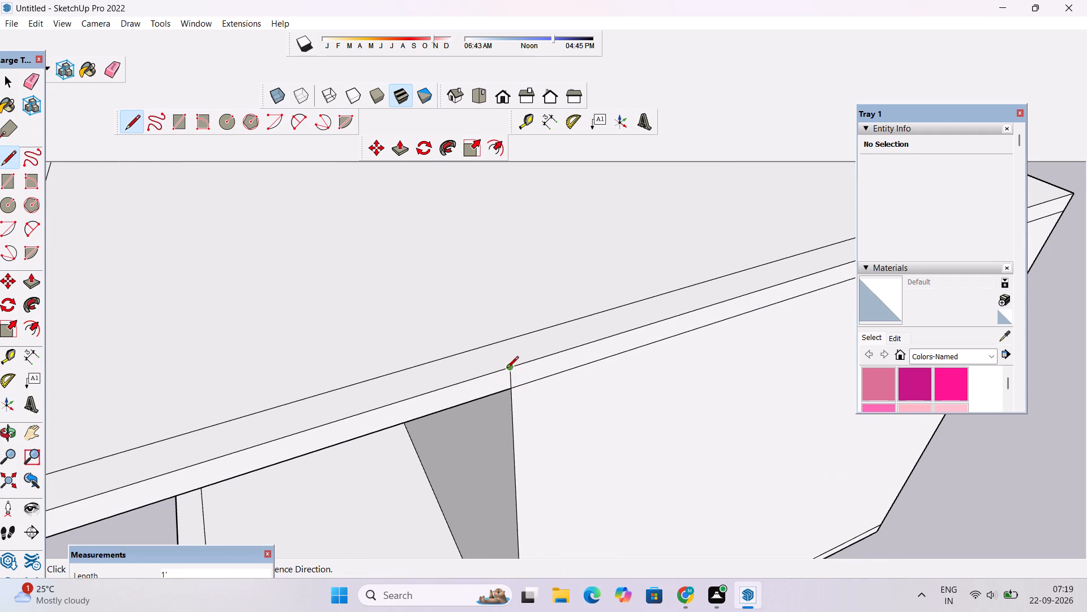
pyautogui.click(507, 369)
pyautogui.click(493, 345)
# Examine the upper slab's border, the recessed front wall and the stepped lower slab from several front angles.
pyautogui.press('o')
pyautogui.scroll(-20, 490, 342)
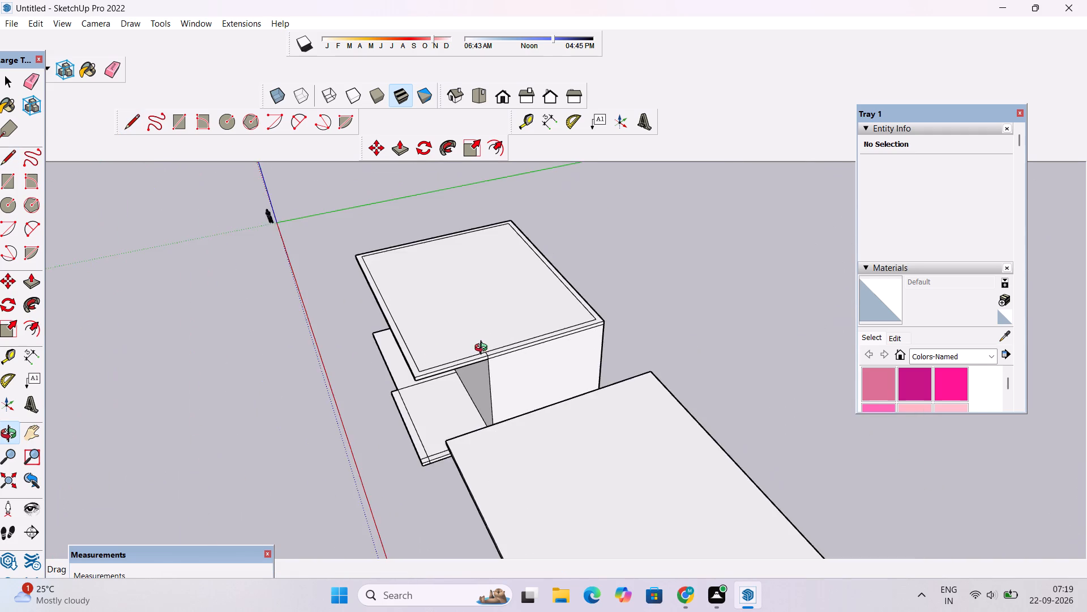
pyautogui.moveTo(365, 362); pyautogui.dragTo(588, 339)
pyautogui.moveTo(512, 360); pyautogui.dragTo(612, 379)
pyautogui.keyDown('shift'); pyautogui.moveTo(496, 420); pyautogui.dragTo(499, 395); pyautogui.keyUp('shift')
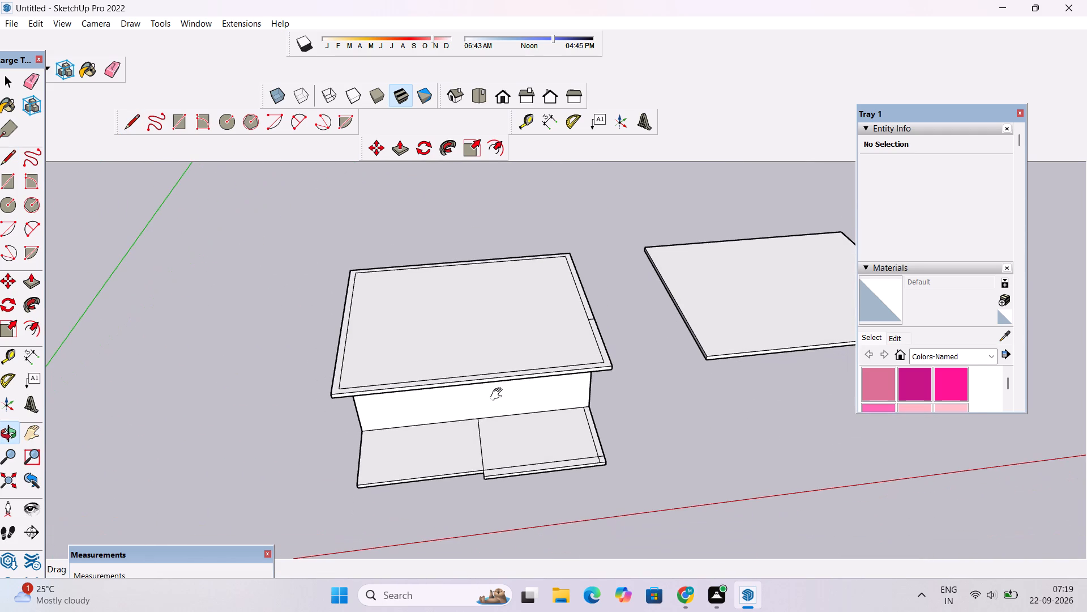
pyautogui.keyDown('shift'); pyautogui.moveTo(431, 395); pyautogui.dragTo(495, 386); pyautogui.keyUp('shift')
pyautogui.moveTo(478, 399); pyautogui.dragTo(456, 405)
pyautogui.scroll(1, 391, 370)
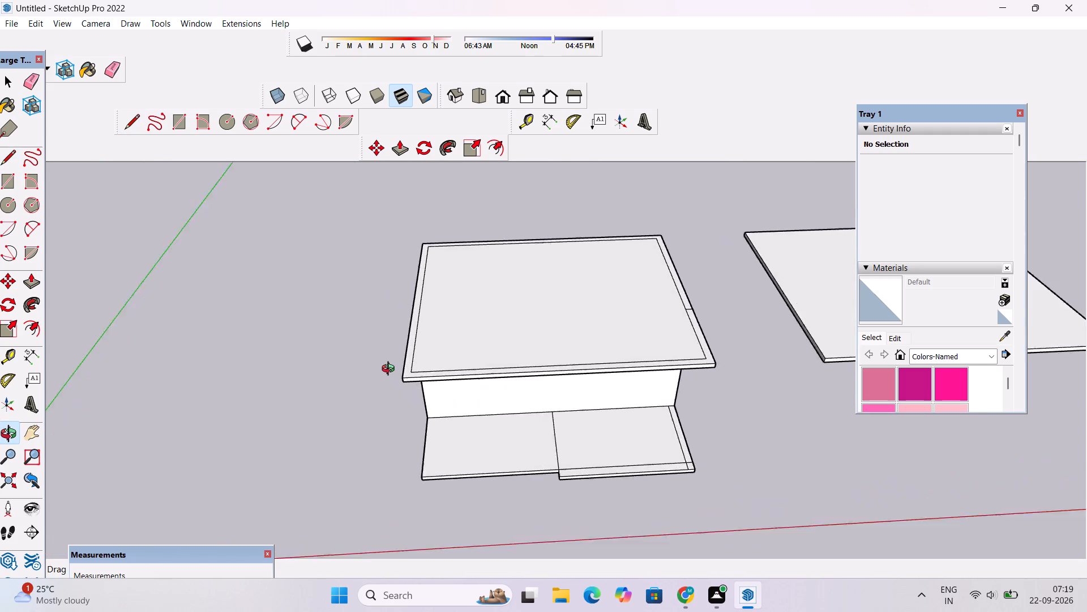
pyautogui.scroll(4, 391, 370)
pyautogui.keyDown('shift'); pyautogui.moveTo(391, 370); pyautogui.dragTo(386, 376); pyautogui.keyUp('shift')
pyautogui.moveTo(421, 386); pyautogui.dragTo(361, 401)
pyautogui.moveTo(360, 401); pyautogui.dragTo(470, 403)
pyautogui.keyDown('shift'); pyautogui.moveTo(503, 403); pyautogui.dragTo(339, 404); pyautogui.keyUp('shift')
pyautogui.moveTo(363, 419); pyautogui.dragTo(356, 397)
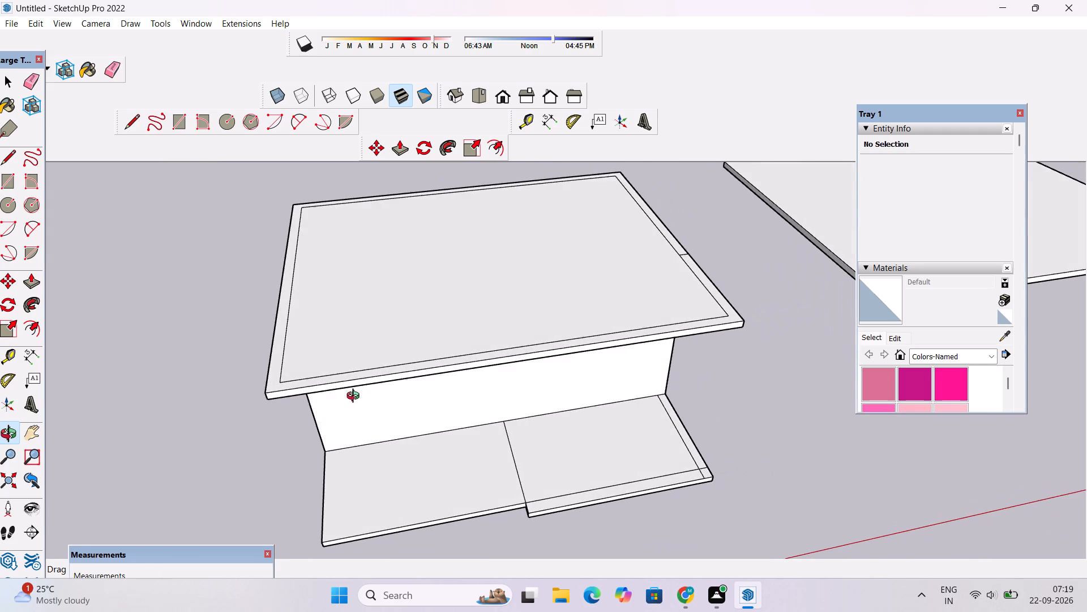
pyautogui.moveTo(356, 397); pyautogui.dragTo(355, 396)
pyautogui.moveTo(365, 430); pyautogui.dragTo(349, 393)
pyautogui.moveTo(470, 392); pyautogui.dragTo(433, 406)
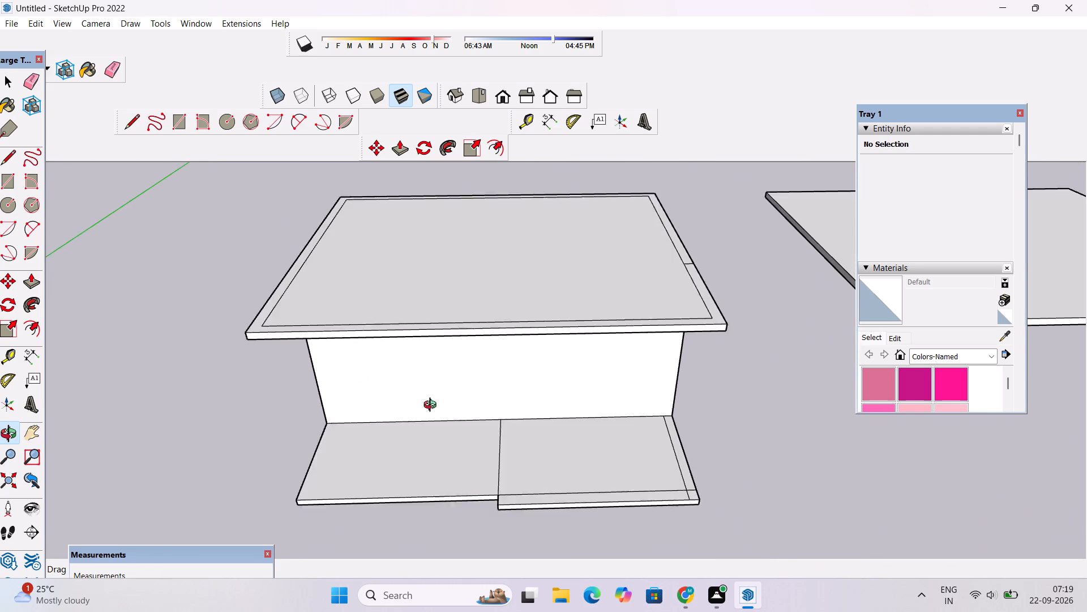
pyautogui.moveTo(433, 406); pyautogui.dragTo(416, 411)
pyautogui.moveTo(406, 409); pyautogui.dragTo(432, 437)
pyautogui.moveTo(434, 433); pyautogui.dragTo(458, 469)
pyautogui.moveTo(454, 461); pyautogui.dragTo(502, 460)
pyautogui.moveTo(503, 459); pyautogui.dragTo(480, 456)
pyautogui.keyDown('shift'); pyautogui.moveTo(477, 451); pyautogui.dragTo(497, 450); pyautogui.keyUp('shift')
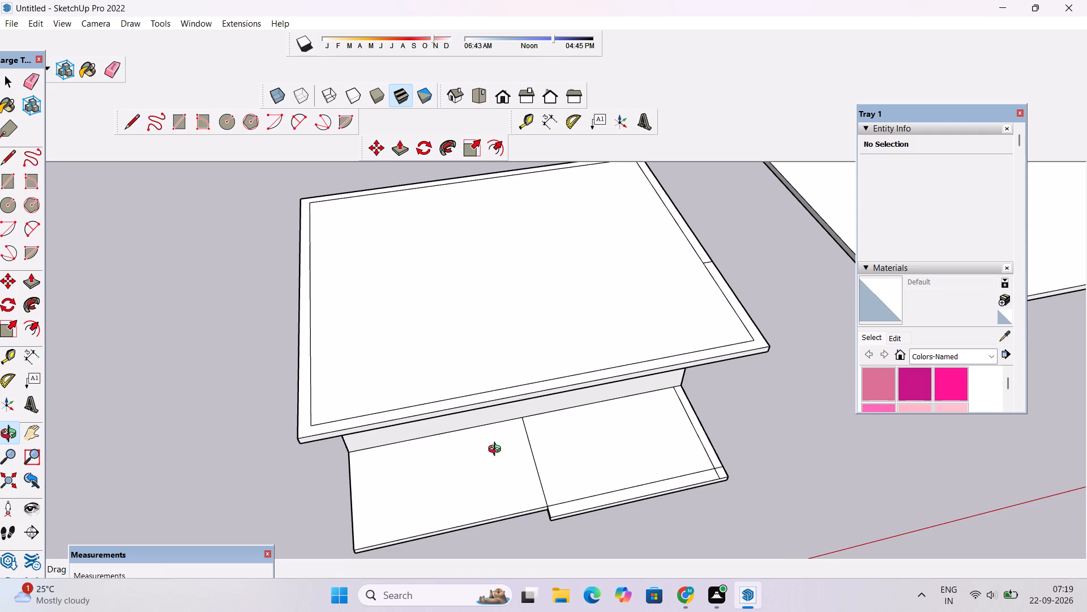
# Draw a line across the left border of the upper slab's top face, aligned with the dividing line on the right border.
pyautogui.press('l')
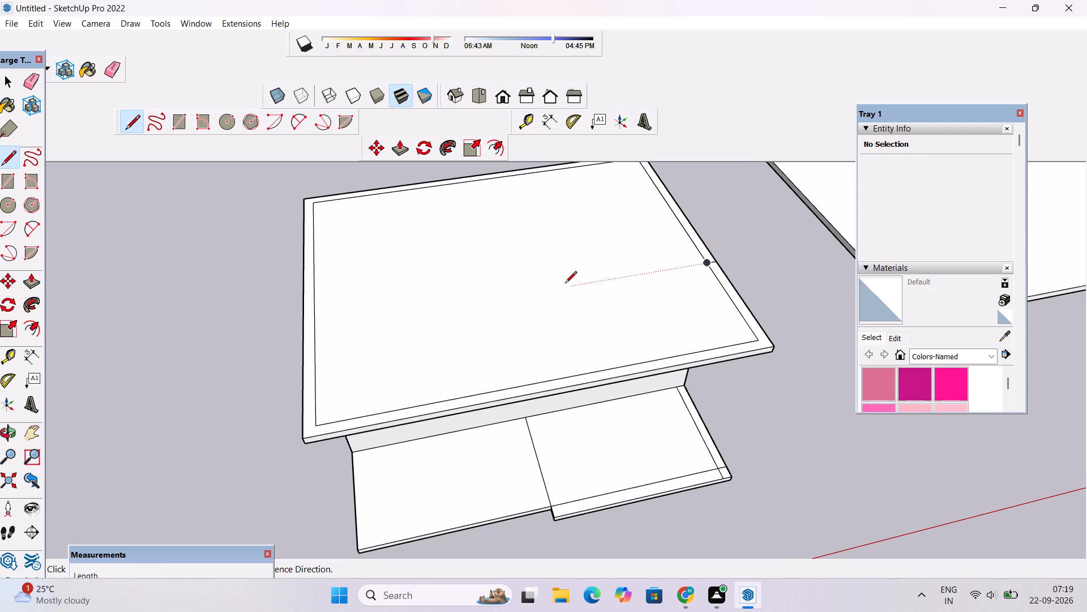
pyautogui.scroll(8, 311, 331)
pyautogui.click(316, 331)
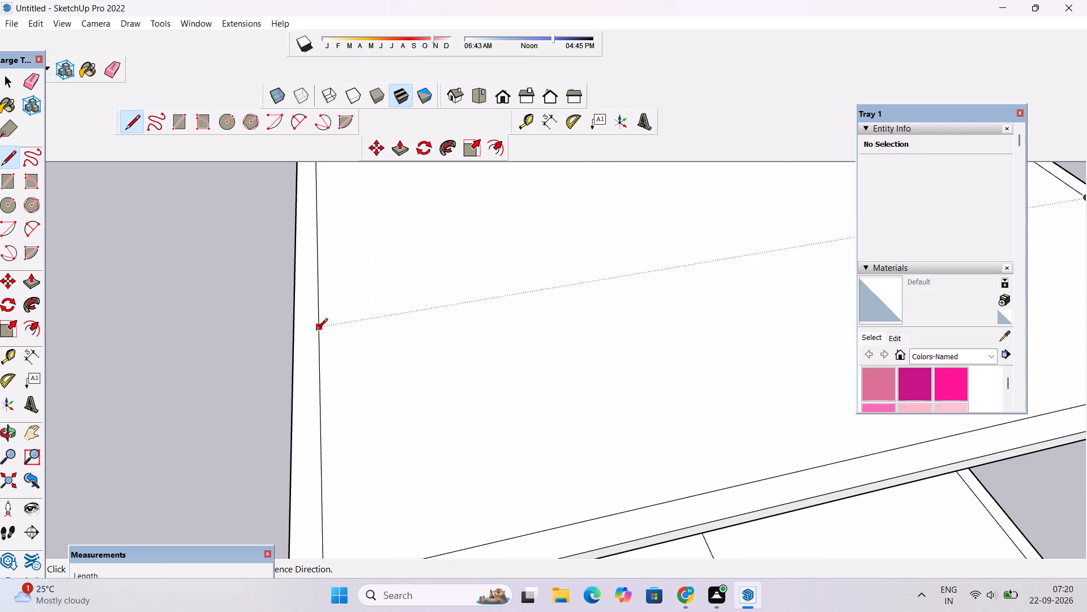
pyautogui.click(296, 333)
pyautogui.scroll(-7, 284, 321)
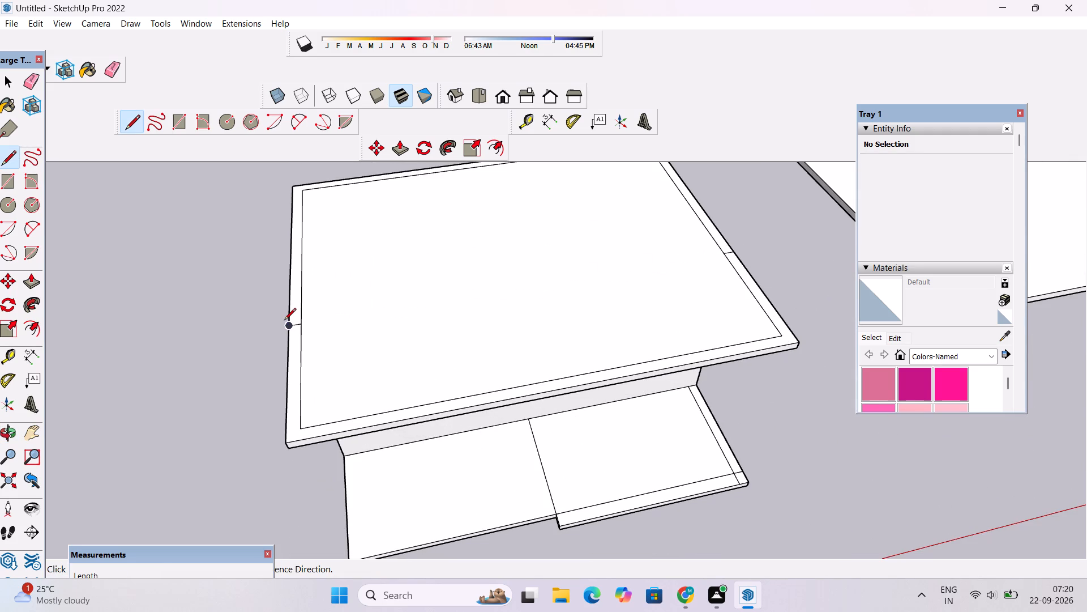
pyautogui.press('space')
# Examine the upper slab's front overhang and the lower slab's border strips from several angles.
pyautogui.press('o')
pyautogui.moveTo(439, 426); pyautogui.dragTo(399, 402)
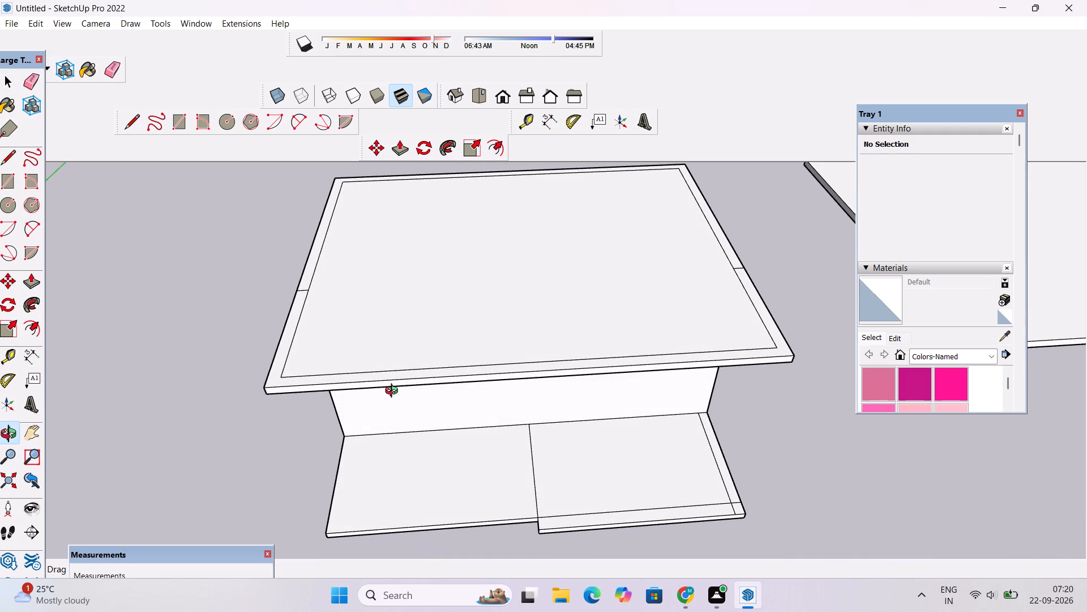
pyautogui.scroll(8, 391, 390)
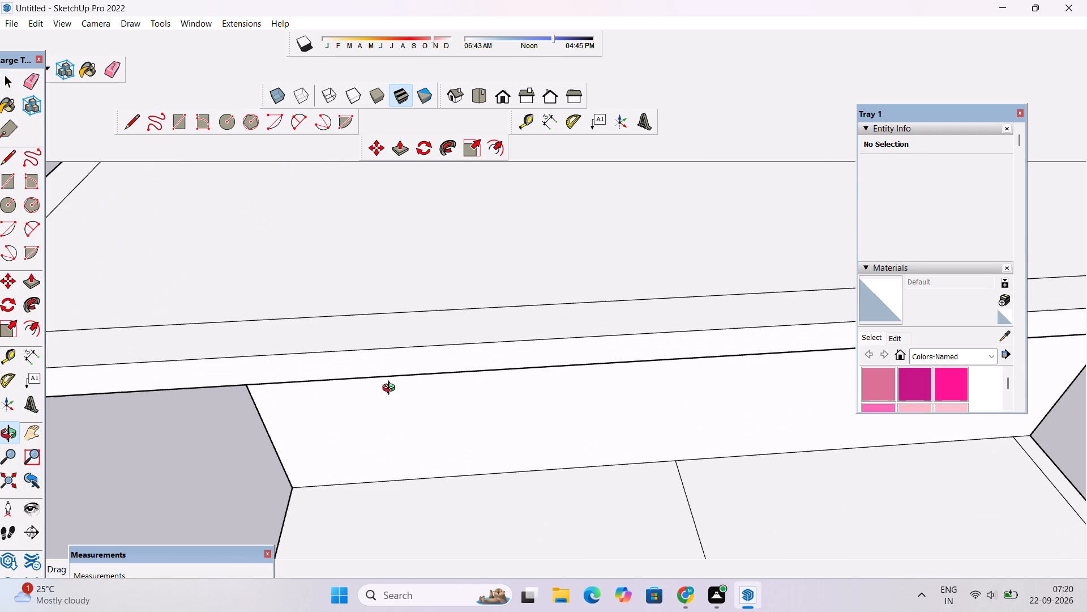
pyautogui.scroll(-4, 391, 386)
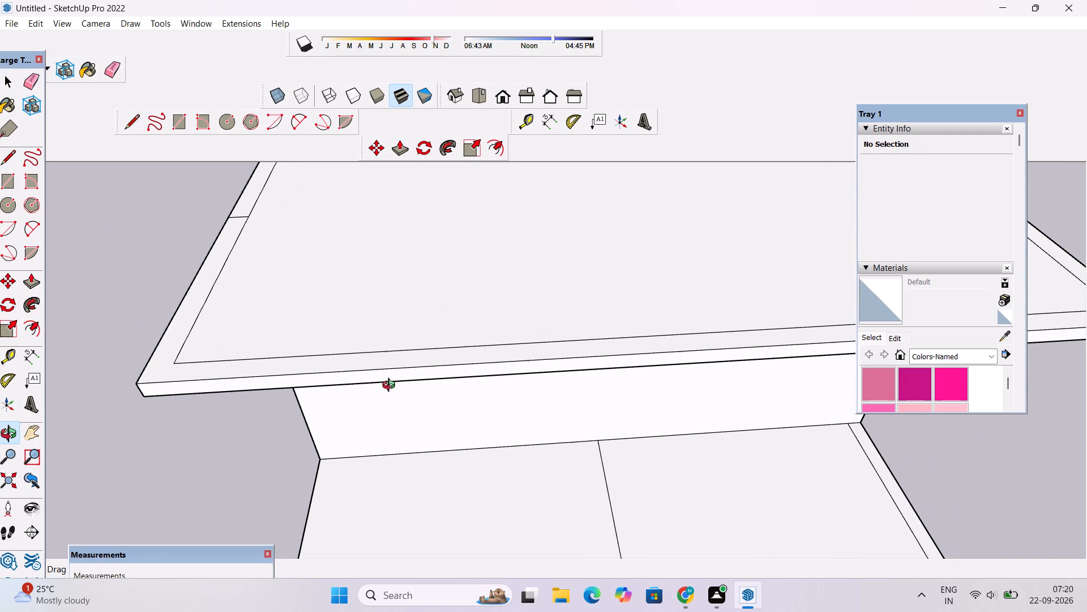
pyautogui.keyDown('shift'); pyautogui.moveTo(393, 409); pyautogui.dragTo(397, 311); pyautogui.keyUp('shift')
pyautogui.moveTo(442, 384); pyautogui.dragTo(283, 391)
pyautogui.scroll(-4, 281, 385)
pyautogui.moveTo(307, 406); pyautogui.dragTo(409, 419)
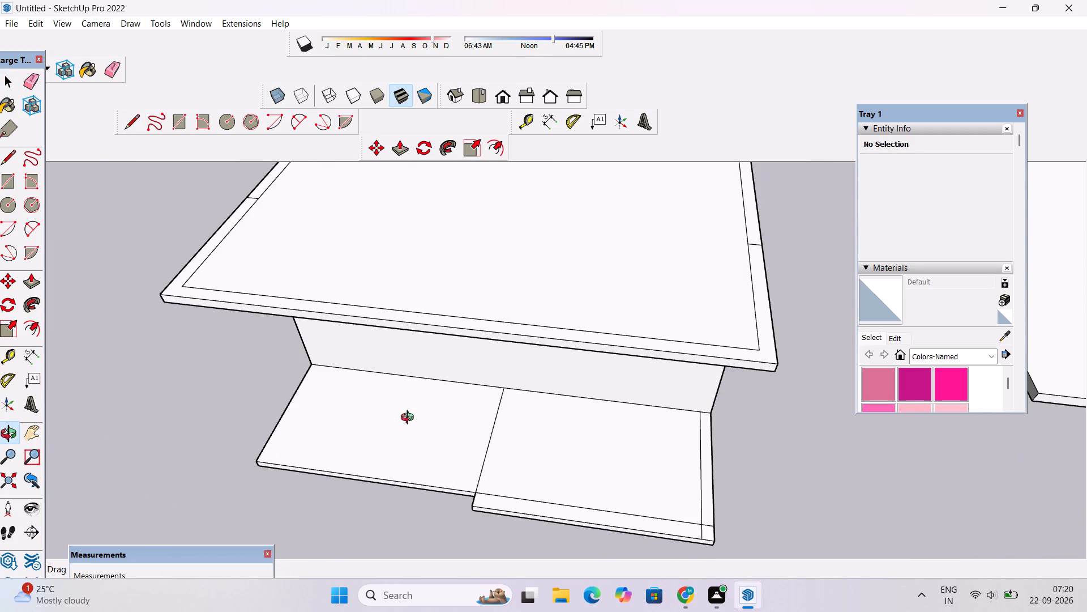
pyautogui.keyDown('shift'); pyautogui.moveTo(425, 421); pyautogui.dragTo(408, 382); pyautogui.keyUp('shift')
pyautogui.scroll(-4, 400, 368)
pyautogui.moveTo(395, 370); pyautogui.dragTo(430, 391)
pyautogui.moveTo(431, 392); pyautogui.dragTo(420, 376)
pyautogui.keyDown('shift'); pyautogui.moveTo(420, 376); pyautogui.dragTo(370, 375); pyautogui.keyUp('shift')
pyautogui.moveTo(456, 427); pyautogui.dragTo(444, 384)
pyautogui.keyDown('shift'); pyautogui.scroll(4, 508, 342); pyautogui.keyUp('shift')
# Push/Pull the lower slab's right border strip up 28' to the upper slab's underside, forming a side wall.
pyautogui.moveTo(572, 356); pyautogui.dragTo(540, 364)
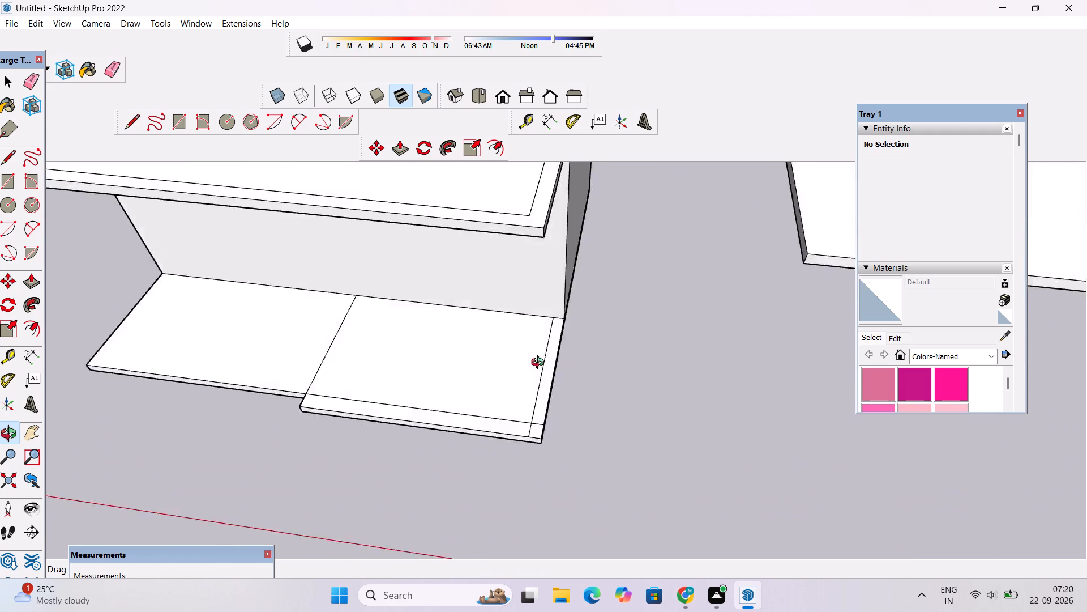
pyautogui.moveTo(540, 364); pyautogui.dragTo(440, 346)
pyautogui.moveTo(465, 344); pyautogui.dragTo(469, 387)
pyautogui.keyDown('shift'); pyautogui.moveTo(542, 426); pyautogui.dragTo(498, 456); pyautogui.keyUp('shift')
pyautogui.scroll(2, 496, 450)
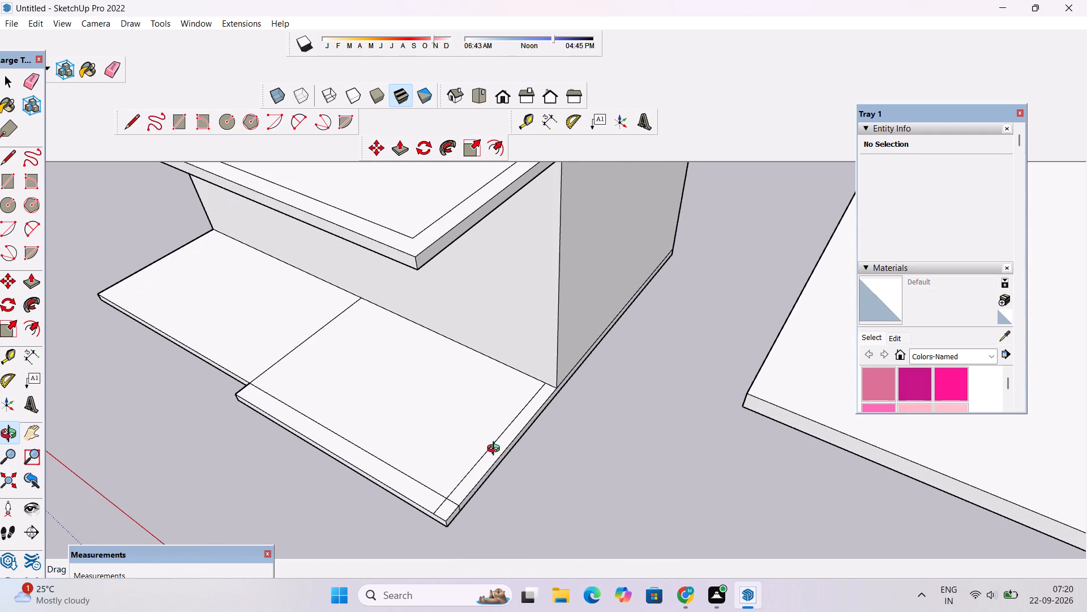
pyautogui.press('p')
pyautogui.click(489, 460)
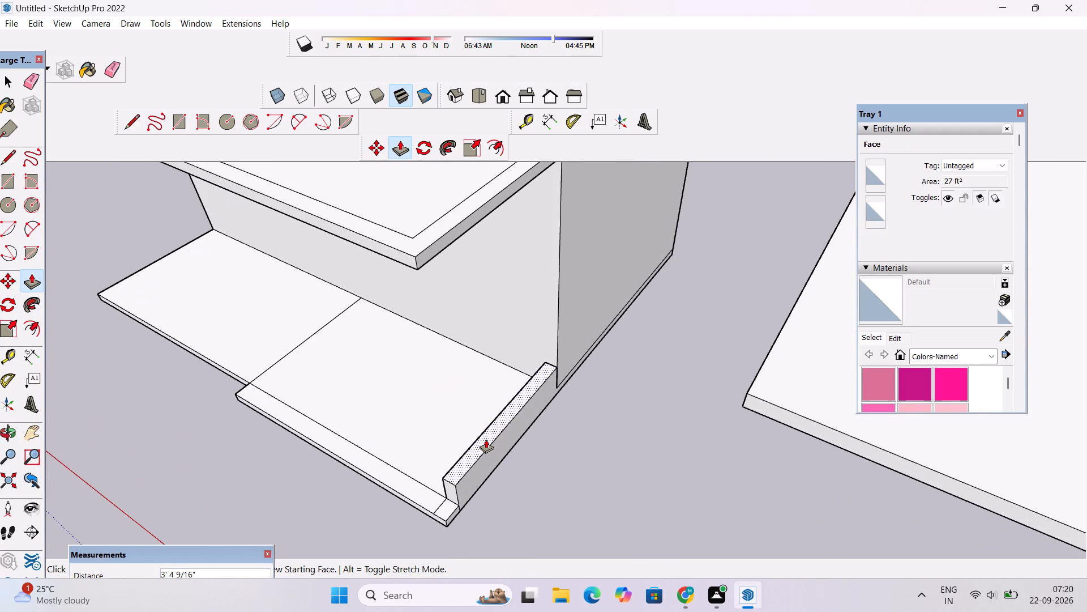
pyautogui.scroll(-5, 486, 439)
pyautogui.scroll(6, 470, 342)
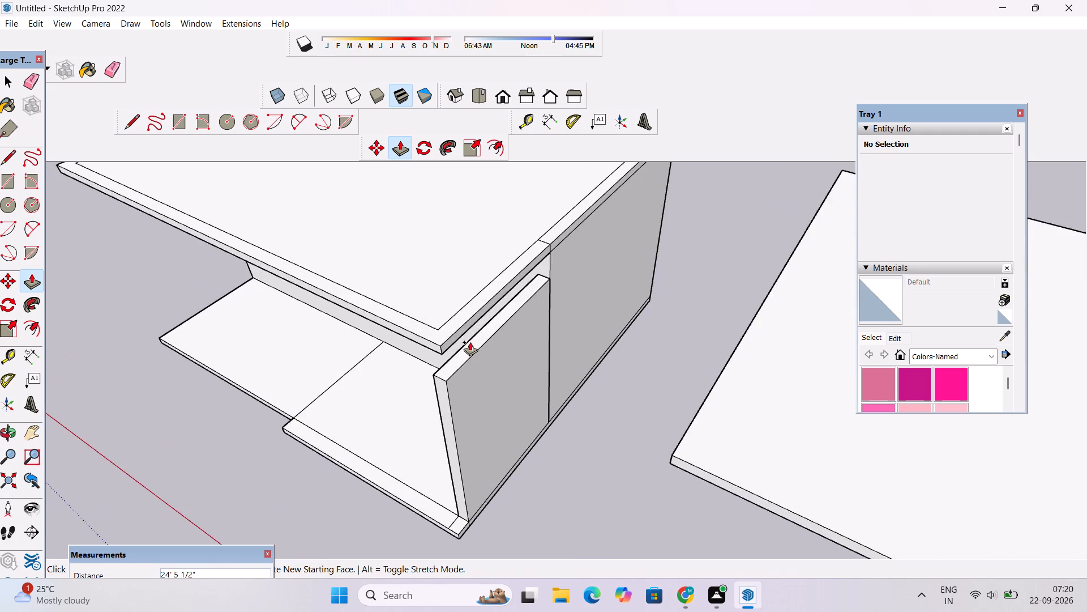
pyautogui.scroll(6, 470, 342)
pyautogui.click(451, 316)
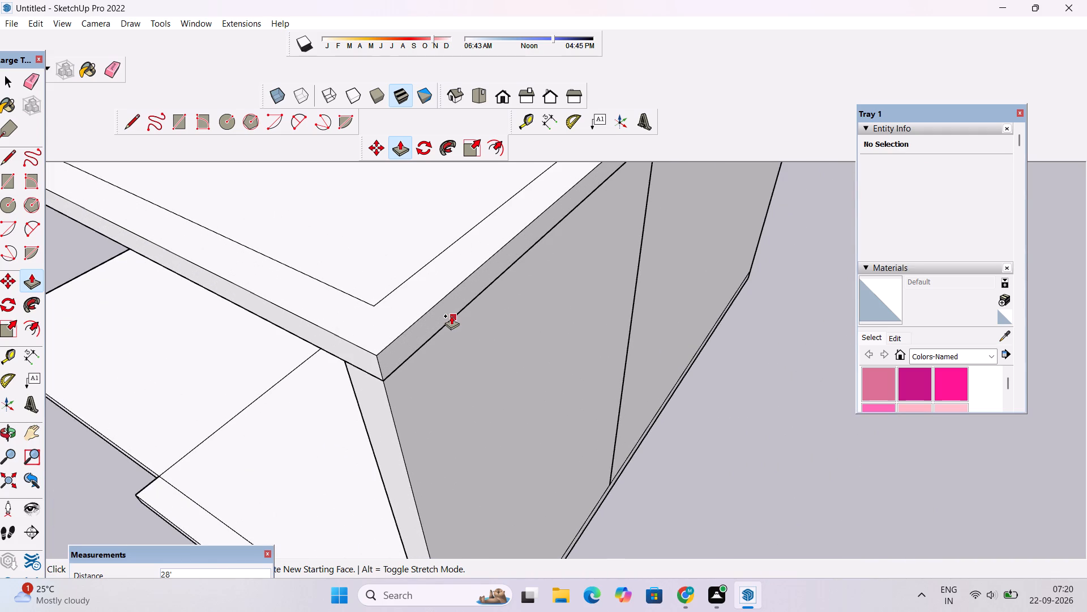
pyautogui.scroll(-10, 455, 371)
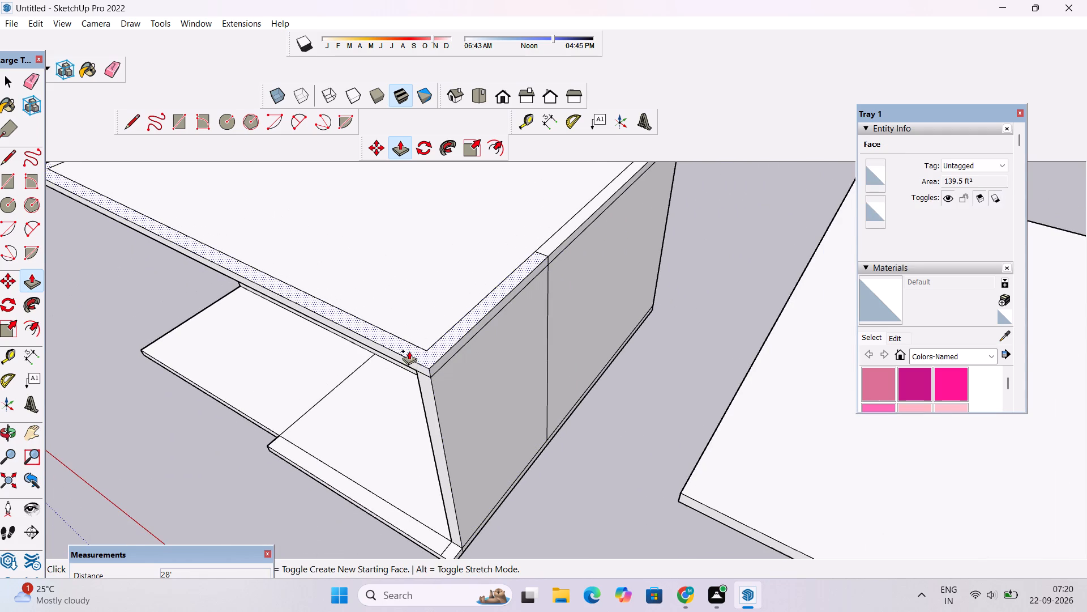
# Examine the new right side wall, the space between the slabs and the lower slab's front border strip.
pyautogui.press('o')
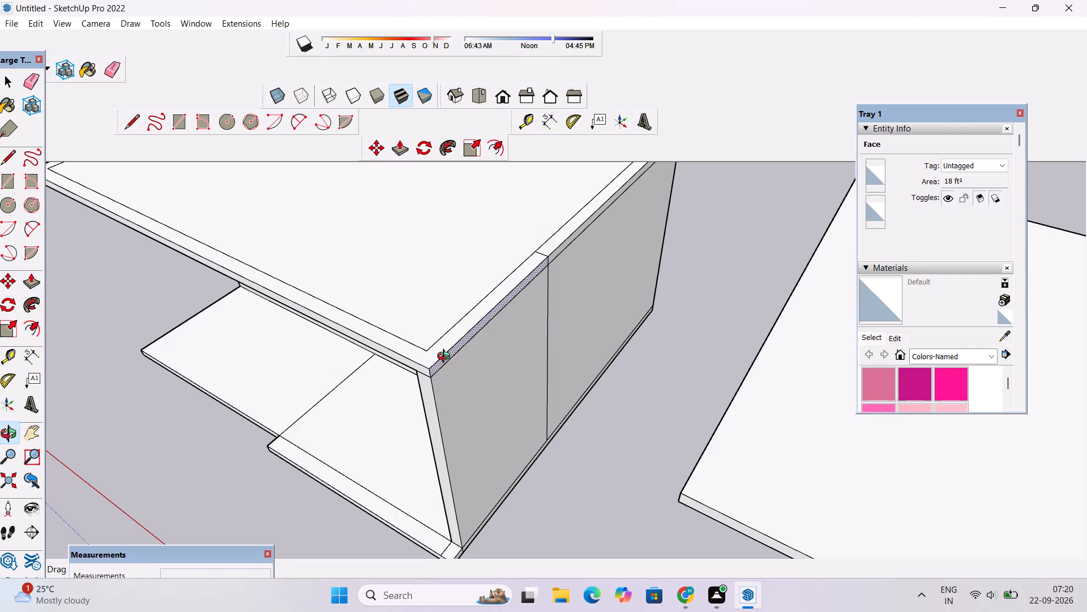
pyautogui.scroll(-4, 446, 358)
pyautogui.moveTo(408, 388); pyautogui.dragTo(605, 364)
pyautogui.moveTo(579, 407); pyautogui.dragTo(579, 368)
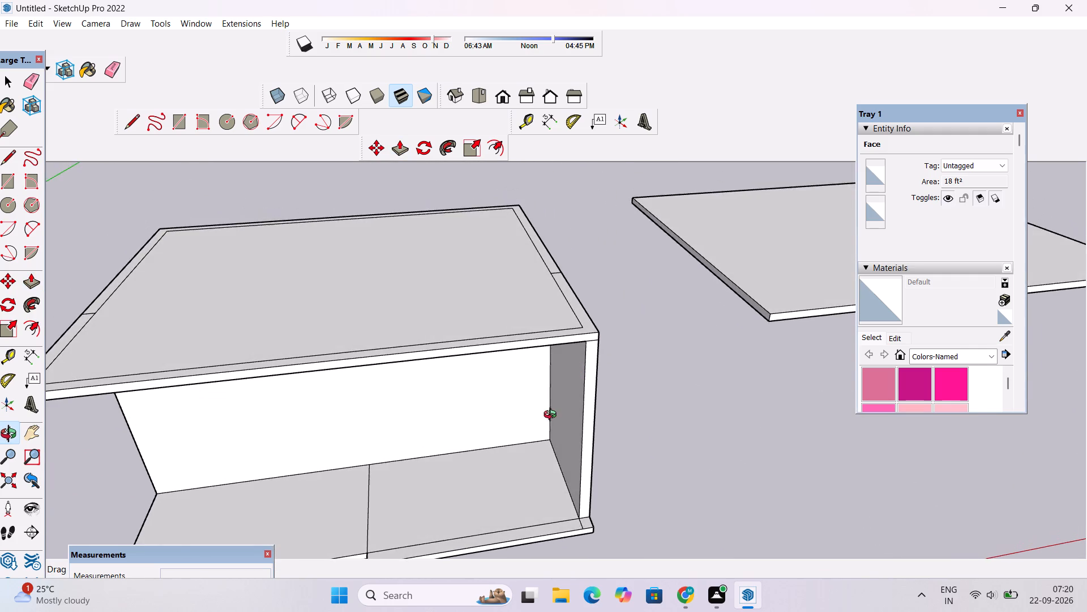
pyautogui.moveTo(553, 416); pyautogui.dragTo(558, 362)
pyautogui.scroll(-2, 558, 362)
pyautogui.moveTo(557, 375); pyautogui.dragTo(566, 448)
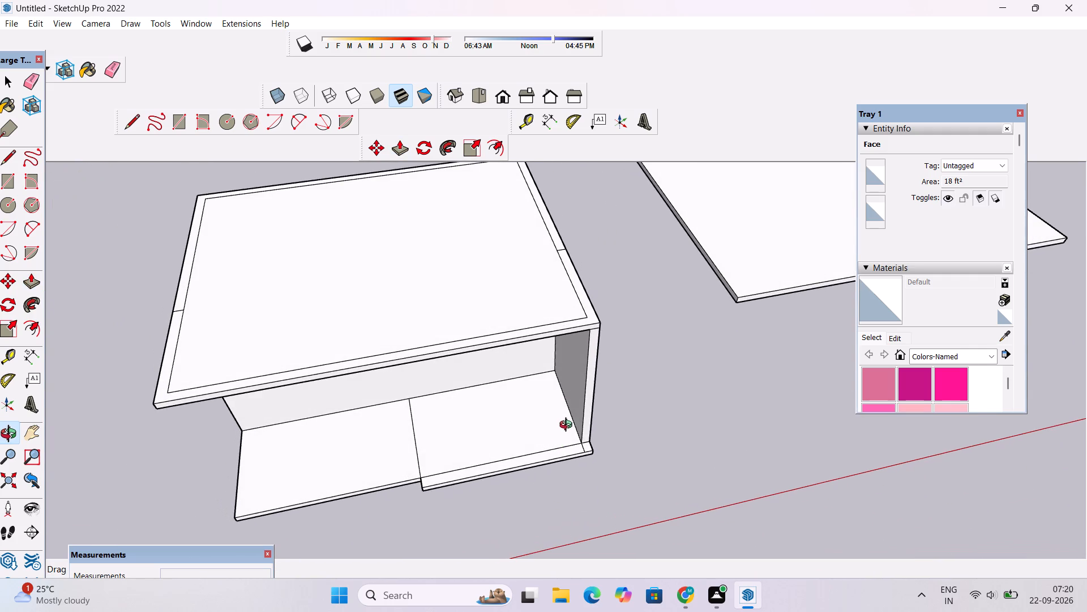
pyautogui.scroll(3, 503, 354)
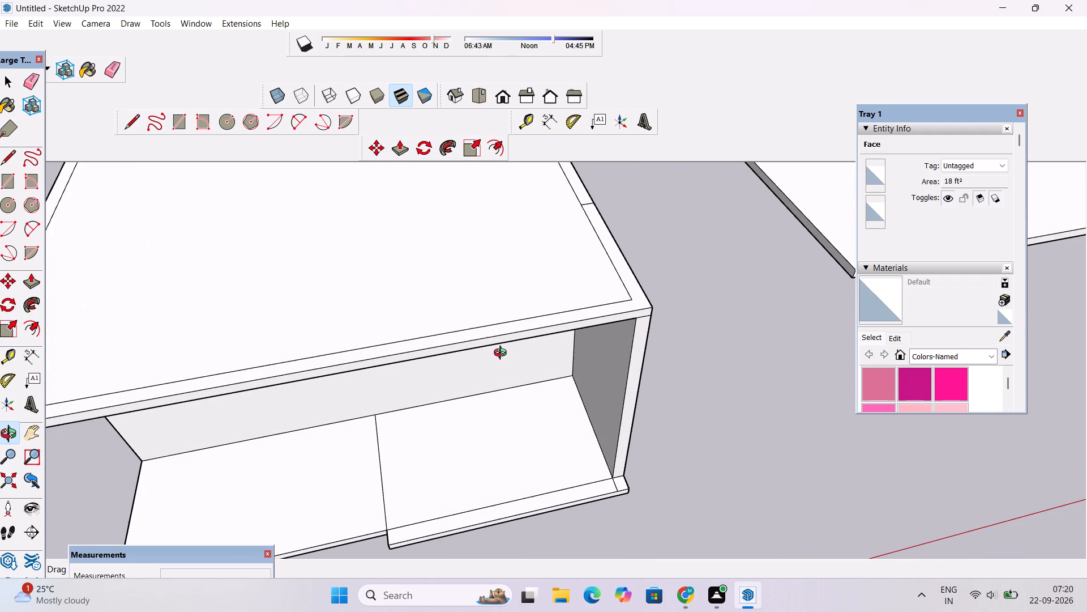
pyautogui.keyDown('shift'); pyautogui.moveTo(503, 354); pyautogui.dragTo(512, 372); pyautogui.keyUp('shift')
pyautogui.scroll(1, 512, 372)
pyautogui.keyDown('shift'); pyautogui.click(512, 372); pyautogui.keyUp('shift')
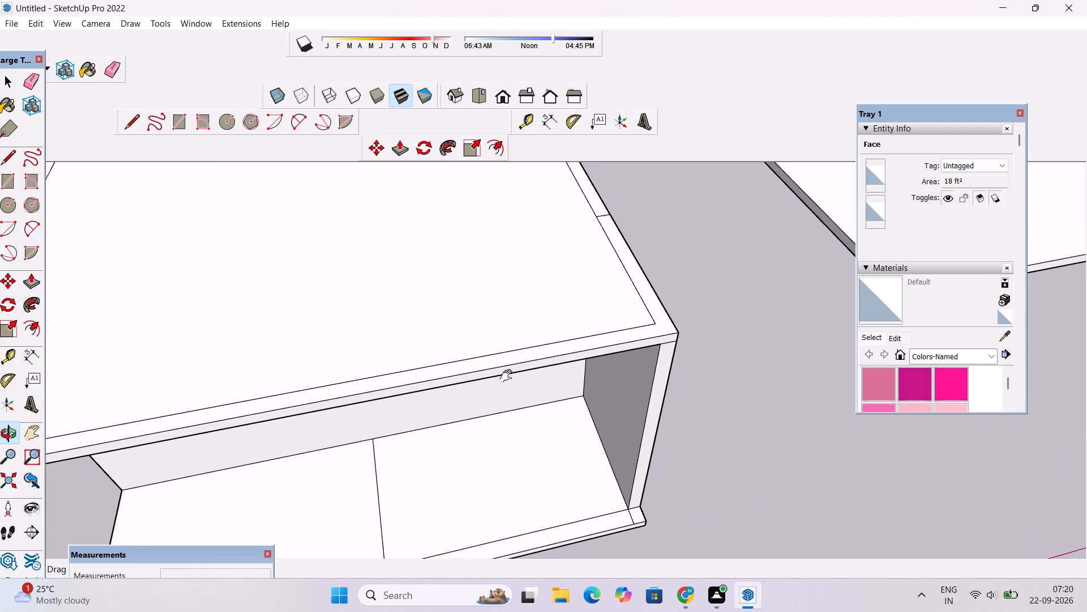
pyautogui.moveTo(500, 402); pyautogui.dragTo(472, 342)
pyautogui.keyDown('shift'); pyautogui.moveTo(470, 358); pyautogui.dragTo(479, 318); pyautogui.keyUp('shift')
pyautogui.moveTo(482, 333); pyautogui.dragTo(481, 354)
pyautogui.moveTo(512, 362); pyautogui.dragTo(438, 355)
pyautogui.moveTo(433, 368); pyautogui.dragTo(529, 388)
pyautogui.keyDown('shift'); pyautogui.moveTo(480, 451); pyautogui.dragTo(478, 382); pyautogui.keyUp('shift')
pyautogui.scroll(2, 480, 410)
pyautogui.moveTo(480, 410); pyautogui.dragTo(468, 414)
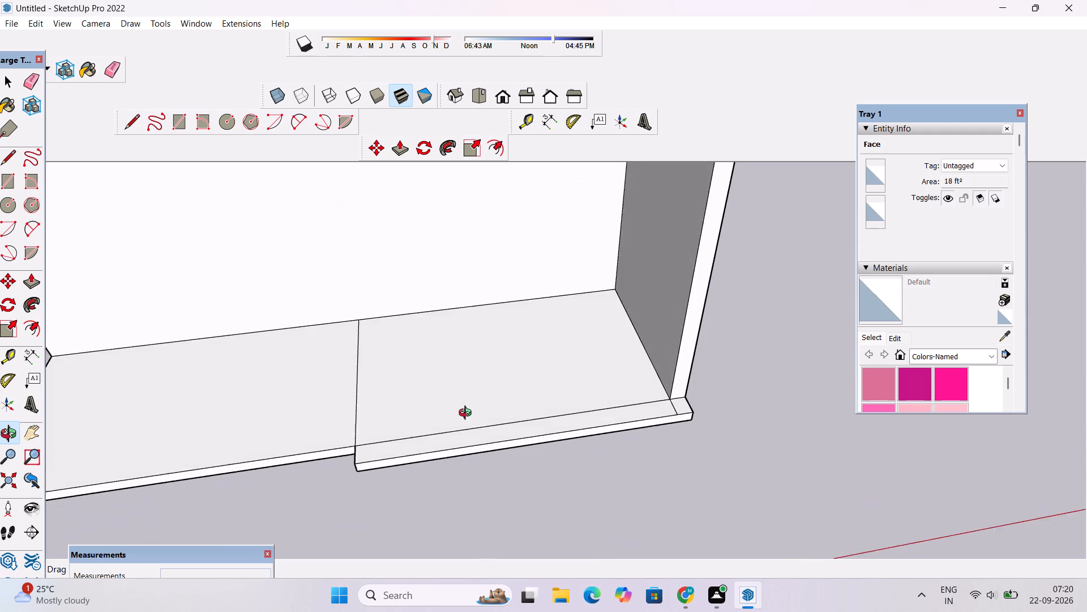
pyautogui.moveTo(468, 414); pyautogui.dragTo(447, 414)
pyautogui.keyDown('shift'); pyautogui.moveTo(442, 414); pyautogui.dragTo(485, 409); pyautogui.keyUp('shift')
pyautogui.scroll(1, 478, 413)
pyautogui.keyDown('shift'); pyautogui.moveTo(478, 413); pyautogui.dragTo(465, 427); pyautogui.keyUp('shift')
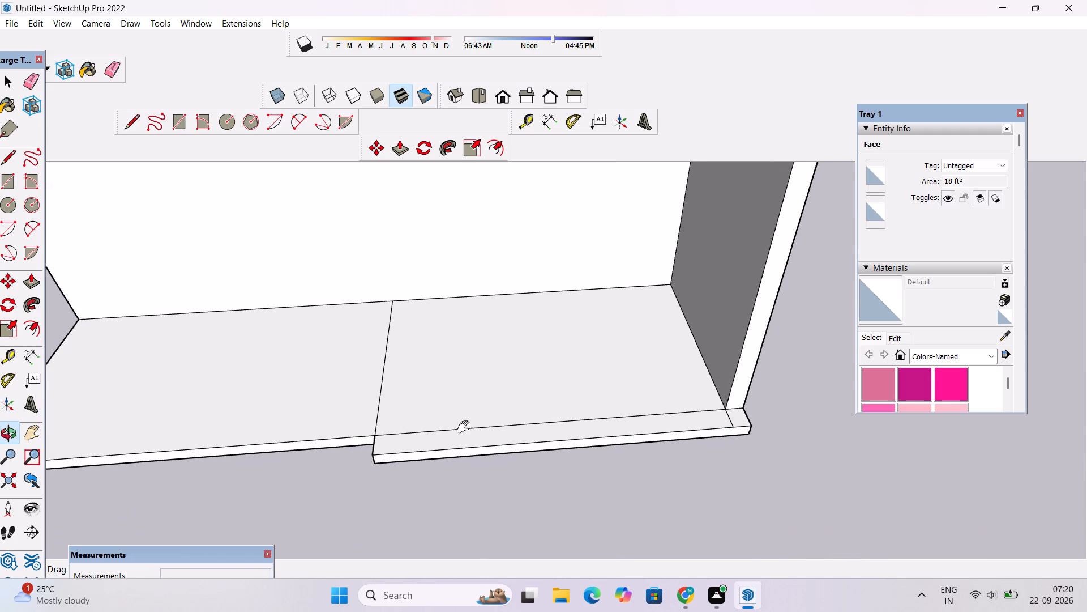
pyautogui.keyDown('shift'); pyautogui.moveTo(465, 427); pyautogui.dragTo(455, 438); pyautogui.keyUp('shift')
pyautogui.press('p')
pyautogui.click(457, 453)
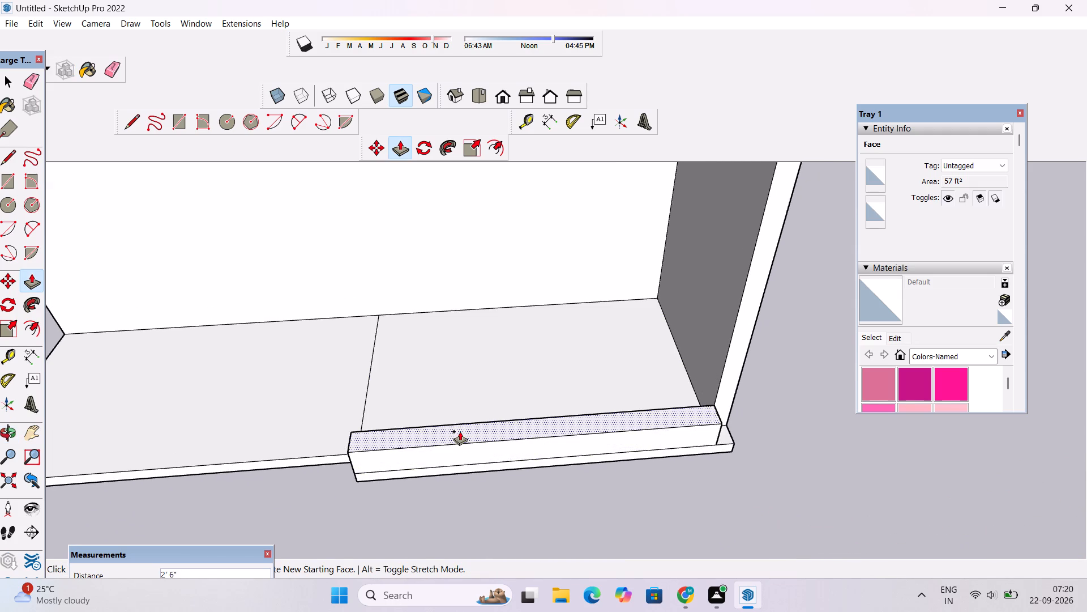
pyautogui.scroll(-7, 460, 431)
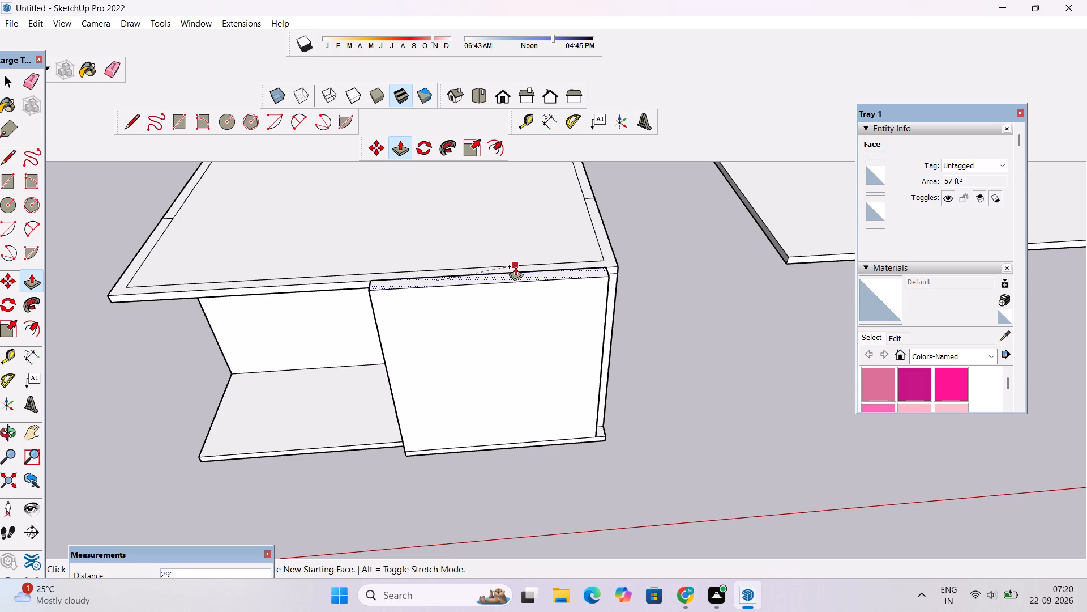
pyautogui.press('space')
# Push/Pull the lower slab's front border strip and its small corner piece up 29' to the upper slab's top, forming a front wall.
pyautogui.scroll(1, 528, 295)
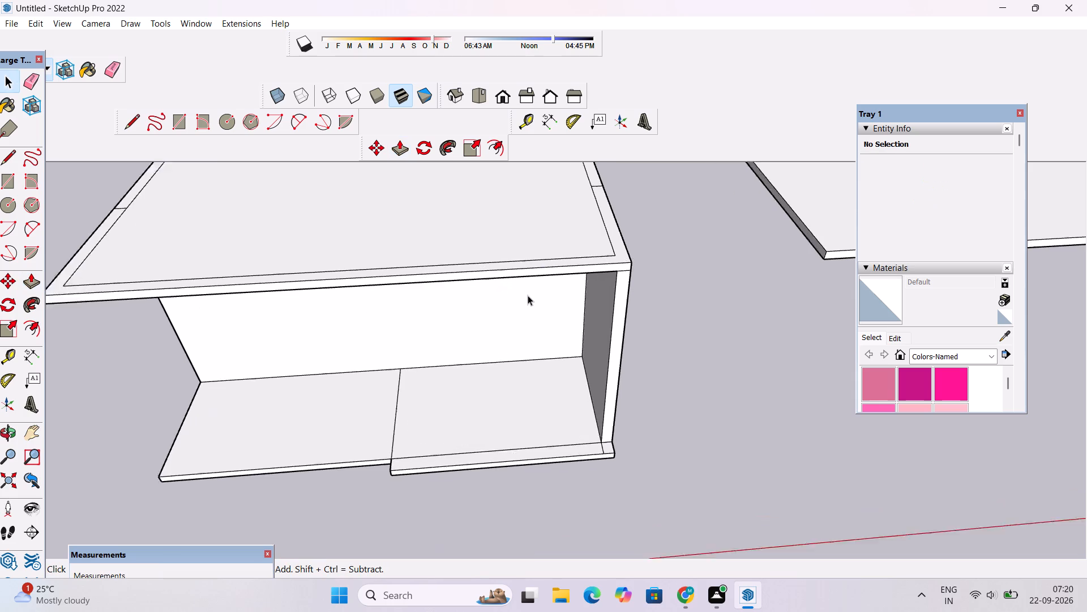
pyautogui.scroll(3, 528, 295)
pyautogui.scroll(-3, 528, 315)
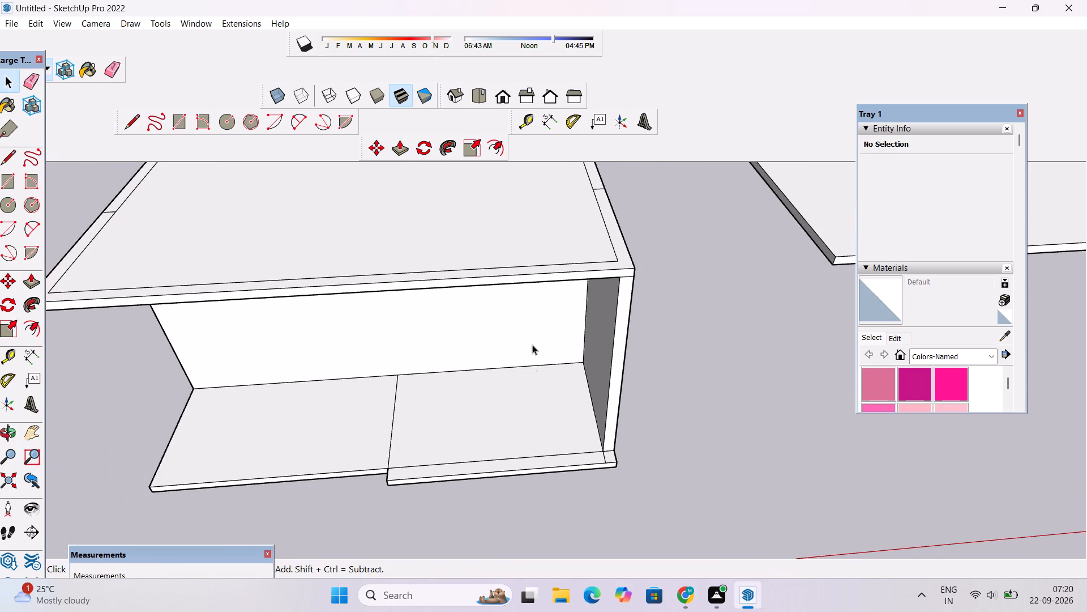
pyautogui.press('p')
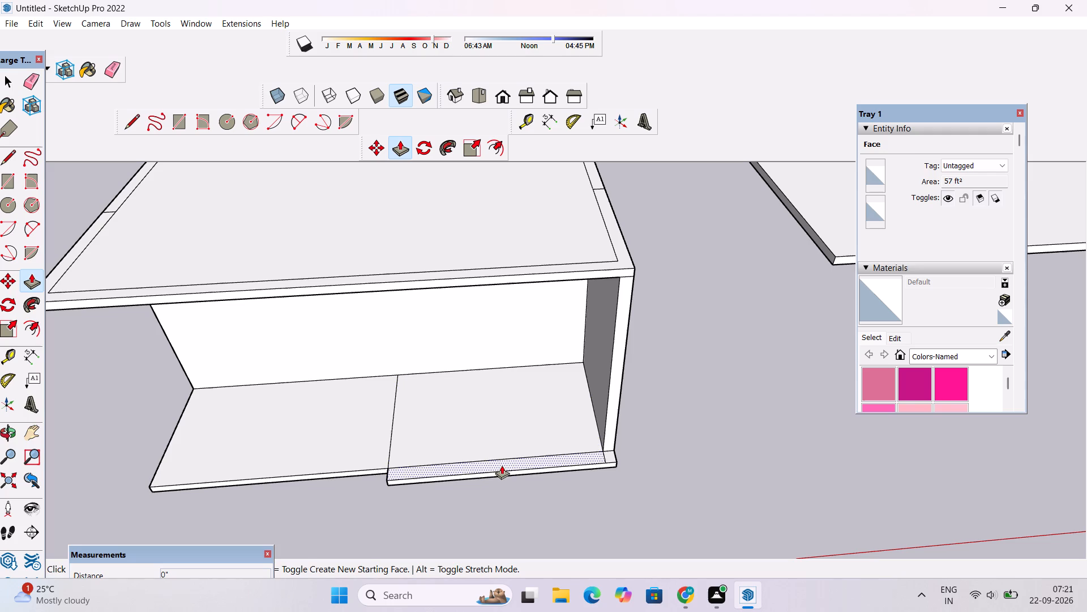
pyautogui.click(502, 465)
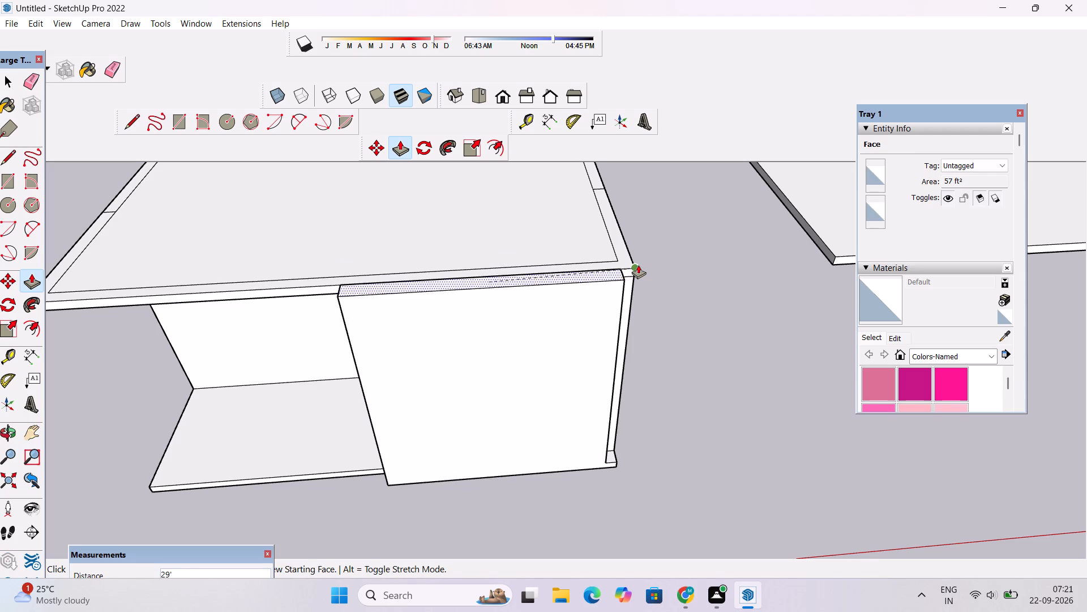
pyautogui.click(635, 269)
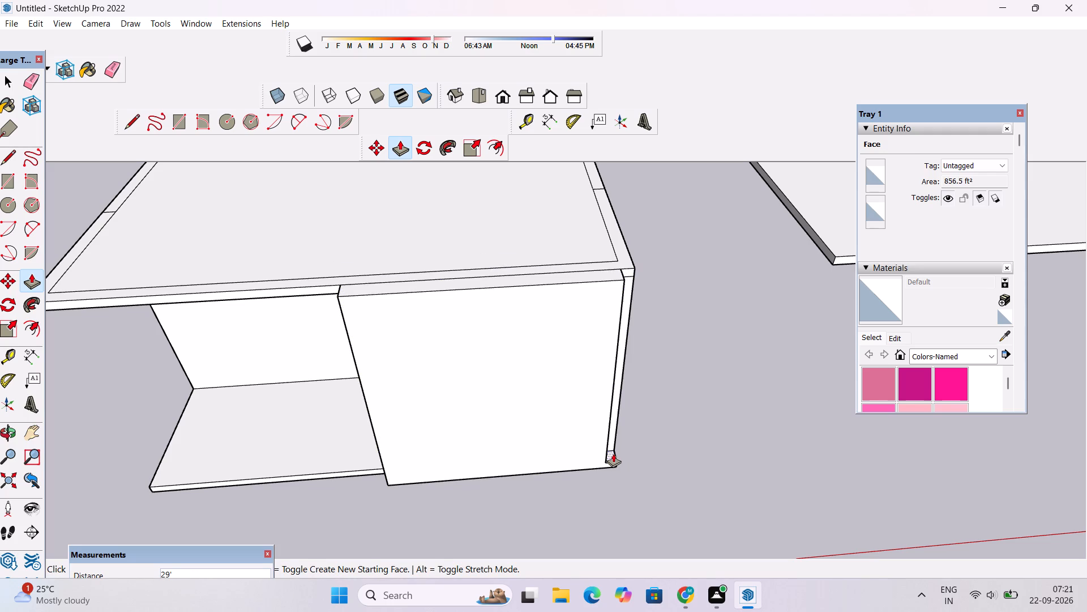
pyautogui.click(613, 453)
pyautogui.click(621, 272)
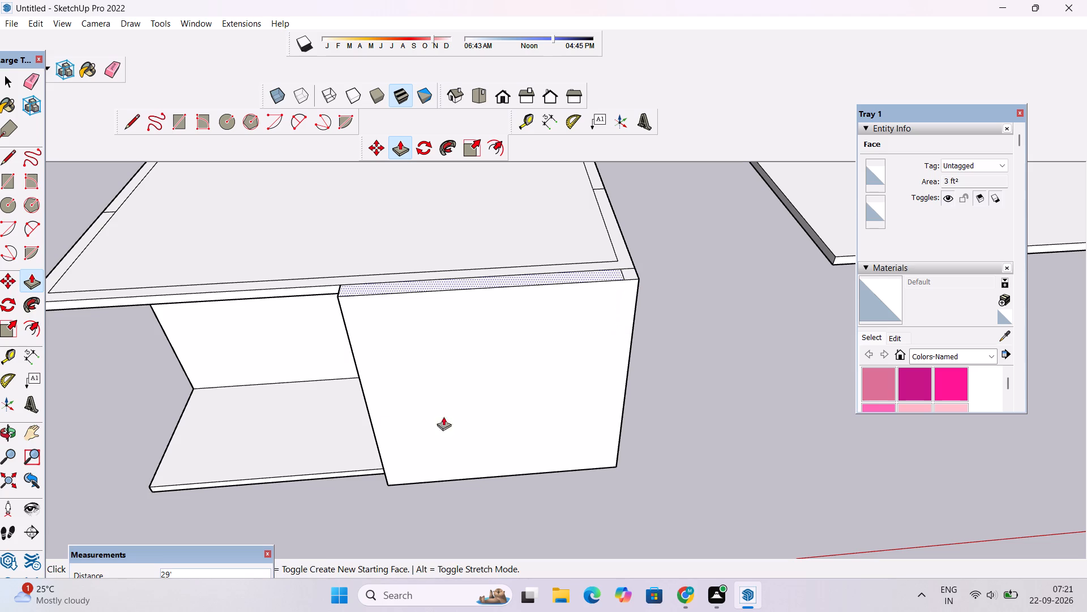
# Examine the new front wall, the open bay beside it and the upper slab's front edge from several angles.
pyautogui.scroll(-5, 566, 301)
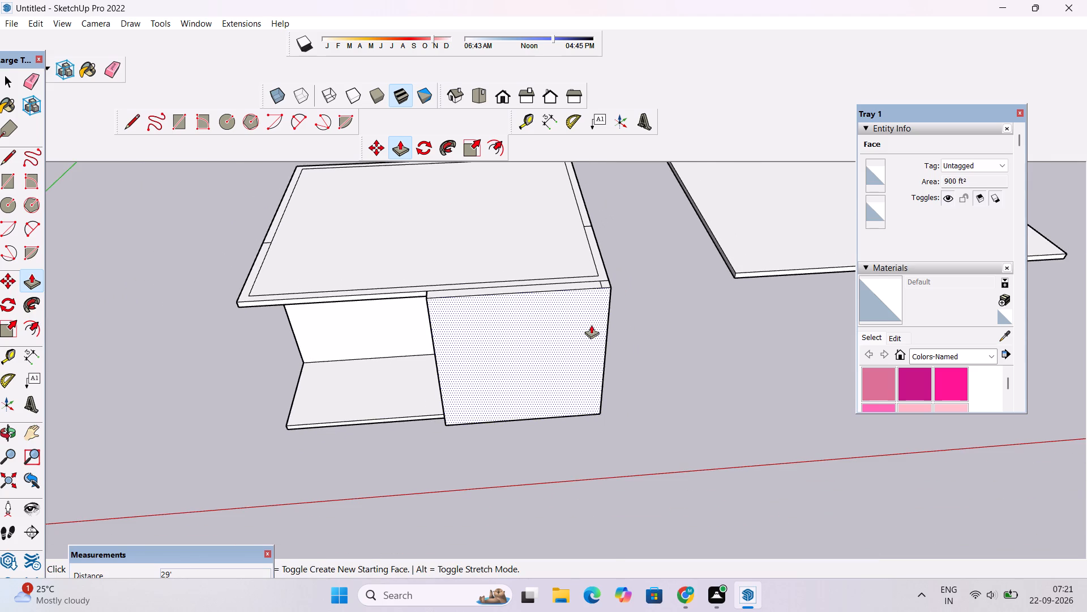
pyautogui.press('o')
pyautogui.moveTo(604, 357); pyautogui.dragTo(532, 322)
pyautogui.keyDown('shift'); pyautogui.moveTo(502, 329); pyautogui.dragTo(566, 347); pyautogui.keyUp('shift')
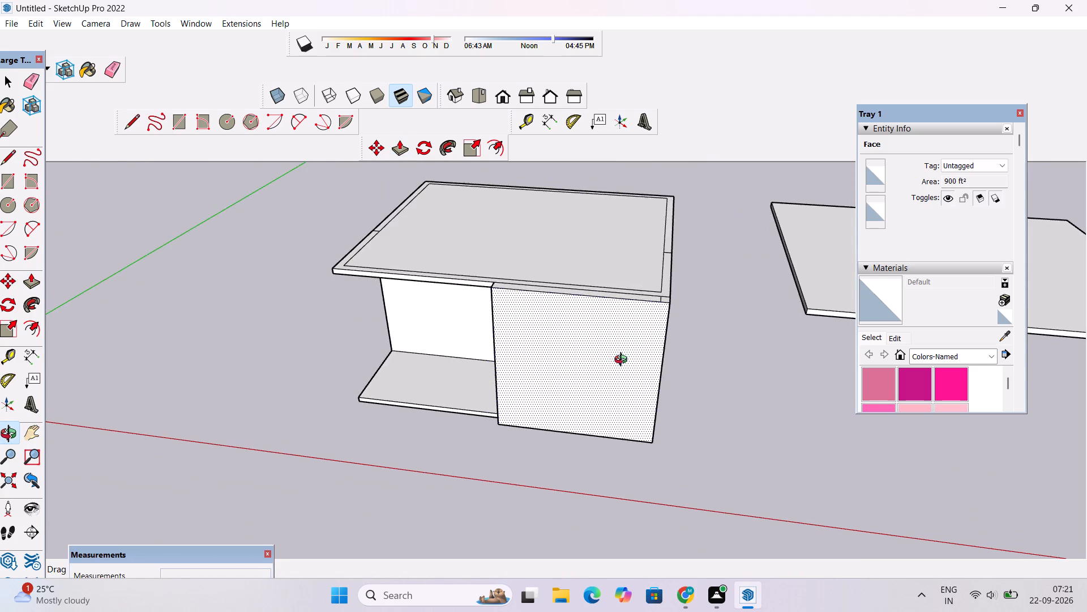
pyautogui.moveTo(624, 362); pyautogui.dragTo(960, 271)
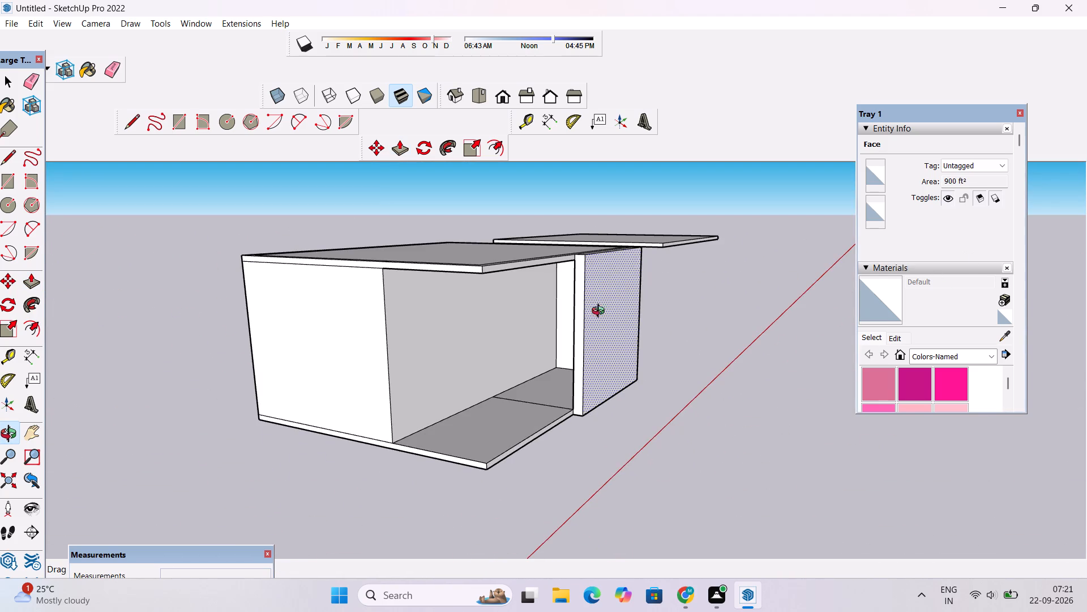
pyautogui.moveTo(552, 313); pyautogui.dragTo(529, 312)
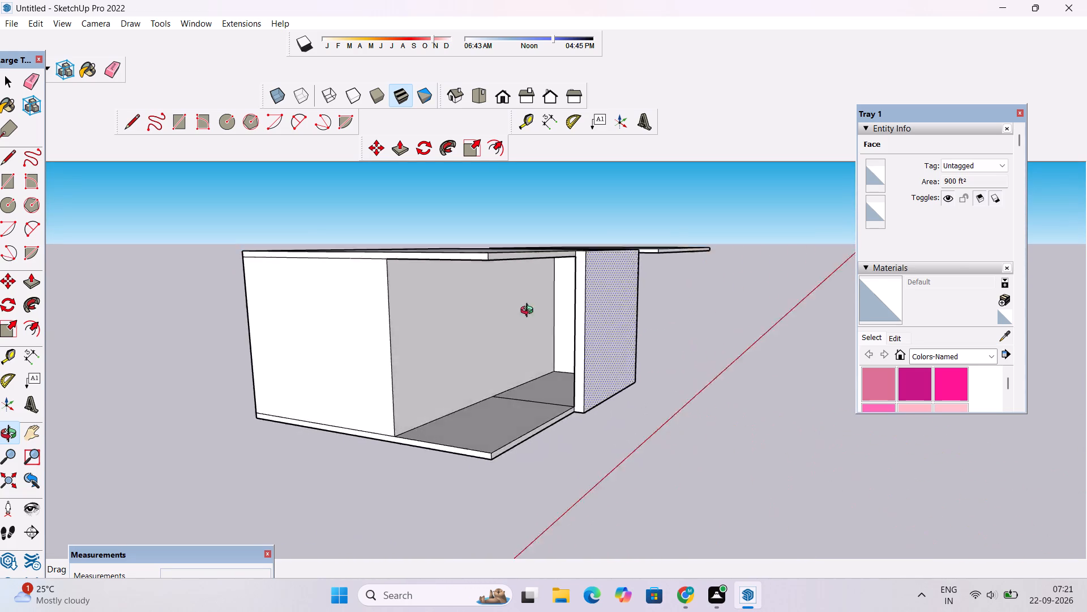
pyautogui.moveTo(529, 312); pyautogui.dragTo(336, 343)
pyautogui.moveTo(671, 278); pyautogui.dragTo(572, 297)
pyautogui.keyDown('shift'); pyautogui.moveTo(564, 297); pyautogui.dragTo(608, 318); pyautogui.keyUp('shift')
pyautogui.scroll(-5, 610, 310)
pyautogui.moveTo(543, 314); pyautogui.dragTo(531, 400)
pyautogui.scroll(7, 523, 312)
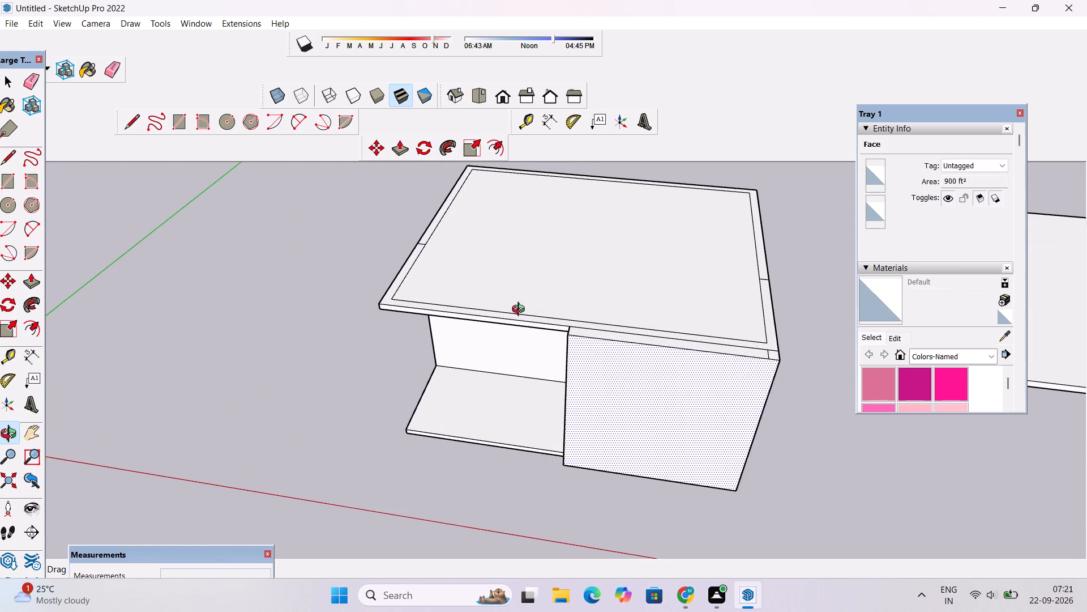
pyautogui.keyDown('shift'); pyautogui.moveTo(521, 311); pyautogui.dragTo(563, 312); pyautogui.keyUp('shift')
pyautogui.scroll(-4, 358, 314)
pyautogui.moveTo(389, 339); pyautogui.dragTo(495, 363)
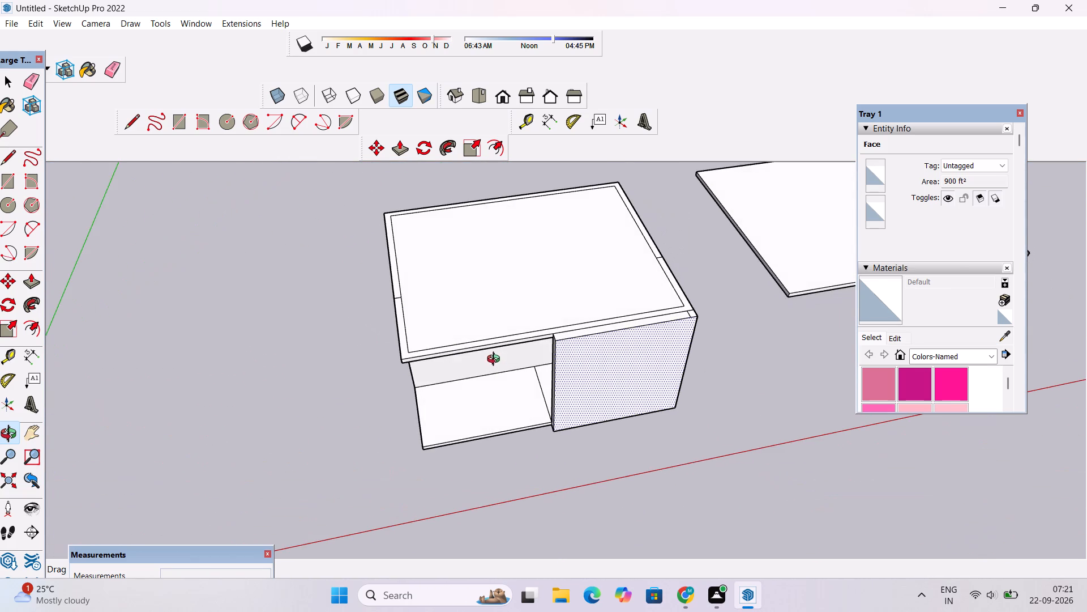
# Push/Pull the upper slab's front edge above the open bay outward 2', flush with the front wall's face.
pyautogui.scroll(4, 502, 316)
pyautogui.keyDown('shift'); pyautogui.moveTo(508, 312); pyautogui.dragTo(487, 338); pyautogui.keyUp('shift')
pyautogui.moveTo(524, 407); pyautogui.dragTo(471, 397)
pyautogui.keyDown('shift'); pyautogui.moveTo(496, 390); pyautogui.dragTo(455, 356); pyautogui.keyUp('shift')
pyautogui.scroll(4, 459, 342)
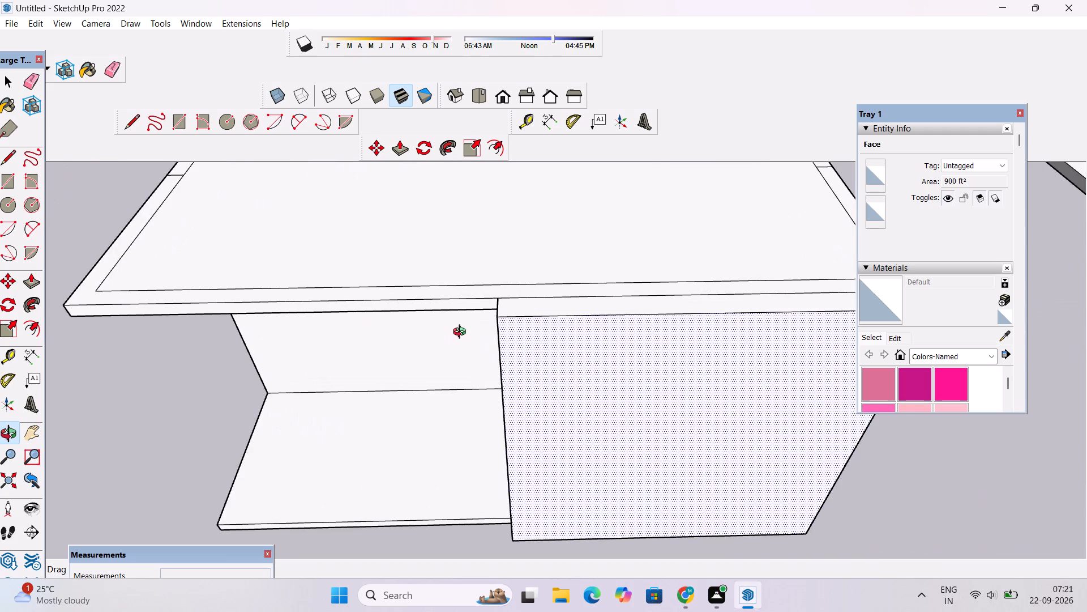
pyautogui.scroll(-2, 462, 333)
pyautogui.moveTo(462, 333); pyautogui.dragTo(458, 326)
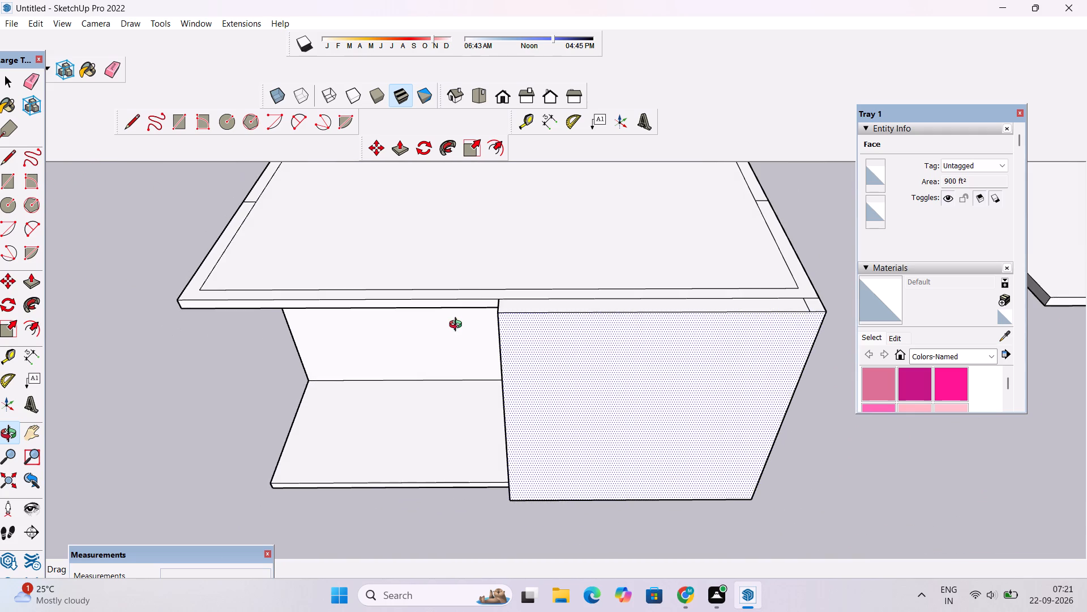
pyautogui.keyDown('shift'); pyautogui.moveTo(457, 326); pyautogui.dragTo(490, 322); pyautogui.keyUp('shift')
pyautogui.press('p')
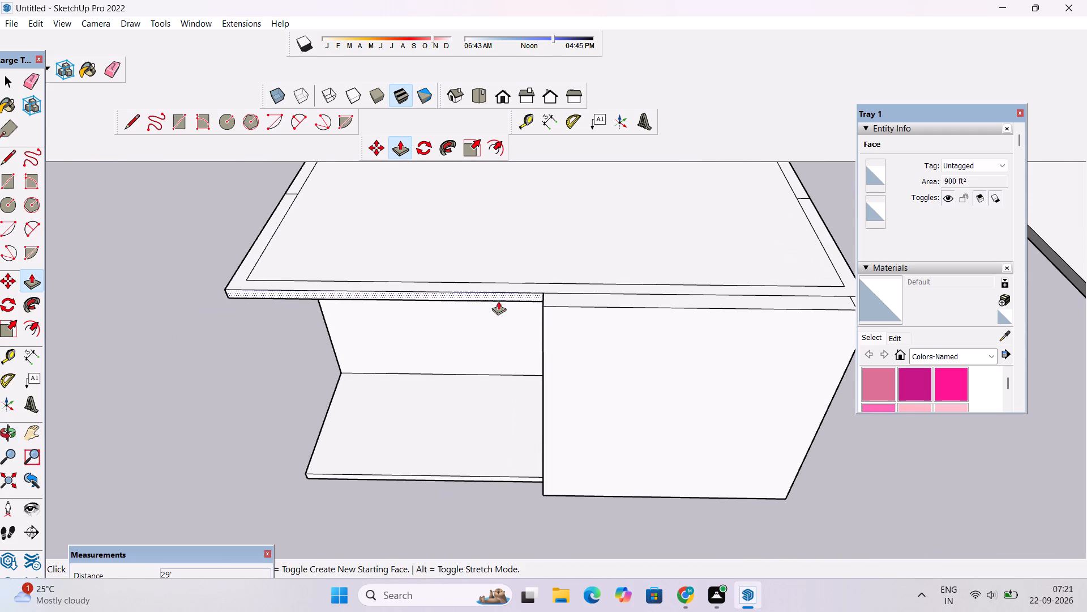
pyautogui.click(502, 297)
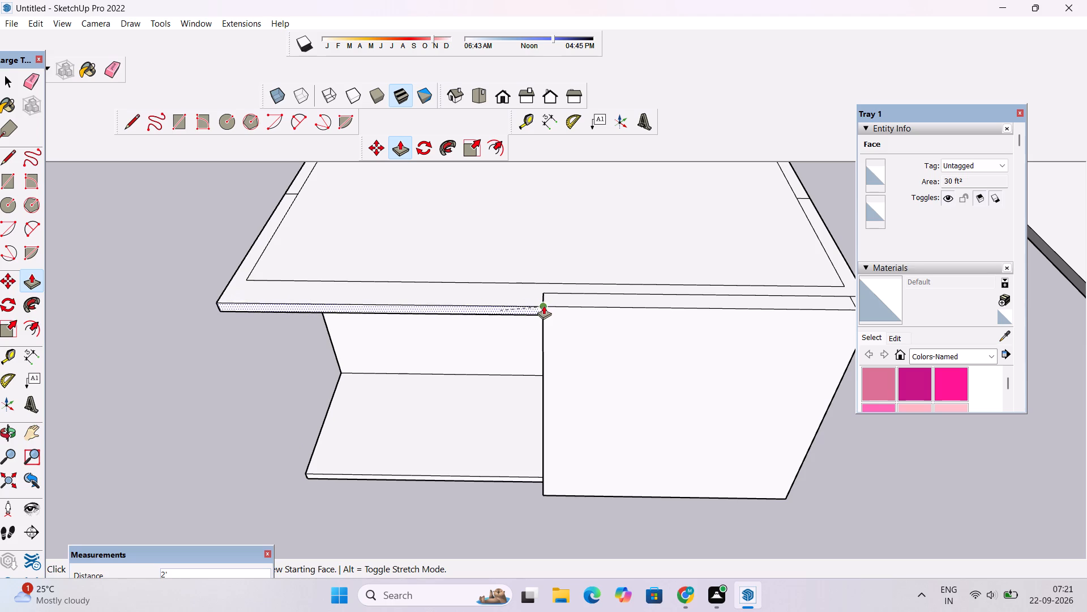
pyautogui.click(547, 305)
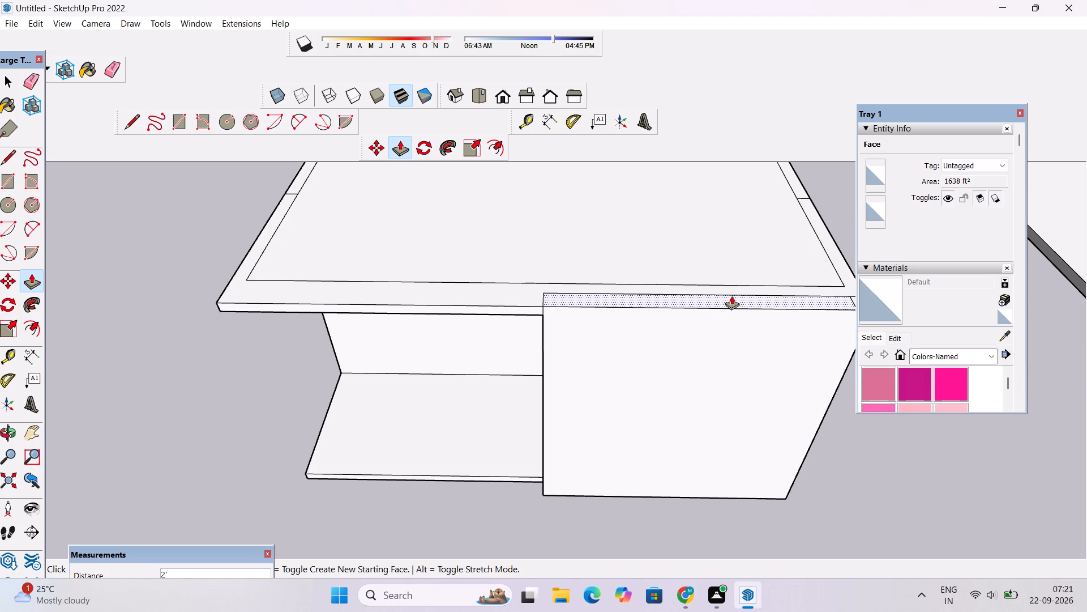
# Erase the leftover seam edges between the upper slab's top face and the front wall's top, including those around the right corner.
pyautogui.scroll(4, 610, 307)
pyautogui.scroll(-9, 460, 312)
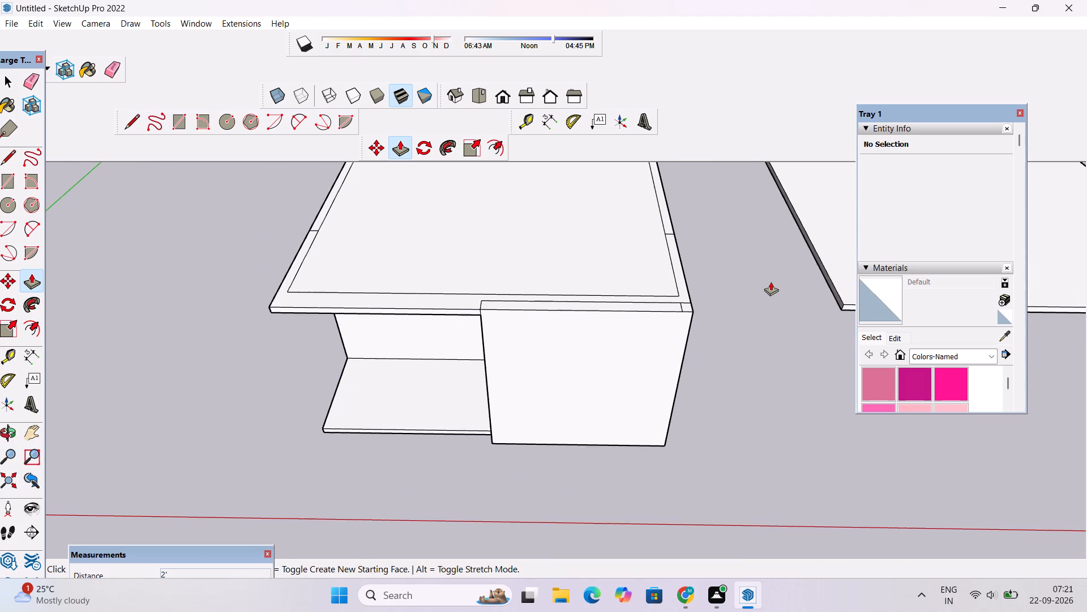
pyautogui.scroll(4, 771, 282)
pyautogui.press('e')
pyautogui.click(349, 309)
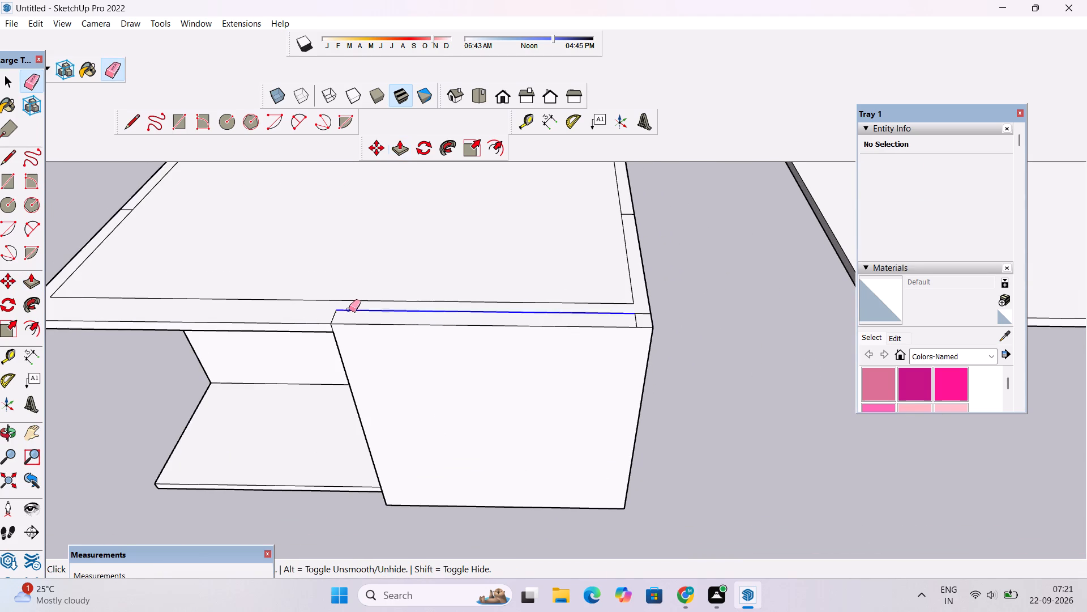
pyautogui.moveTo(332, 310); pyautogui.dragTo(333, 318)
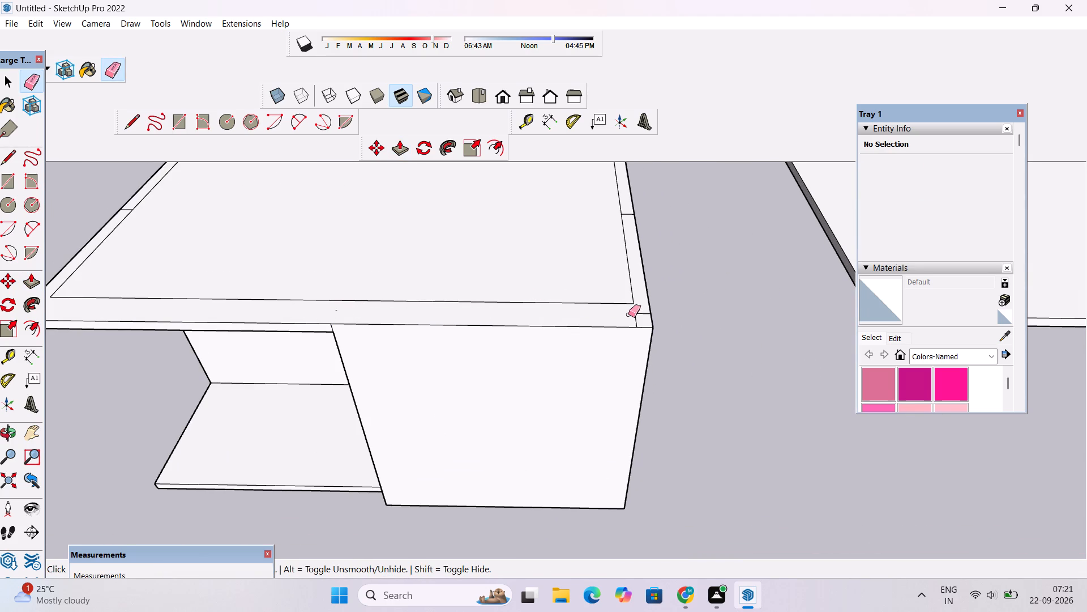
pyautogui.scroll(5, 633, 312)
pyautogui.moveTo(645, 308); pyautogui.dragTo(640, 323)
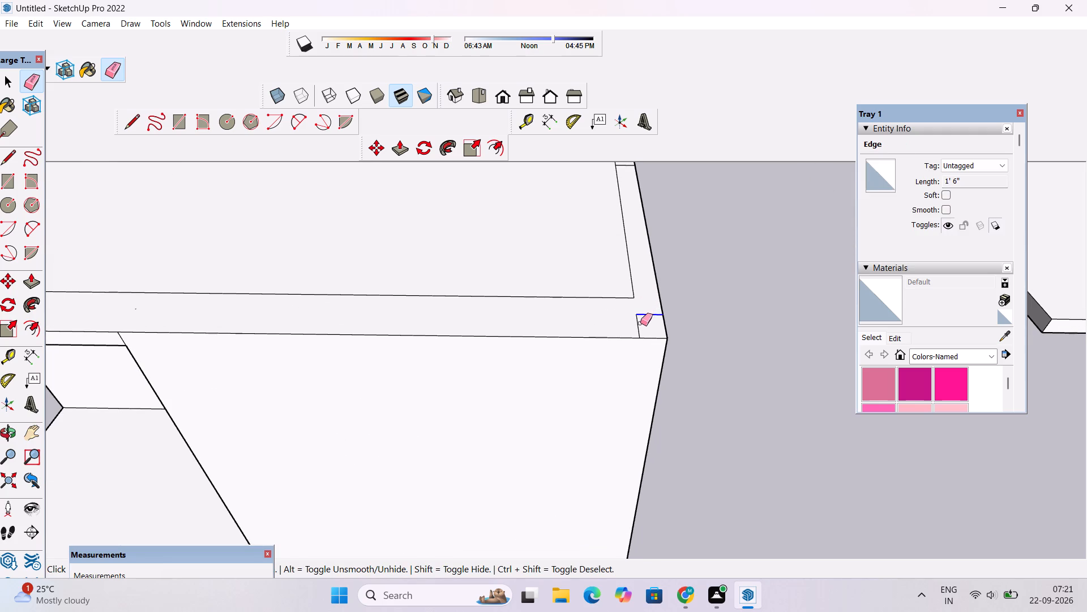
pyautogui.moveTo(640, 323); pyautogui.dragTo(637, 330)
pyautogui.scroll(-8, 696, 289)
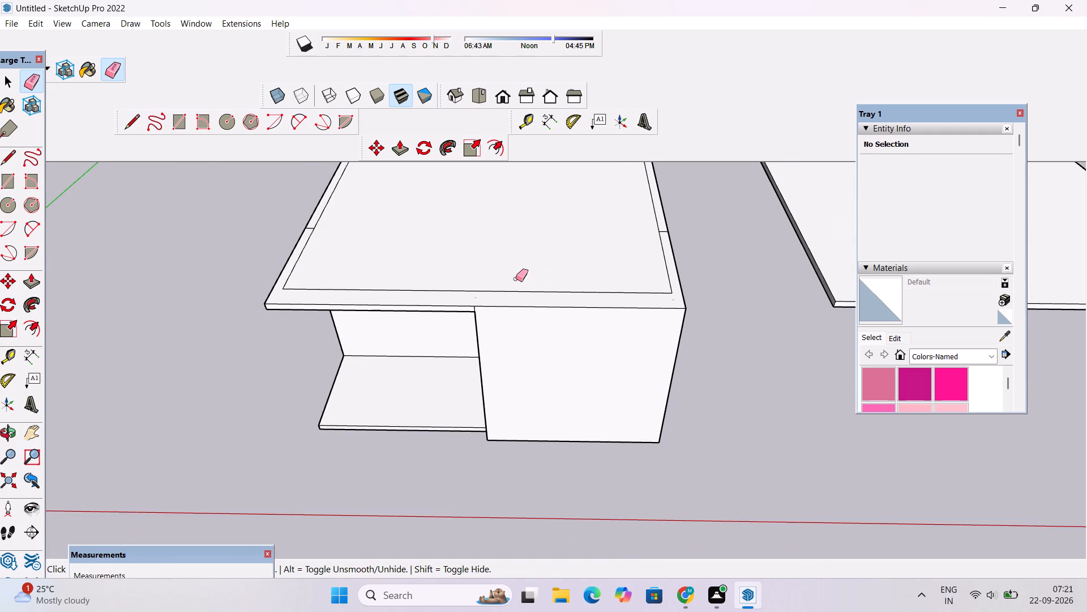
pyautogui.press('space')
# Erase the front inner border line on the upper slab's top face.
pyautogui.scroll(1, 400, 272)
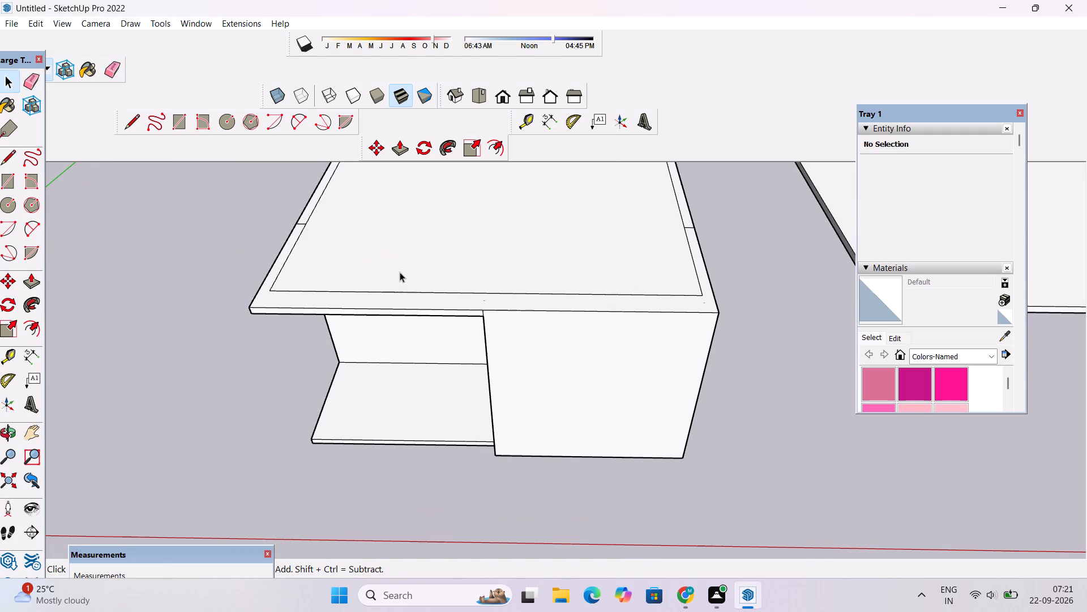
pyautogui.press('e')
pyautogui.moveTo(410, 273); pyautogui.dragTo(415, 294)
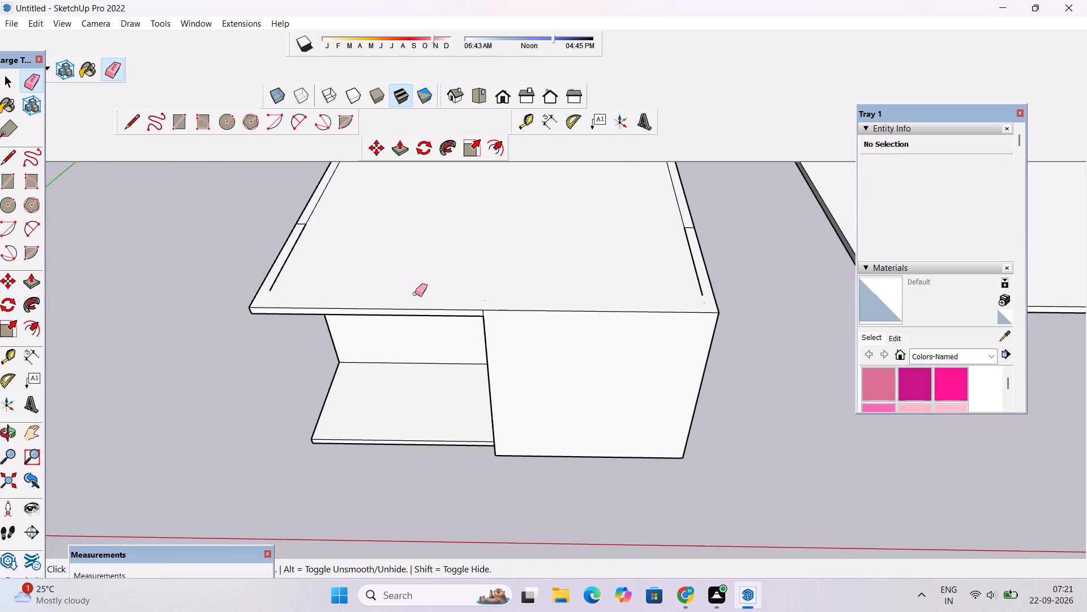
# Place a guide line 1.5' inward from the front edge of the upper slab's top face.
pyautogui.press('t')
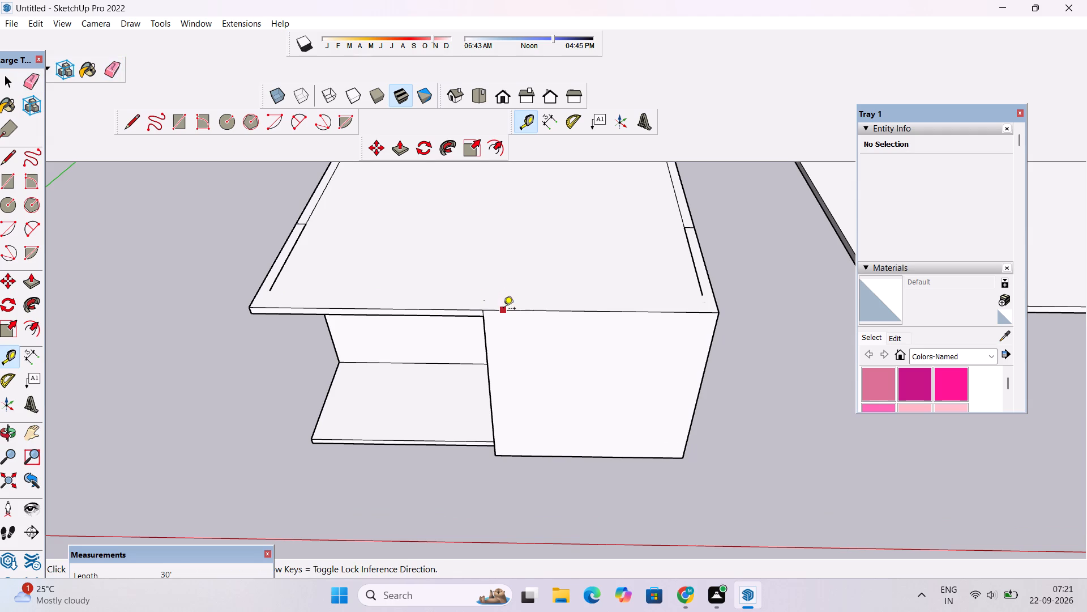
pyautogui.click(503, 309)
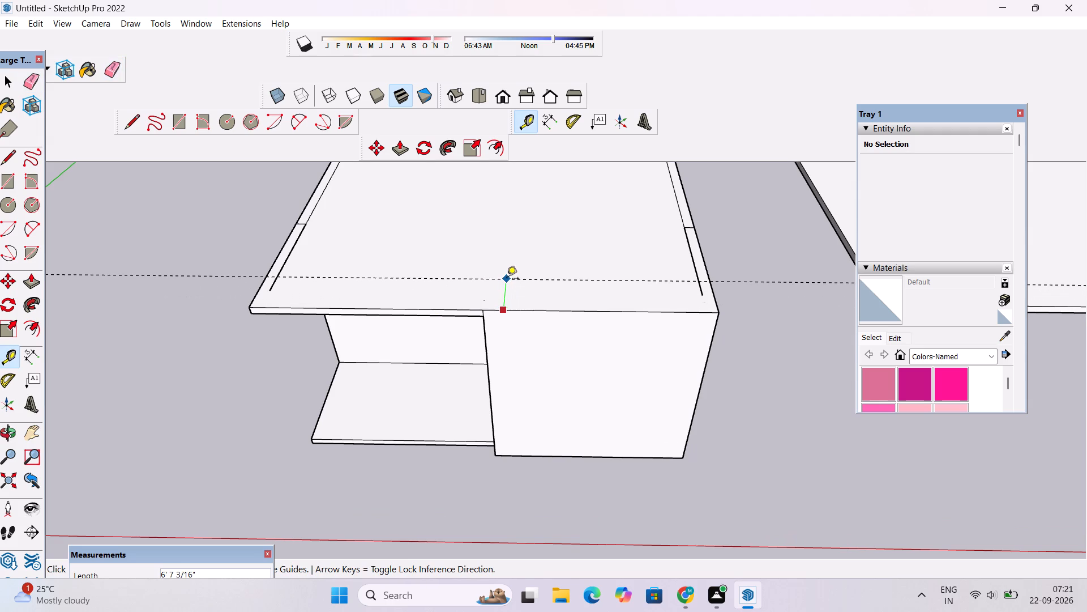
pyautogui.write("1.5'")
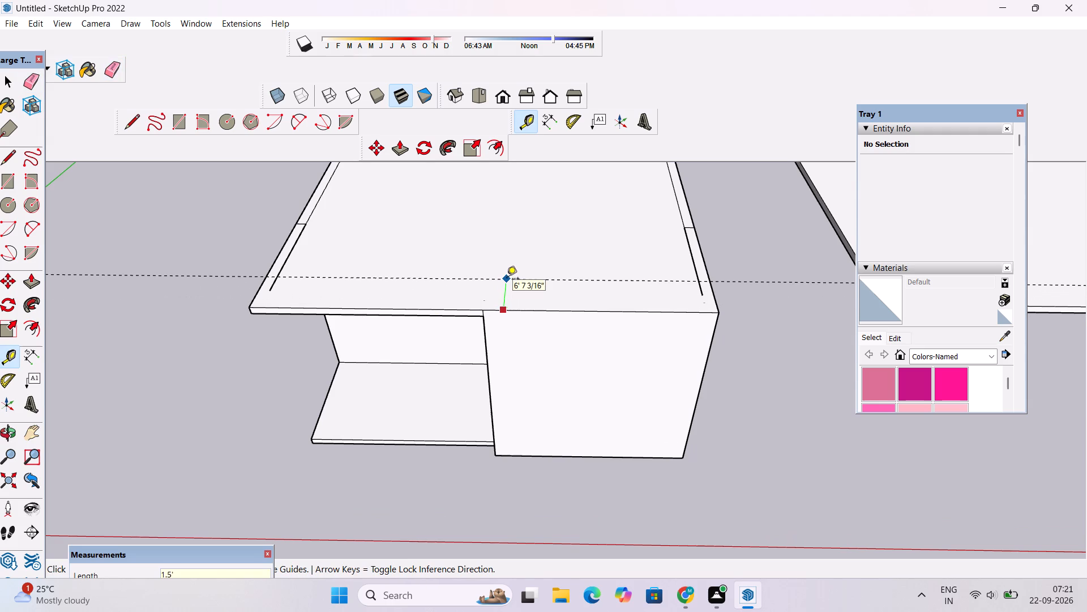
pyautogui.press('Return')
# Extend both side border lines to the guide and join them with a 57' line along it, closing the upper slab's border.
pyautogui.press('l')
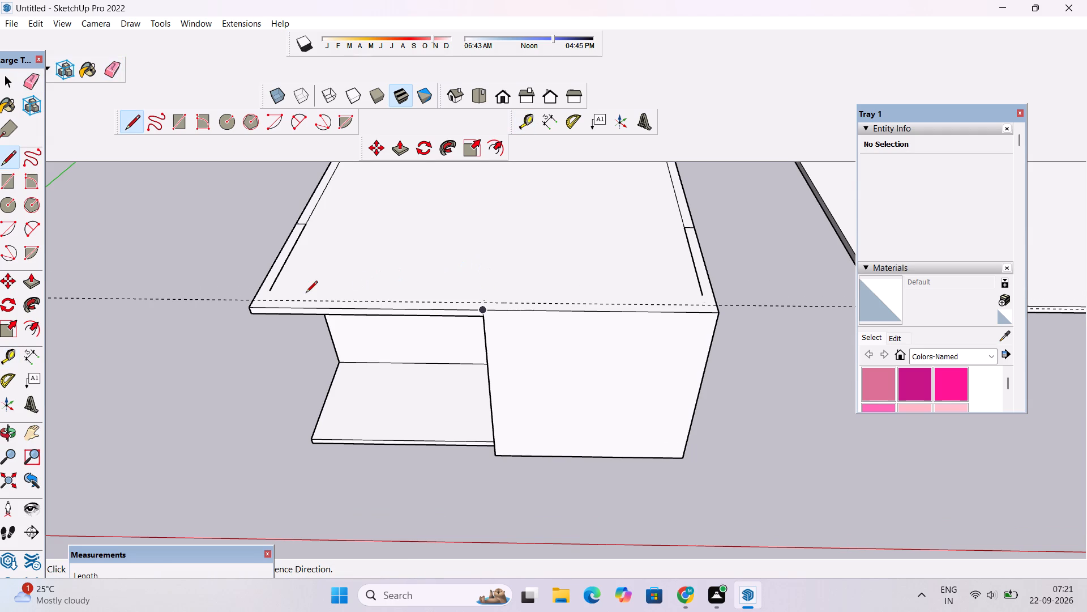
pyautogui.scroll(3, 304, 295)
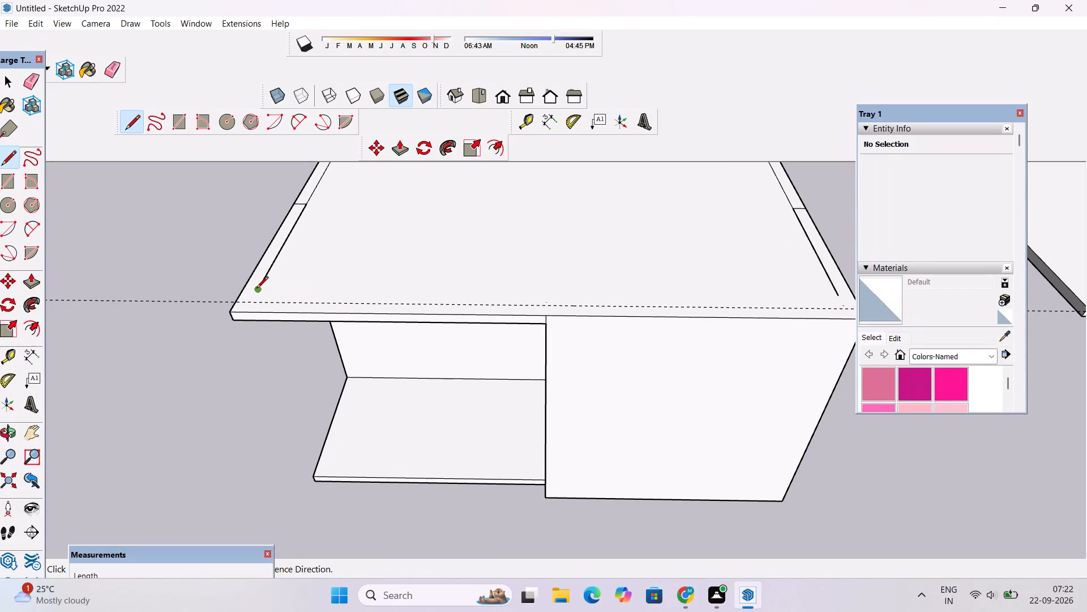
pyautogui.scroll(6, 259, 290)
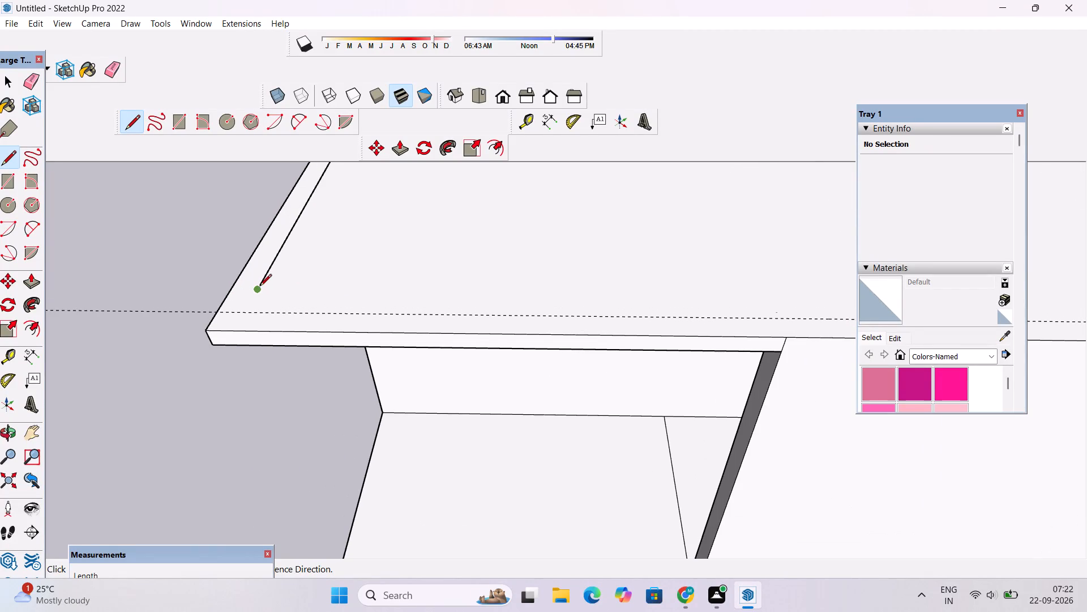
pyautogui.click(255, 292)
pyautogui.click(243, 316)
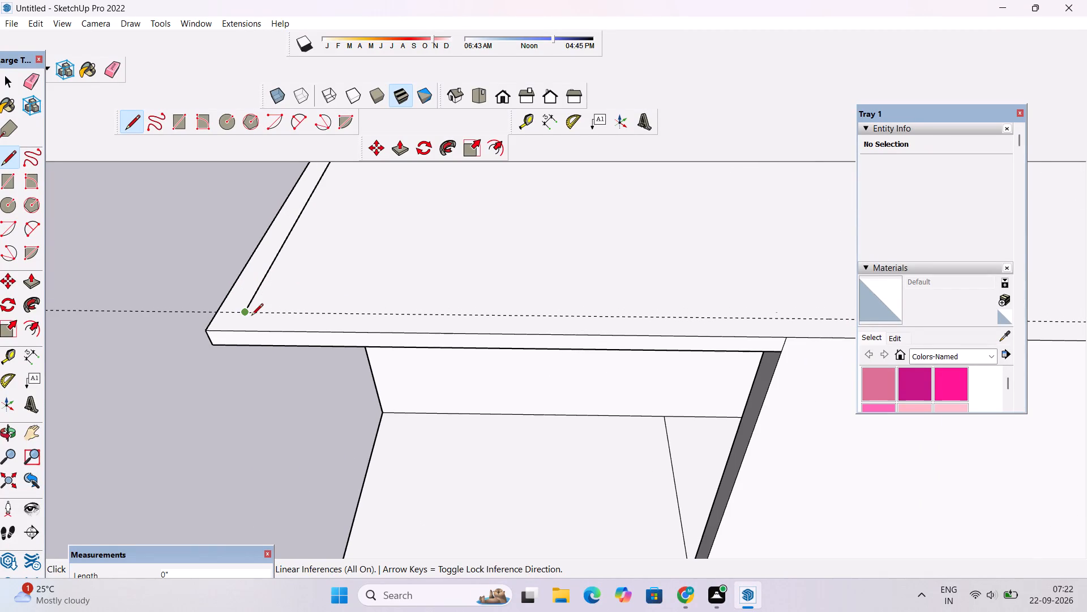
pyautogui.scroll(-10, 229, 312)
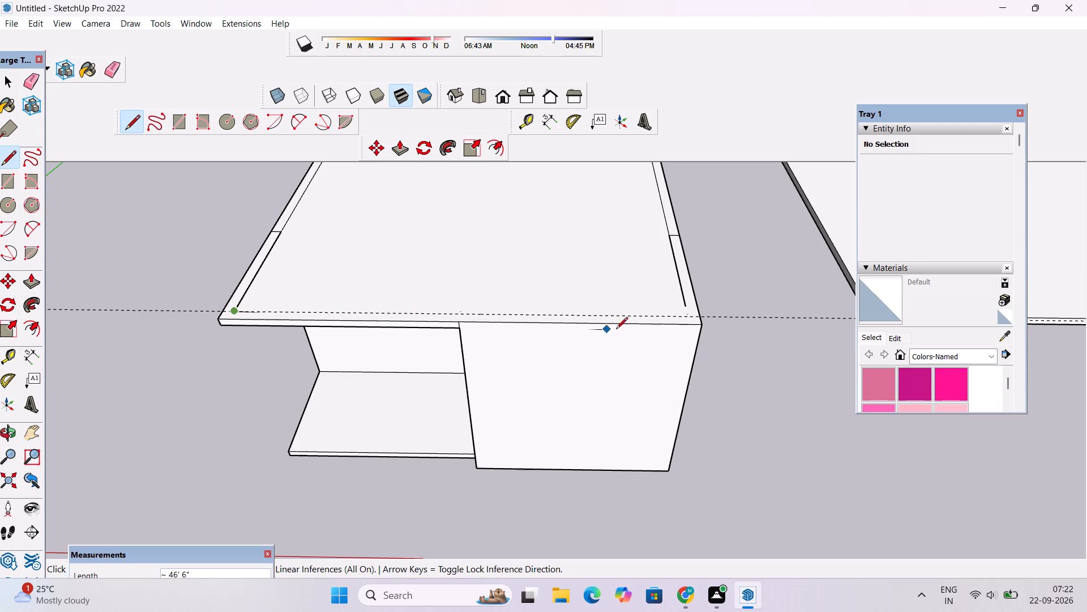
pyautogui.scroll(8, 704, 308)
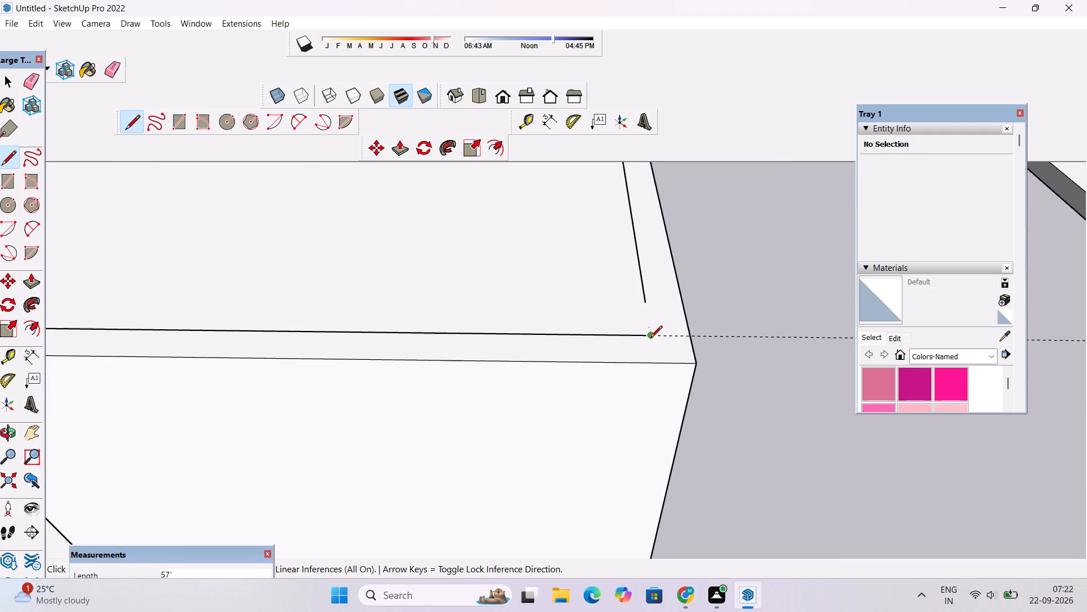
pyautogui.click(651, 338)
pyautogui.click(644, 305)
pyautogui.scroll(-5, 600, 292)
pyautogui.press('space')
pyautogui.scroll(-13, 597, 293)
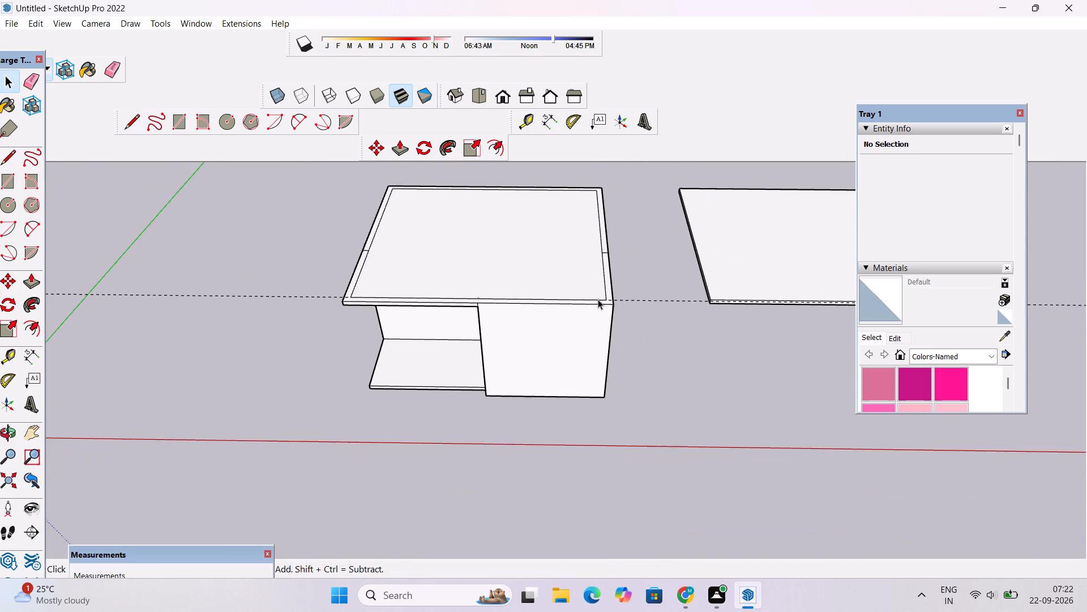
# Erase the dashed guide line running along the upper slab's front edge.
pyautogui.scroll(5, 600, 300)
pyautogui.scroll(-4, 600, 300)
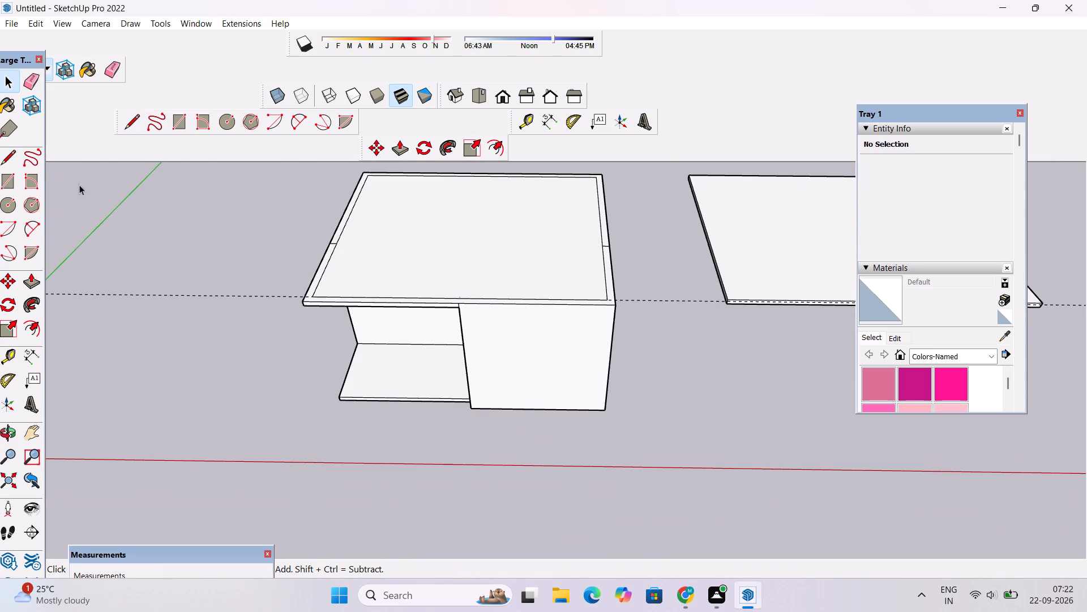
pyautogui.click(34, 80)
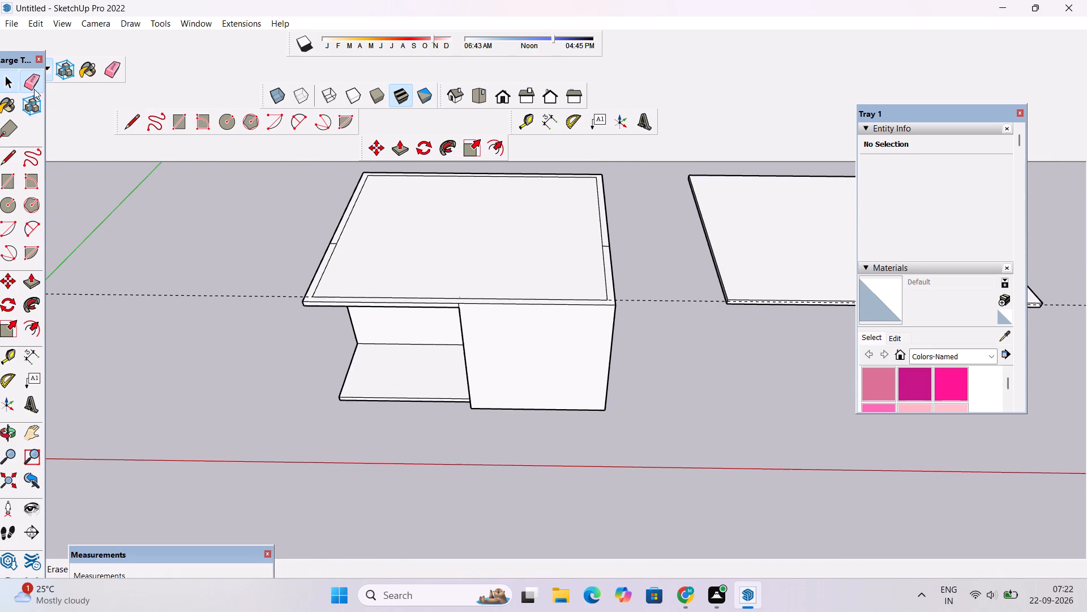
pyautogui.moveTo(162, 253); pyautogui.dragTo(176, 297)
# Examine the house block and the upper slab's closed border from the front, sides and above.
pyautogui.scroll(-5, 176, 294)
pyautogui.scroll(2, 176, 294)
pyautogui.scroll(-3, 177, 283)
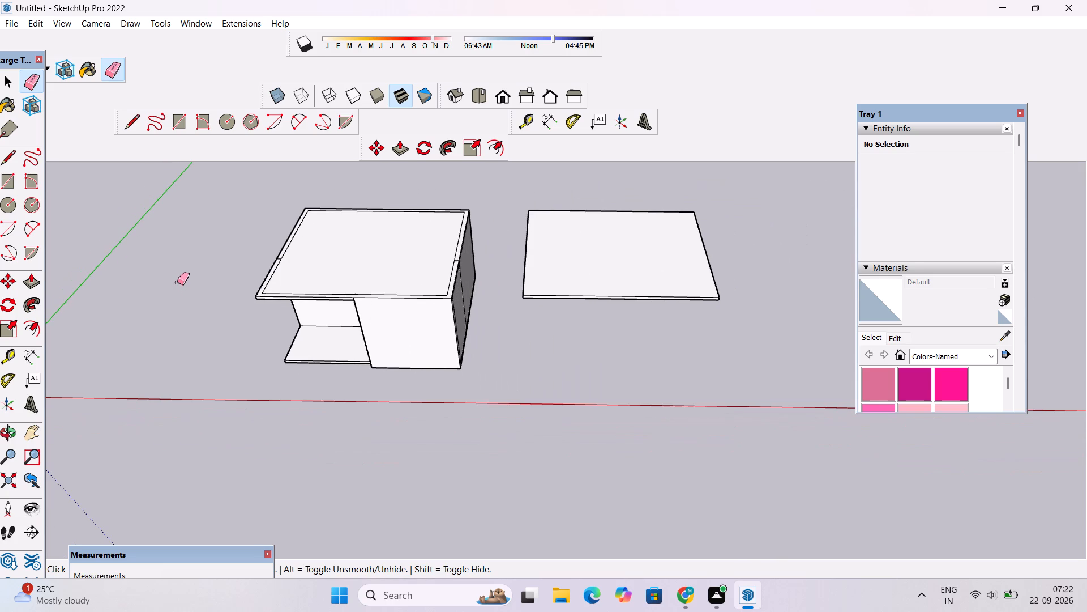
pyautogui.press('o')
pyautogui.moveTo(200, 349); pyautogui.dragTo(177, 304)
pyautogui.moveTo(229, 323); pyautogui.dragTo(308, 326)
pyautogui.keyDown('shift'); pyautogui.moveTo(310, 326); pyautogui.dragTo(388, 328); pyautogui.keyUp('shift')
pyautogui.moveTo(433, 363); pyautogui.dragTo(406, 292)
pyautogui.scroll(-4, 403, 282)
pyautogui.moveTo(425, 280); pyautogui.dragTo(427, 336)
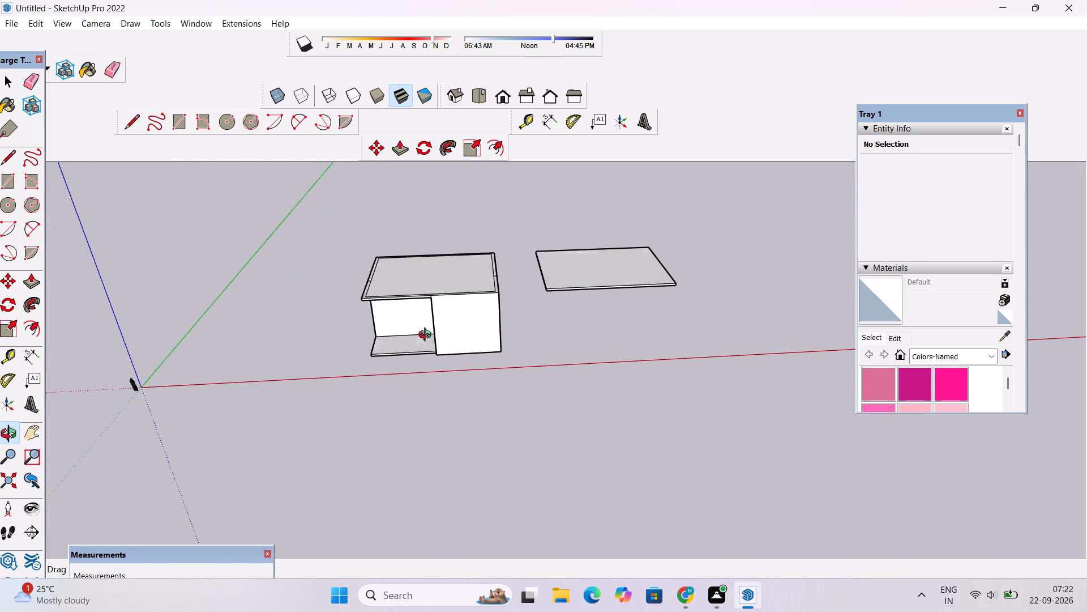
pyautogui.moveTo(427, 336); pyautogui.dragTo(403, 424)
pyautogui.scroll(9, 414, 296)
pyautogui.moveTo(425, 299); pyautogui.dragTo(433, 354)
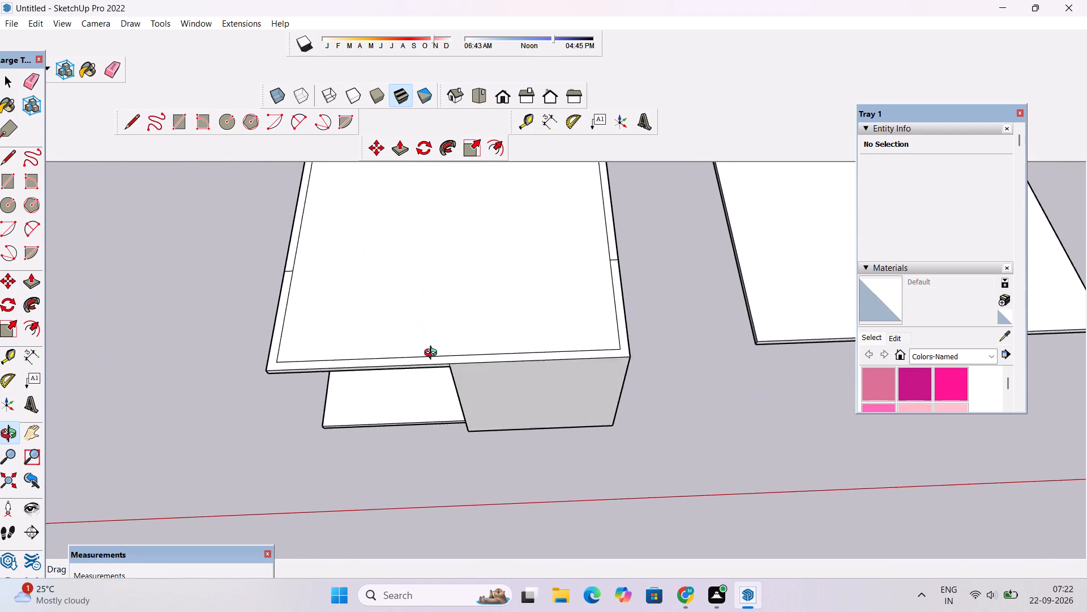
pyautogui.moveTo(433, 354); pyautogui.dragTo(433, 386)
pyautogui.scroll(-4, 432, 316)
pyautogui.moveTo(413, 402); pyautogui.dragTo(498, 239)
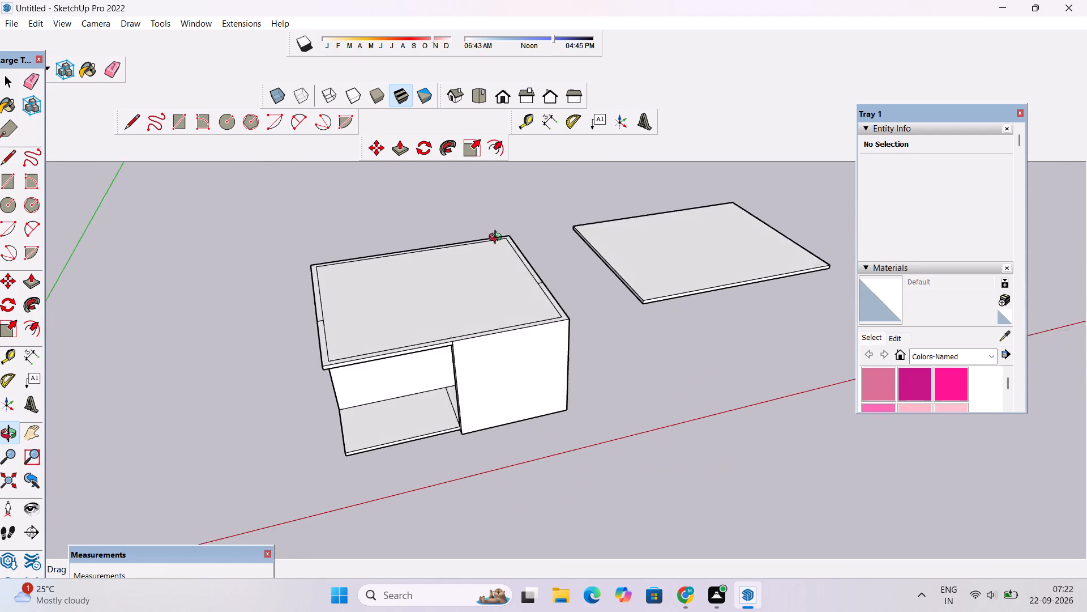
pyautogui.moveTo(498, 239); pyautogui.dragTo(500, 236)
pyautogui.moveTo(503, 358); pyautogui.dragTo(346, 328)
pyautogui.moveTo(379, 352); pyautogui.dragTo(681, 325)
pyautogui.moveTo(700, 317); pyautogui.dragTo(666, 371)
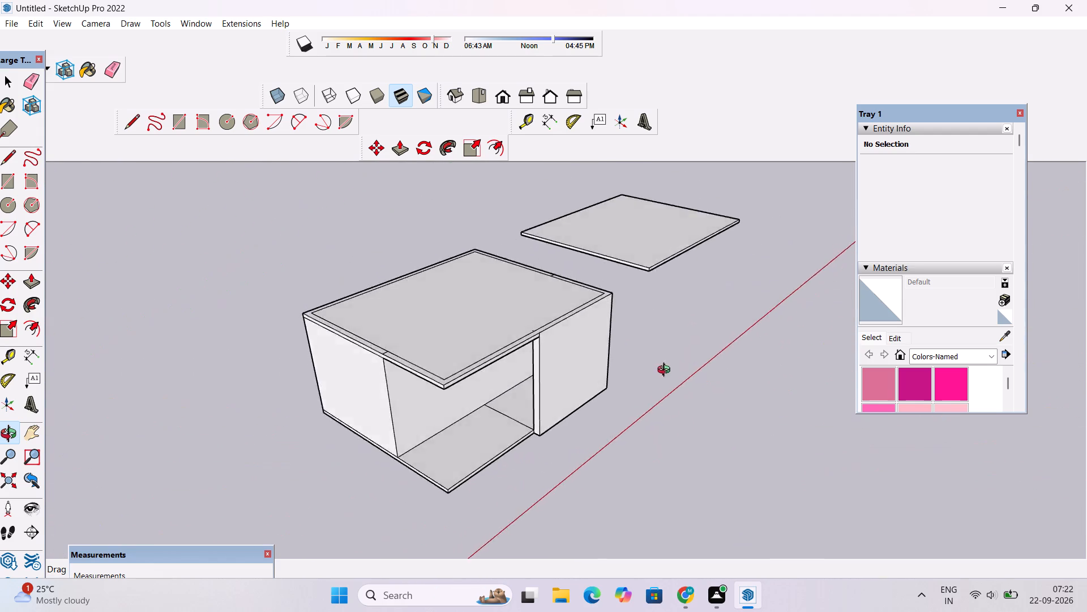
pyautogui.moveTo(666, 371); pyautogui.dragTo(514, 434)
# Push/Pull the U-shaped front border strip on the upper slab's top face up 13' as walls.
pyautogui.scroll(4, 555, 348)
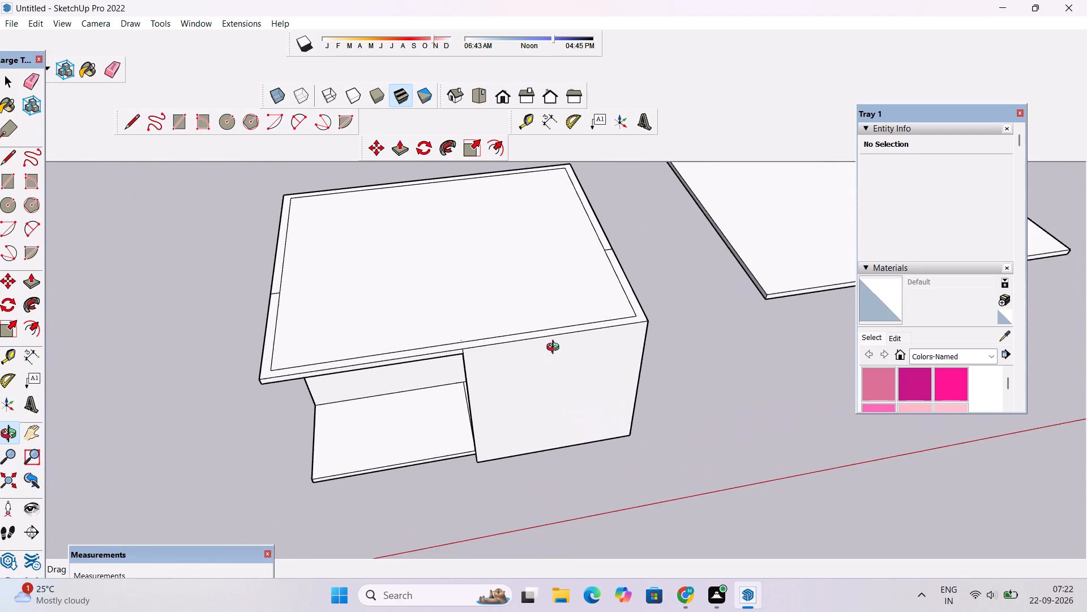
pyautogui.moveTo(560, 363); pyautogui.dragTo(446, 408)
pyautogui.moveTo(513, 331); pyautogui.dragTo(573, 368)
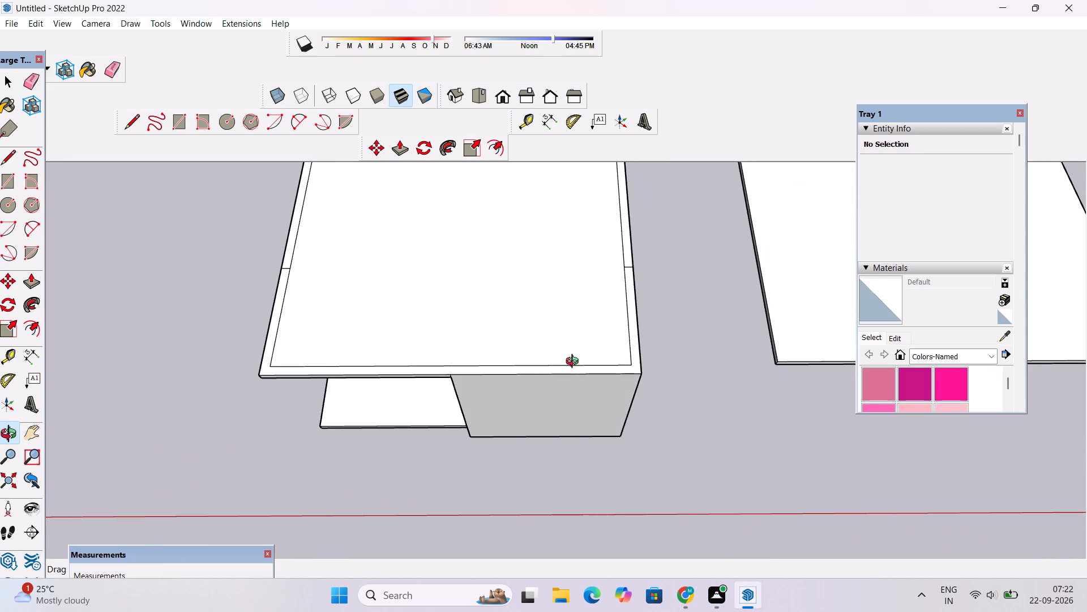
pyautogui.moveTo(572, 362); pyautogui.dragTo(517, 370)
pyautogui.keyDown('shift'); pyautogui.scroll(4, 508, 341); pyautogui.keyUp('shift')
pyautogui.keyDown('shift'); pyautogui.scroll(-2, 508, 341); pyautogui.keyUp('shift')
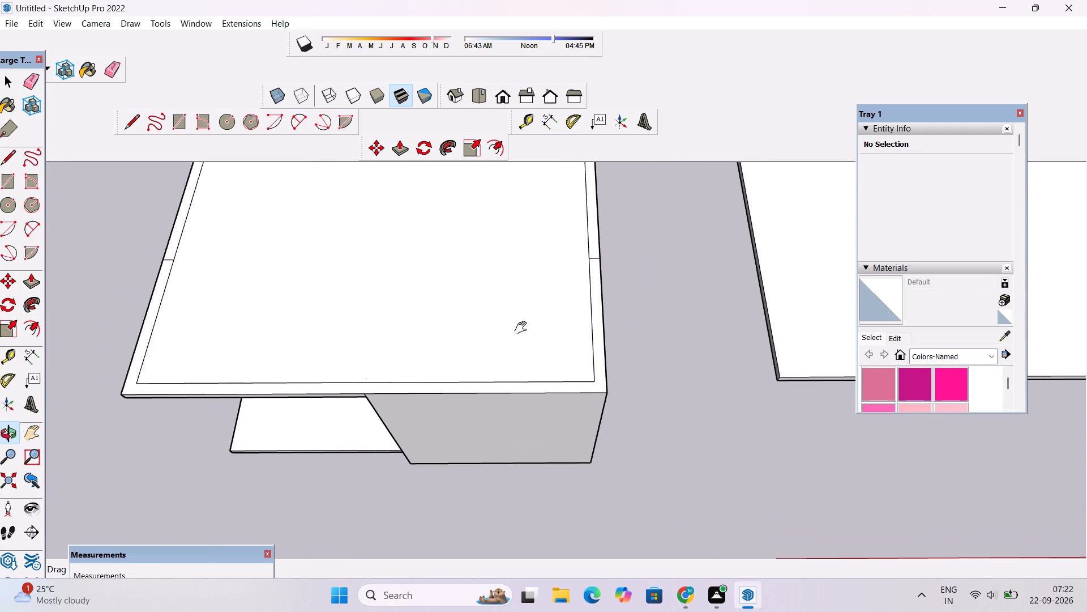
pyautogui.keyDown('shift'); pyautogui.moveTo(494, 392); pyautogui.dragTo(507, 407); pyautogui.keyUp('shift')
pyautogui.keyDown('shift'); pyautogui.moveTo(507, 410); pyautogui.dragTo(499, 393); pyautogui.keyUp('shift')
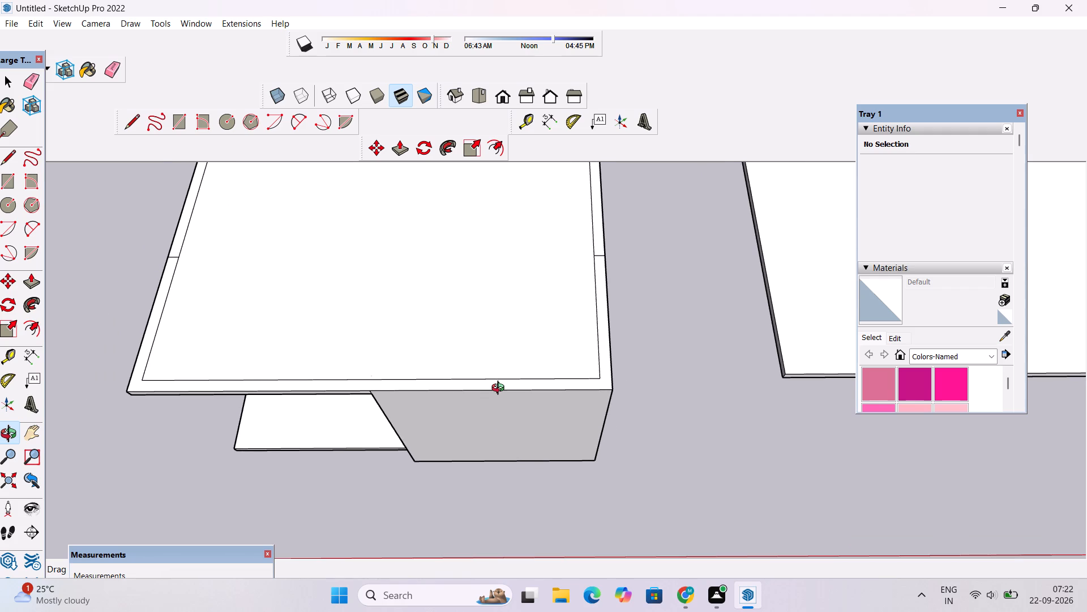
pyautogui.scroll(2, 500, 389)
pyautogui.keyDown('shift'); pyautogui.moveTo(500, 390); pyautogui.dragTo(500, 379); pyautogui.keyUp('shift')
pyautogui.scroll(-2, 474, 365)
pyautogui.press('p')
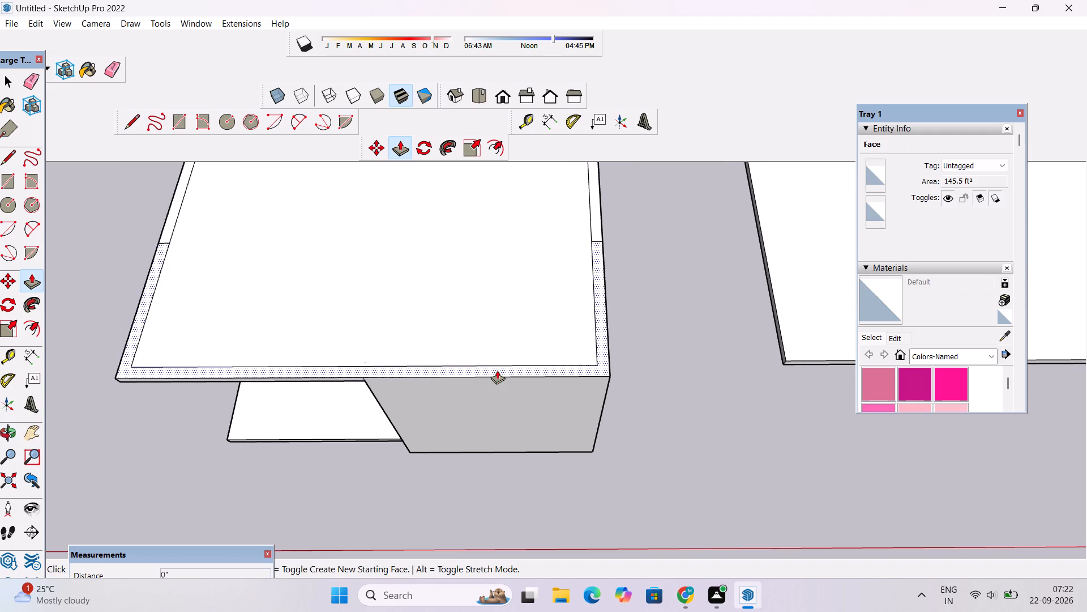
pyautogui.keyDown('ctrl'); pyautogui.click(497, 370); pyautogui.keyUp('ctrl')
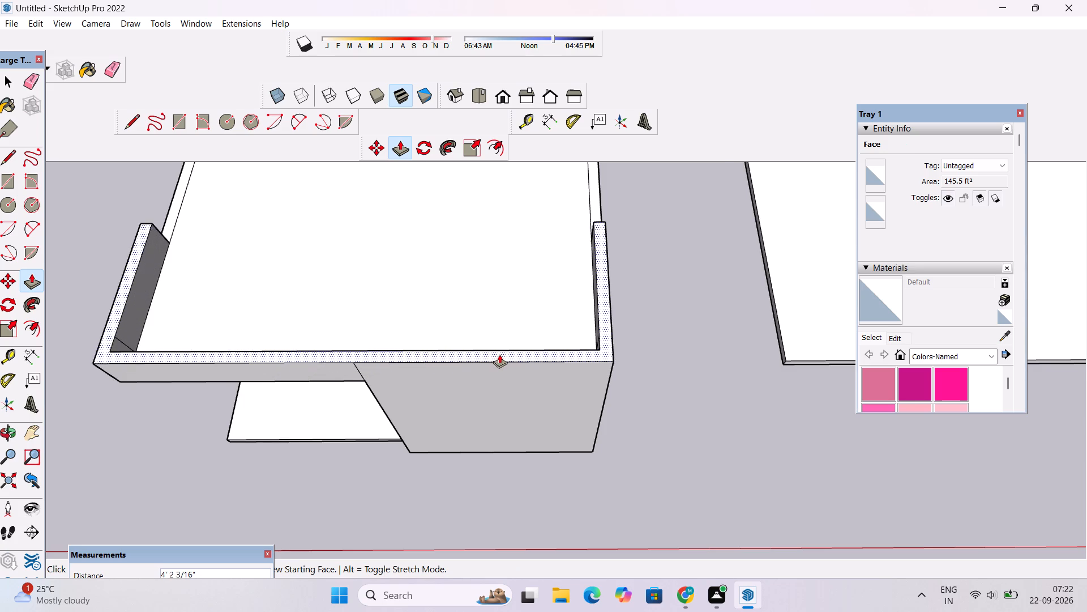
pyautogui.scroll(-1, 499, 354)
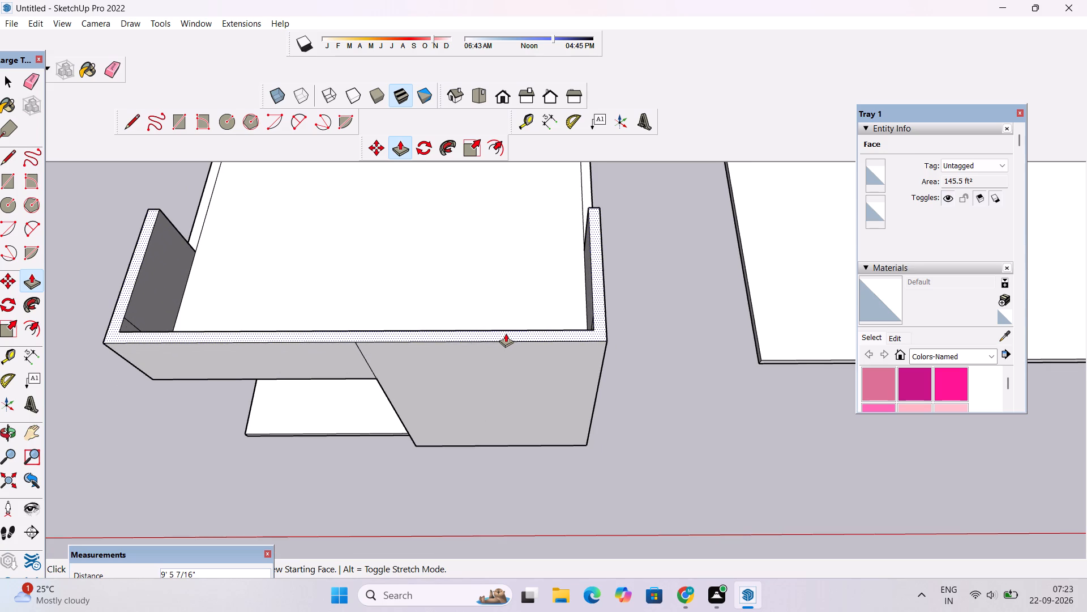
pyautogui.press('o')
pyautogui.moveTo(504, 369); pyautogui.dragTo(496, 284)
pyautogui.scroll(-5, 493, 288)
pyautogui.moveTo(487, 365); pyautogui.dragTo(502, 281)
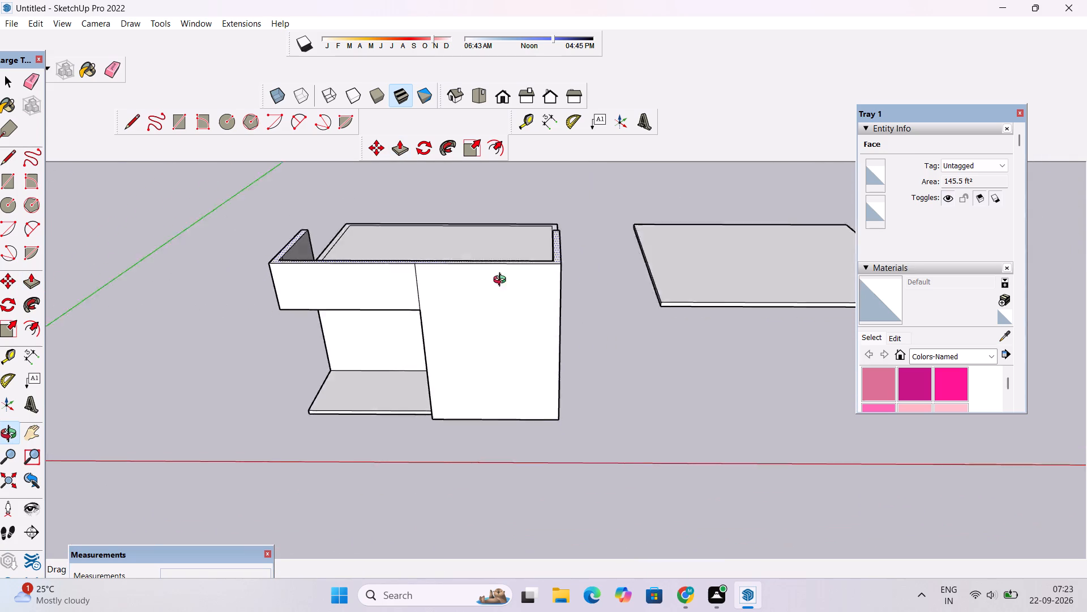
pyautogui.moveTo(502, 281); pyautogui.dragTo(514, 250)
pyautogui.moveTo(530, 338); pyautogui.dragTo(485, 275)
pyautogui.moveTo(442, 313); pyautogui.dragTo(527, 335)
pyautogui.moveTo(525, 343); pyautogui.dragTo(571, 369)
pyautogui.moveTo(571, 369); pyautogui.dragTo(553, 343)
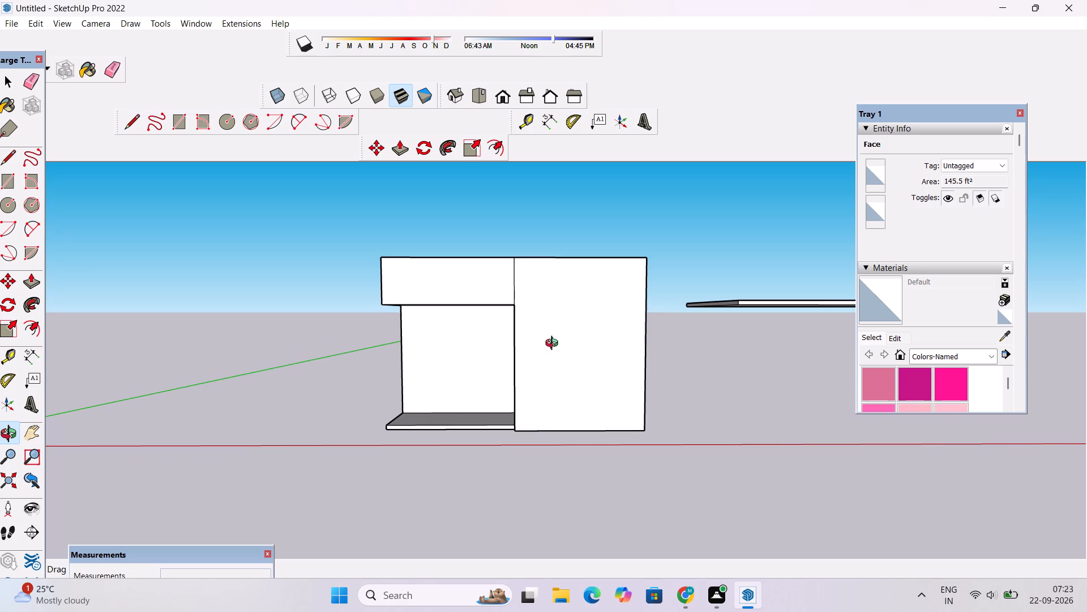
pyautogui.keyDown('shift'); pyautogui.moveTo(554, 345); pyautogui.dragTo(537, 356); pyautogui.keyUp('shift')
pyautogui.moveTo(537, 356); pyautogui.dragTo(527, 352)
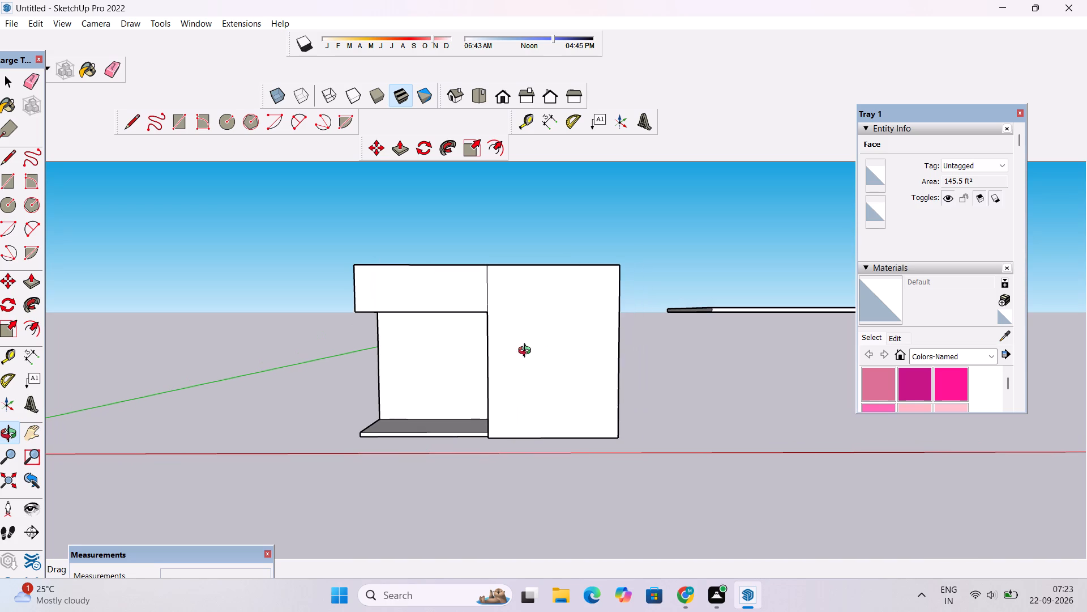
pyautogui.press('p')
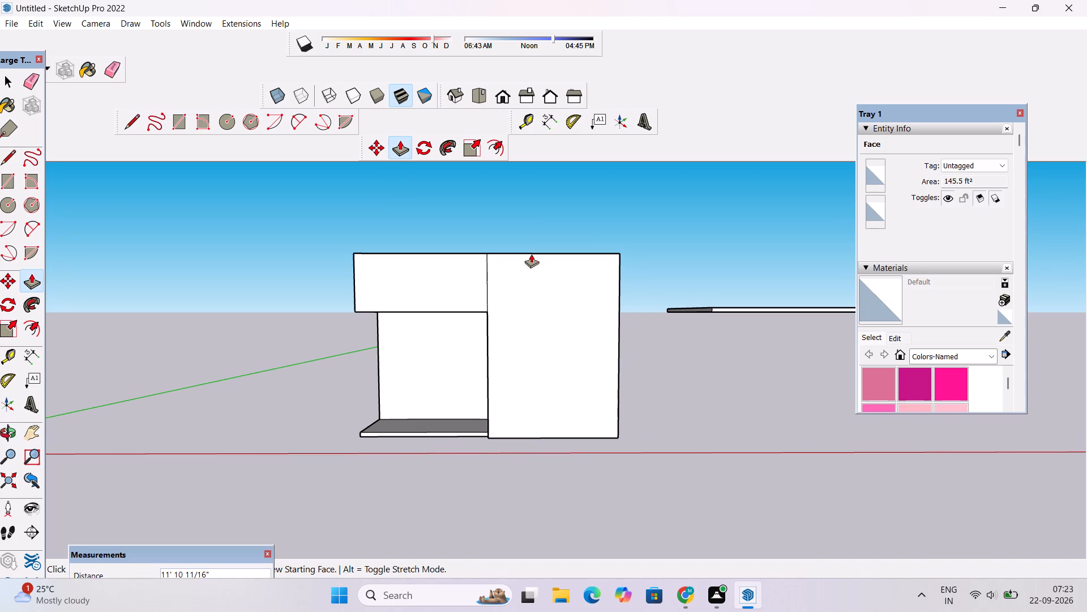
pyautogui.write("13'")
pyautogui.press('Return')
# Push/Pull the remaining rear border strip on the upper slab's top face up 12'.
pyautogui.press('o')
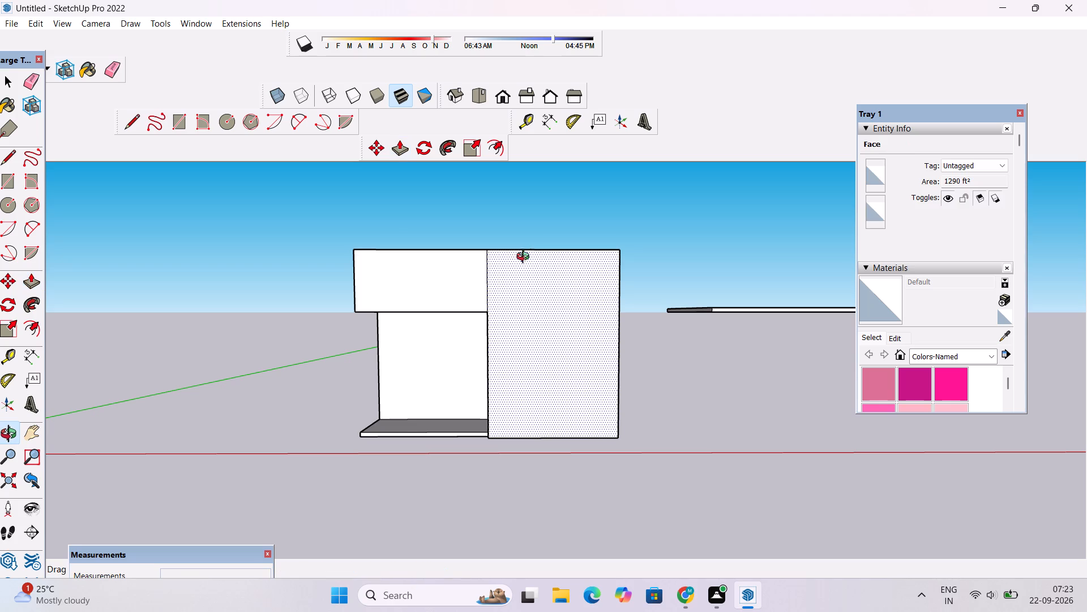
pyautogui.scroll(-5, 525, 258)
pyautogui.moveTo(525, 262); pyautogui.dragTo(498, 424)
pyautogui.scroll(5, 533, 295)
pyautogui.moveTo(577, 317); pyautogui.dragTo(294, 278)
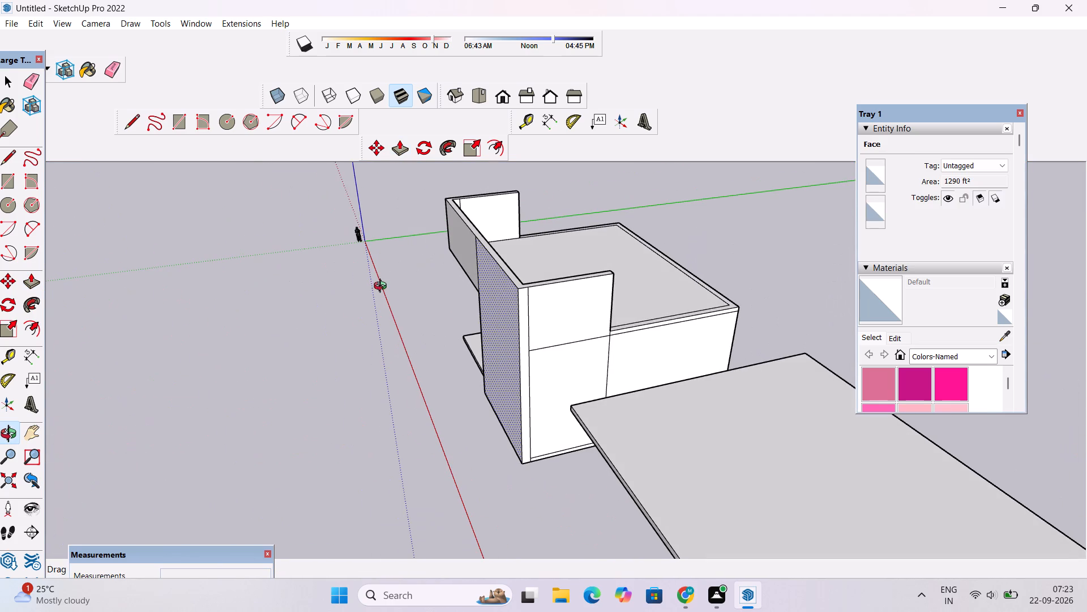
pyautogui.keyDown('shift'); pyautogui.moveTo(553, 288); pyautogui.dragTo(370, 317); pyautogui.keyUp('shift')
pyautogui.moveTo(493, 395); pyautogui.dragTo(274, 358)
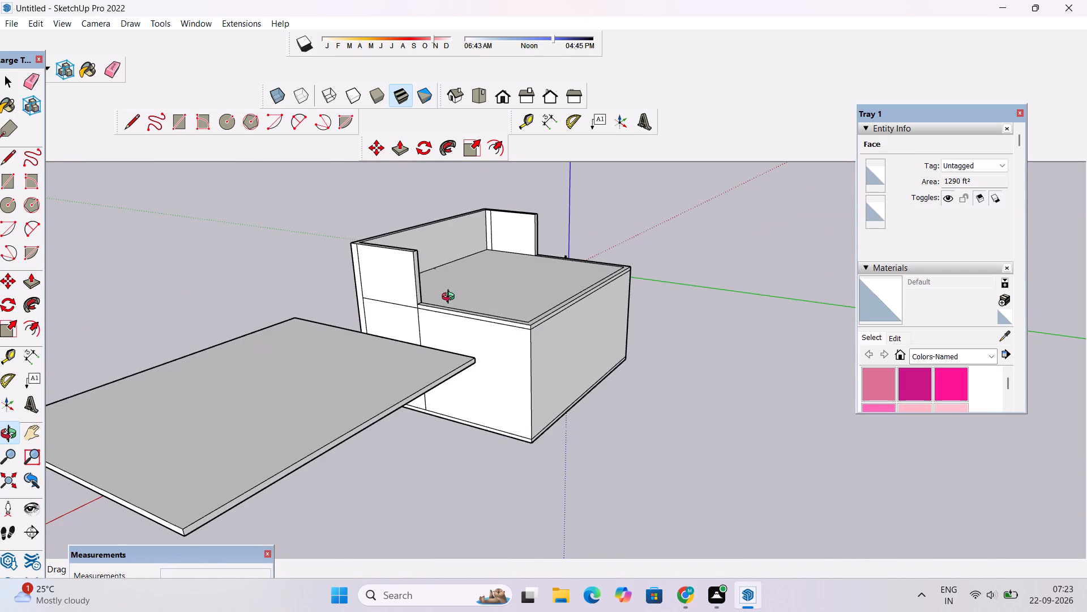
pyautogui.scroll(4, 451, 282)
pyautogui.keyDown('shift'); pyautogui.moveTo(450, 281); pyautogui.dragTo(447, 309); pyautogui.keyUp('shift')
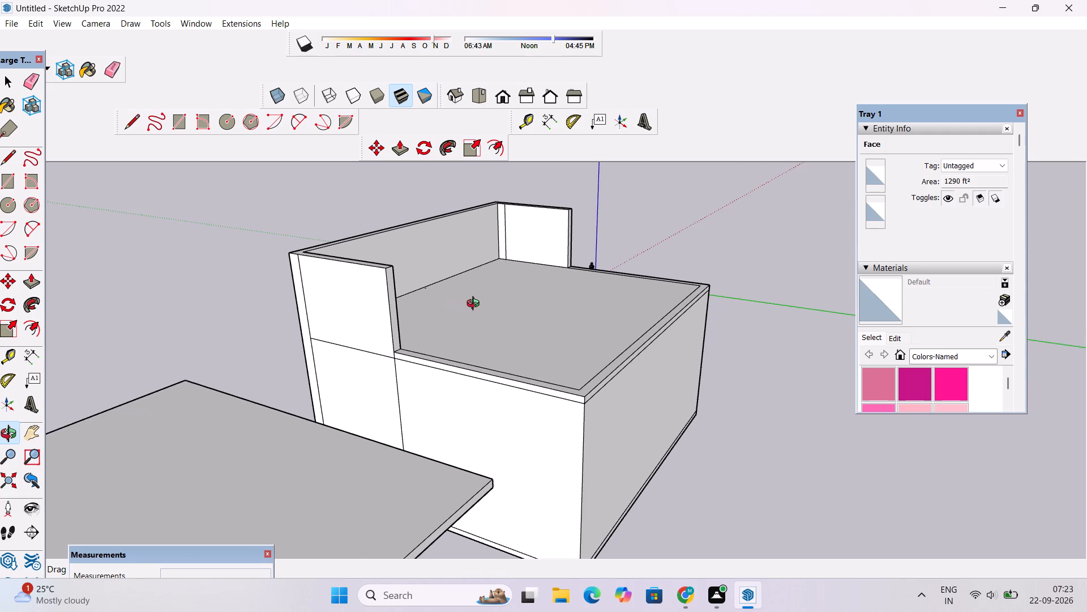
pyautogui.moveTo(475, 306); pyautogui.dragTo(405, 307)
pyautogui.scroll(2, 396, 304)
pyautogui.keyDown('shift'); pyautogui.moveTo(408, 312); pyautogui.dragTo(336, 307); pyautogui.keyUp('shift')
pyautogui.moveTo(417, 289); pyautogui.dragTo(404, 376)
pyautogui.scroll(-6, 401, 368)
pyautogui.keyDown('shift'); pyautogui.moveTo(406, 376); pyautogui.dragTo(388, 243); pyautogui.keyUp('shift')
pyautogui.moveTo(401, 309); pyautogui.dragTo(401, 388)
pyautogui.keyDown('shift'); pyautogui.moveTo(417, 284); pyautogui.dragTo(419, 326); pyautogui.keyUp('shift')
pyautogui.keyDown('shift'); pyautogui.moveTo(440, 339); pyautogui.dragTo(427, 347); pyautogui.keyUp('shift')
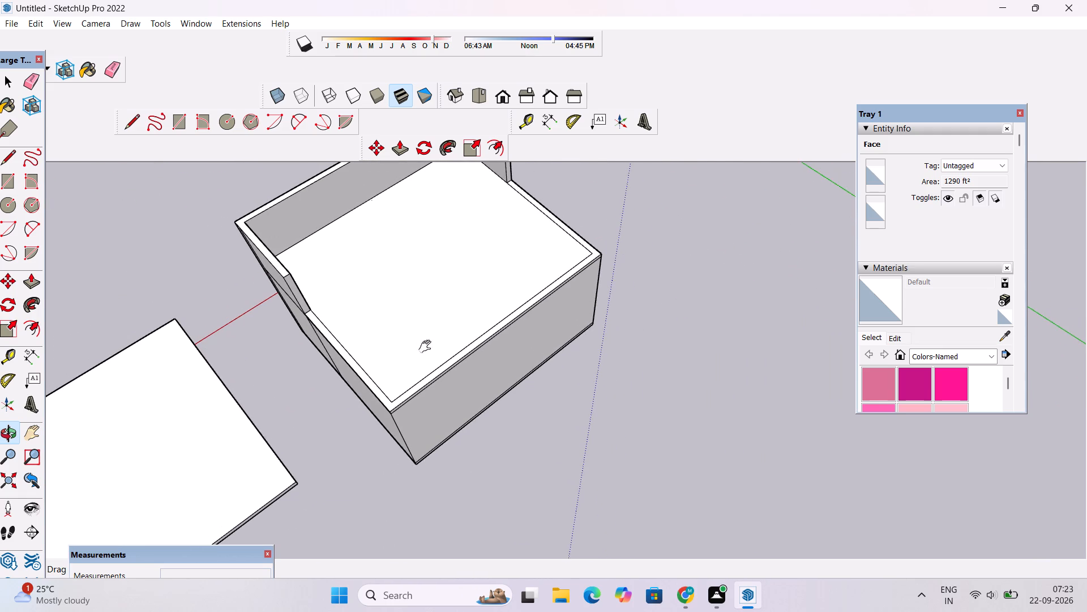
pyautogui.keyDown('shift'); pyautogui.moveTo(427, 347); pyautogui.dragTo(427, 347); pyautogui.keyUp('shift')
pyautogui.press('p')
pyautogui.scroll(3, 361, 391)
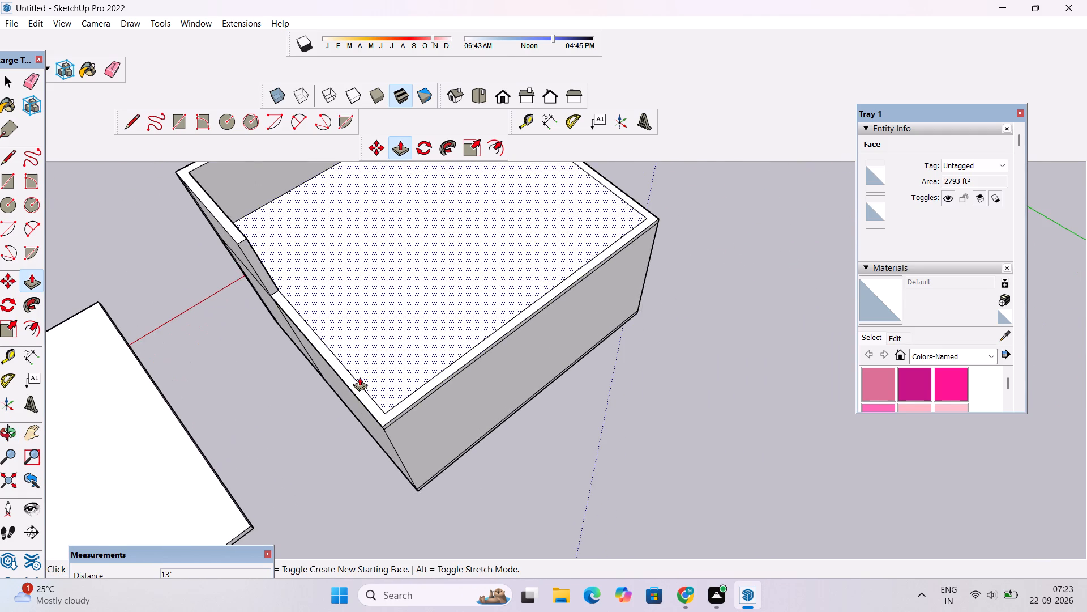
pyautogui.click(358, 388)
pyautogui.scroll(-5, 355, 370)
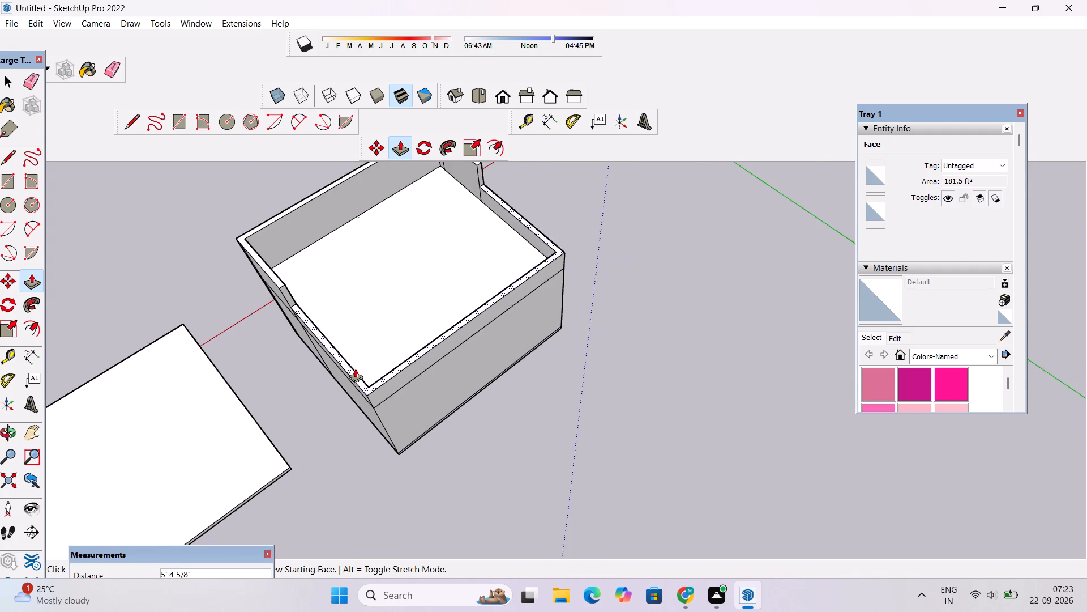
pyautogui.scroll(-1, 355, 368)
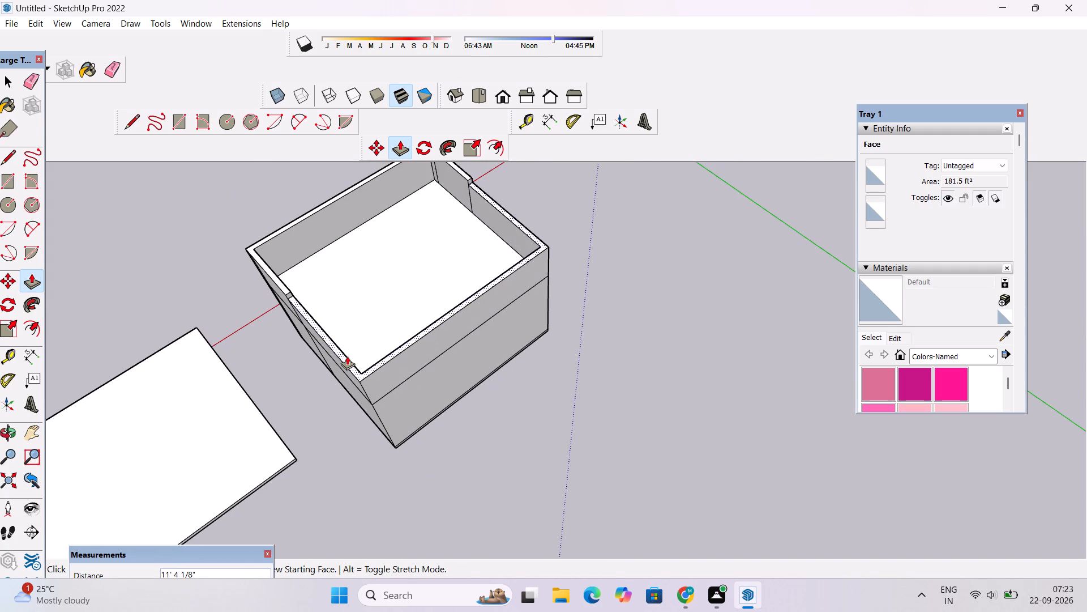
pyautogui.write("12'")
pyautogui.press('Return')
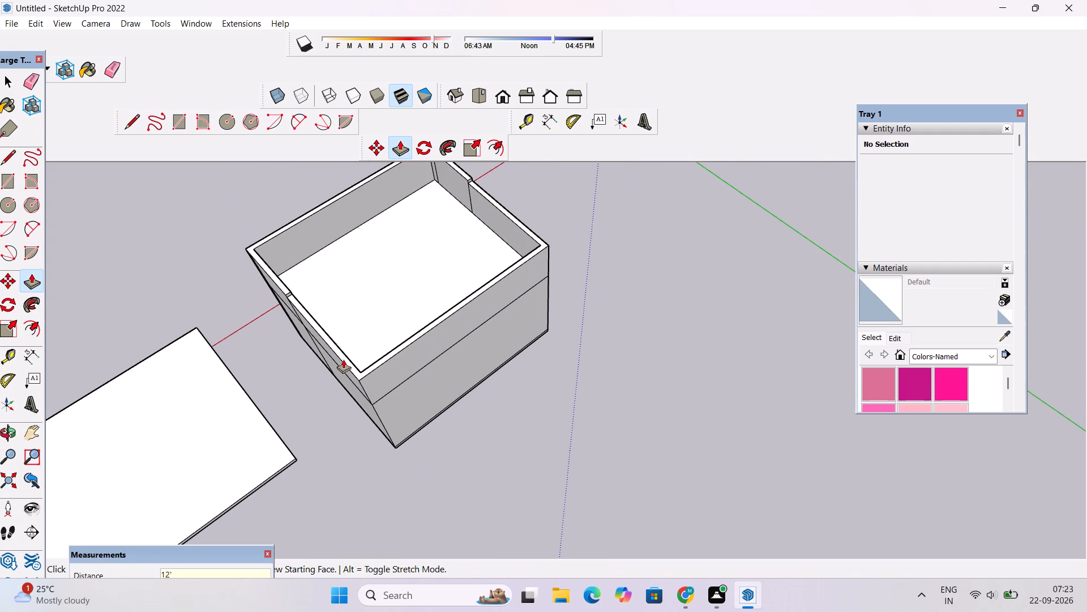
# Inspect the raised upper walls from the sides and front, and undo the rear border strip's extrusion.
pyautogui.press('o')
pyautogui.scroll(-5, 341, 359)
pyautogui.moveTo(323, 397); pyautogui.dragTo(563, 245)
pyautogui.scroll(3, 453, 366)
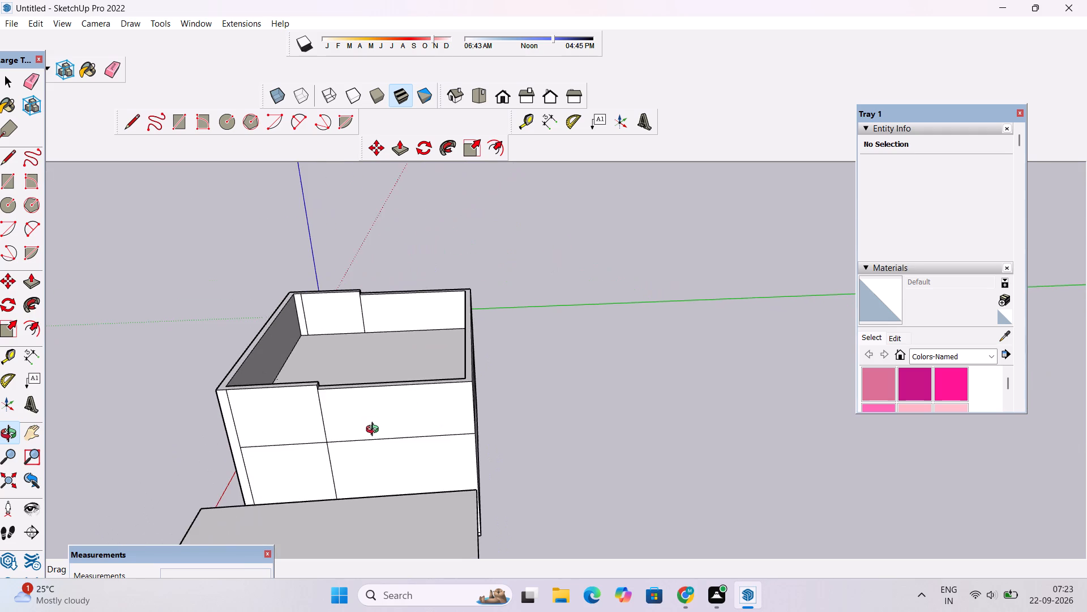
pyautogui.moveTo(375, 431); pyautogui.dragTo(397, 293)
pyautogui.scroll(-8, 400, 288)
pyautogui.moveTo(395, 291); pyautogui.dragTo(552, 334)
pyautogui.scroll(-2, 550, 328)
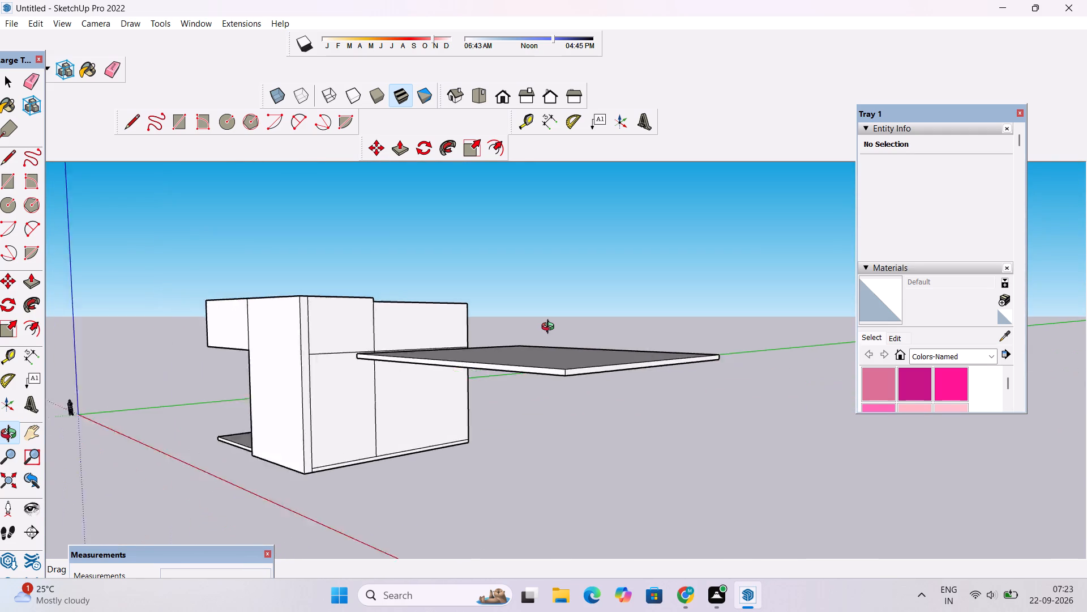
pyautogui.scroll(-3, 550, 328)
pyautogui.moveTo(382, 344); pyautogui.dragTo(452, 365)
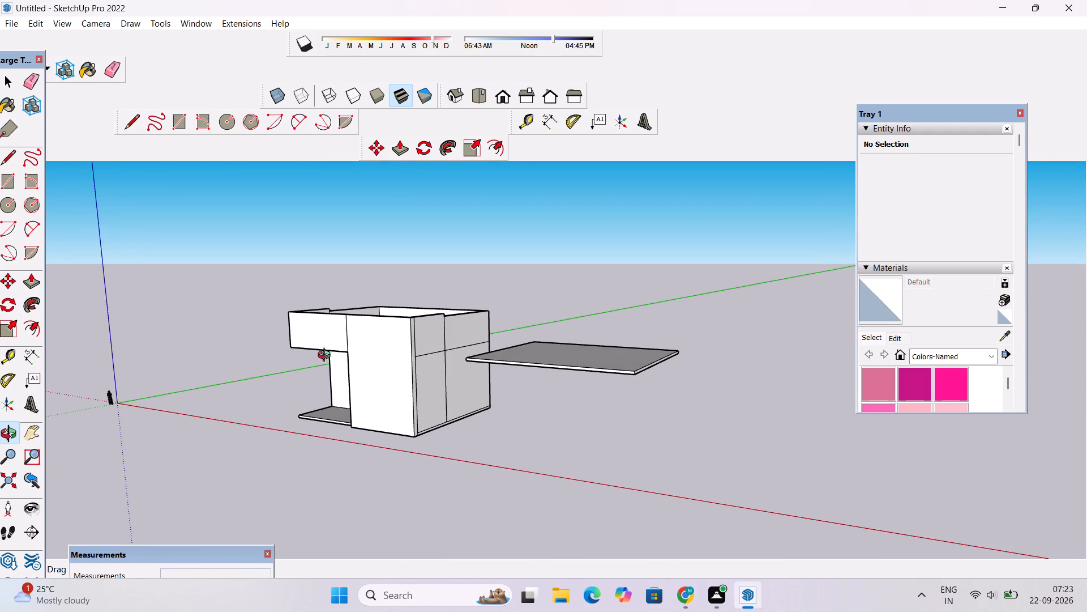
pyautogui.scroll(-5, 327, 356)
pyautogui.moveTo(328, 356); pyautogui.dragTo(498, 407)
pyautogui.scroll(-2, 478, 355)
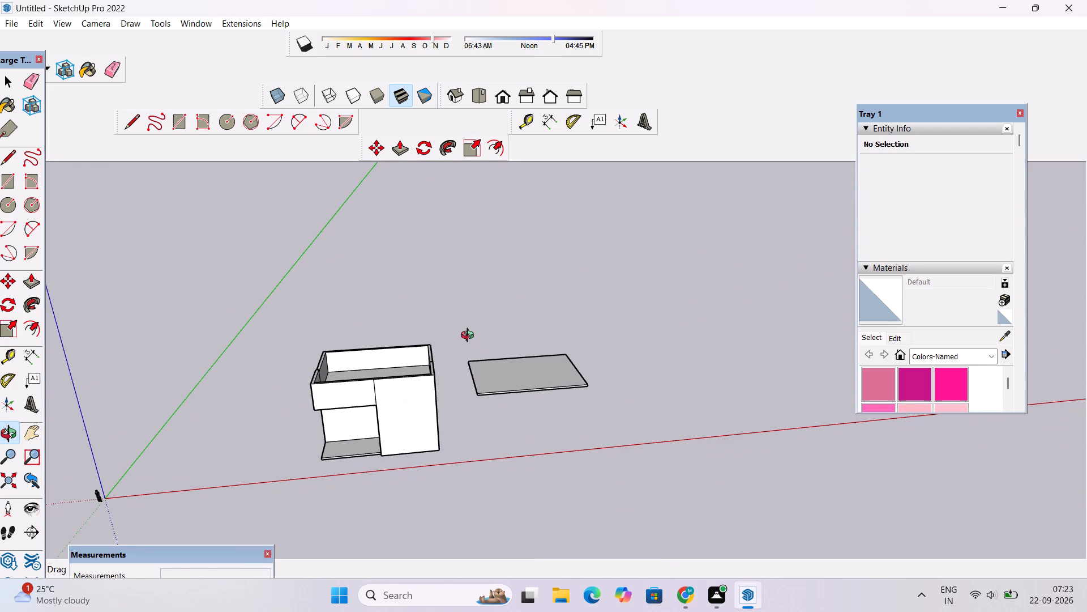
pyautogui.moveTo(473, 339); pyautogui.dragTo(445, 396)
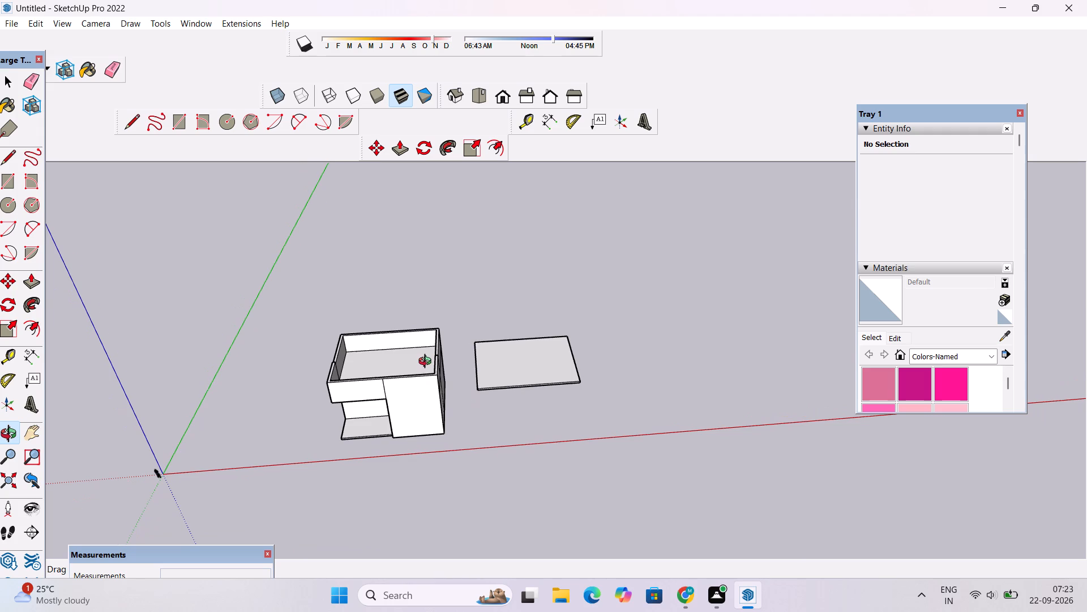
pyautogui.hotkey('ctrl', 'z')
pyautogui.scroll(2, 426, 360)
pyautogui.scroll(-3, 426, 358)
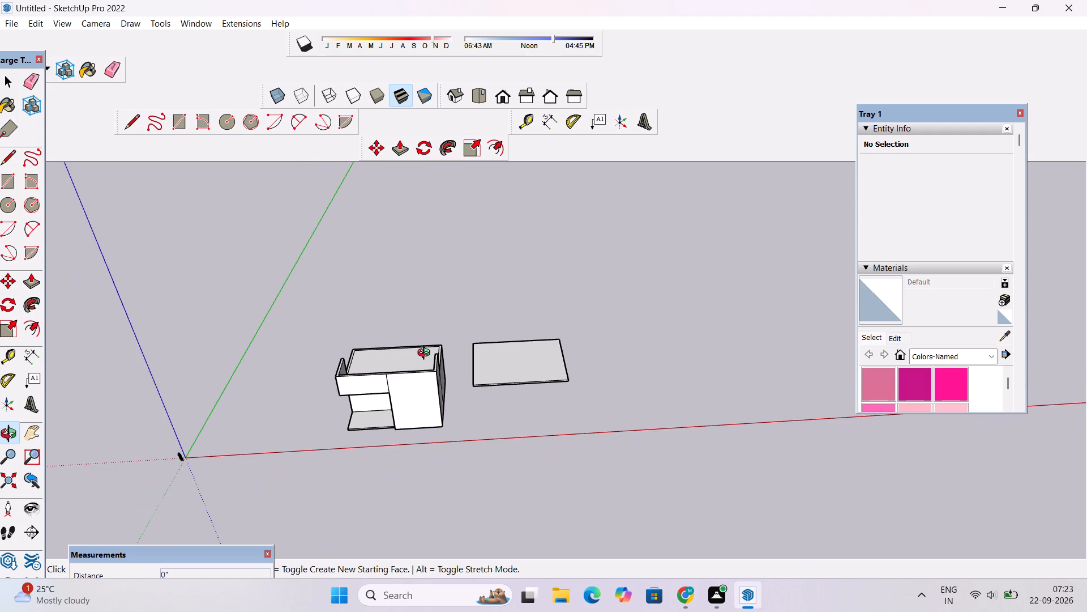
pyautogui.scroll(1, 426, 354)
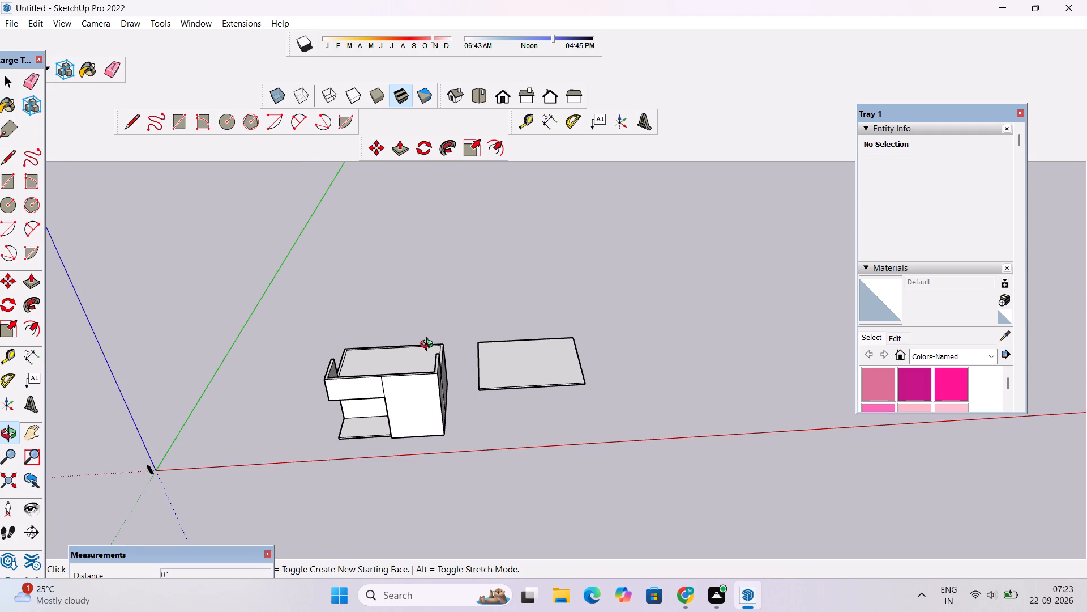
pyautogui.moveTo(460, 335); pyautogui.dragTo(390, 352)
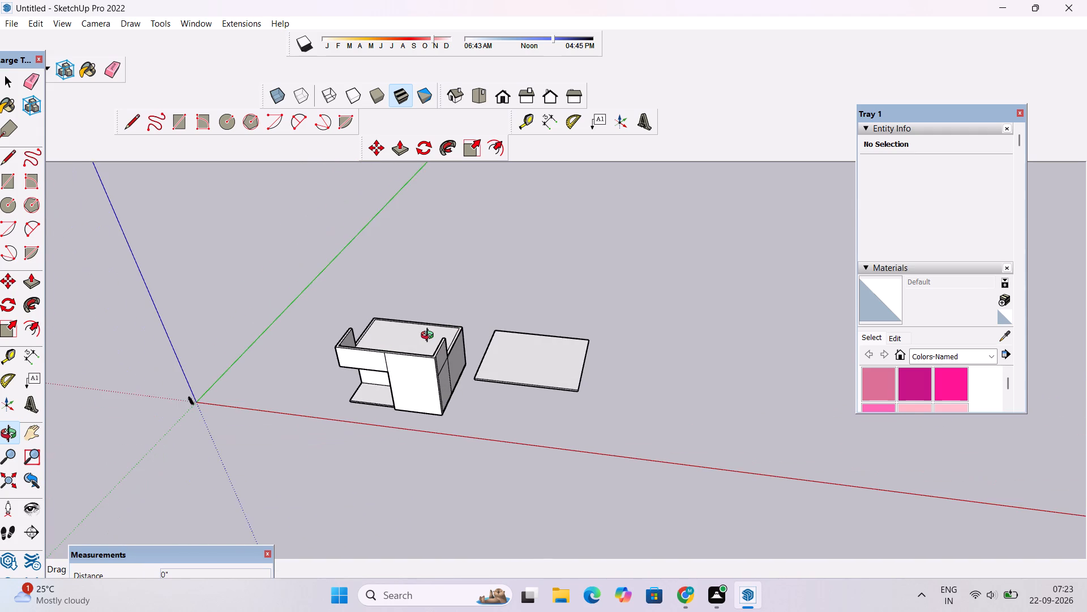
# Examine the house block's front facade, recessed ground-floor opening and upper overhang from above, straight on and close up.
pyautogui.scroll(3, 430, 337)
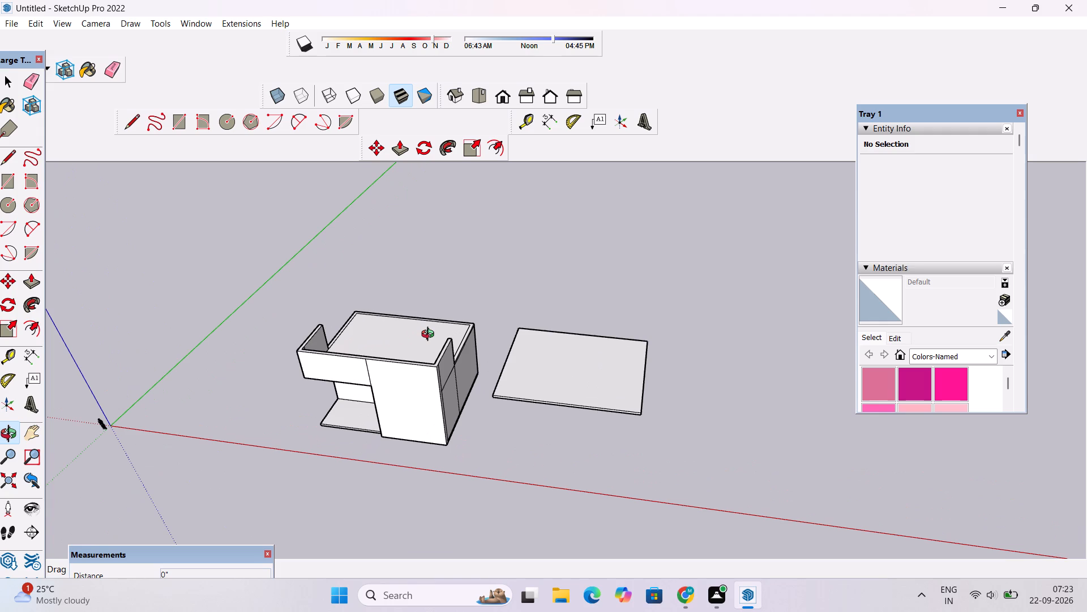
pyautogui.scroll(-3, 430, 334)
pyautogui.moveTo(432, 331); pyautogui.dragTo(482, 326)
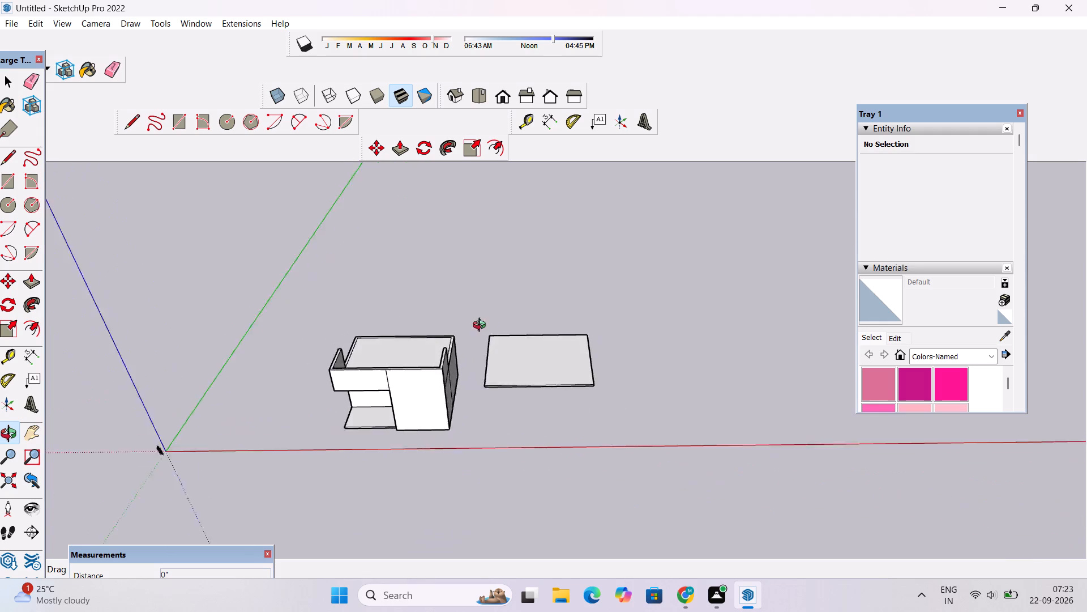
pyautogui.moveTo(482, 326); pyautogui.dragTo(507, 368)
pyautogui.scroll(-1, 476, 354)
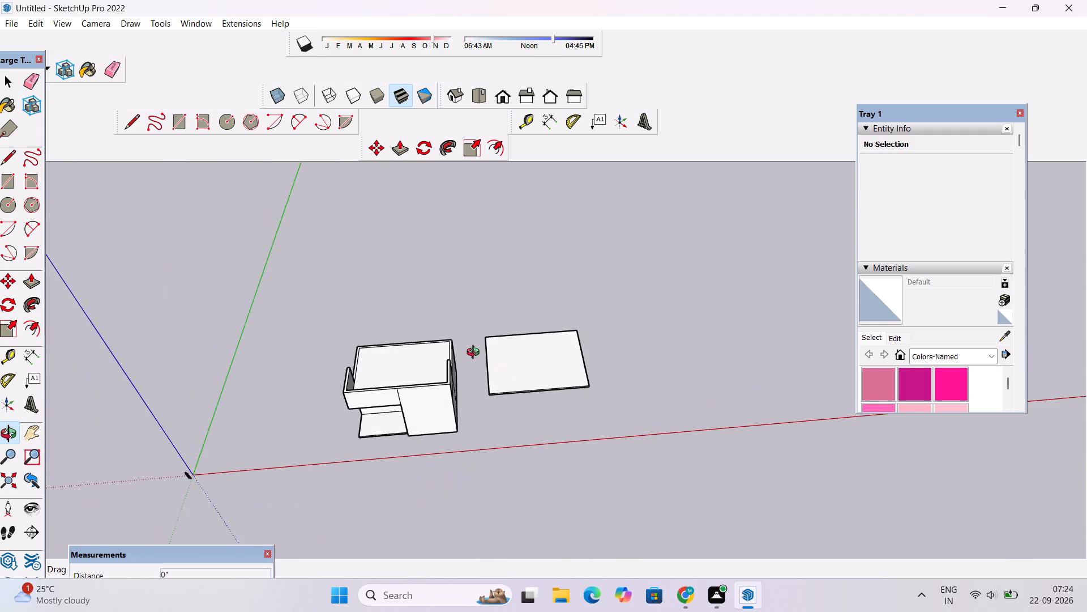
pyautogui.scroll(-2, 476, 354)
pyautogui.keyDown('shift'); pyautogui.moveTo(461, 374); pyautogui.dragTo(577, 260); pyautogui.keyUp('shift')
pyautogui.moveTo(450, 381); pyautogui.dragTo(462, 237)
pyautogui.scroll(5, 484, 310)
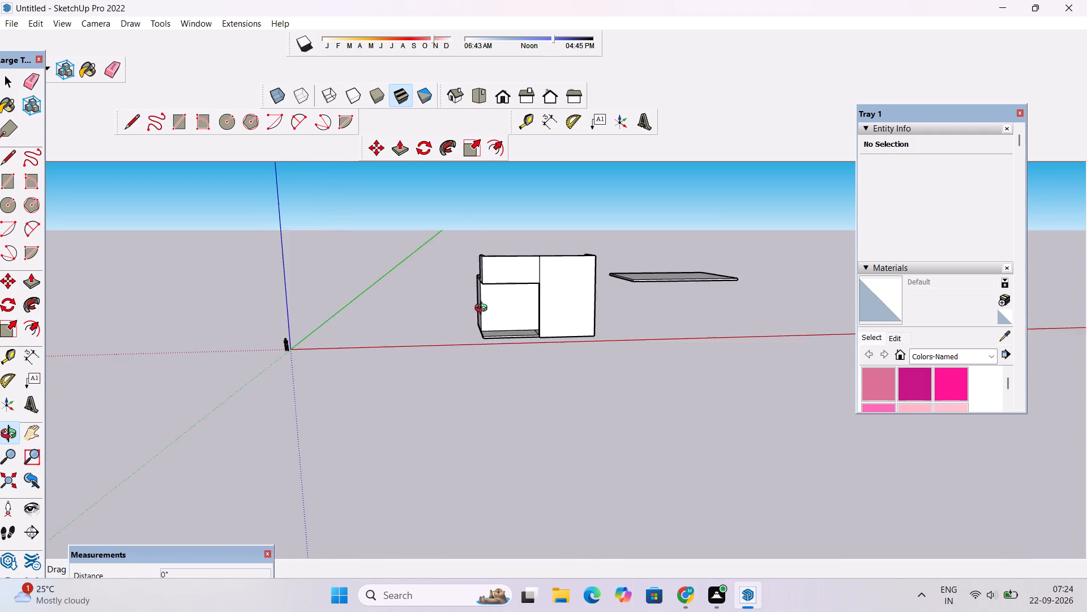
pyautogui.scroll(3, 483, 309)
pyautogui.moveTo(564, 309); pyautogui.dragTo(520, 373)
pyautogui.scroll(4, 523, 369)
pyautogui.moveTo(516, 362); pyautogui.dragTo(435, 335)
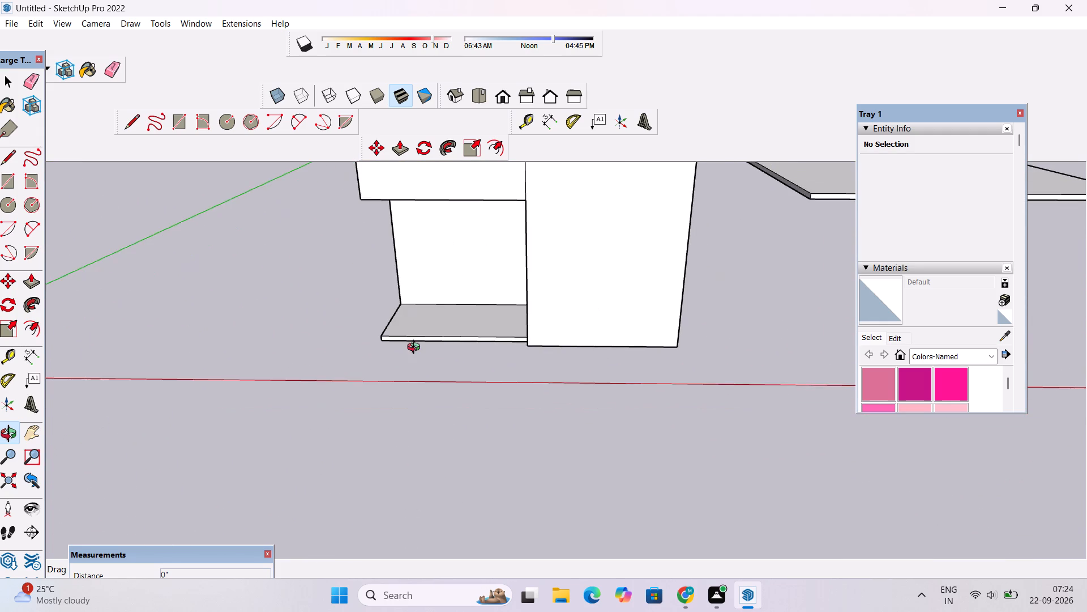
pyautogui.moveTo(416, 349); pyautogui.dragTo(506, 369)
pyautogui.keyDown('shift'); pyautogui.moveTo(467, 348); pyautogui.dragTo(517, 413); pyautogui.keyUp('shift')
pyautogui.moveTo(508, 405); pyautogui.dragTo(477, 316)
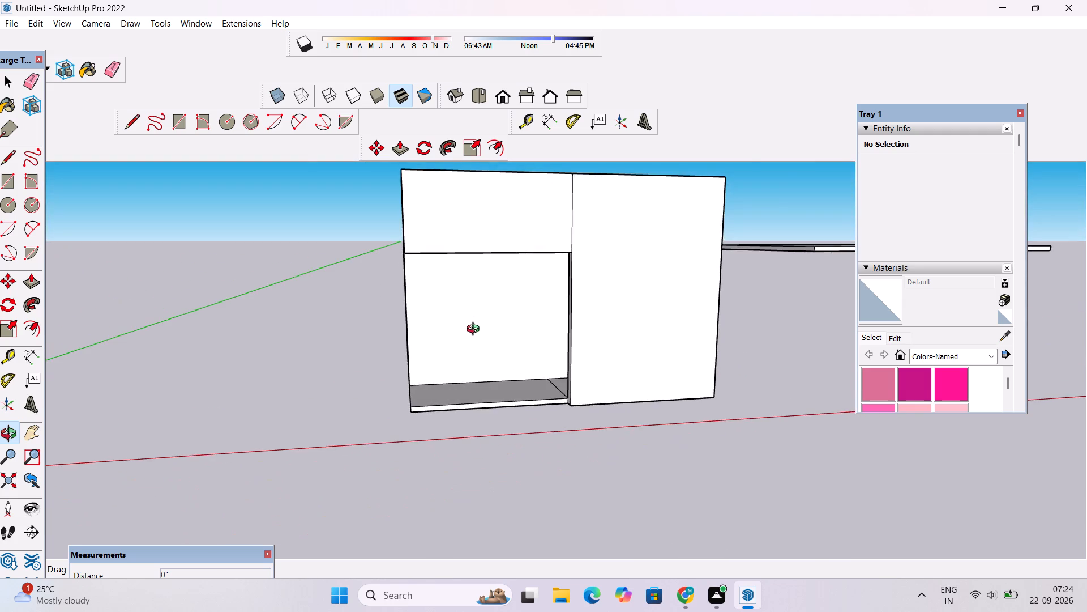
pyautogui.scroll(2, 475, 333)
pyautogui.keyDown('shift'); pyautogui.moveTo(475, 334); pyautogui.dragTo(509, 423); pyautogui.keyUp('shift')
pyautogui.moveTo(507, 423); pyautogui.dragTo(457, 423)
pyautogui.keyDown('shift'); pyautogui.moveTo(491, 419); pyautogui.dragTo(486, 363); pyautogui.keyUp('shift')
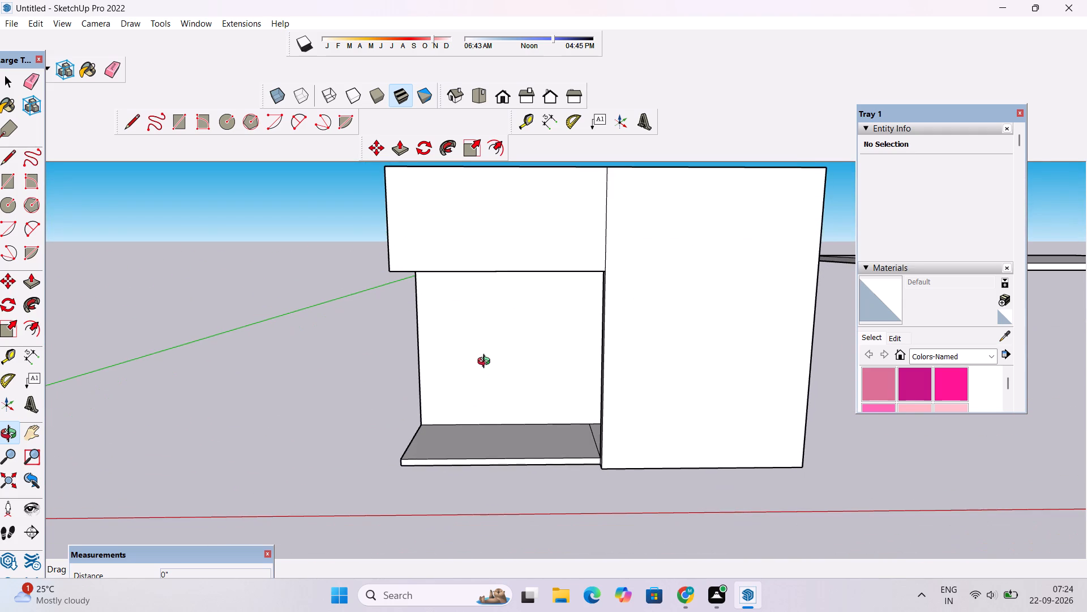
pyautogui.scroll(3, 482, 360)
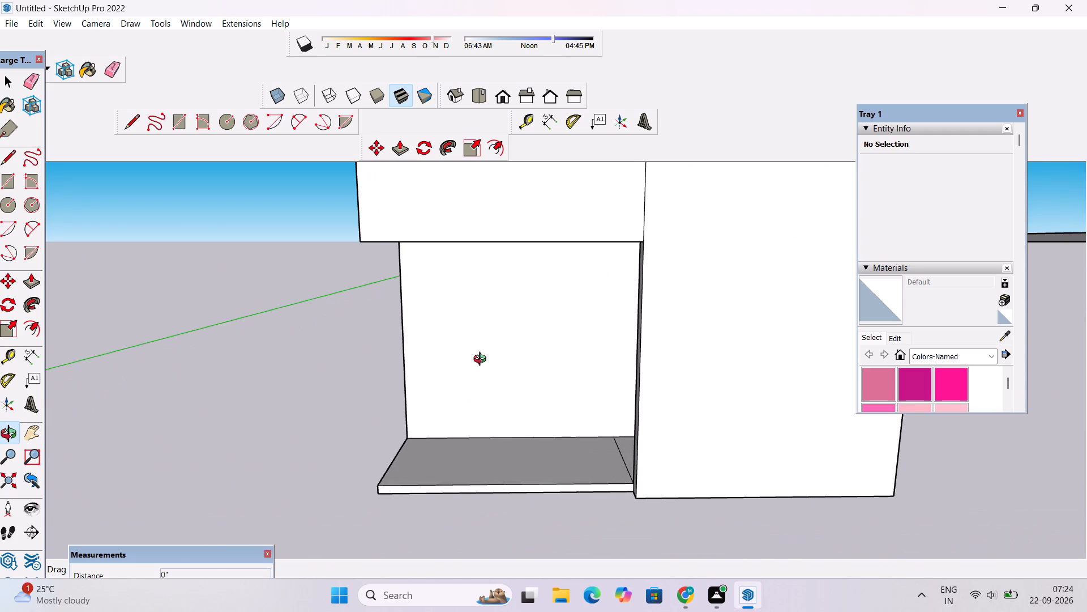
pyautogui.keyDown('shift'); pyautogui.moveTo(495, 386); pyautogui.dragTo(482, 355); pyautogui.keyUp('shift')
pyautogui.moveTo(483, 369); pyautogui.dragTo(531, 426)
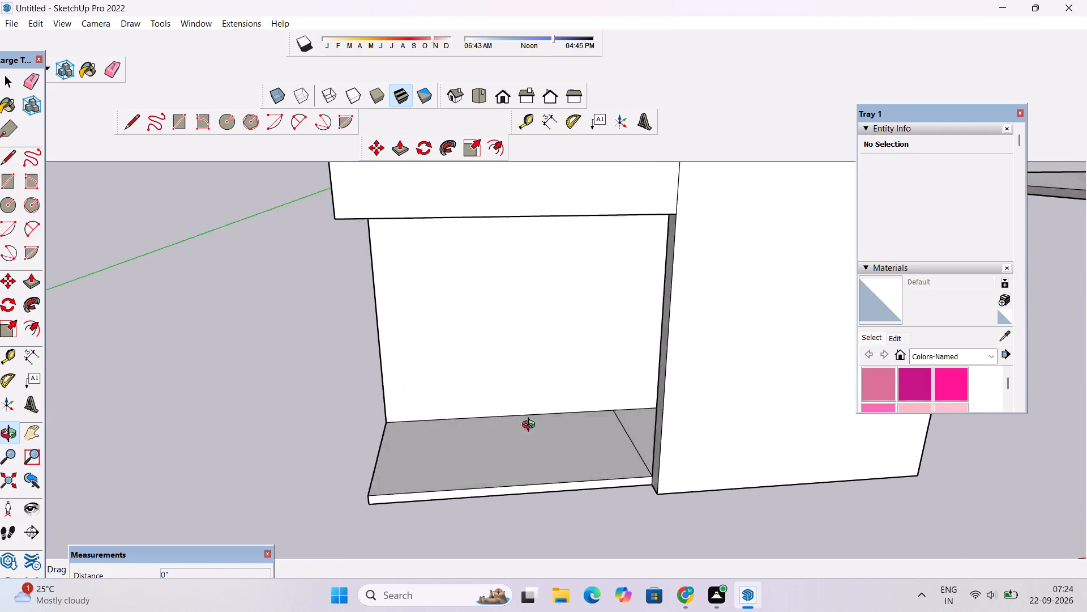
pyautogui.moveTo(531, 426); pyautogui.dragTo(504, 366)
pyautogui.keyDown('shift'); pyautogui.moveTo(537, 393); pyautogui.dragTo(532, 373); pyautogui.keyUp('shift')
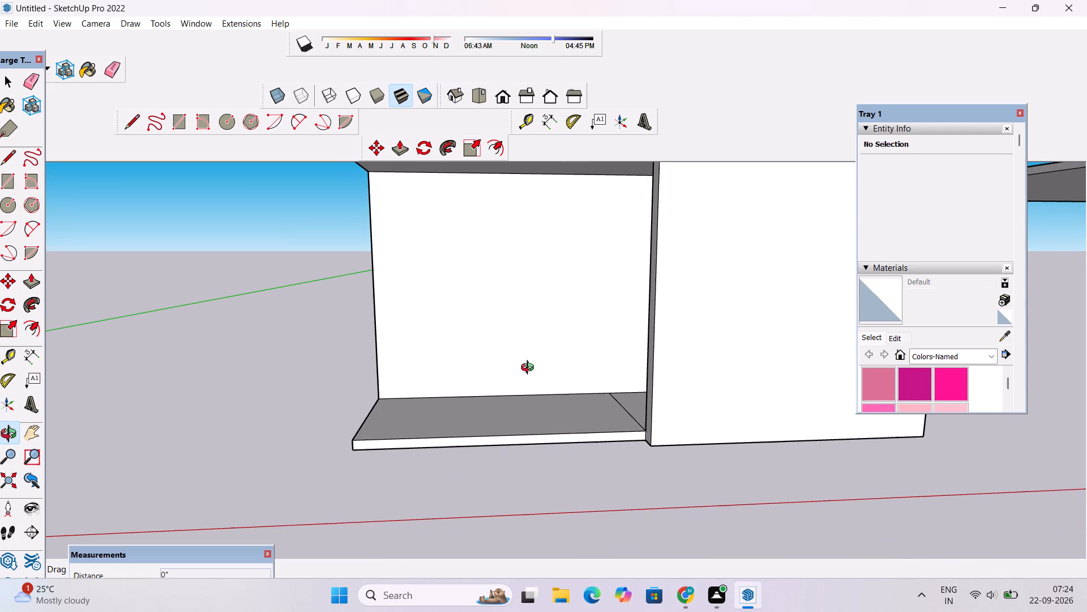
pyautogui.scroll(-2, 524, 367)
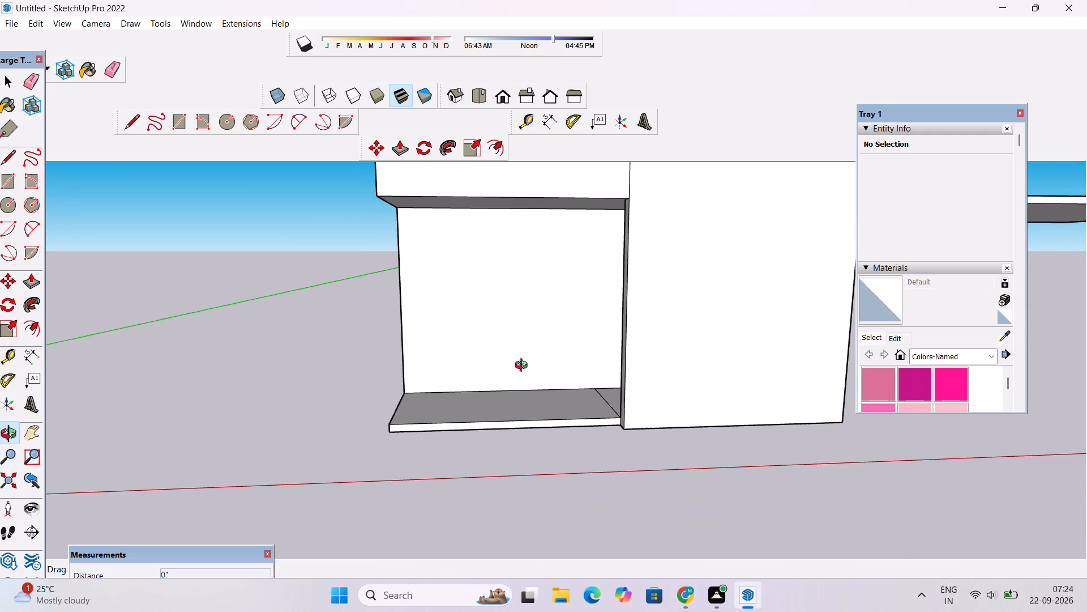
pyautogui.scroll(-4, 524, 367)
pyautogui.keyDown('shift'); pyautogui.moveTo(524, 363); pyautogui.dragTo(524, 410); pyautogui.keyUp('shift')
pyautogui.keyDown('shift'); pyautogui.moveTo(527, 395); pyautogui.dragTo(472, 427); pyautogui.keyUp('shift')
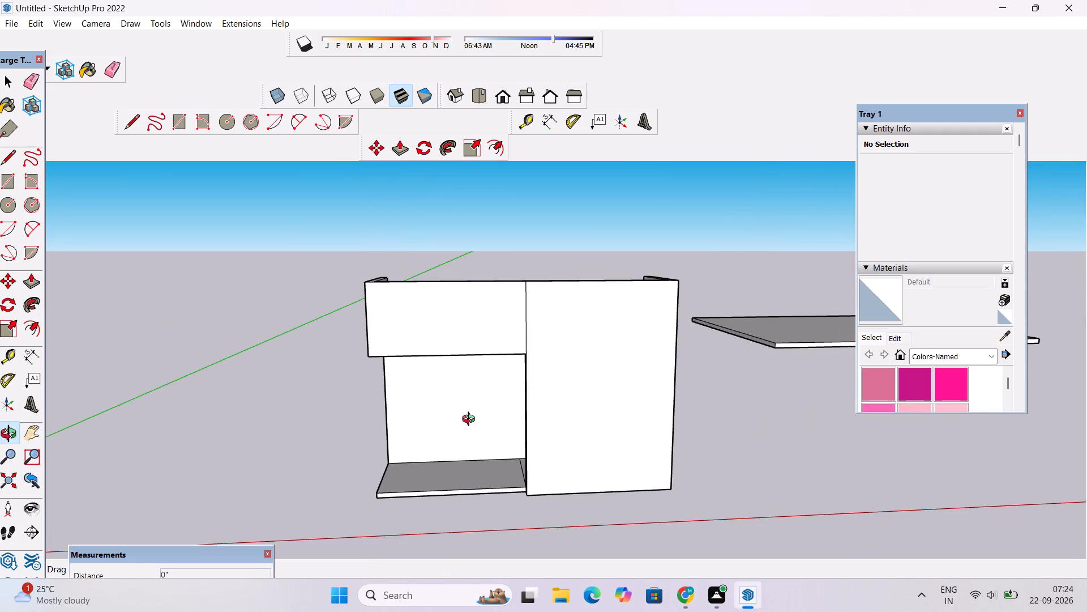
# Erase the vertical edge dividing the upper front wall from the full-height wall so the facade becomes one face.
pyautogui.press('e')
pyautogui.moveTo(533, 295); pyautogui.dragTo(525, 314)
# Examine the merged L-shaped front facade from the side, above and straight on.
pyautogui.press('o')
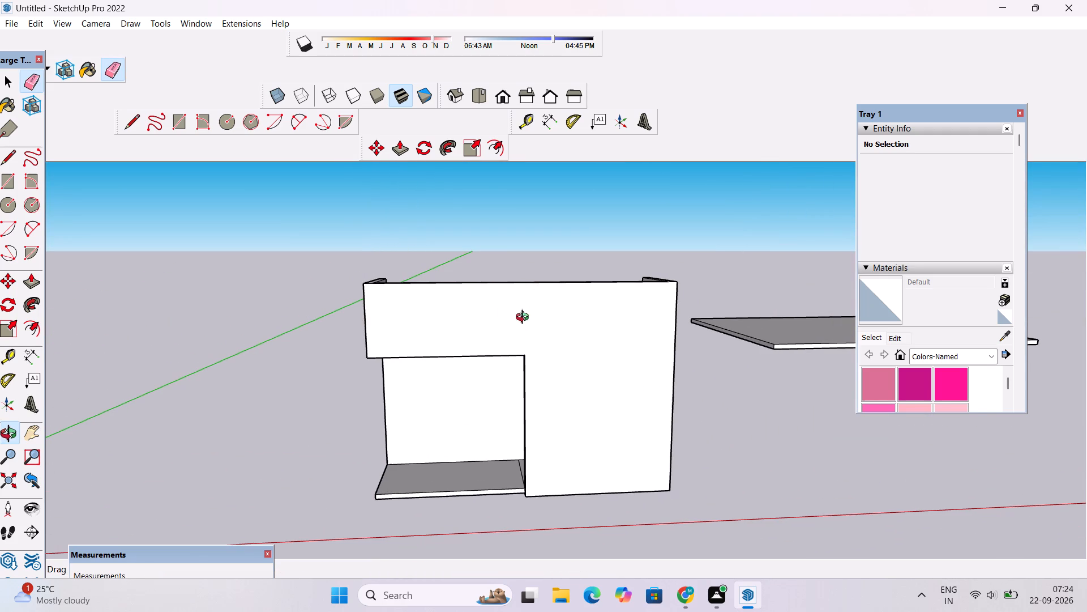
pyautogui.moveTo(419, 410); pyautogui.dragTo(810, 337)
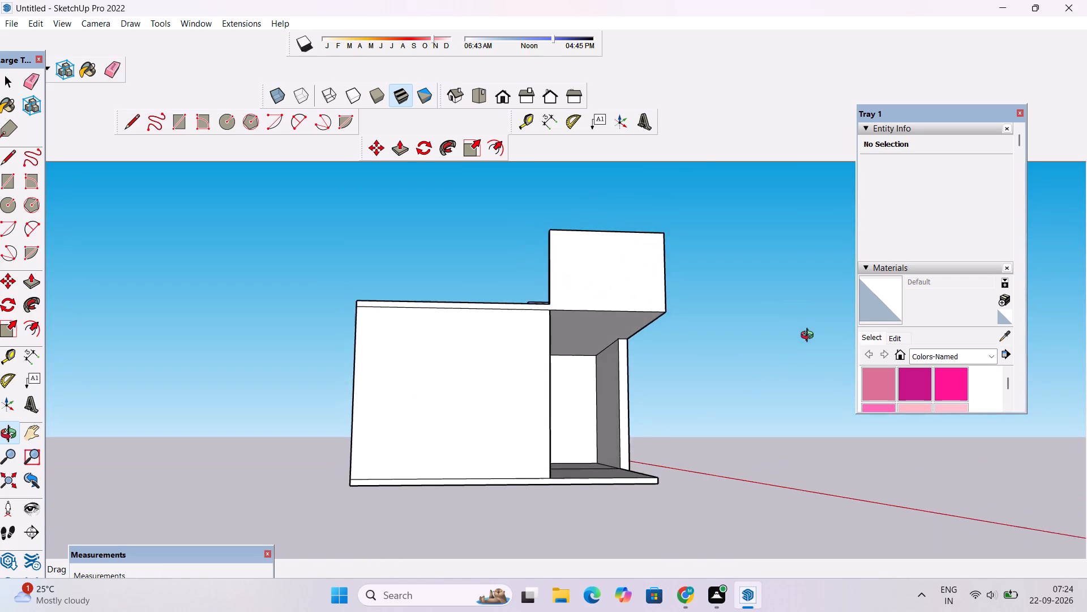
pyautogui.moveTo(810, 337); pyautogui.dragTo(387, 450)
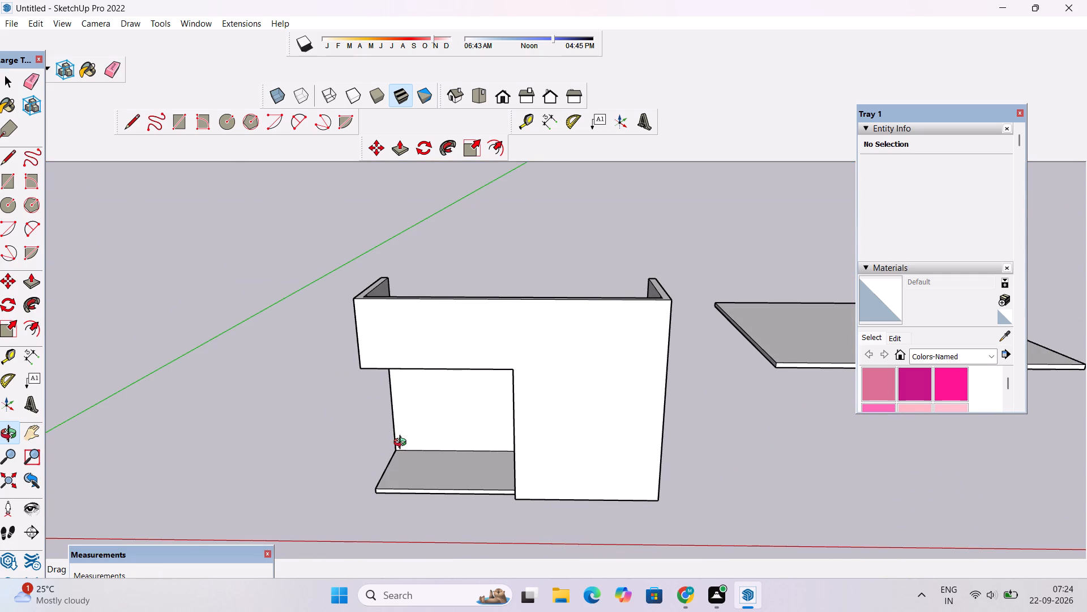
pyautogui.keyDown('shift'); pyautogui.moveTo(400, 442); pyautogui.dragTo(420, 443); pyautogui.keyUp('shift')
pyautogui.moveTo(494, 456); pyautogui.dragTo(510, 419)
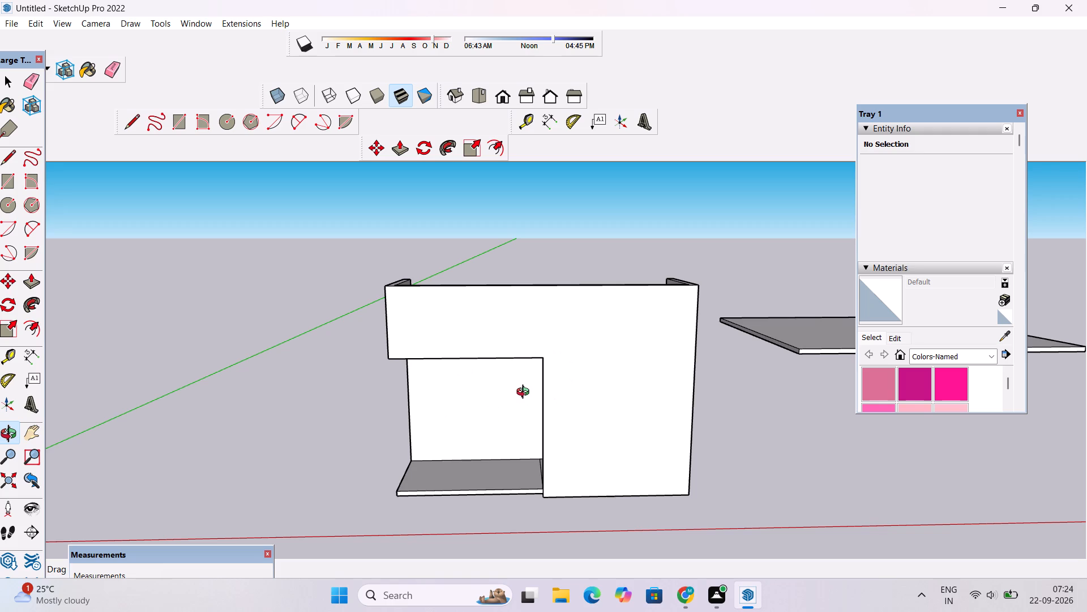
pyautogui.keyDown('shift'); pyautogui.moveTo(525, 393); pyautogui.dragTo(530, 405); pyautogui.keyUp('shift')
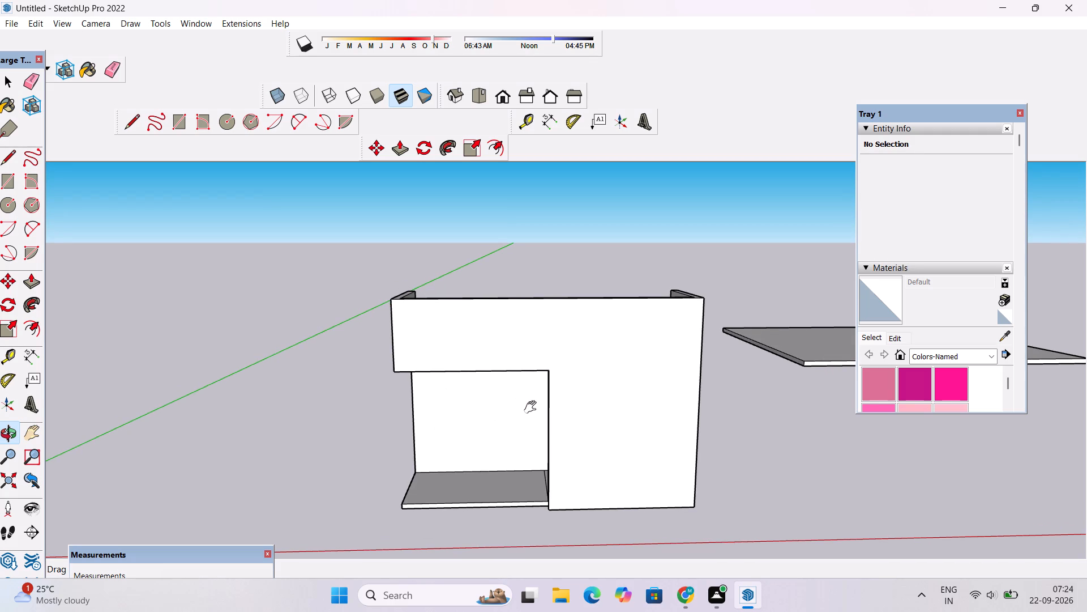
pyautogui.scroll(1, 533, 407)
pyautogui.keyDown('shift'); pyautogui.moveTo(533, 408); pyautogui.dragTo(518, 421); pyautogui.keyUp('shift')
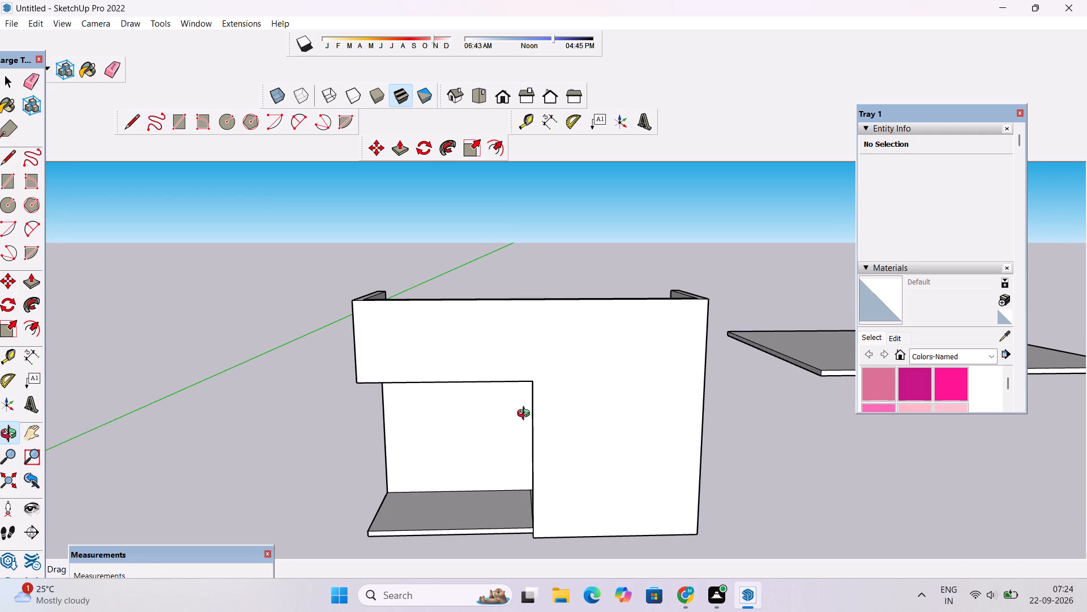
pyautogui.scroll(-4, 526, 415)
pyautogui.scroll(2, 524, 405)
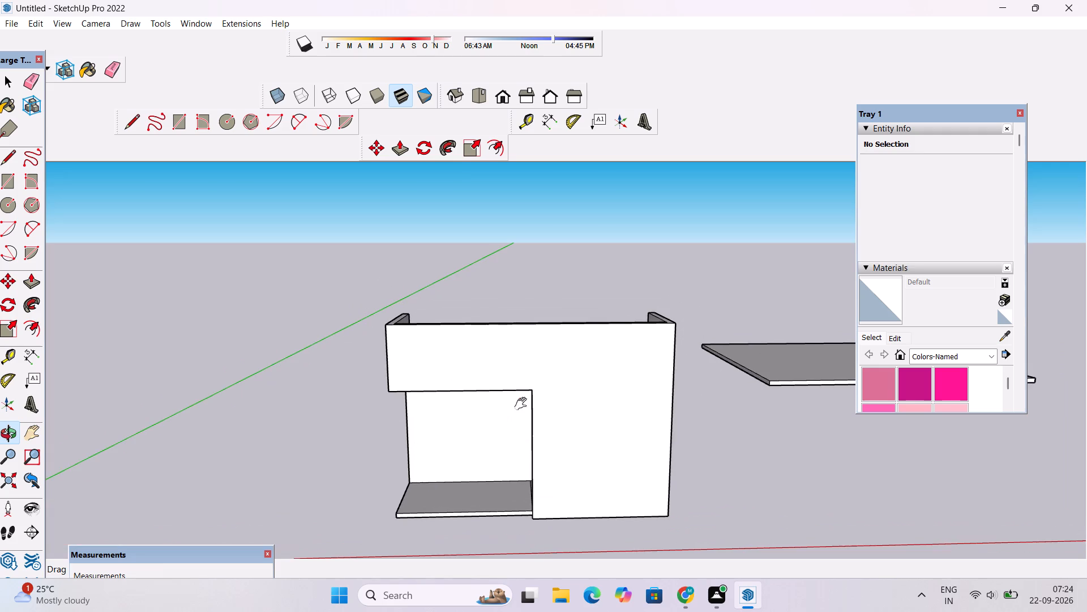
pyautogui.keyDown('shift'); pyautogui.moveTo(523, 404); pyautogui.dragTo(546, 409); pyautogui.keyUp('shift')
pyautogui.scroll(2, 546, 409)
pyautogui.keyDown('shift'); pyautogui.moveTo(546, 409); pyautogui.dragTo(519, 409); pyautogui.keyUp('shift')
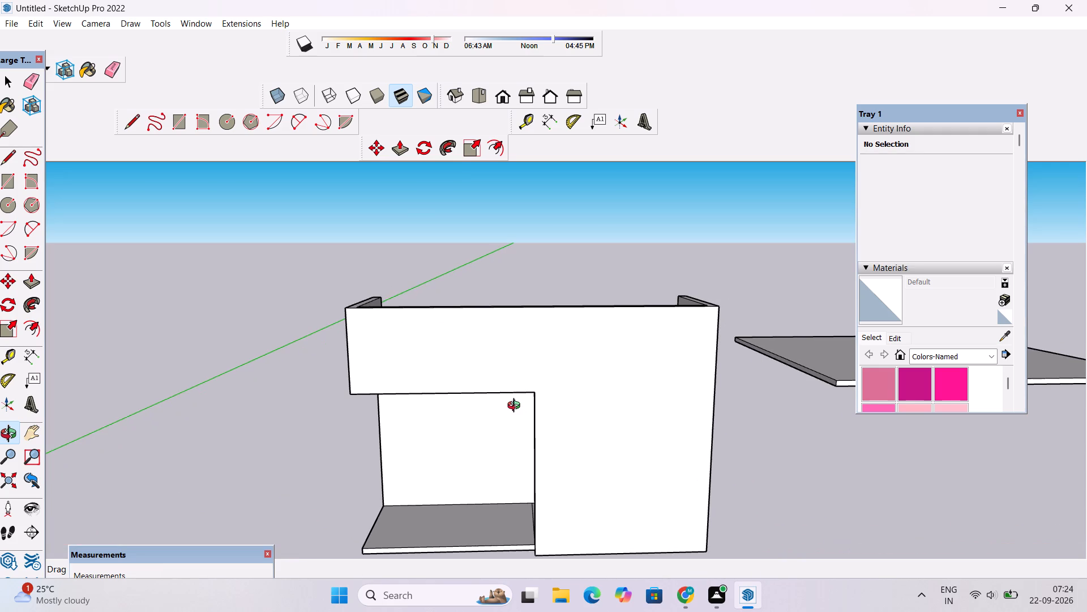
pyautogui.keyDown('shift'); pyautogui.moveTo(514, 406); pyautogui.dragTo(496, 403); pyautogui.keyUp('shift')
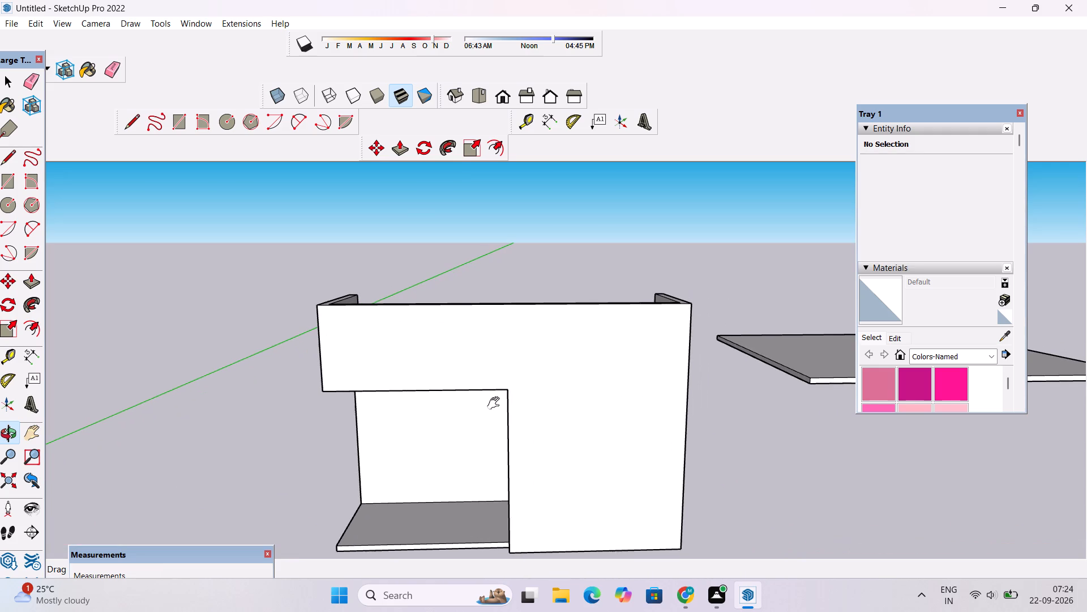
pyautogui.keyDown('shift'); pyautogui.moveTo(496, 403); pyautogui.dragTo(489, 403); pyautogui.keyUp('shift')
# Add a vertical guide on the front facade 4' in from the full-height wall's outer edge.
pyautogui.press('t')
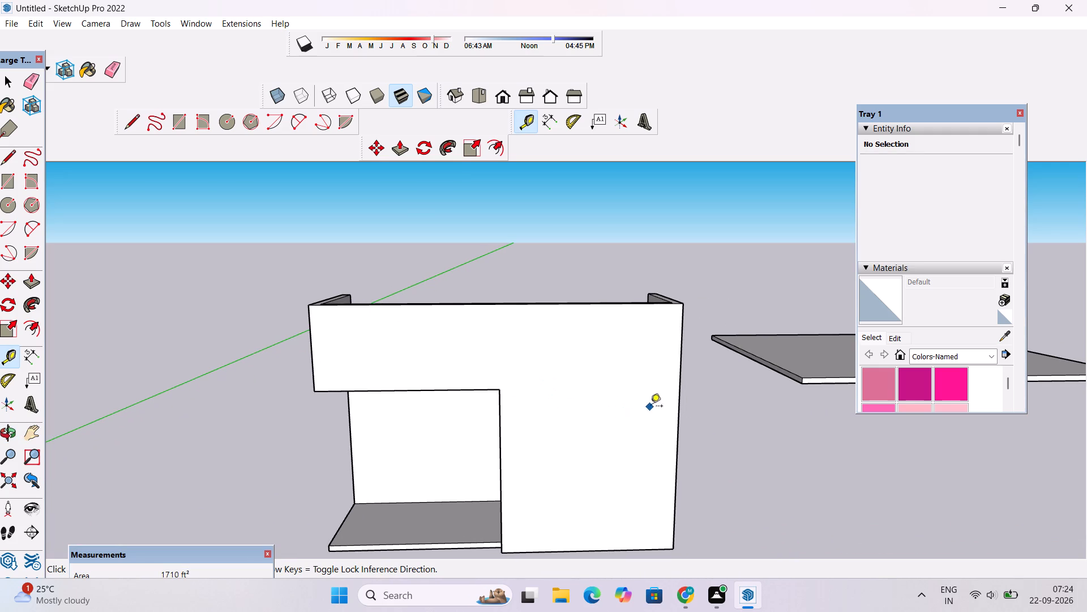
pyautogui.click(678, 430)
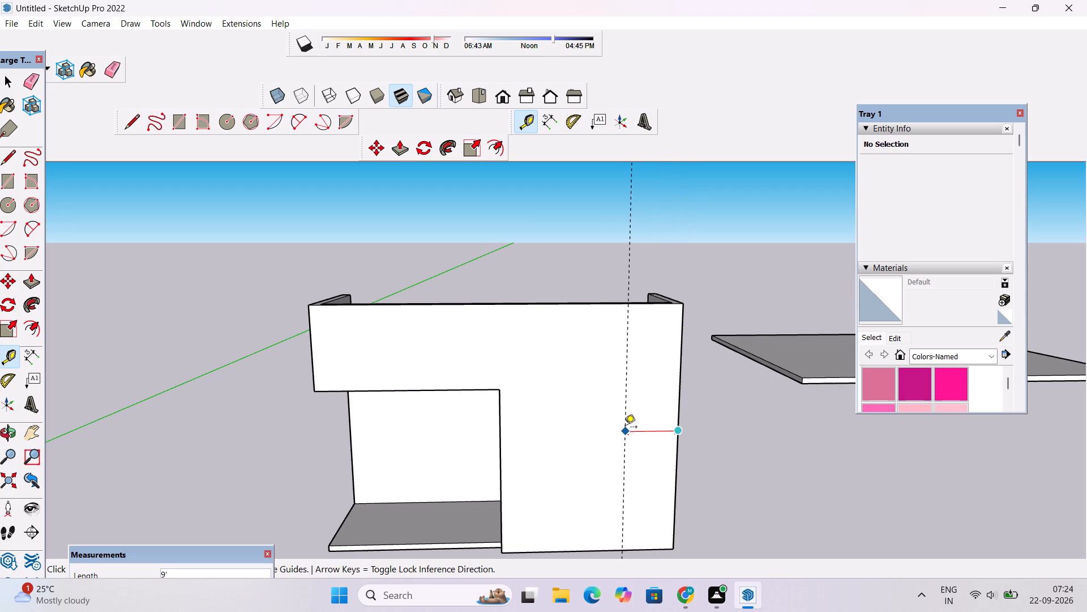
pyautogui.write("4'")
pyautogui.press('Return')
# Add a horizontal guide on the front facade 4' below its top edge.
pyautogui.scroll(-1, 576, 428)
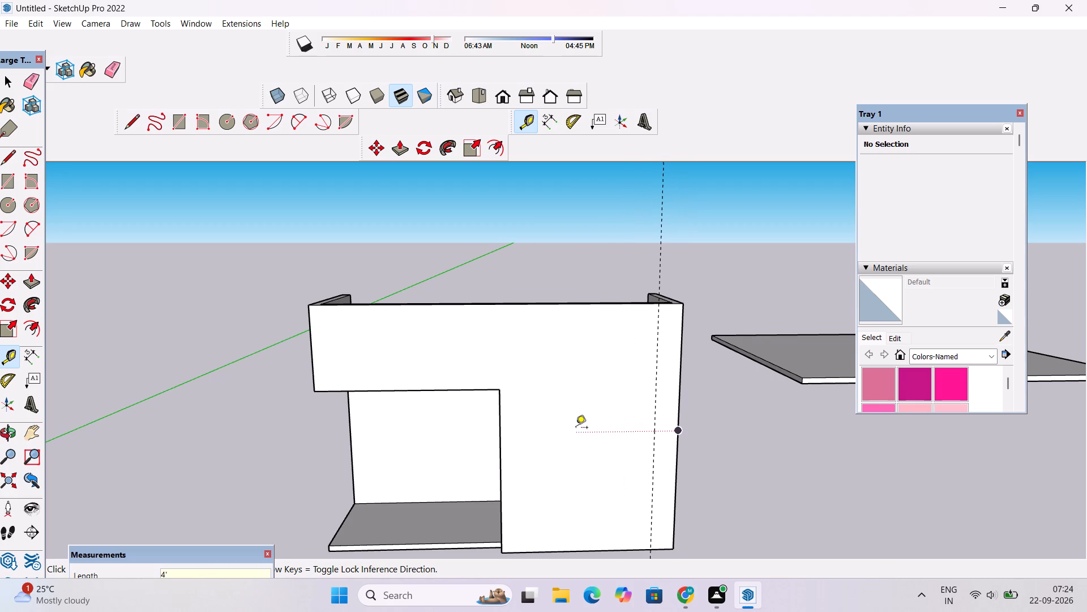
pyautogui.scroll(1, 575, 428)
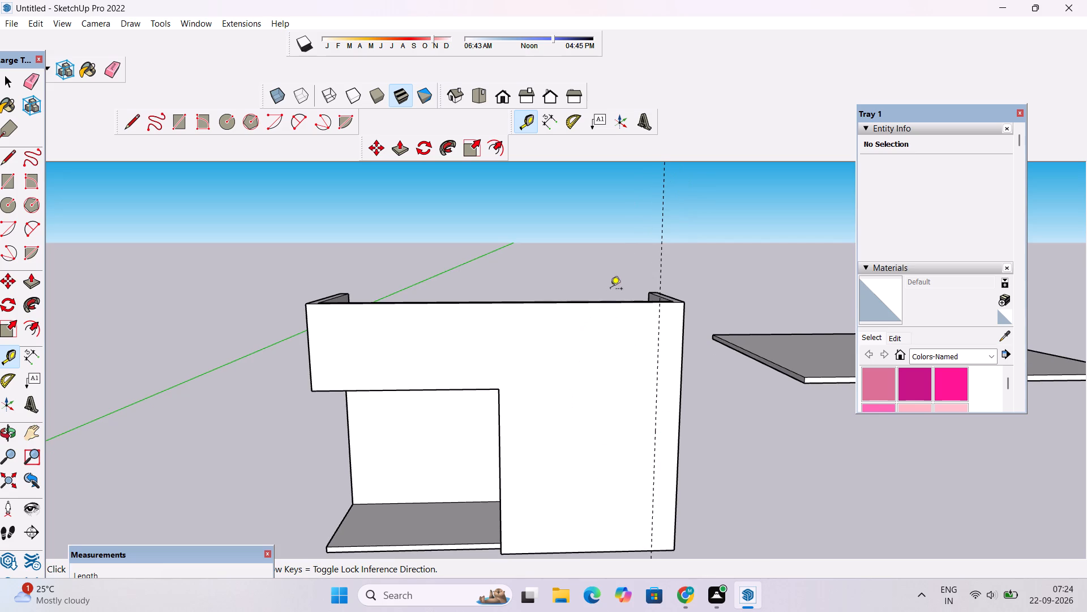
pyautogui.click(614, 303)
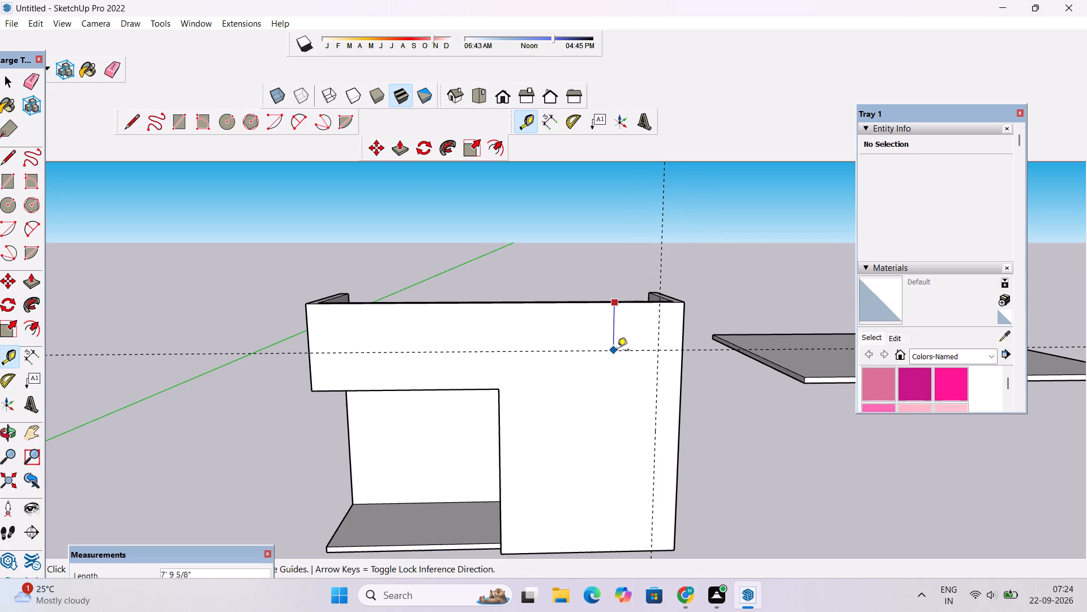
pyautogui.write("4'")
pyautogui.press('Return')
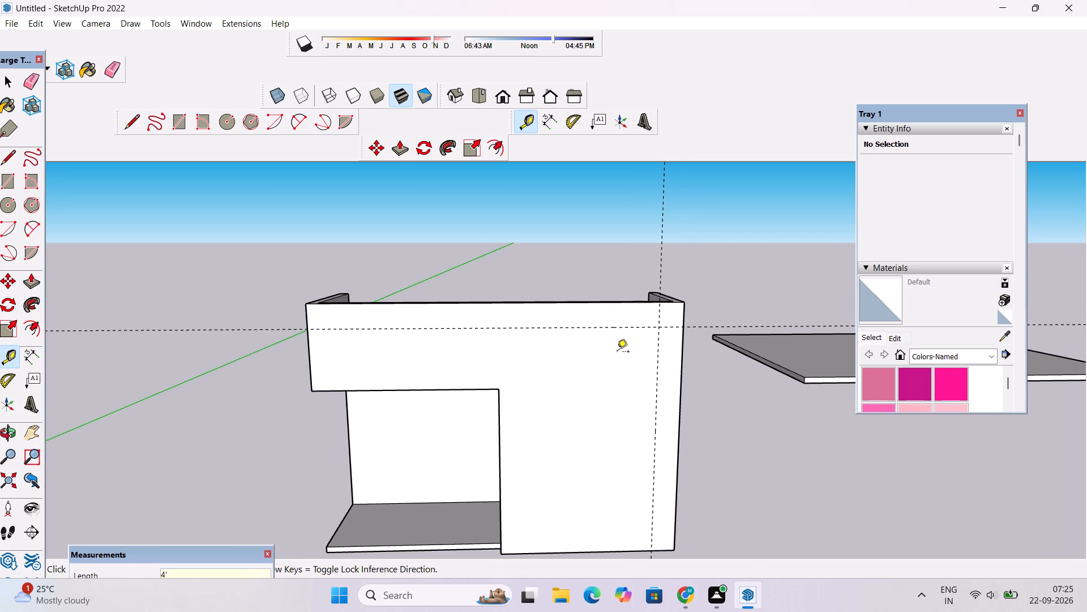
# Add a second vertical guide on the full-height wall, about 9' 10" inward from the first vertical guide.
pyautogui.scroll(-1, 617, 352)
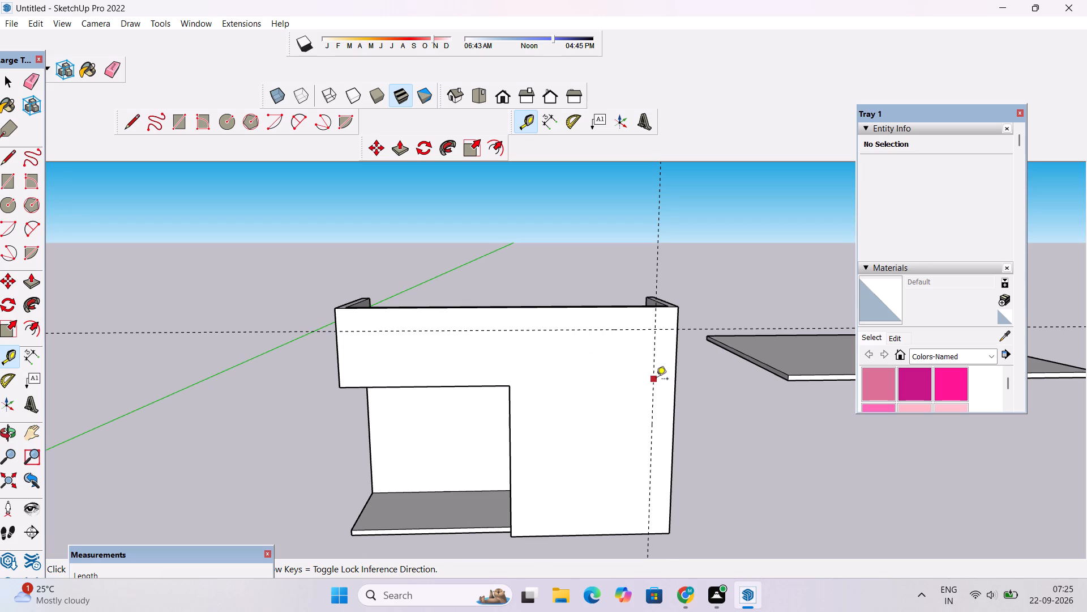
pyautogui.scroll(3, 656, 380)
pyautogui.scroll(-2, 656, 391)
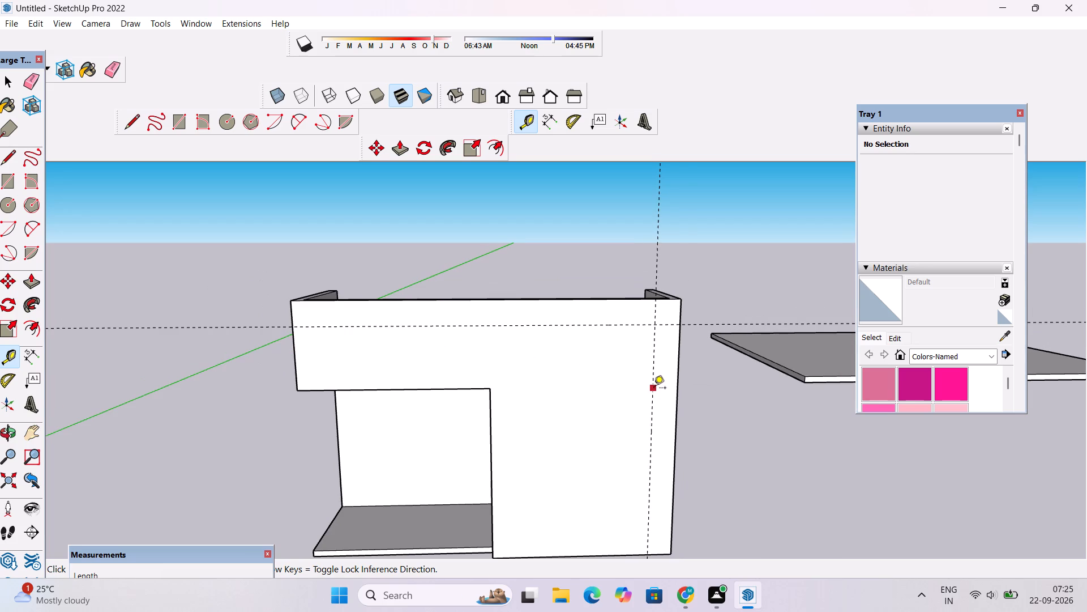
pyautogui.click(651, 432)
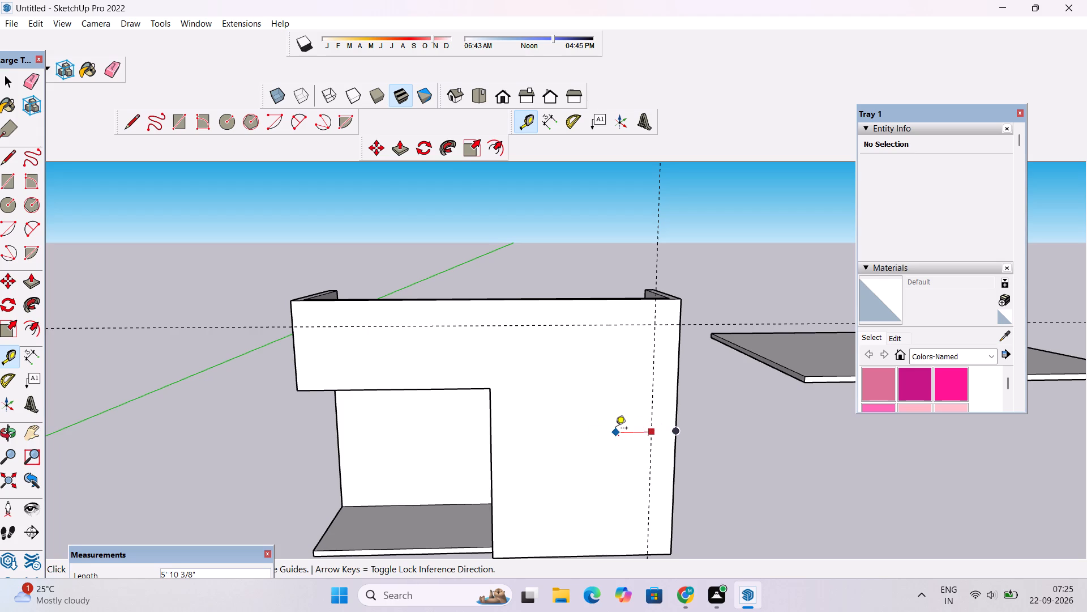
pyautogui.press('space')
pyautogui.press('t')
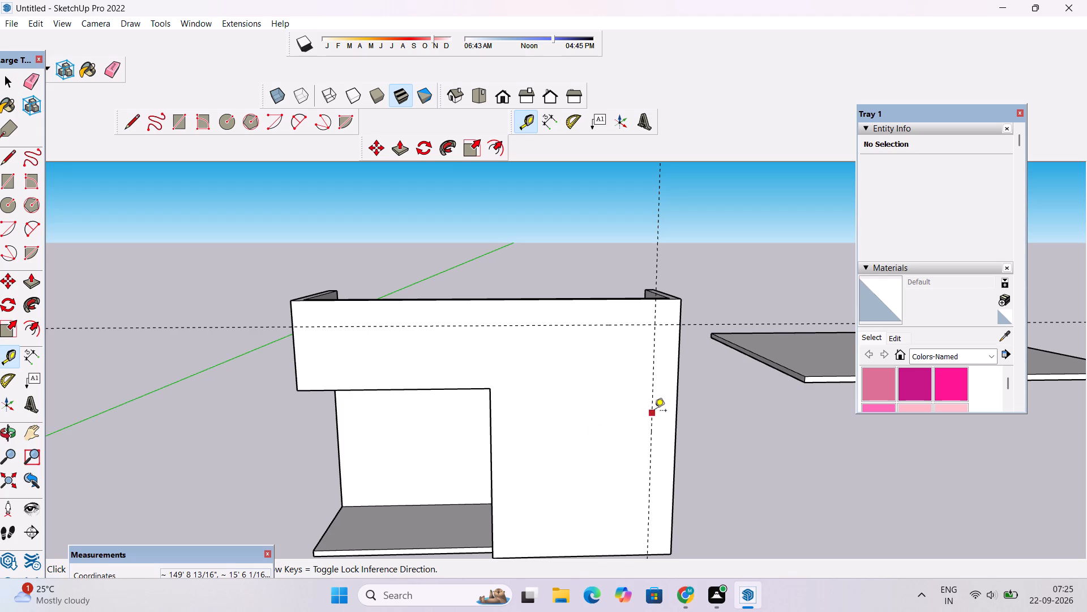
pyautogui.click(652, 398)
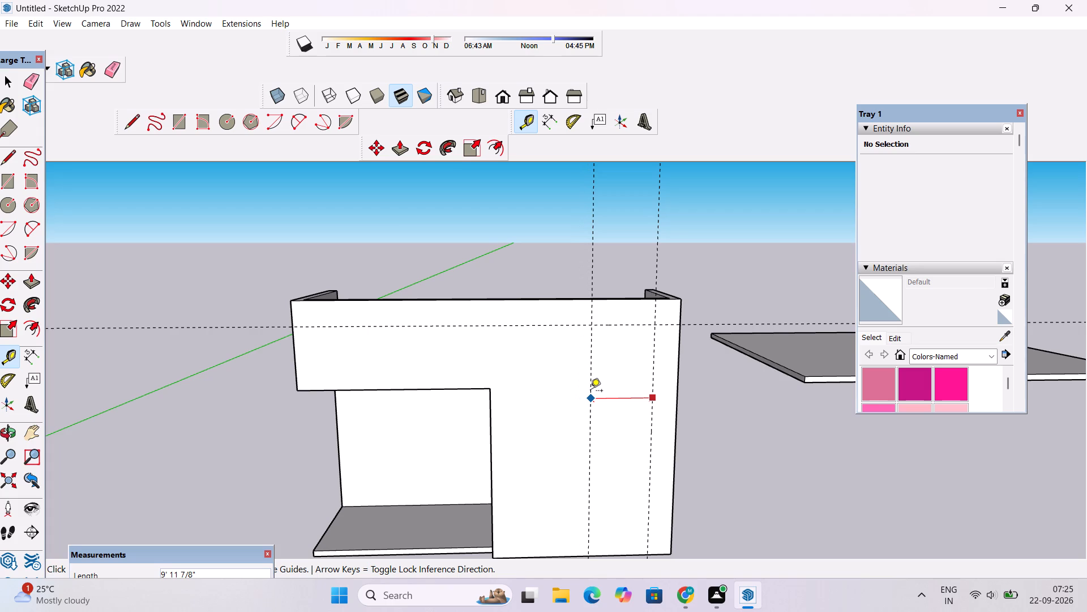
pyautogui.click(592, 389)
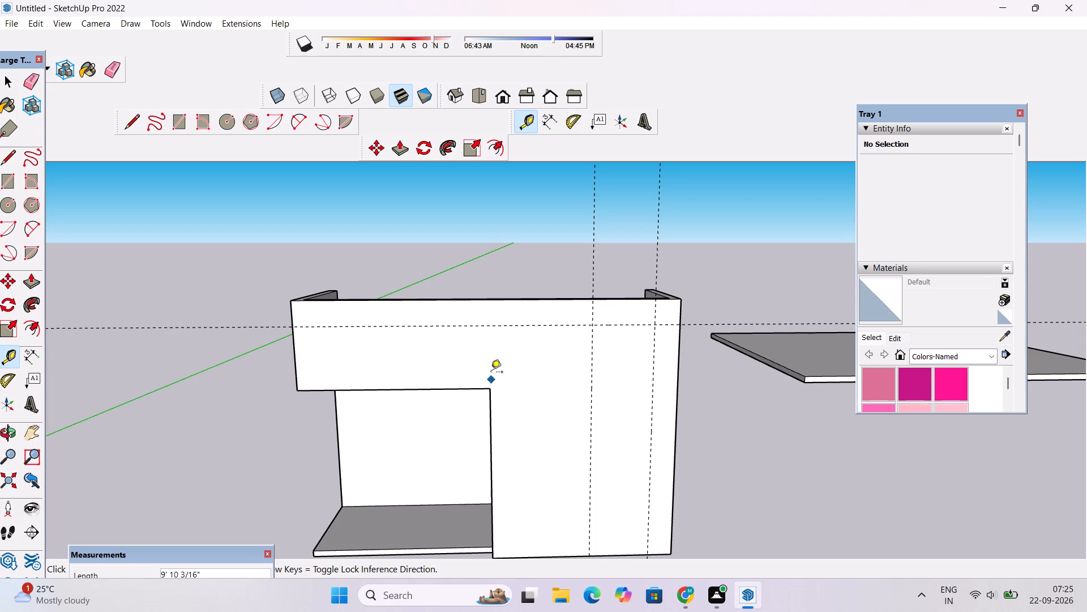
# Add a second horizontal guide 10' below the first one, through the inner corner where the overhang meets the full-height wall.
pyautogui.click(515, 322)
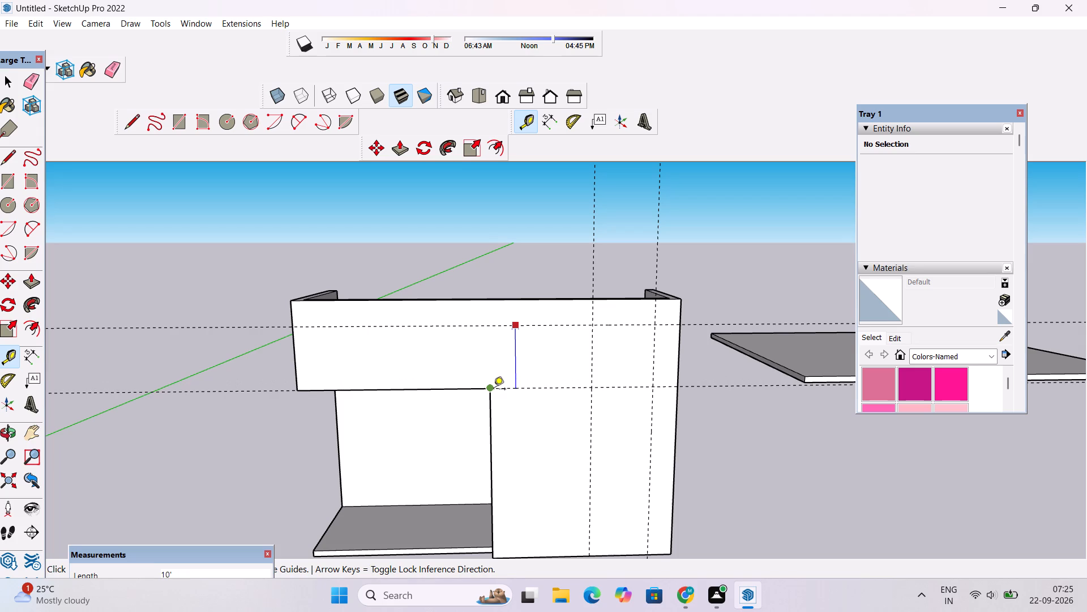
pyautogui.click(494, 390)
pyautogui.scroll(-1, 490, 345)
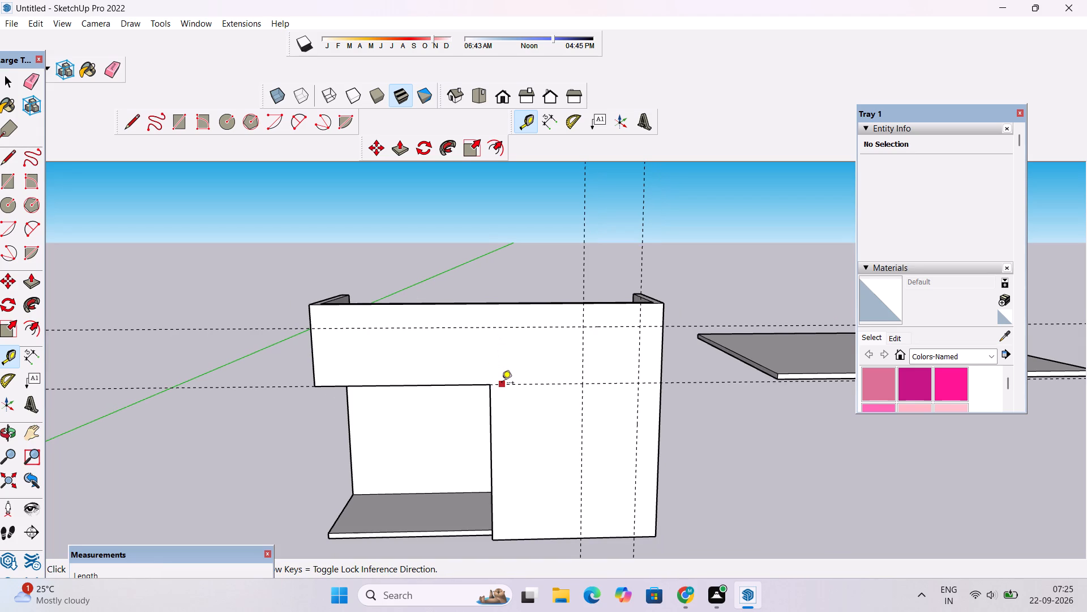
# Add a third vertical guide on the full-height wall, about 6' 7" inward from the second vertical guide.
pyautogui.click(584, 355)
pyautogui.click(545, 359)
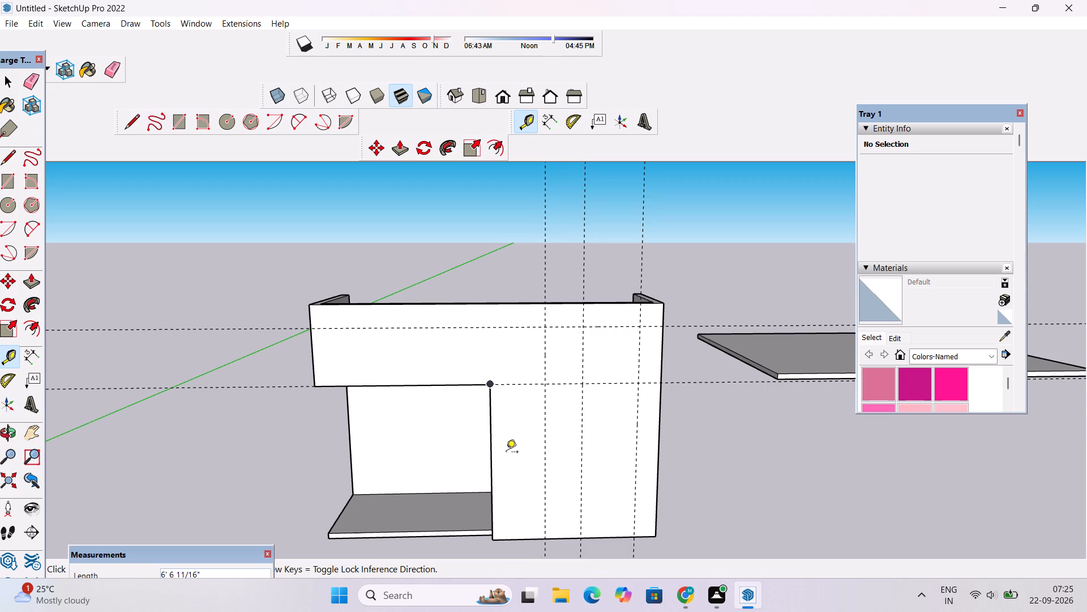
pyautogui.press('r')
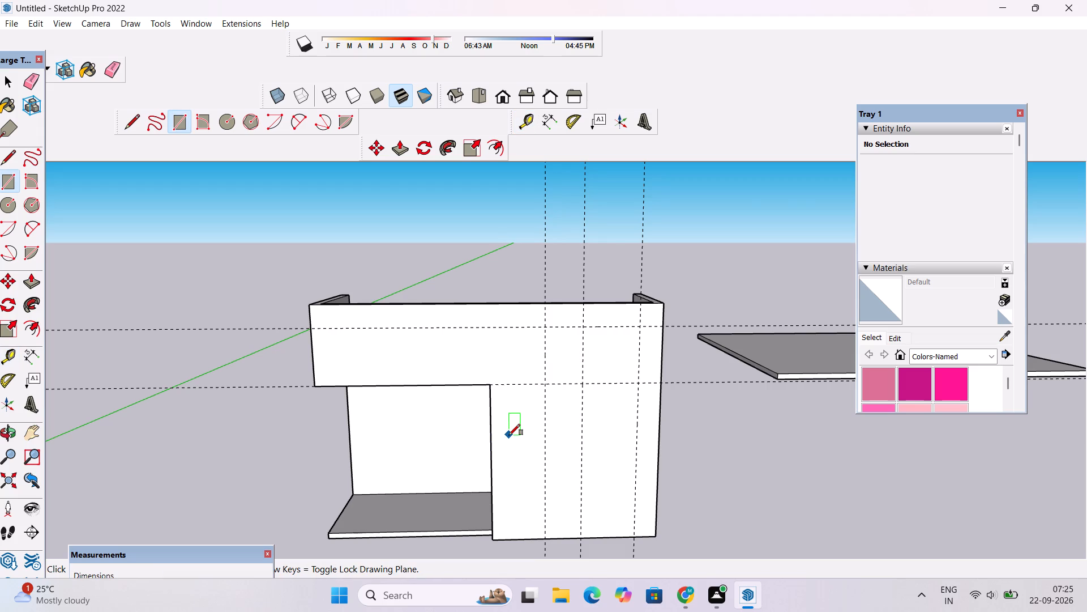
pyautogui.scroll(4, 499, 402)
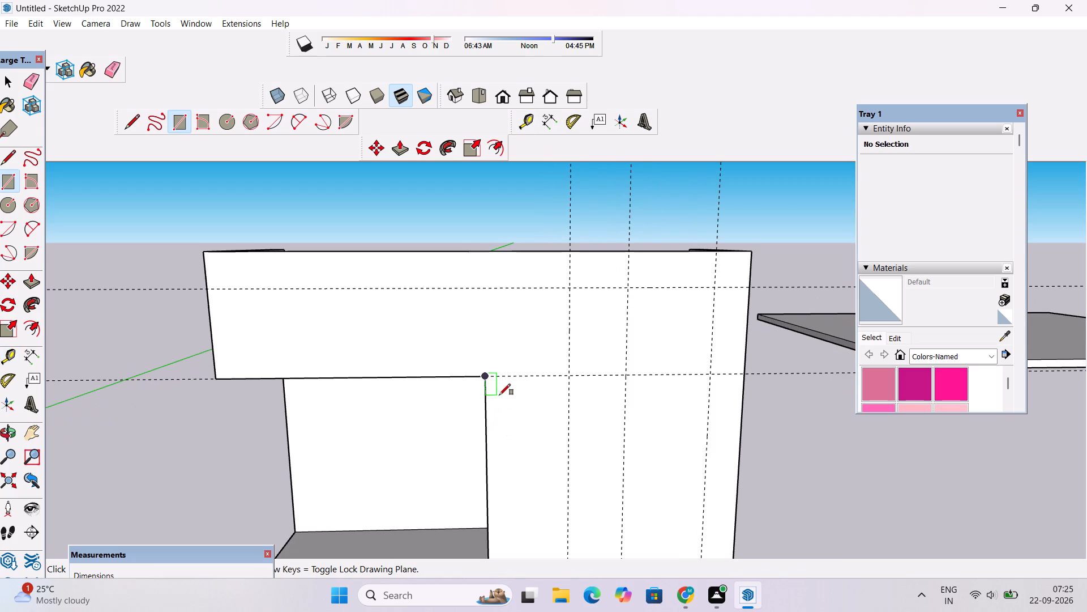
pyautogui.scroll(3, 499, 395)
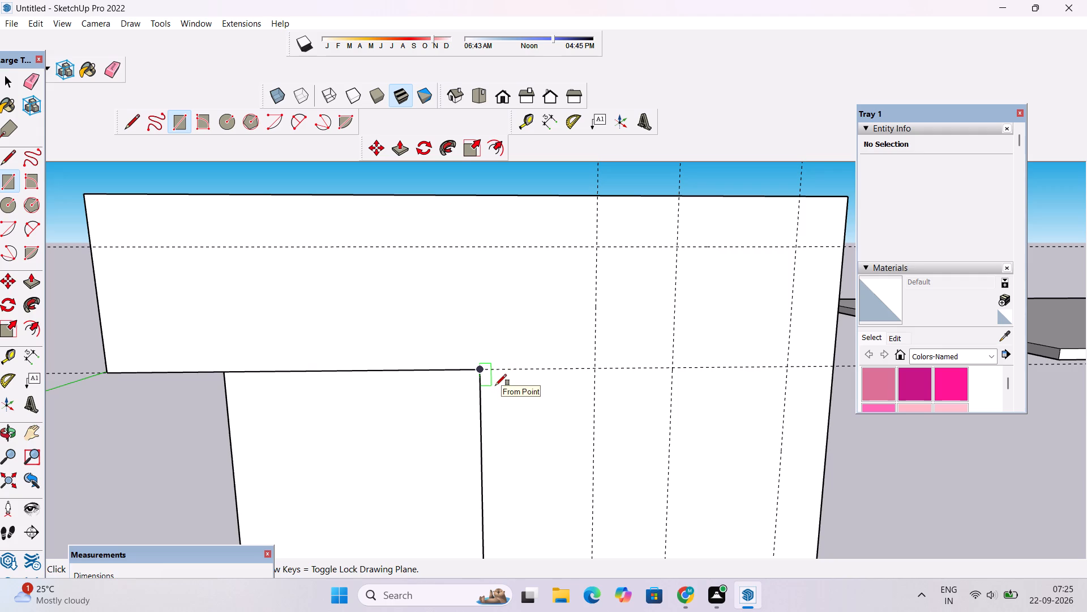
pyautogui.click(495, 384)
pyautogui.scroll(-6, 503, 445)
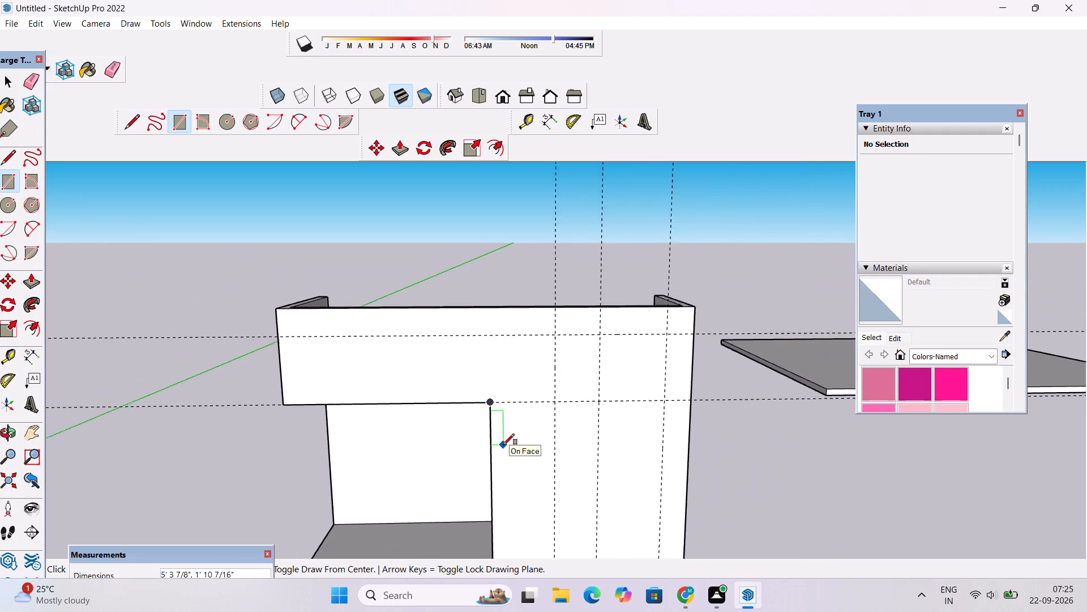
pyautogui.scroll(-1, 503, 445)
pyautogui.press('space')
# Draw a rectangle about 10' 10" high by 7' wide on the full-height wall, below the lower horizontal guide and inward of the third vertical guide.
pyautogui.press('r')
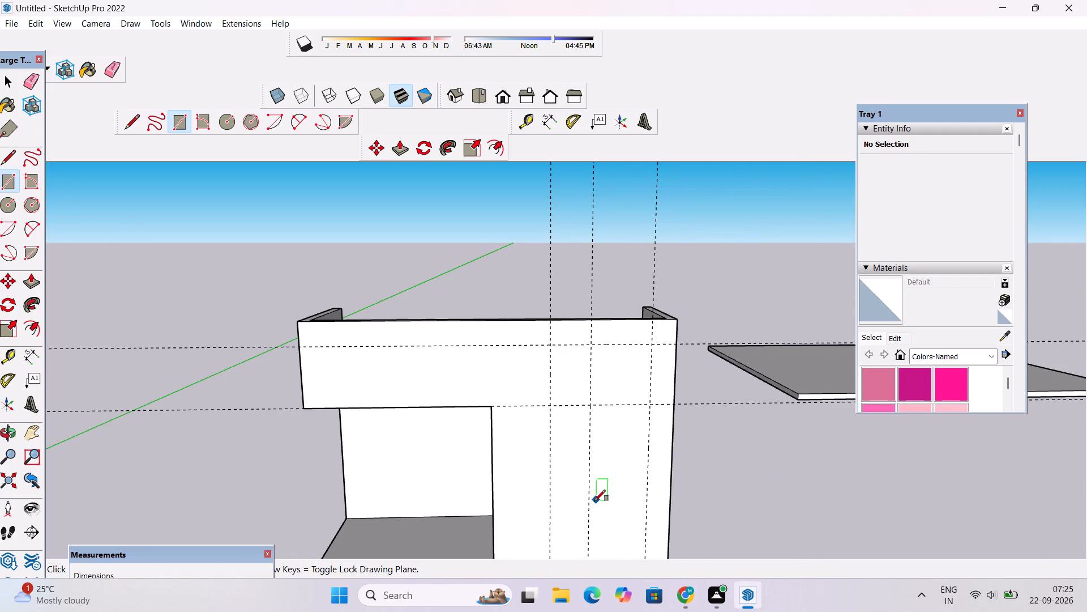
pyautogui.scroll(7, 508, 454)
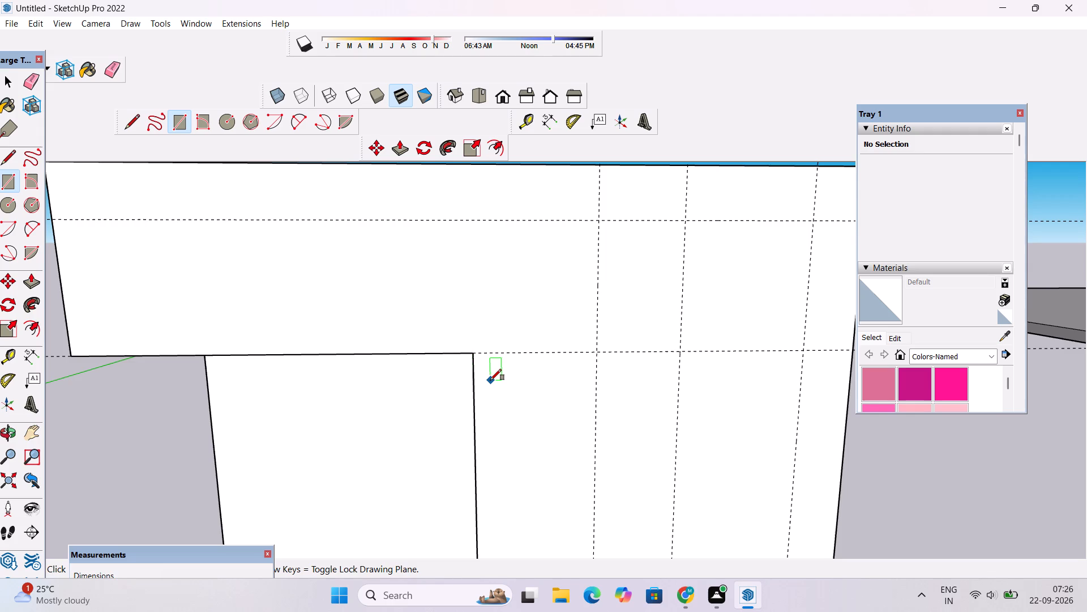
pyautogui.click(490, 380)
pyautogui.scroll(-15, 494, 435)
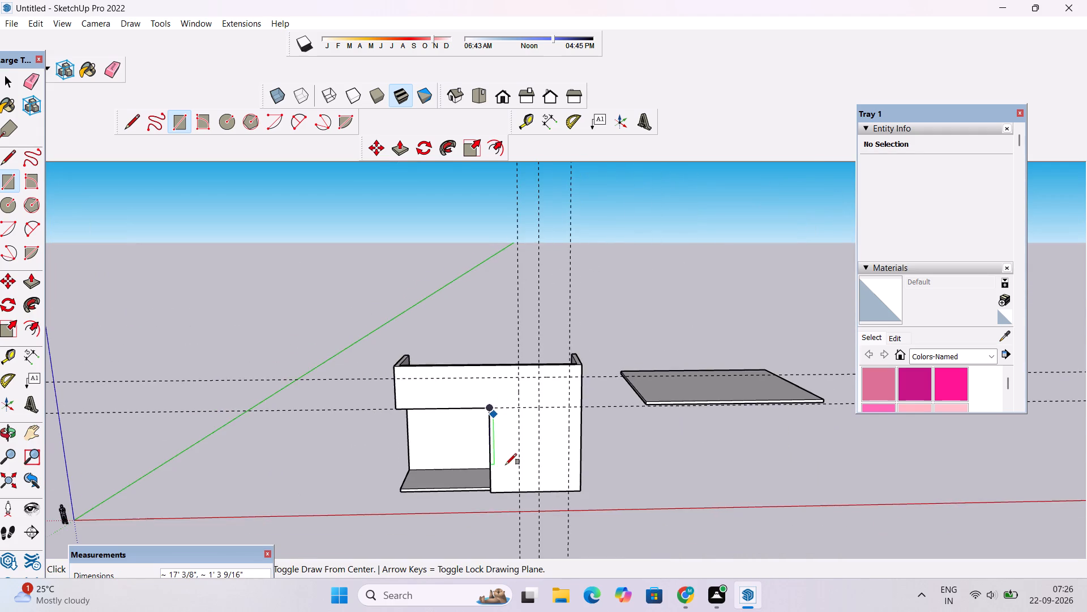
pyautogui.scroll(12, 506, 465)
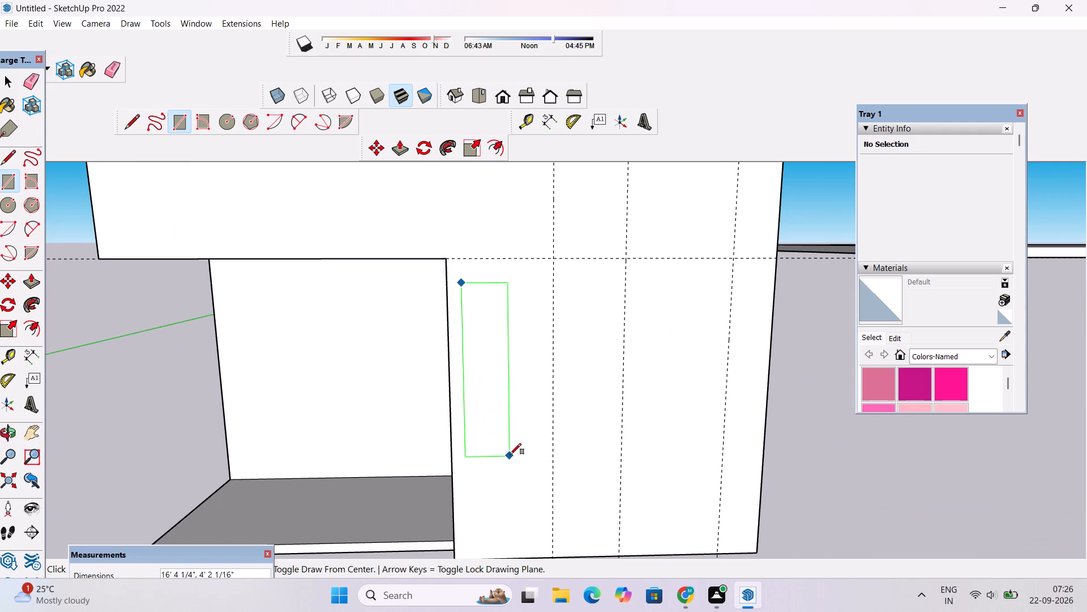
pyautogui.scroll(-1, 527, 424)
pyautogui.scroll(2, 527, 405)
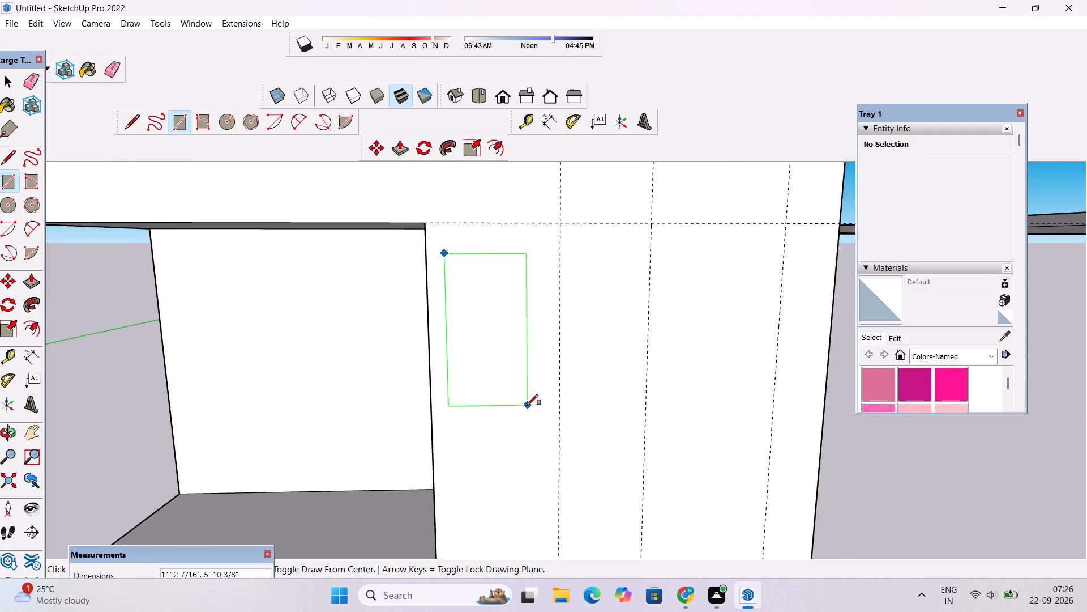
pyautogui.scroll(4, 527, 405)
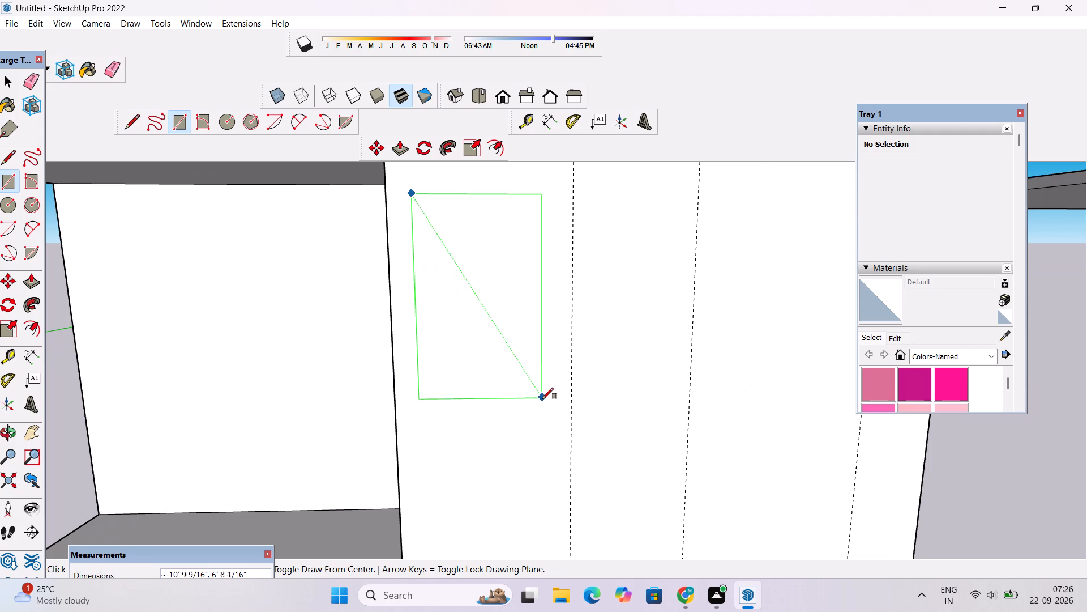
pyautogui.click(547, 398)
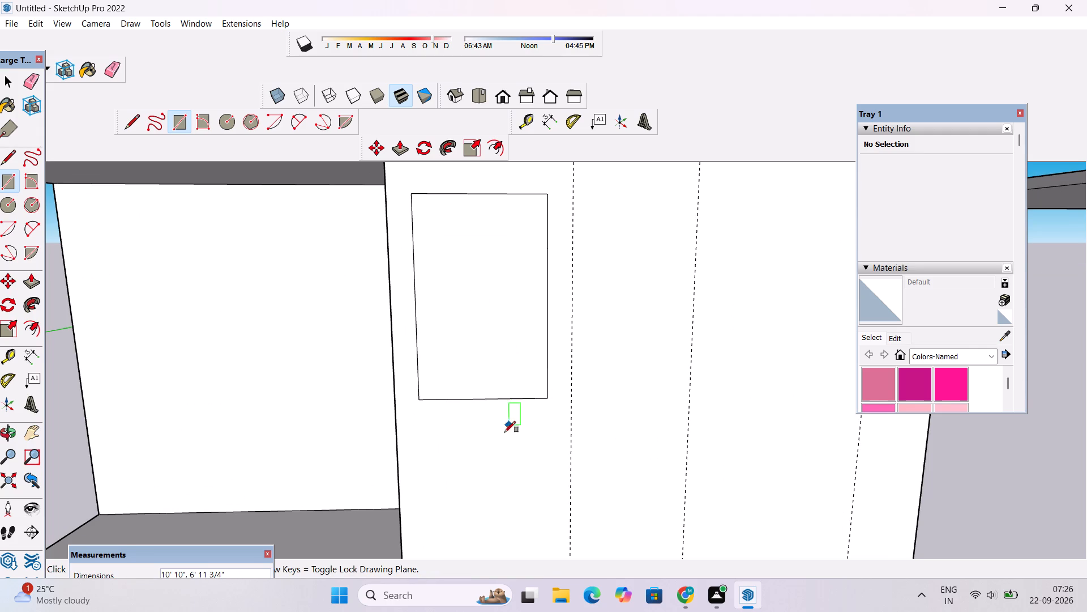
# Divide the new rectangle into two equal halves with a vertical line from its bottom-edge midpoint to its top-edge midpoint.
pyautogui.scroll(-5, 502, 455)
pyautogui.scroll(6, 521, 411)
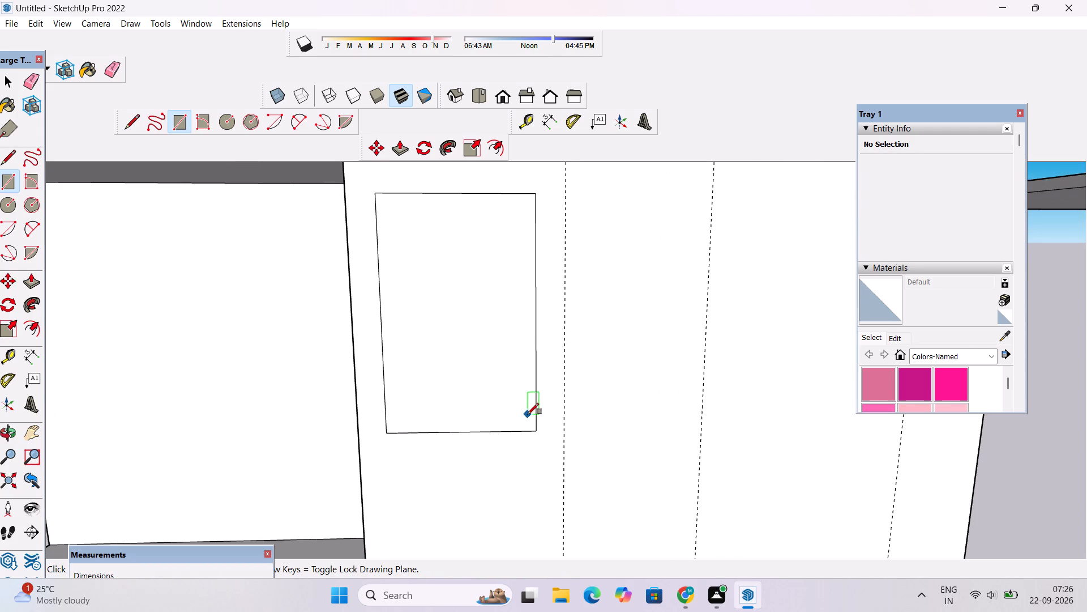
pyautogui.press('l')
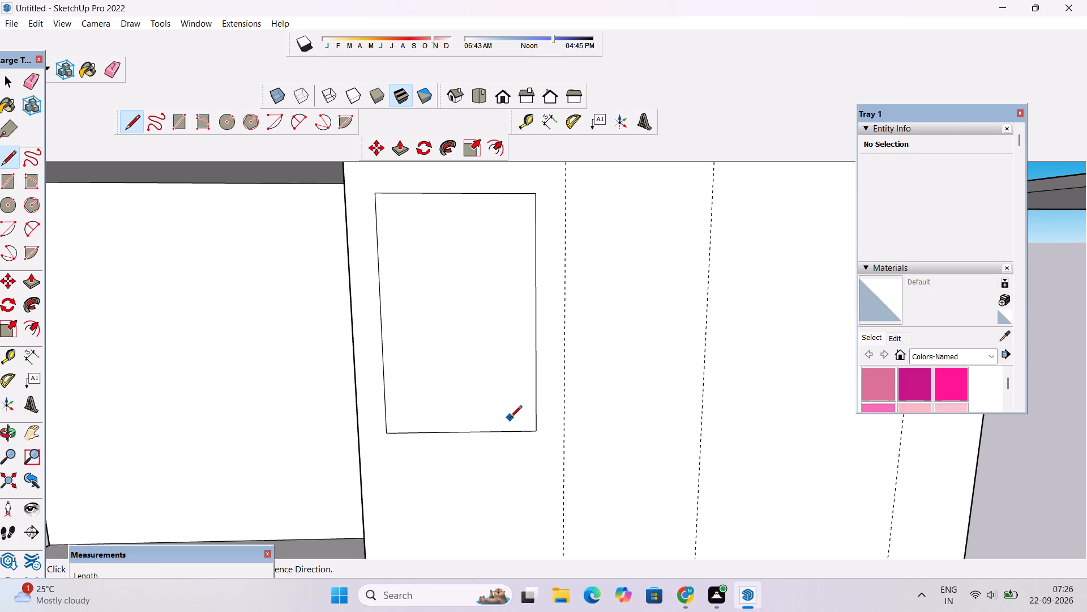
pyautogui.scroll(-5, 480, 479)
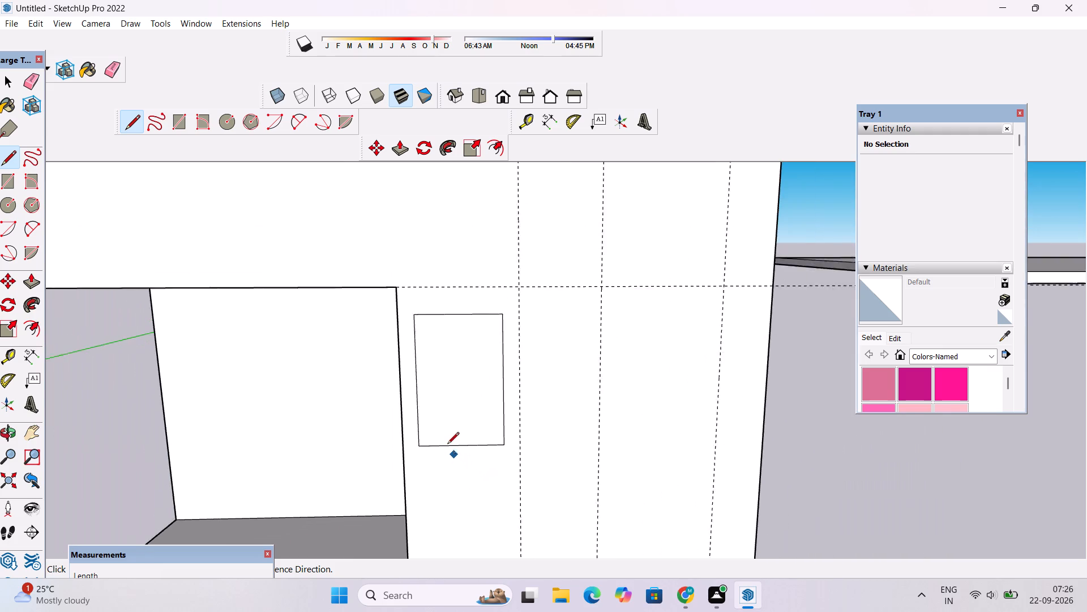
pyautogui.scroll(-2, 447, 445)
pyautogui.scroll(1, 463, 457)
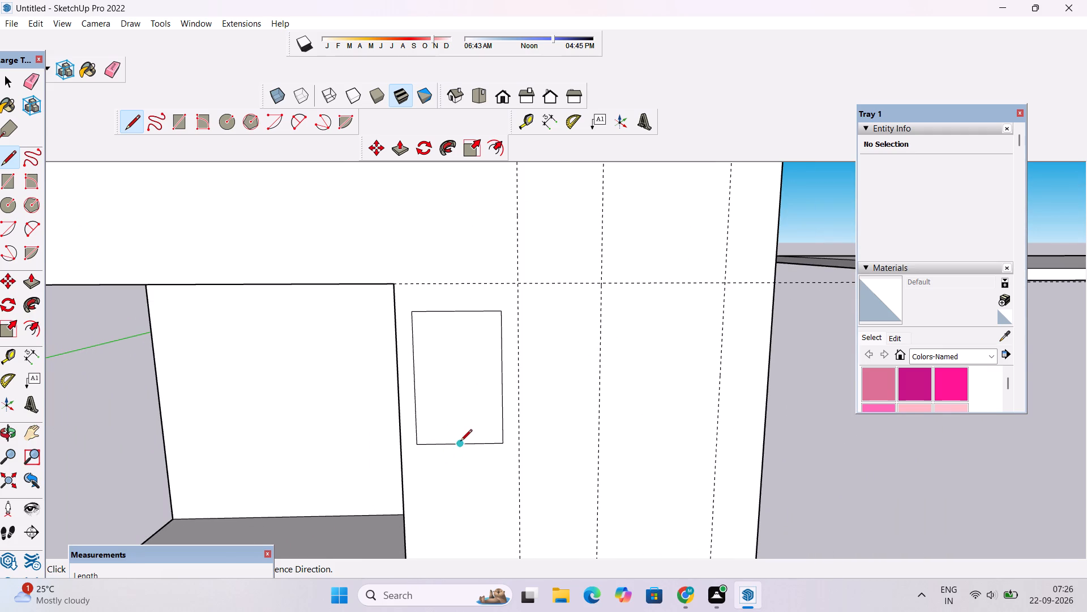
pyautogui.click(460, 444)
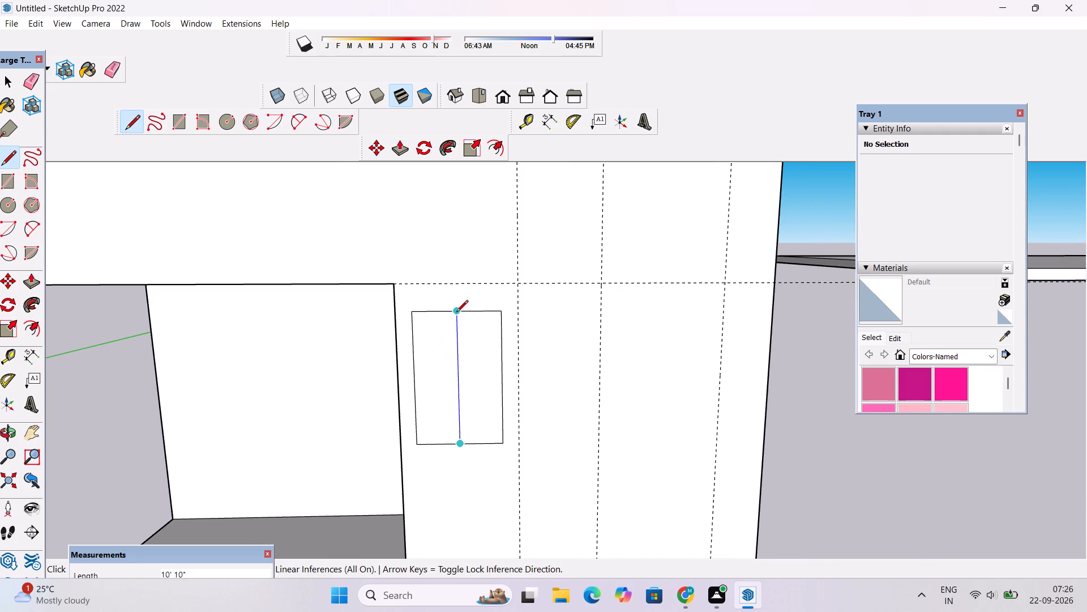
pyautogui.click(456, 313)
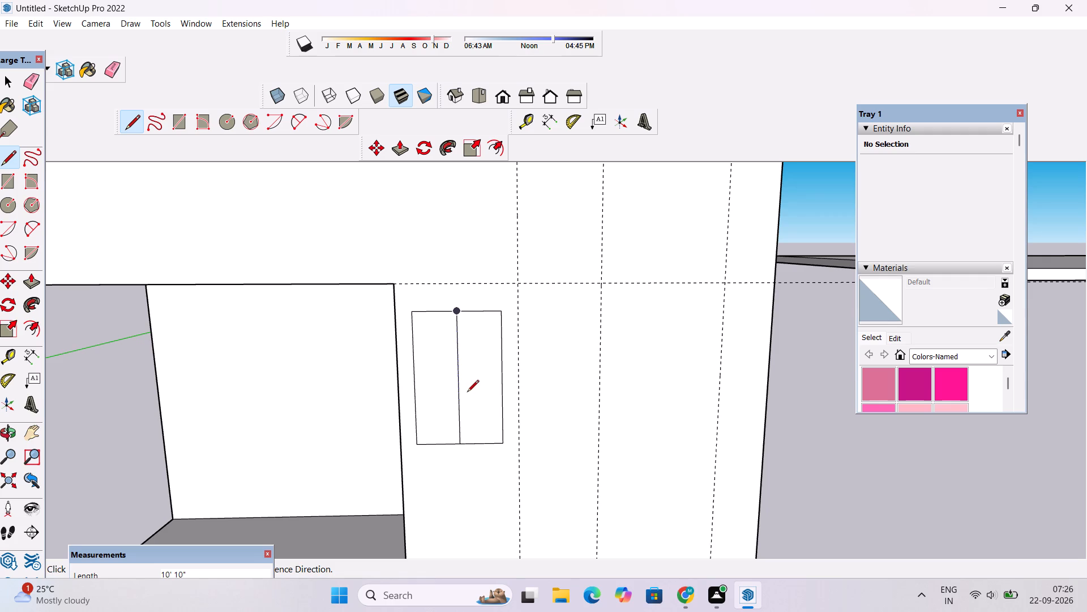
pyautogui.press('space')
# Recess both halves of the rectangle 2" into the full-height wall using Push/Pull.
pyautogui.press('p')
pyautogui.click(474, 398)
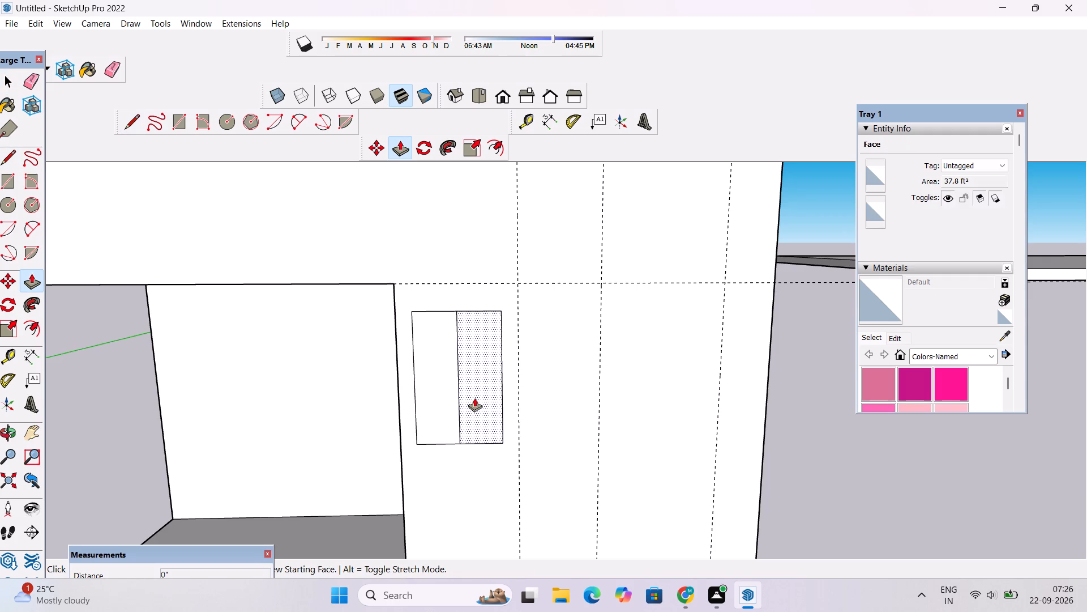
pyautogui.write('2"')
pyautogui.press('Return')
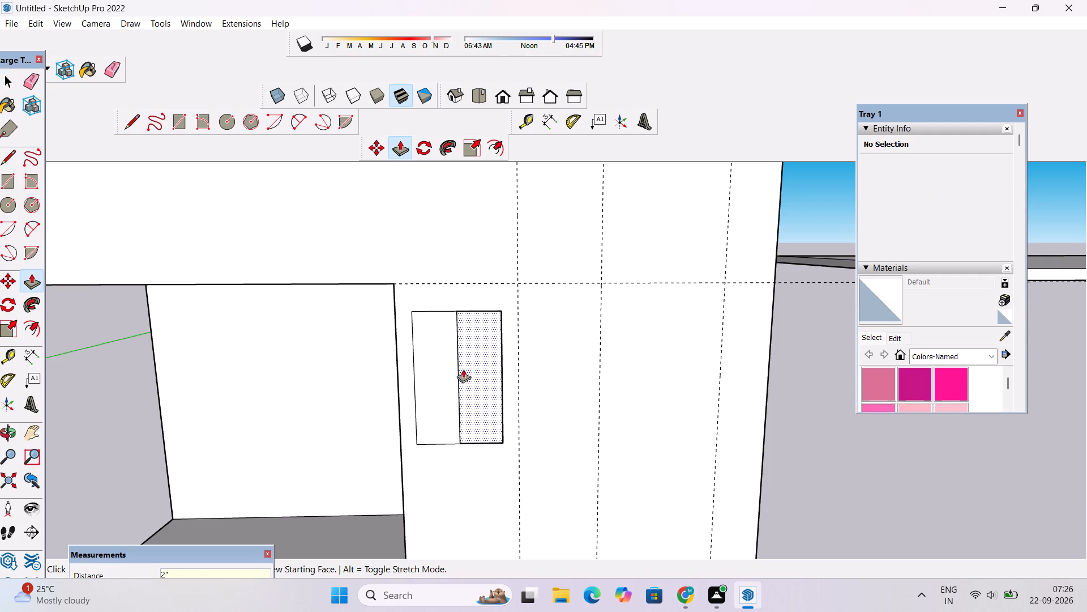
pyautogui.click(446, 373)
pyautogui.click(480, 343)
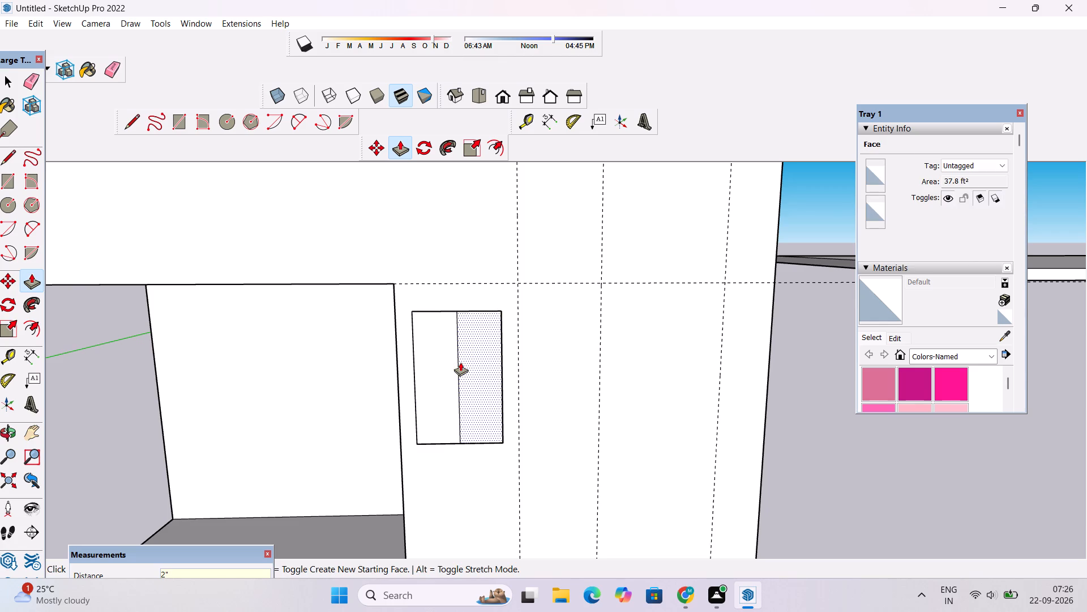
# Copy the recessed panel's vertical centre line 3" towards the wall's inner edge.
pyautogui.press('o')
pyautogui.moveTo(442, 375); pyautogui.dragTo(703, 370)
pyautogui.moveTo(574, 429); pyautogui.dragTo(443, 439)
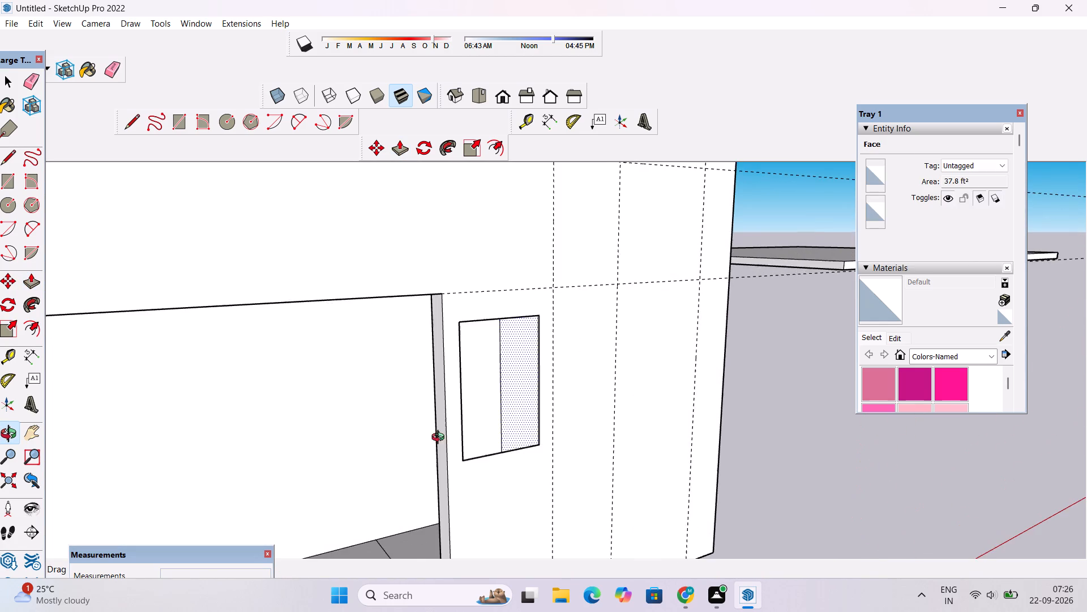
pyautogui.scroll(8, 516, 413)
pyautogui.moveTo(518, 407); pyautogui.dragTo(313, 547)
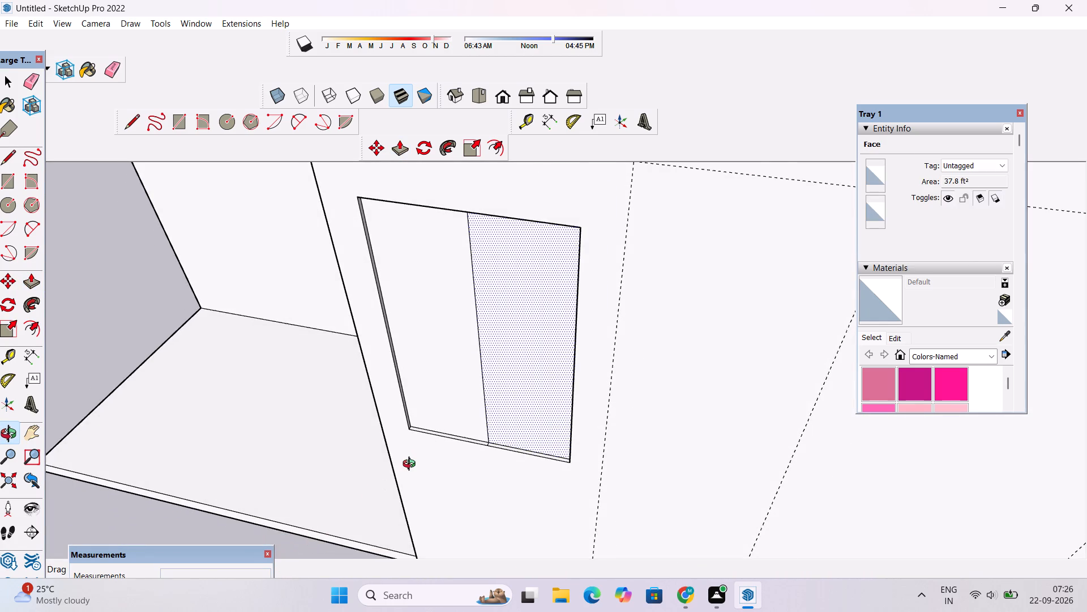
pyautogui.scroll(2, 412, 465)
pyautogui.keyDown('shift'); pyautogui.moveTo(412, 465); pyautogui.dragTo(420, 493); pyautogui.keyUp('shift')
pyautogui.moveTo(440, 494); pyautogui.dragTo(504, 465)
pyautogui.keyDown('shift'); pyautogui.moveTo(520, 433); pyautogui.dragTo(427, 528); pyautogui.keyUp('shift')
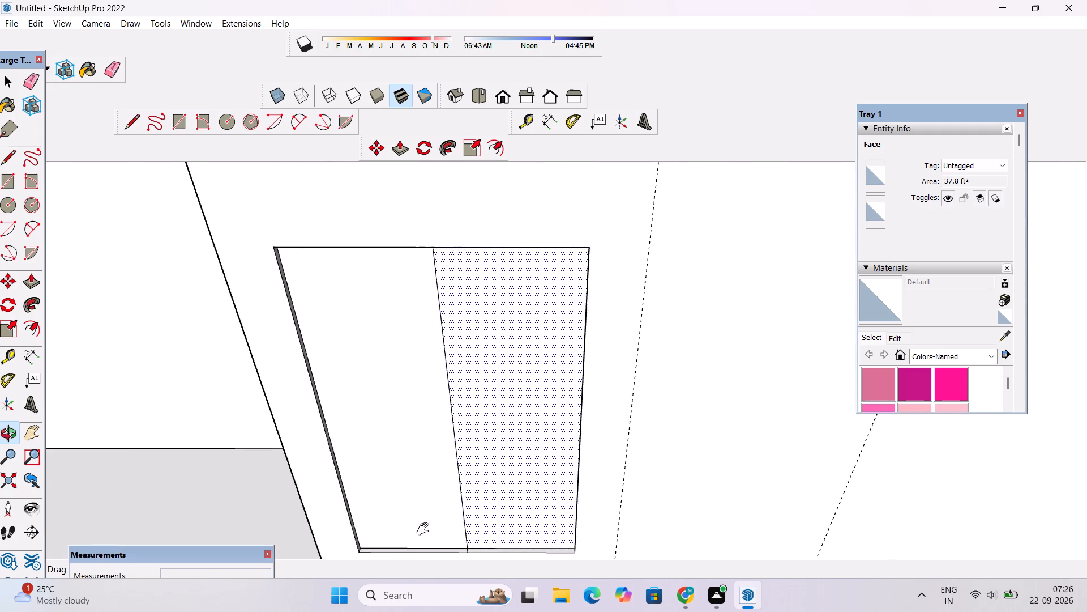
pyautogui.moveTo(457, 506); pyautogui.dragTo(458, 416)
pyautogui.keyDown('shift'); pyautogui.moveTo(456, 470); pyautogui.dragTo(465, 415); pyautogui.keyUp('shift')
pyautogui.moveTo(465, 416); pyautogui.dragTo(467, 401)
pyautogui.press('space')
pyautogui.click(461, 379)
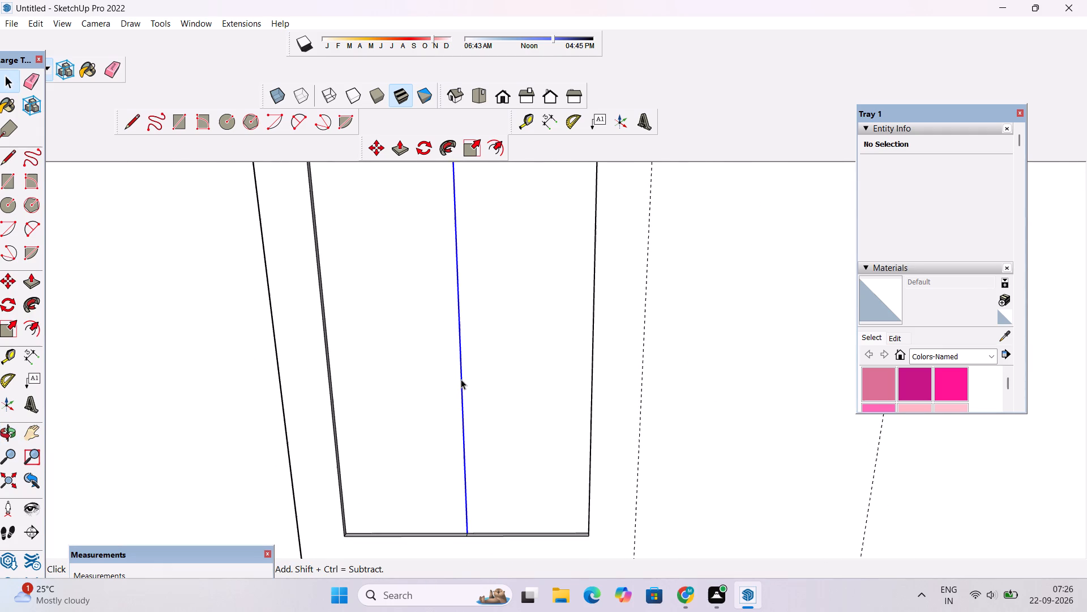
pyautogui.press('m')
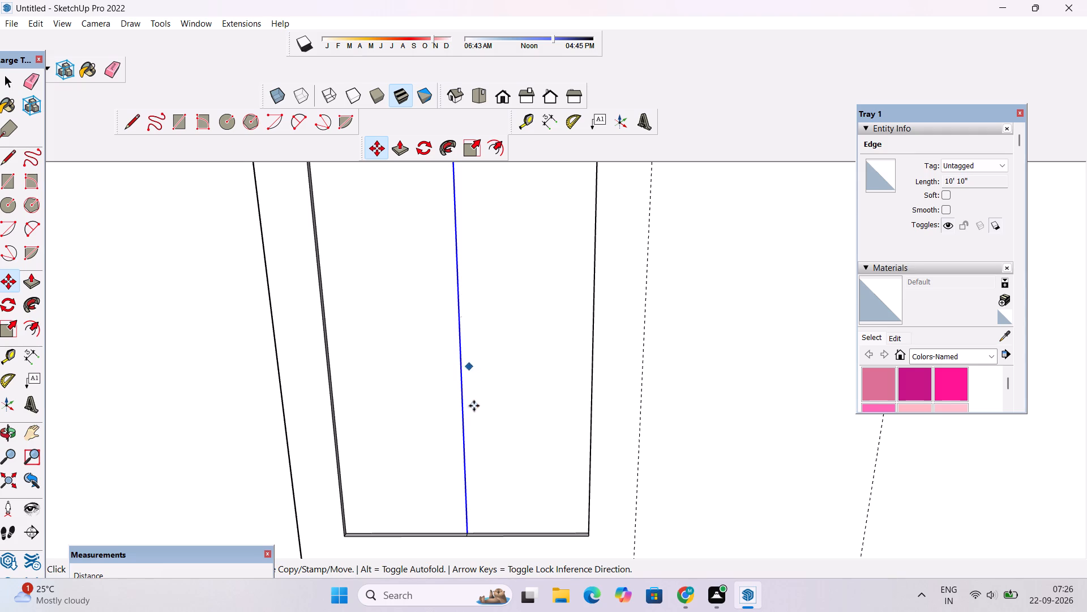
pyautogui.scroll(-3, 476, 428)
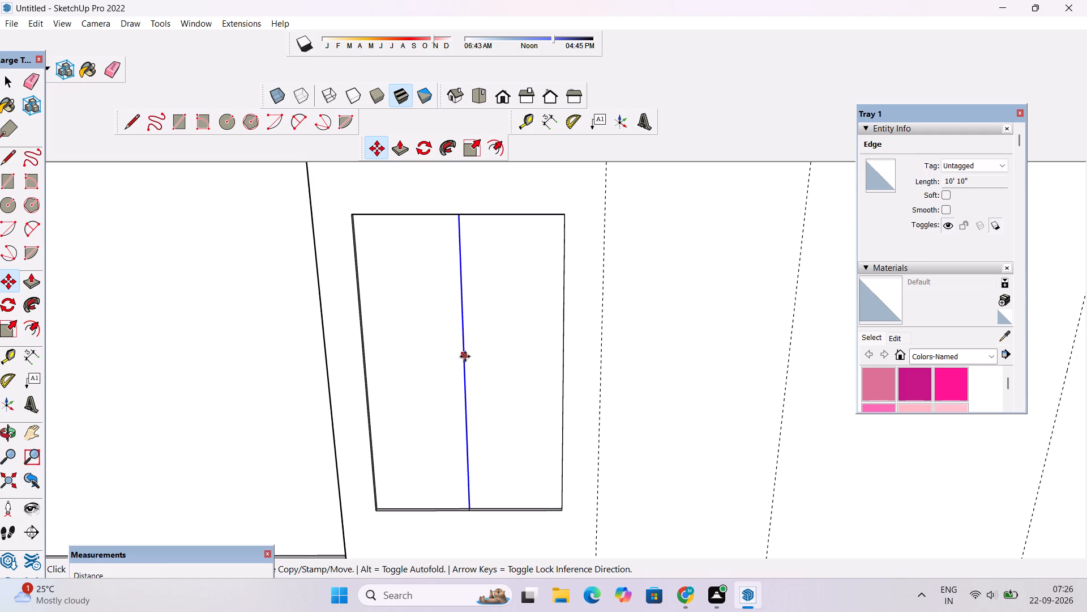
pyautogui.click(465, 372)
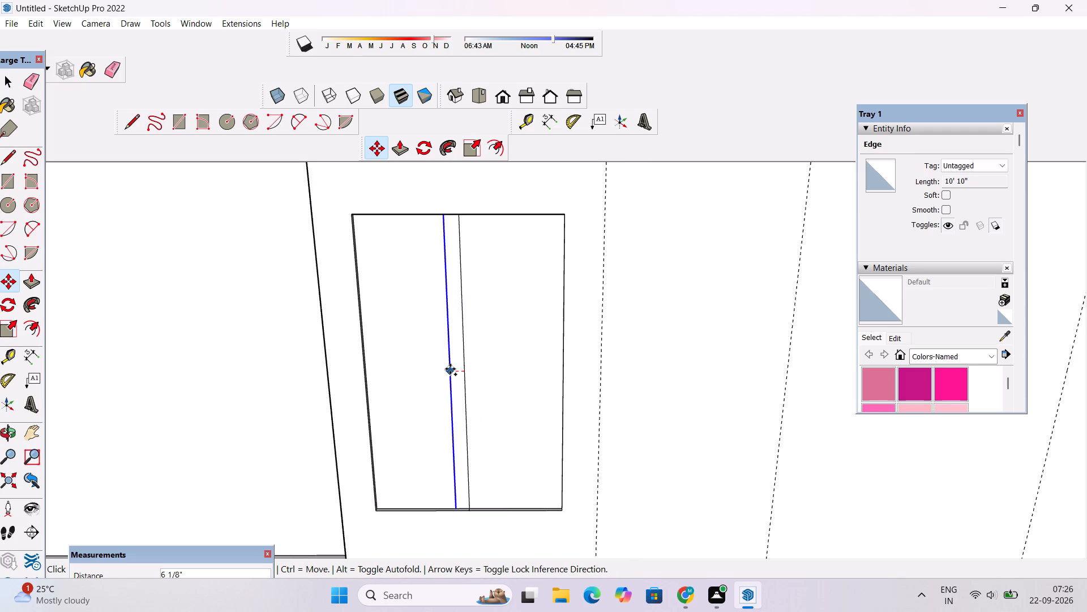
pyautogui.write('3"')
pyautogui.press('Return')
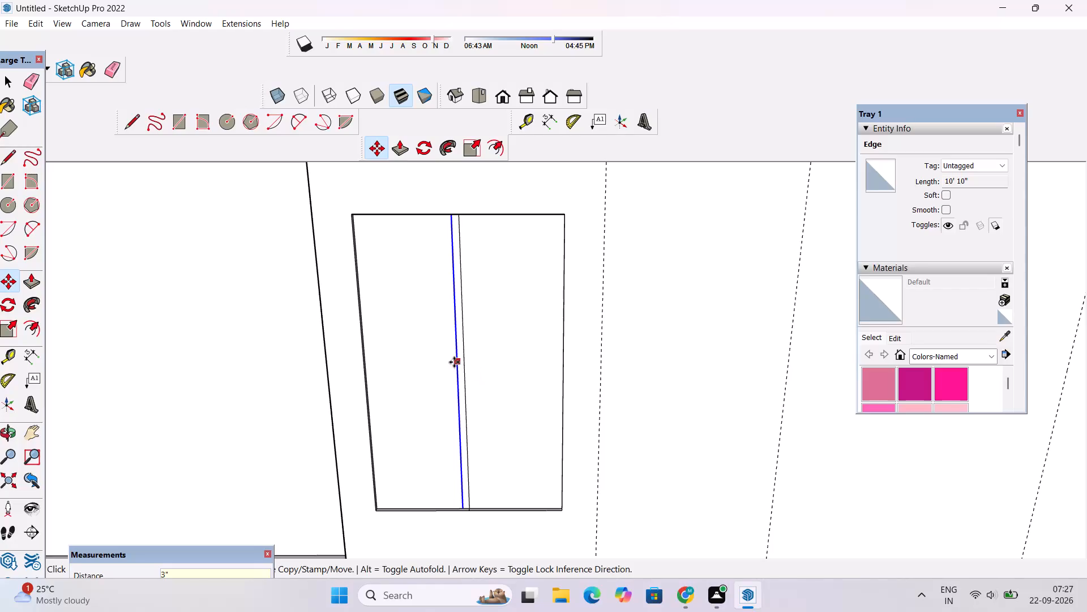
pyautogui.press('space')
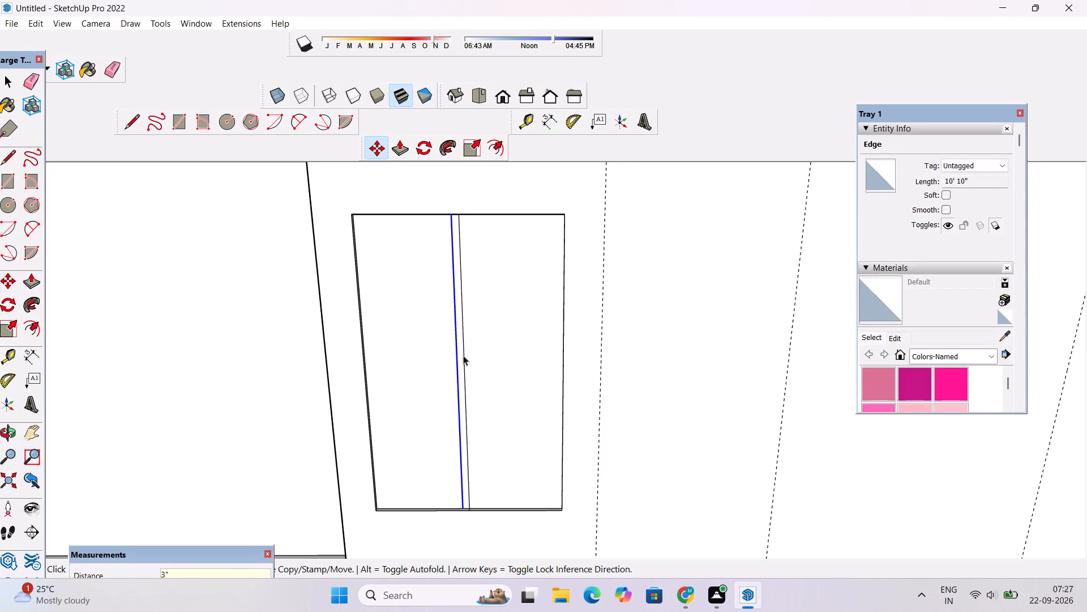
# Copy the original centre line 3" to its other side, towards the wall's outer edge.
pyautogui.click(463, 355)
pyautogui.press('m')
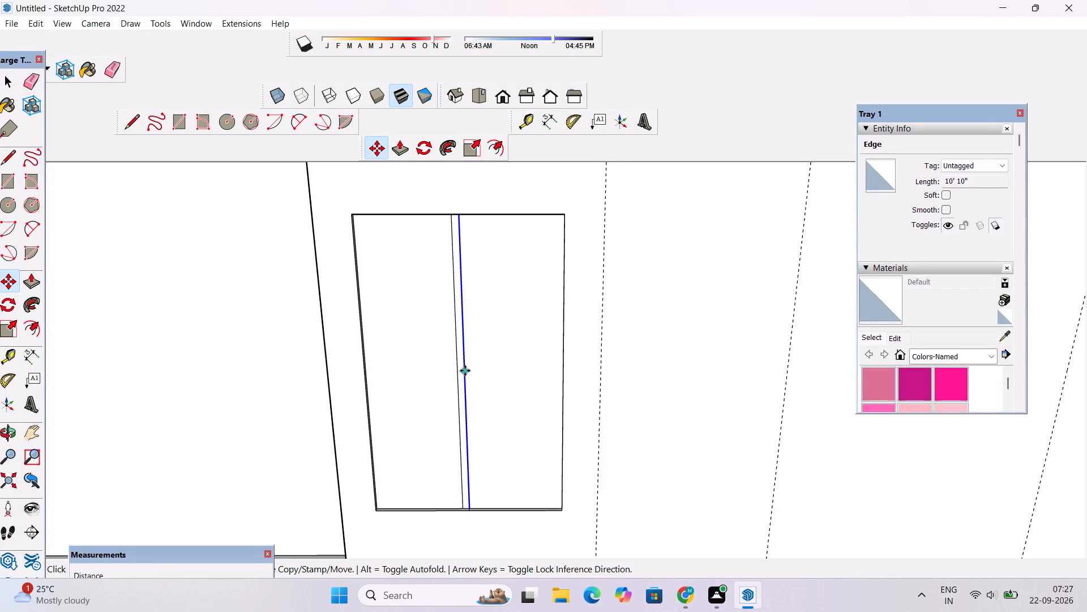
pyautogui.click(465, 371)
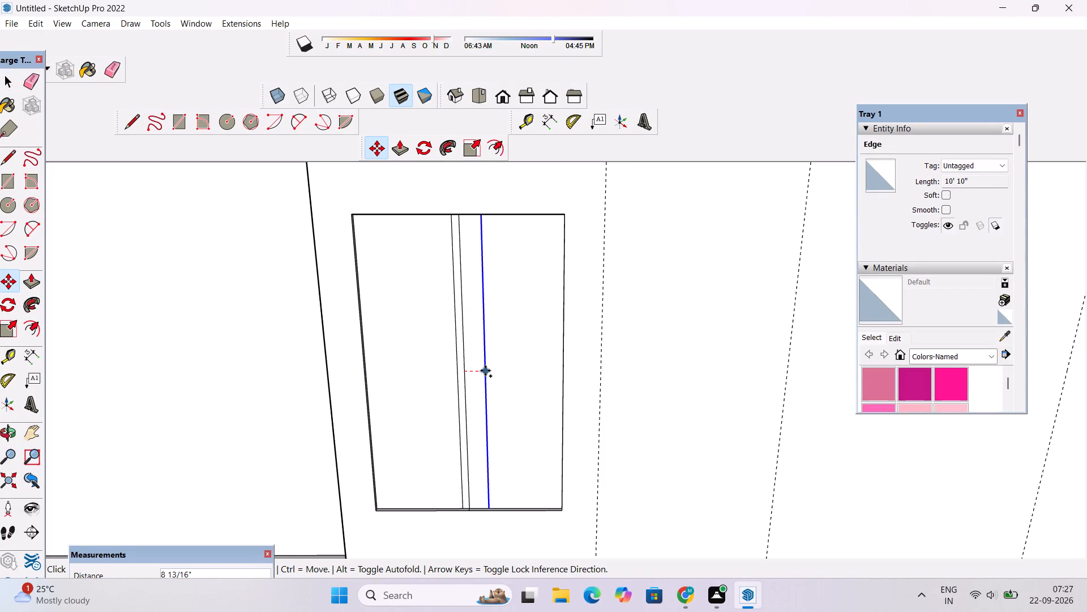
pyautogui.write('3"')
pyautogui.press('Return')
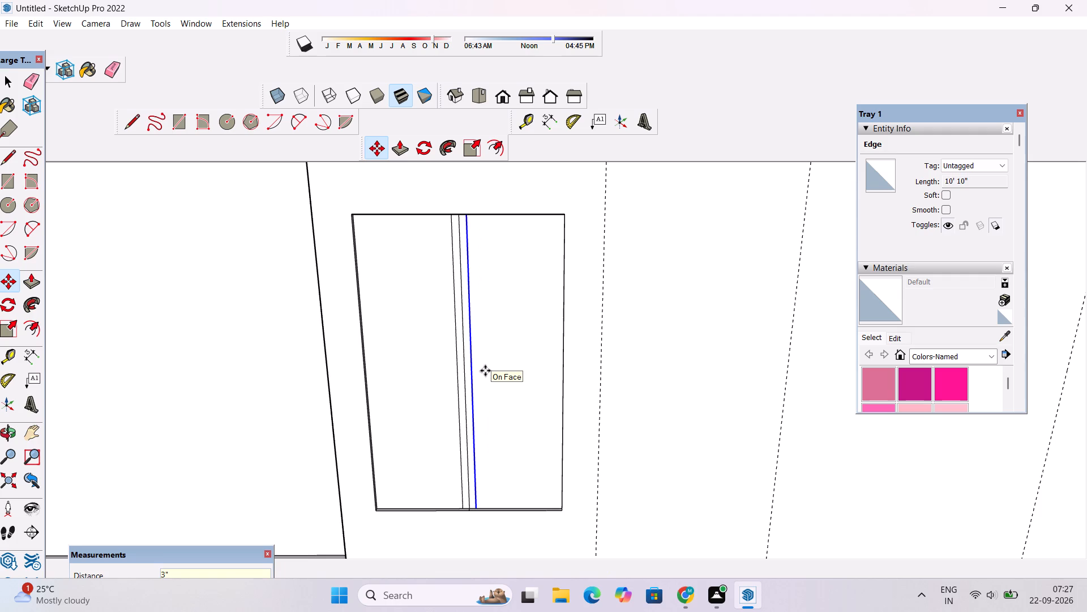
pyautogui.press('space')
# Erase the original centre line between its two copies in the recessed panel.
pyautogui.press('e')
pyautogui.scroll(5, 470, 350)
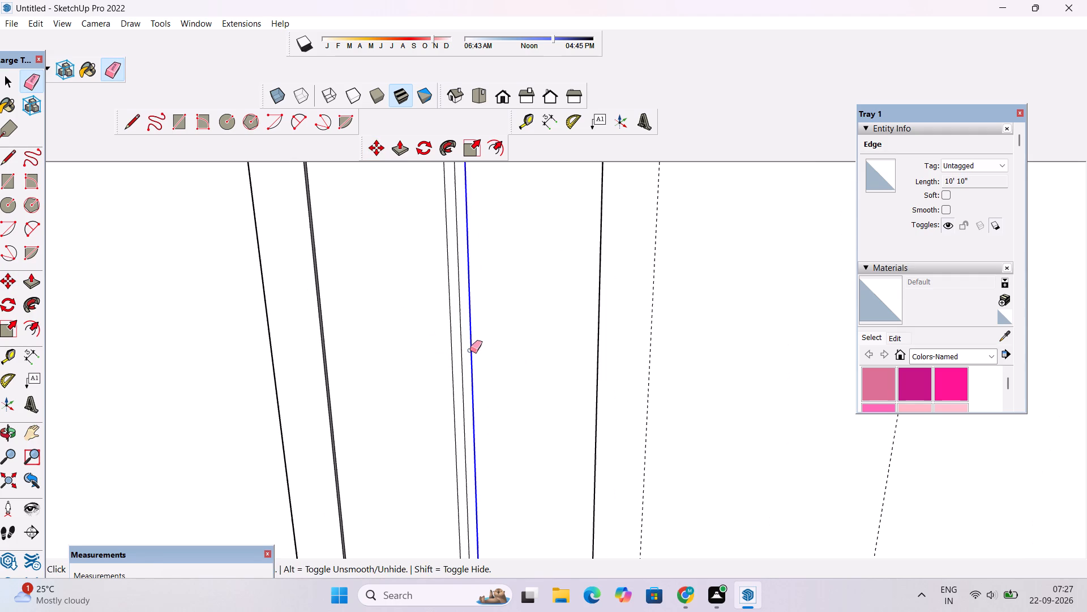
pyautogui.click(460, 330)
pyautogui.scroll(-7, 460, 329)
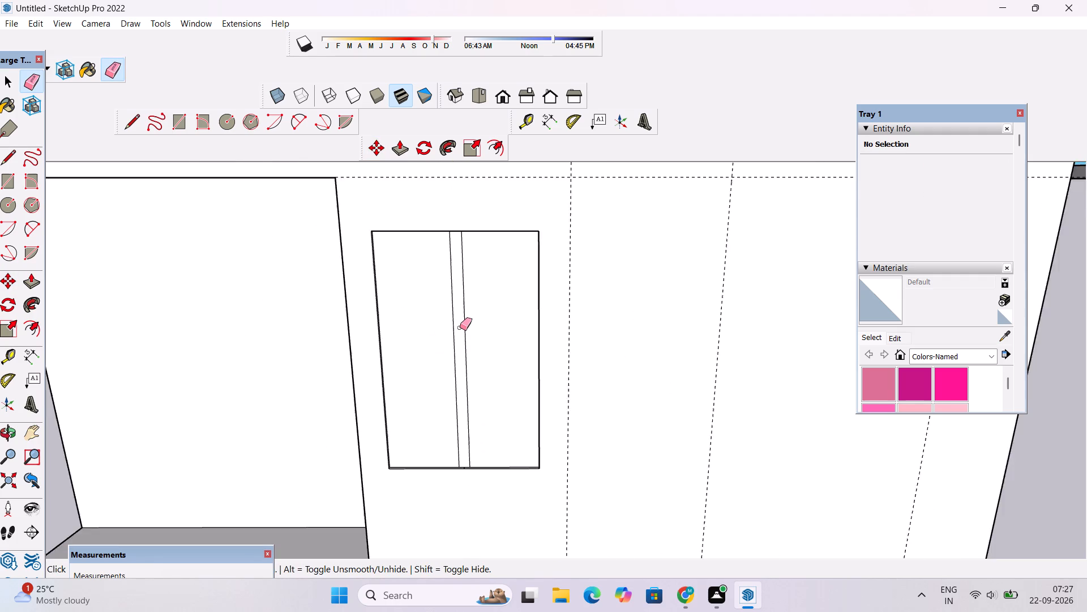
pyautogui.scroll(-13, 460, 328)
# Pull the narrow central strip of the recessed panel out 2" with Push/Pull, flush with the wall face, as a mullion.
pyautogui.scroll(4, 485, 346)
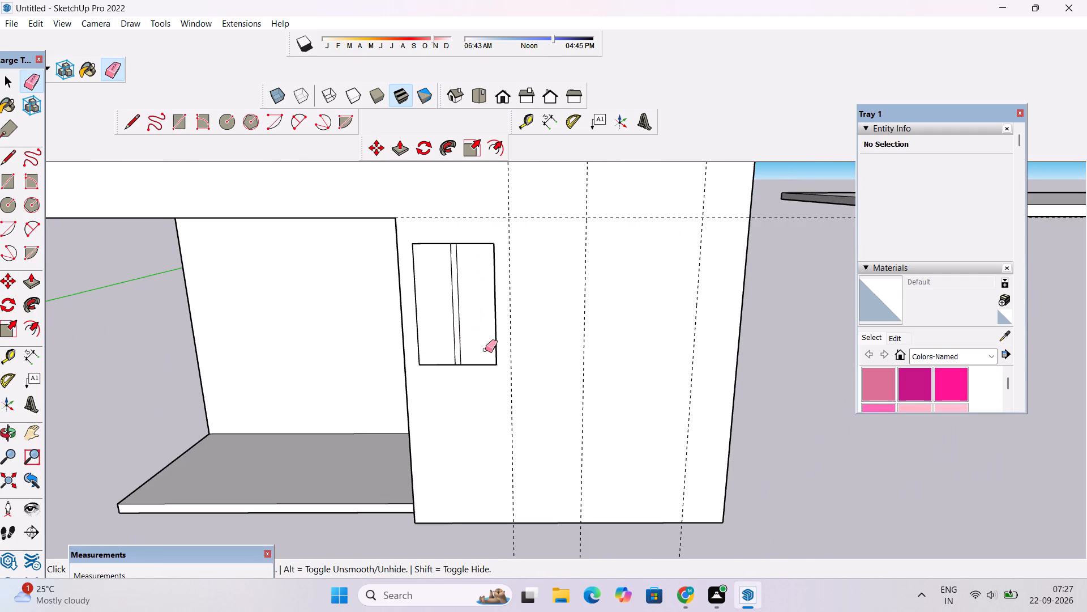
pyautogui.scroll(6, 485, 350)
pyautogui.press('p')
pyautogui.scroll(4, 450, 407)
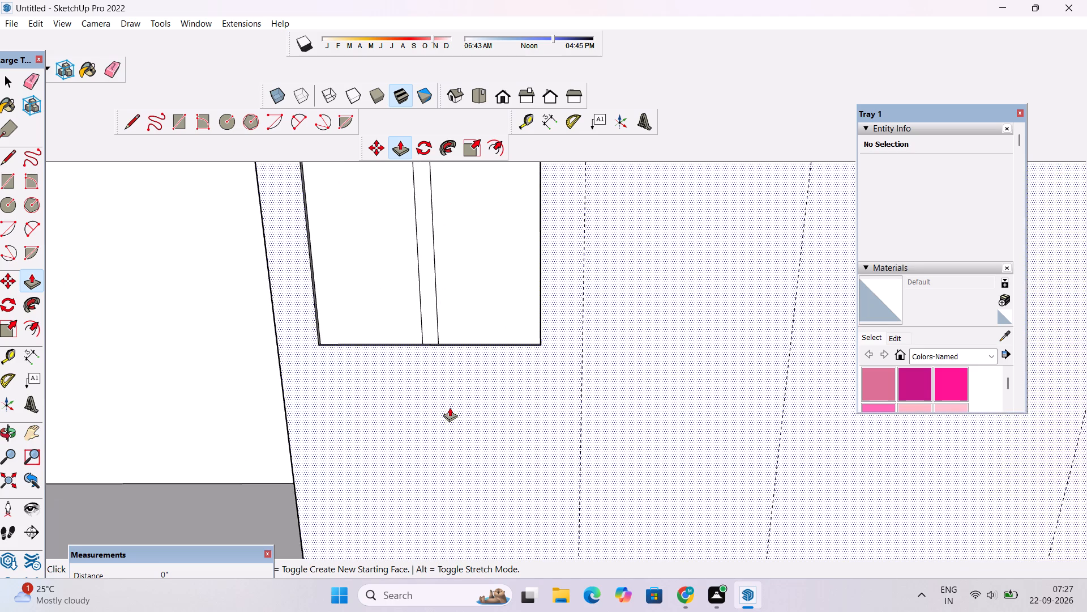
pyautogui.scroll(10, 428, 345)
pyautogui.click(426, 333)
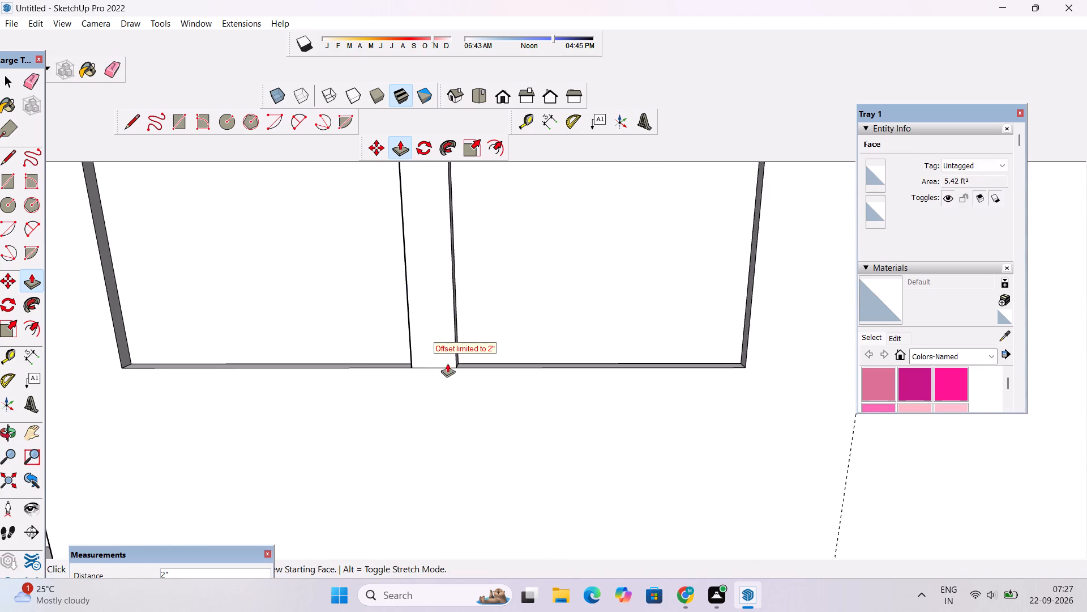
pyautogui.click(450, 365)
# Examine the two-panel window opening and the whole house front from different angles and distances.
pyautogui.scroll(-16, 441, 394)
pyautogui.press('o')
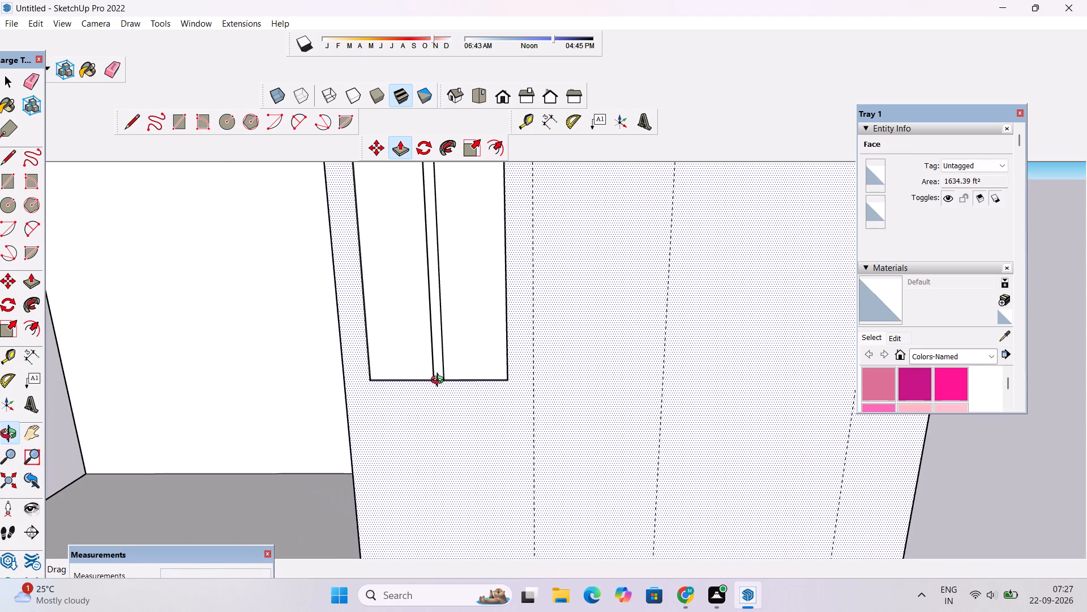
pyautogui.moveTo(443, 461); pyautogui.dragTo(447, 367)
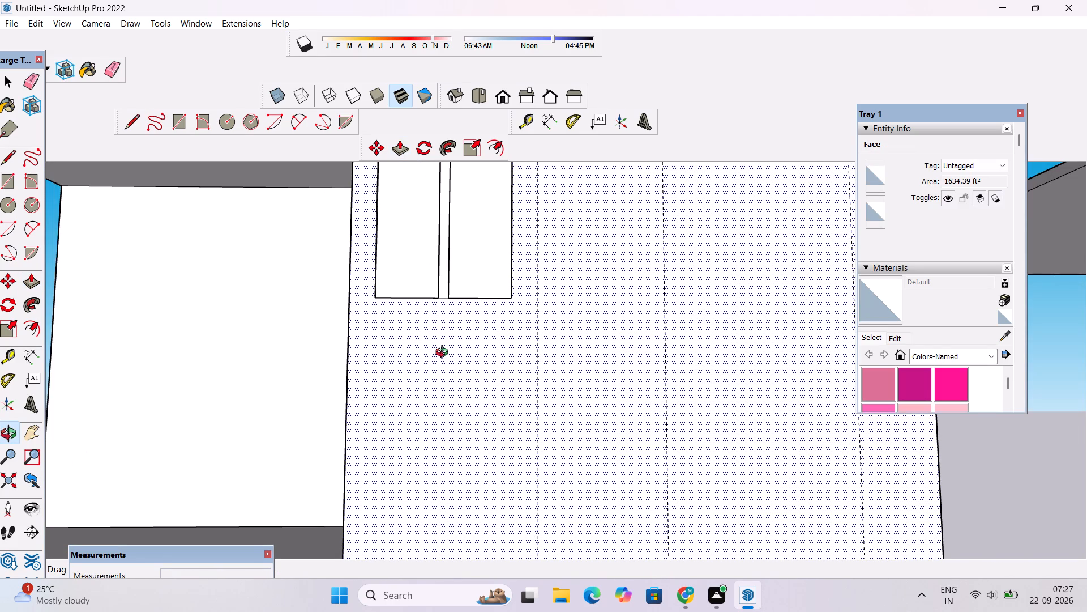
pyautogui.scroll(-10, 444, 354)
pyautogui.moveTo(443, 375); pyautogui.dragTo(446, 405)
pyautogui.scroll(-1, 439, 384)
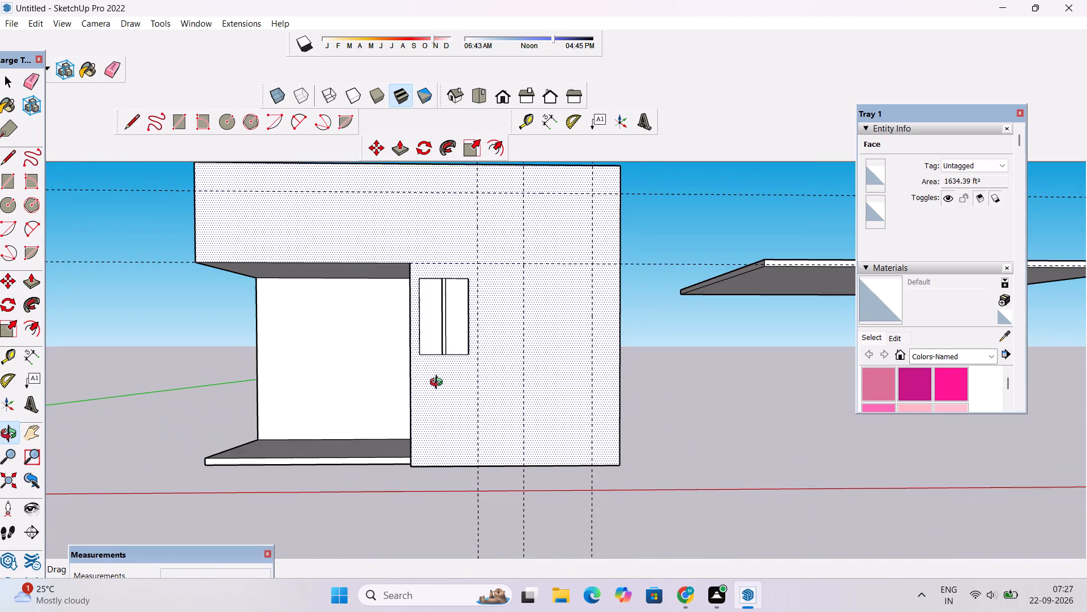
pyautogui.keyDown('shift'); pyautogui.moveTo(439, 384); pyautogui.dragTo(439, 431); pyautogui.keyUp('shift')
pyautogui.keyDown('shift'); pyautogui.moveTo(456, 394); pyautogui.dragTo(436, 427); pyautogui.keyUp('shift')
pyautogui.keyDown('shift'); pyautogui.moveTo(439, 424); pyautogui.dragTo(392, 446); pyautogui.keyUp('shift')
pyautogui.scroll(-1, 388, 440)
pyautogui.keyDown('shift'); pyautogui.moveTo(439, 440); pyautogui.dragTo(459, 448); pyautogui.keyUp('shift')
pyautogui.keyDown('shift'); pyautogui.moveTo(386, 416); pyautogui.dragTo(410, 422); pyautogui.keyUp('shift')
pyautogui.keyDown('shift'); pyautogui.moveTo(423, 427); pyautogui.dragTo(409, 433); pyautogui.keyUp('shift')
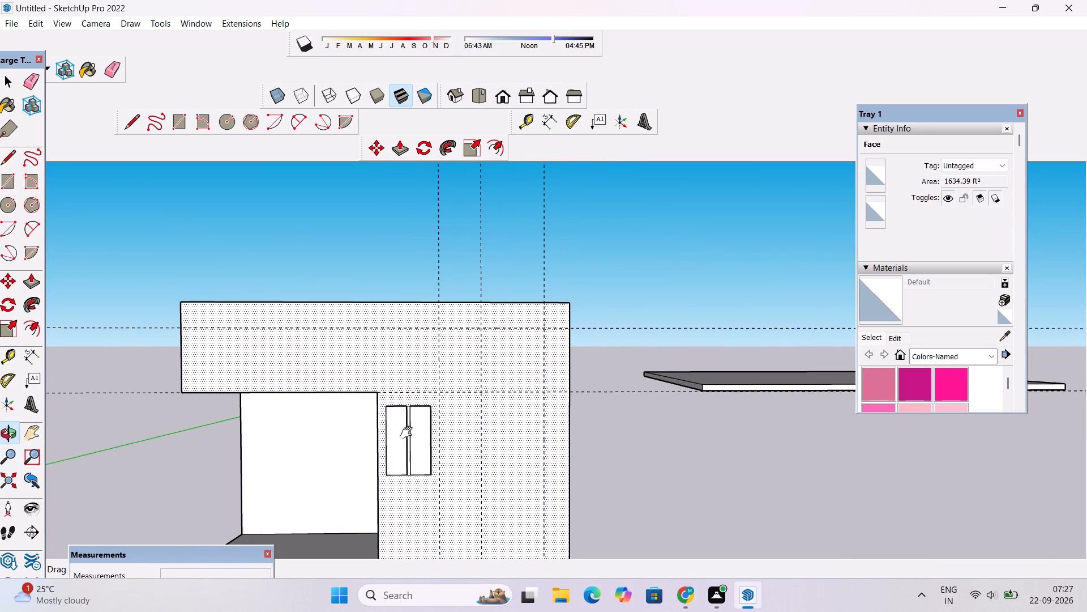
pyautogui.keyDown('shift'); pyautogui.moveTo(413, 419); pyautogui.dragTo(415, 432); pyautogui.keyUp('shift')
pyautogui.keyDown('shift'); pyautogui.moveTo(469, 387); pyautogui.dragTo(384, 398); pyautogui.keyUp('shift')
pyautogui.scroll(-5, 382, 398)
pyautogui.keyDown('shift'); pyautogui.moveTo(404, 444); pyautogui.dragTo(453, 375); pyautogui.keyUp('shift')
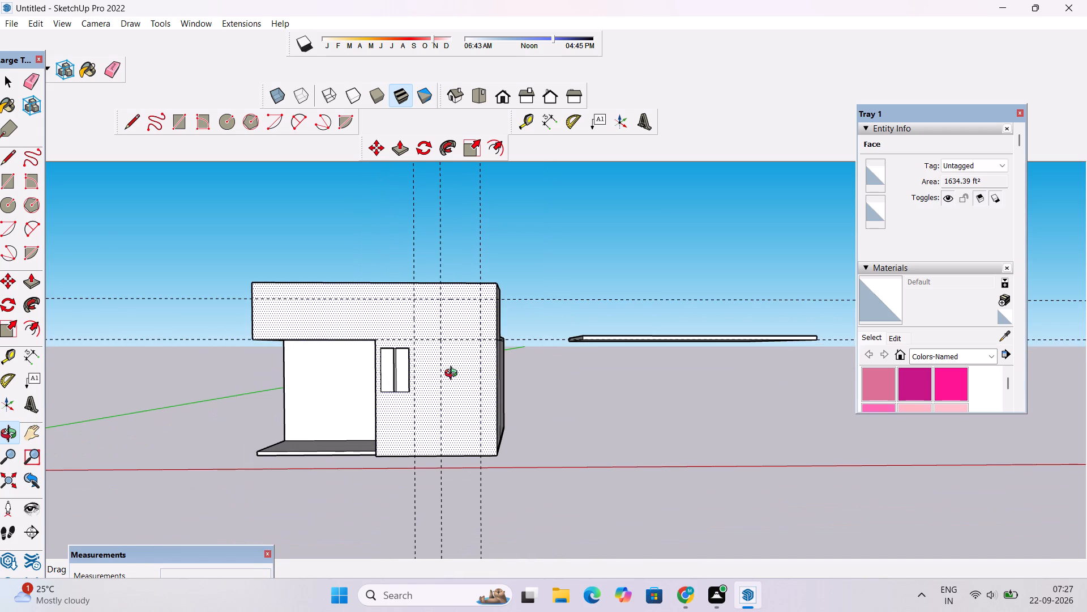
# Draw a vertical line along the outermost vertical guide, from the full-height wall's bottom edge to the upper horizontal guide.
pyautogui.press('l')
pyautogui.scroll(7, 461, 459)
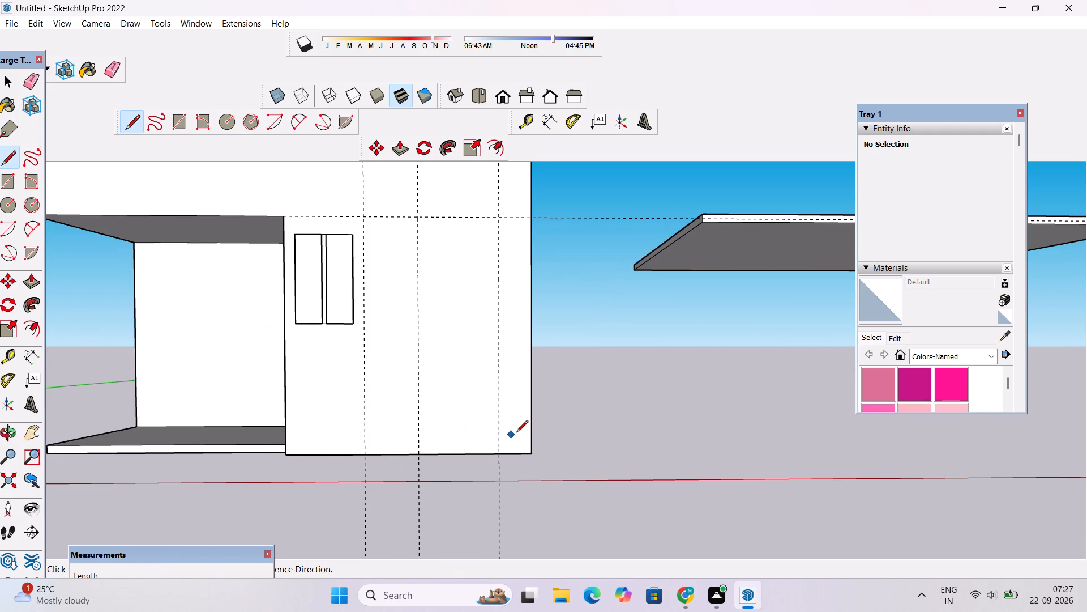
pyautogui.click(497, 456)
pyautogui.scroll(-11, 498, 419)
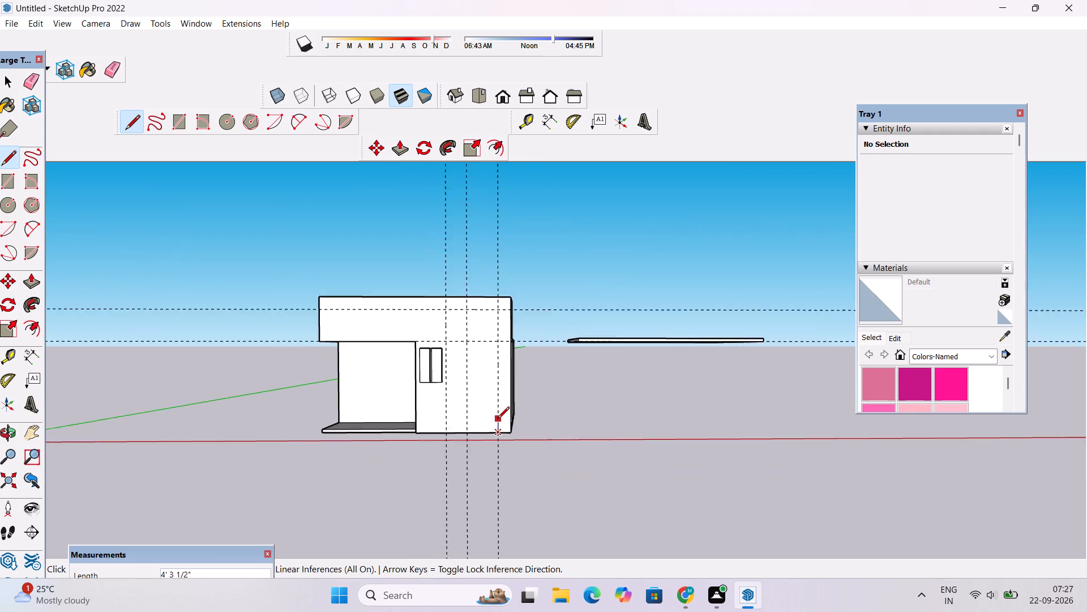
pyautogui.scroll(-3, 498, 419)
pyautogui.scroll(8, 493, 331)
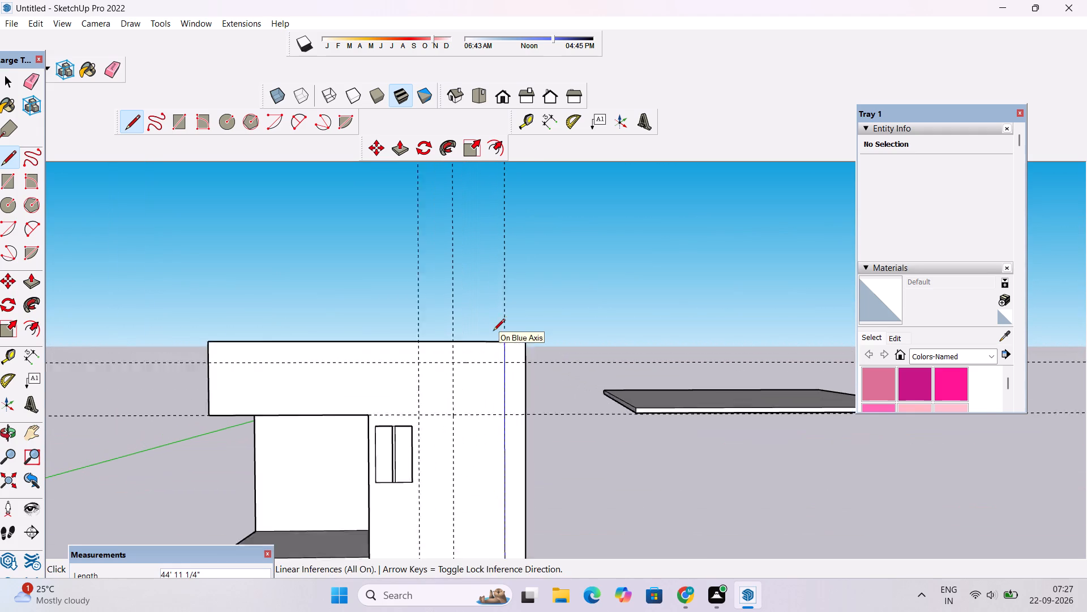
pyautogui.scroll(1, 493, 331)
pyautogui.click(506, 366)
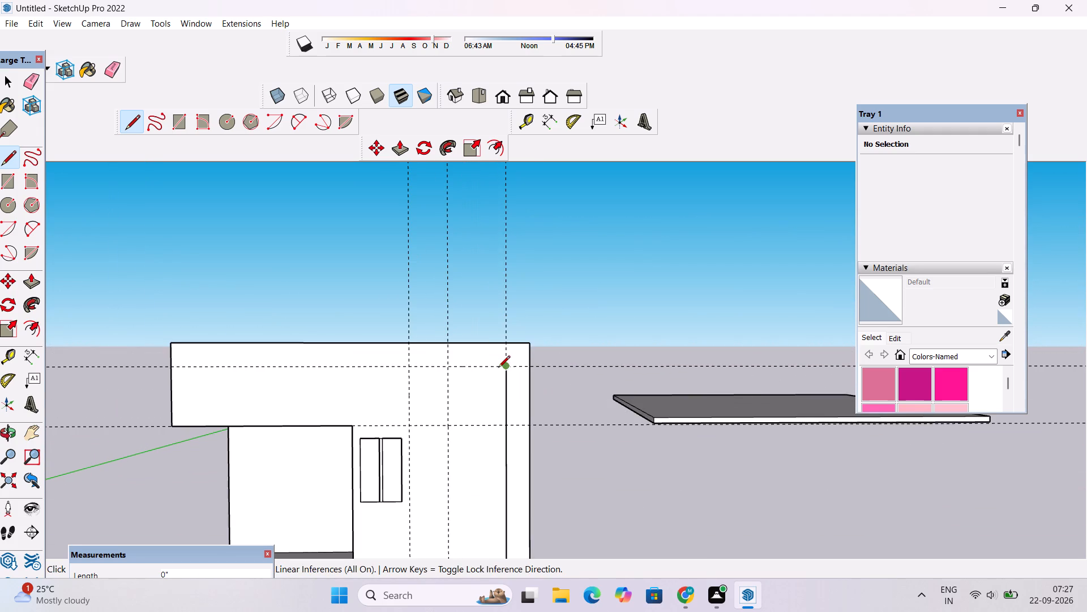
# Continue the line along the upper horizontal guide about 16'5" and 10'5", down about 4'3", and back about 5'6" towards the outer wall.
pyautogui.click(407, 367)
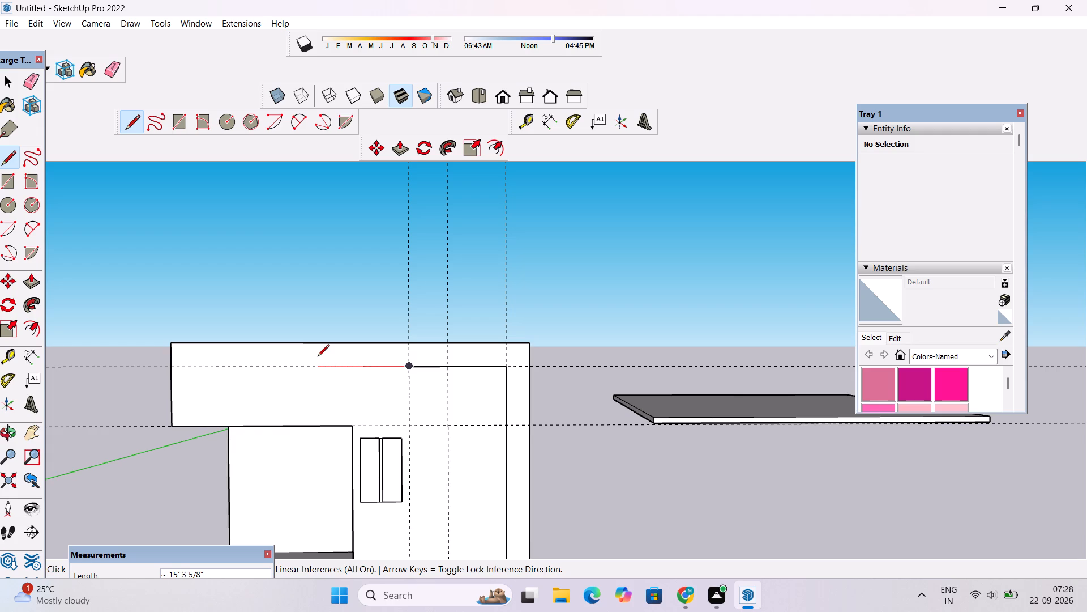
pyautogui.click(348, 368)
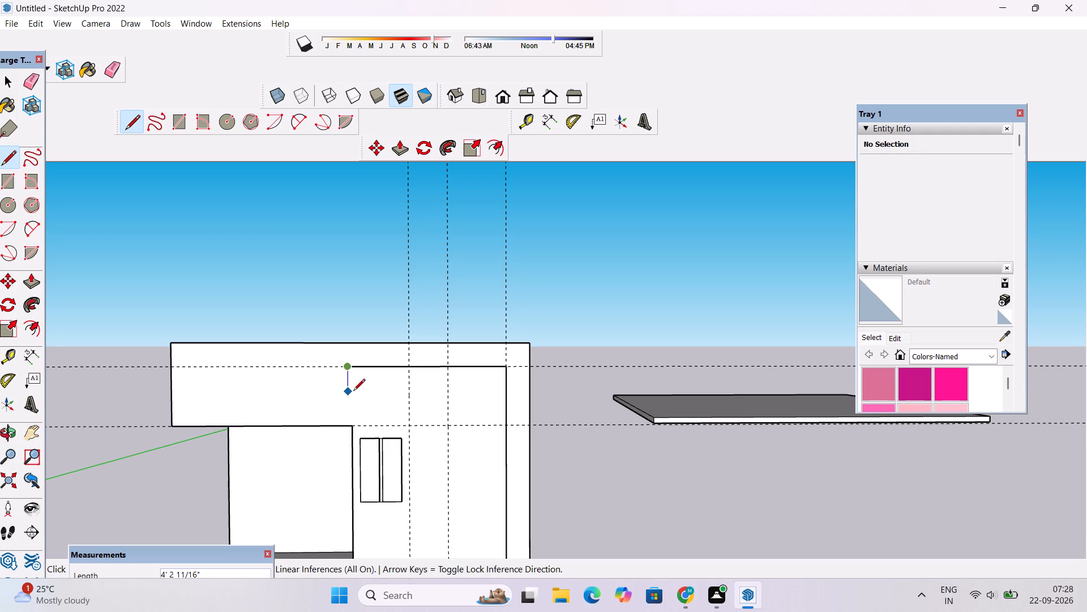
pyautogui.click(353, 390)
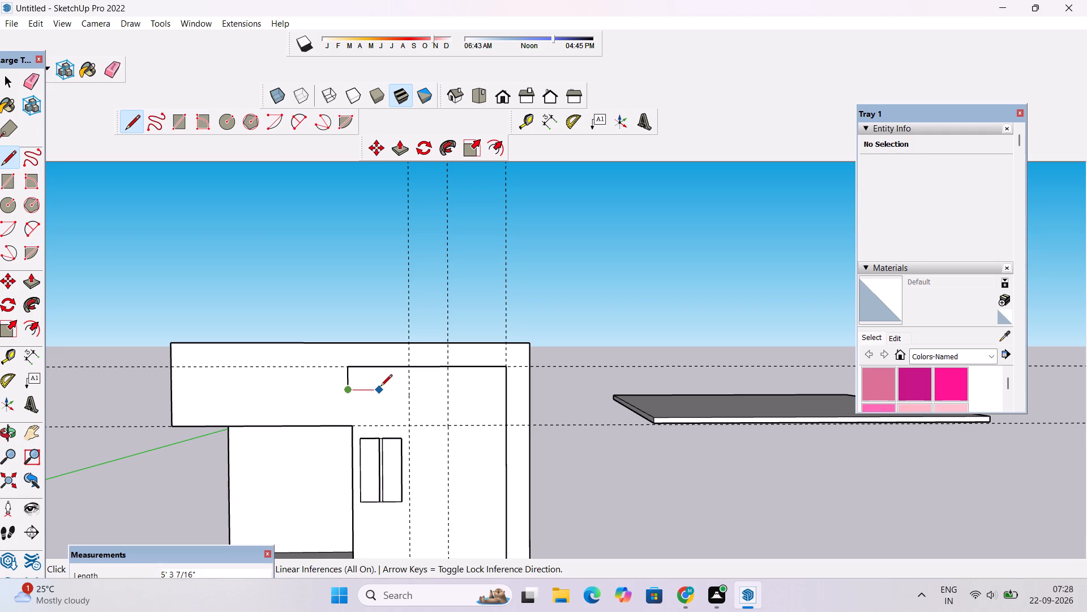
pyautogui.click(380, 387)
# Examine the hooked outline on the upper-storey face in relation to the whole front.
pyautogui.press('o')
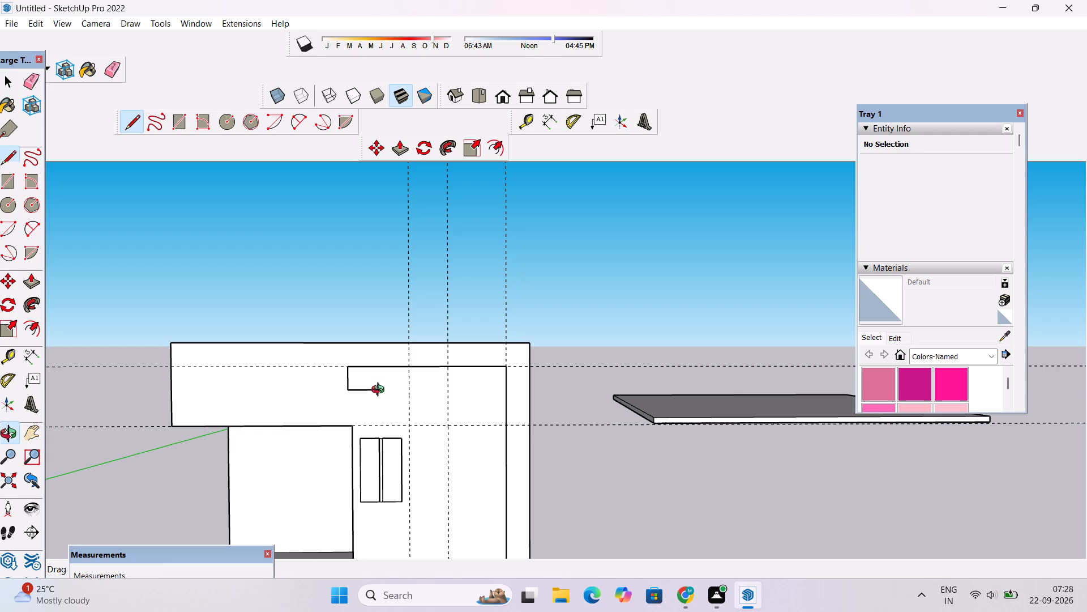
pyautogui.scroll(-5, 359, 308)
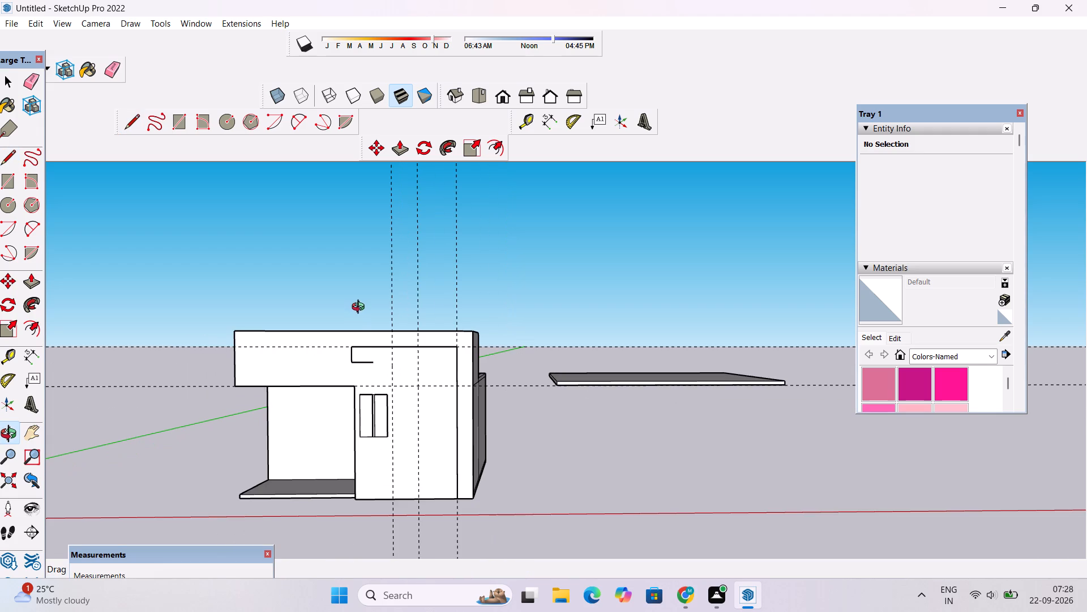
pyautogui.scroll(5, 365, 369)
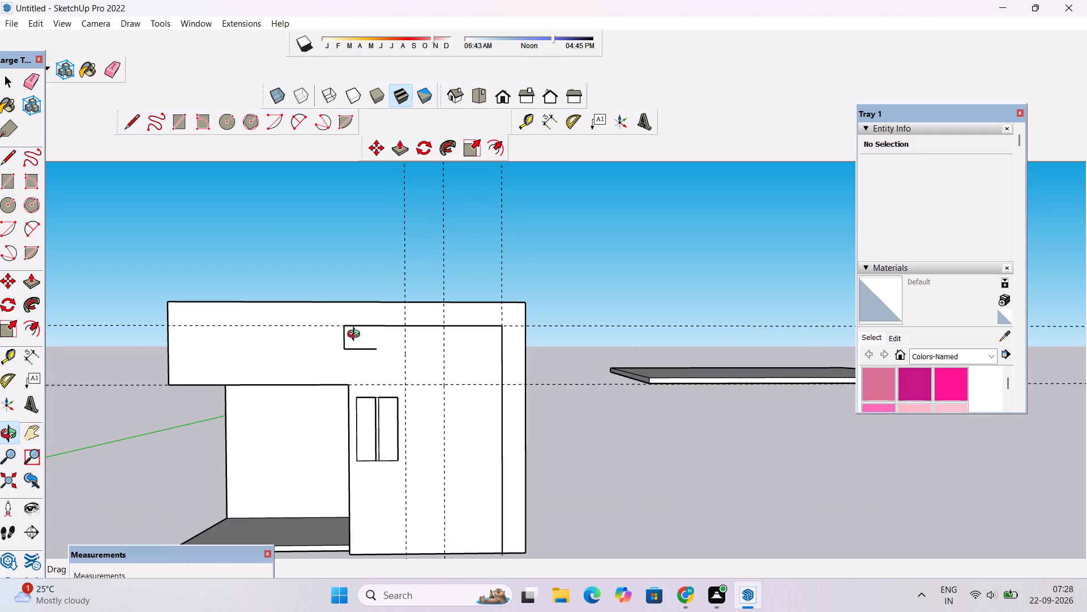
pyautogui.scroll(-5, 356, 335)
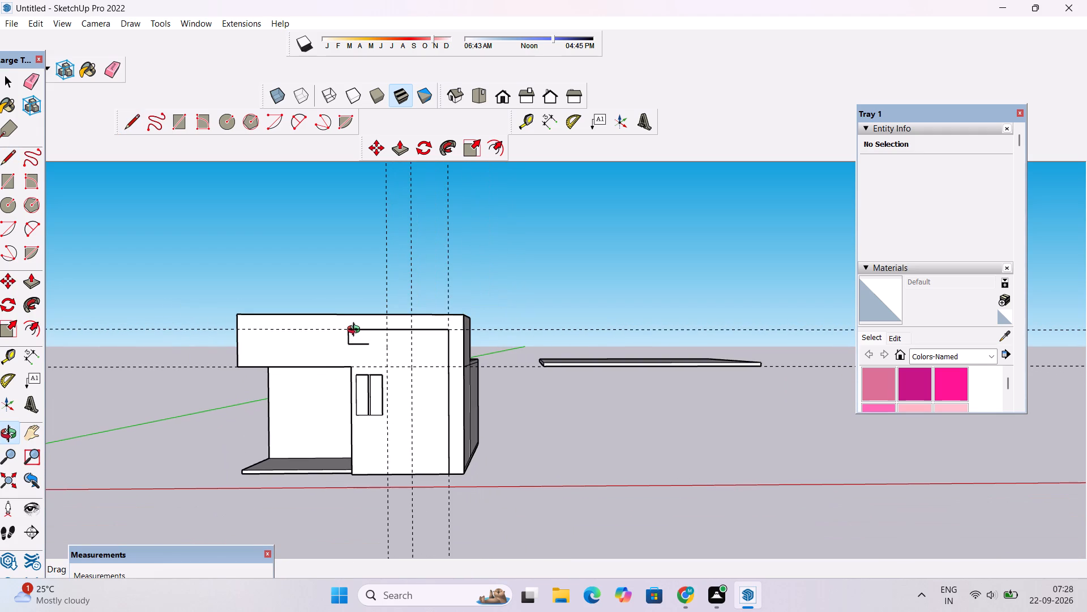
pyautogui.scroll(9, 356, 331)
pyautogui.scroll(-7, 367, 320)
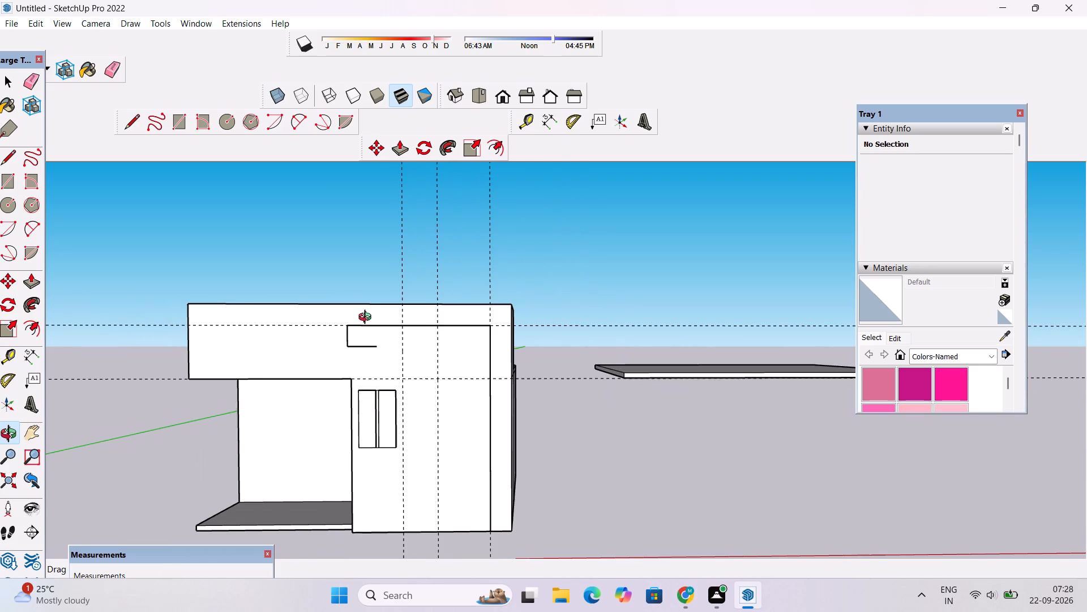
pyautogui.scroll(3, 233, 313)
pyautogui.moveTo(220, 314); pyautogui.dragTo(301, 330)
# Place a horizontal guide 1' below the top edge of the upper-storey front face.
pyautogui.press('t')
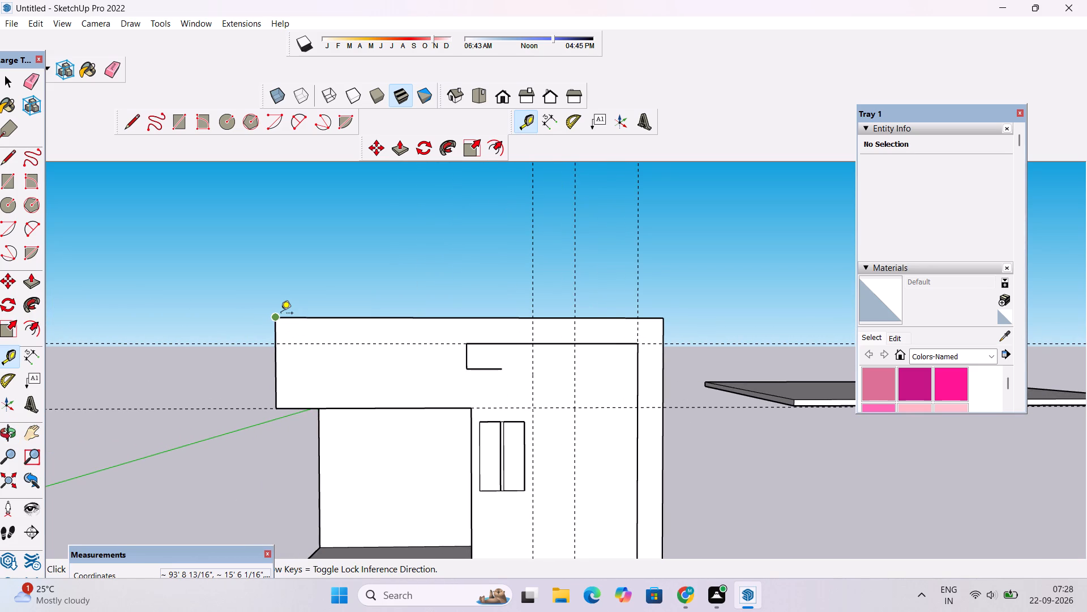
pyautogui.scroll(-1, 281, 314)
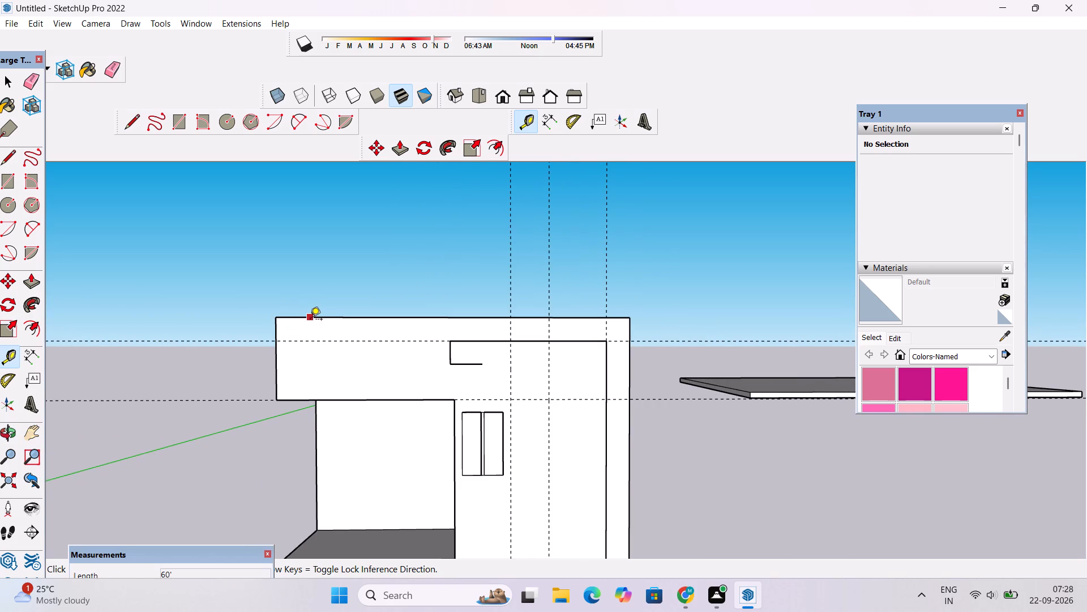
pyautogui.click(310, 320)
pyautogui.scroll(6, 313, 331)
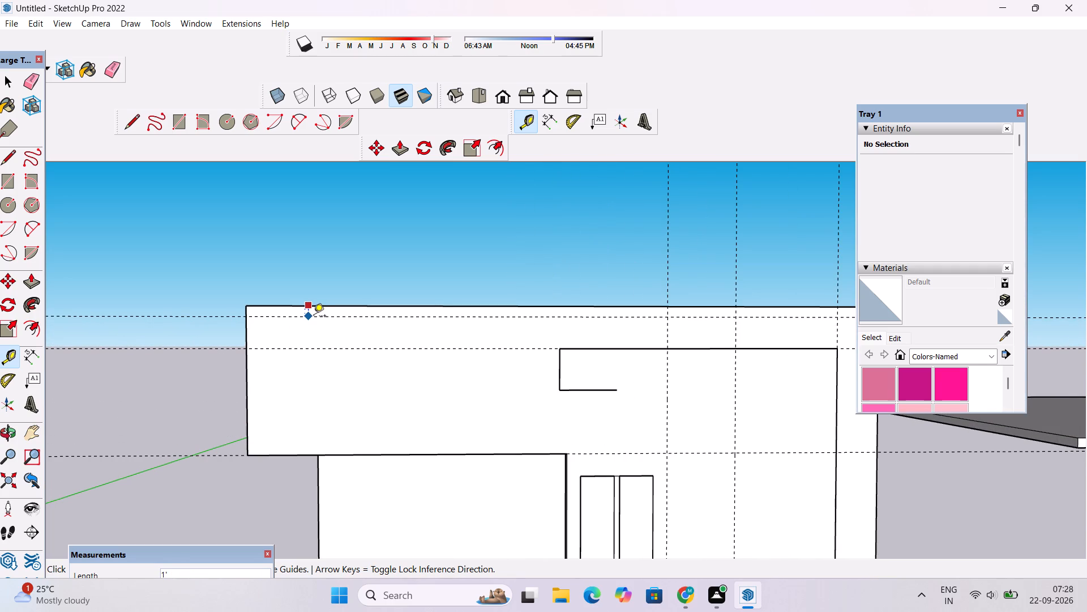
pyautogui.write("1'")
pyautogui.press('Return')
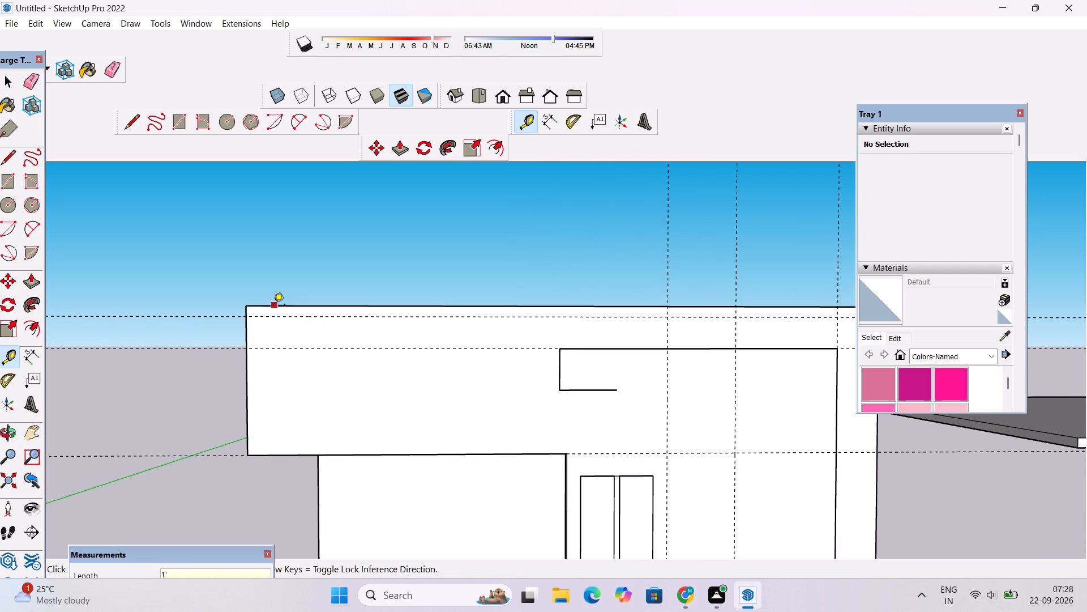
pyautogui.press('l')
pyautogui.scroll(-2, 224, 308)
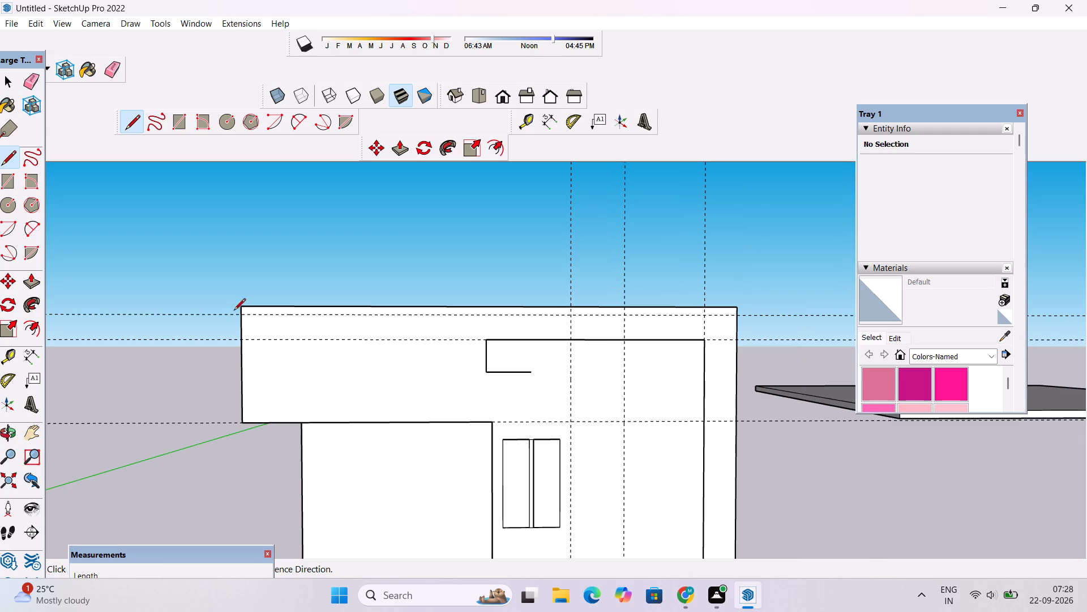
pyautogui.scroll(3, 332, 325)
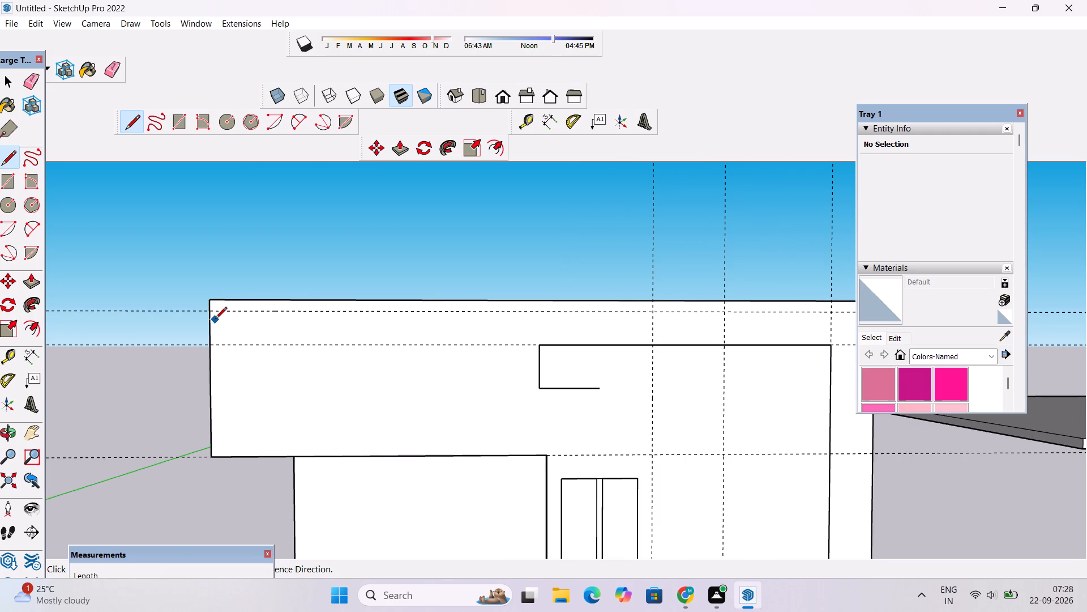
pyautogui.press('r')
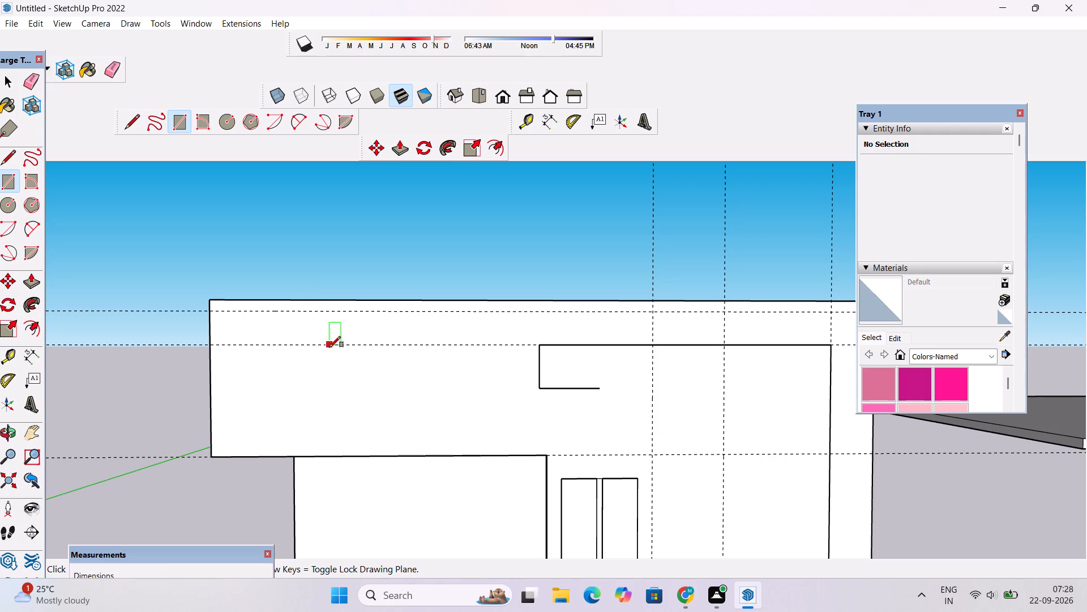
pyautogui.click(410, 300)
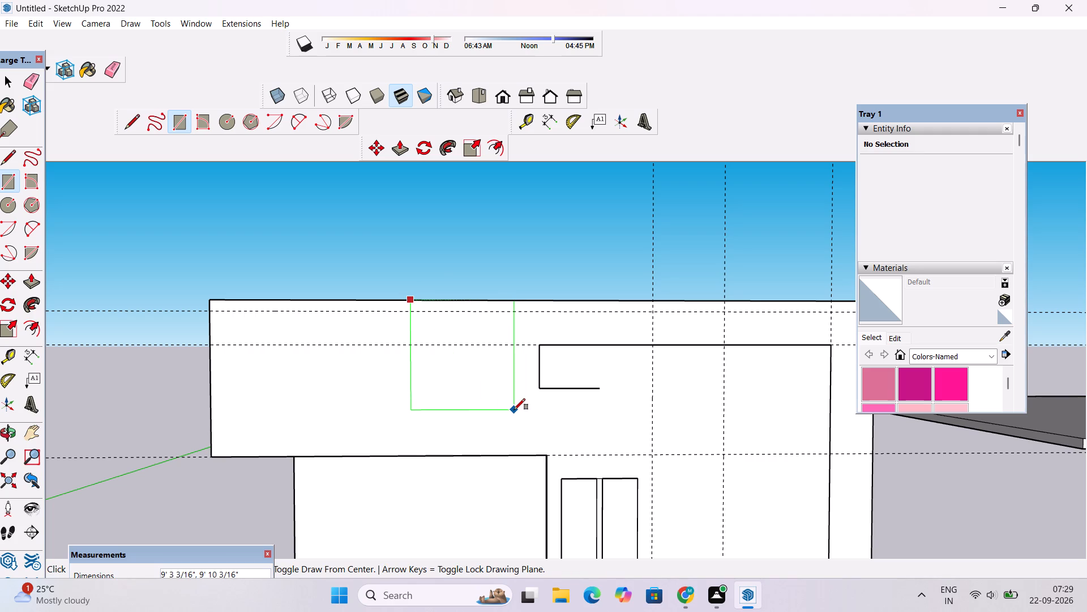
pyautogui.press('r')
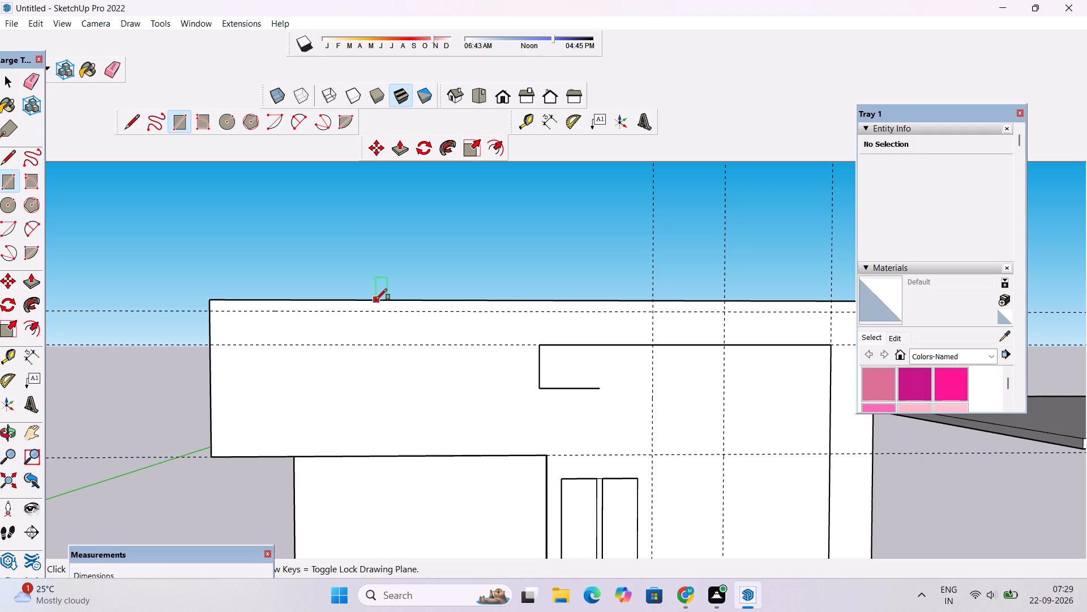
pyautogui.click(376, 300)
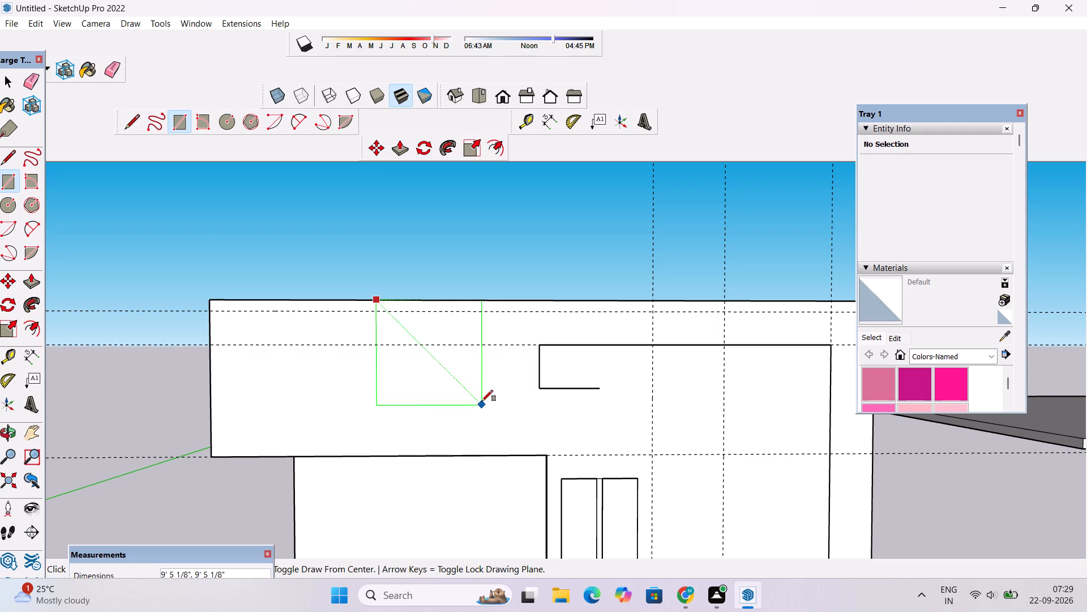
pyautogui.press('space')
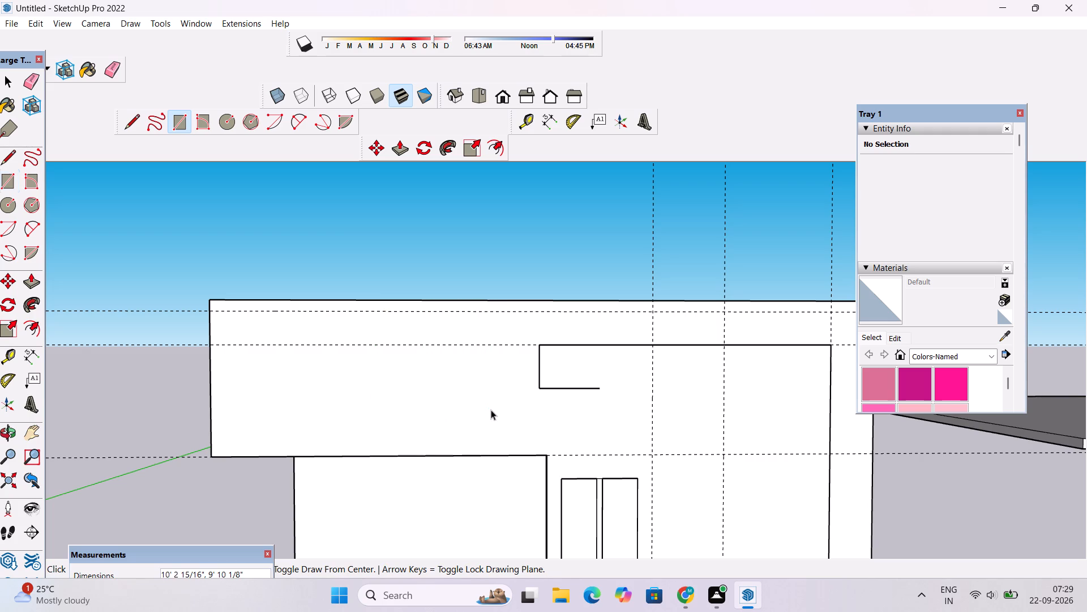
# Draw a rectangle about 9'1" wide and 8'8" high down from the upper-storey face's top edge, beside the hooked outline.
pyautogui.press('r')
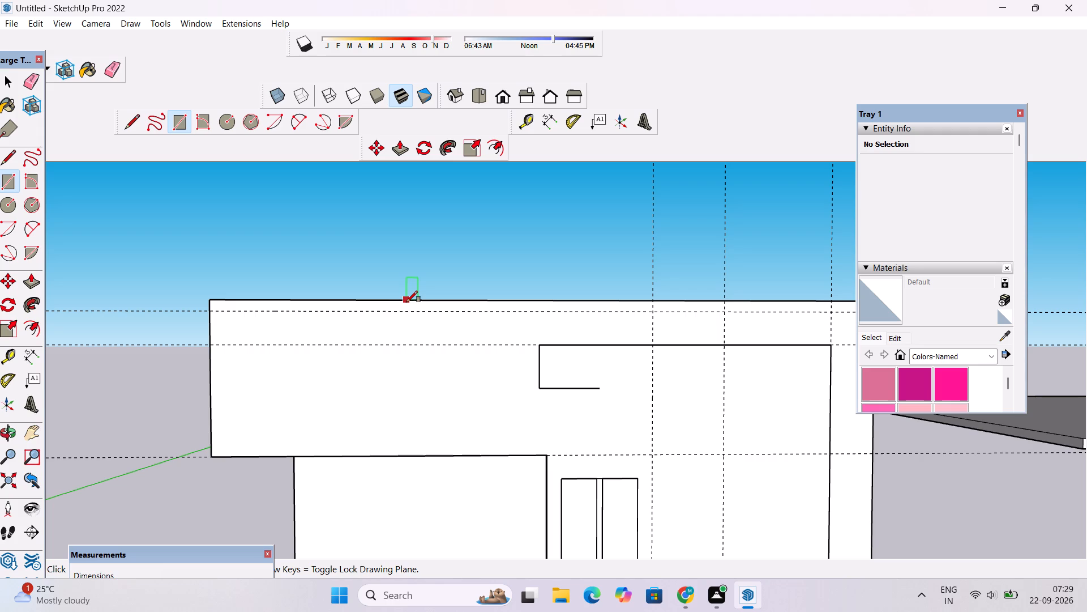
pyautogui.click(411, 302)
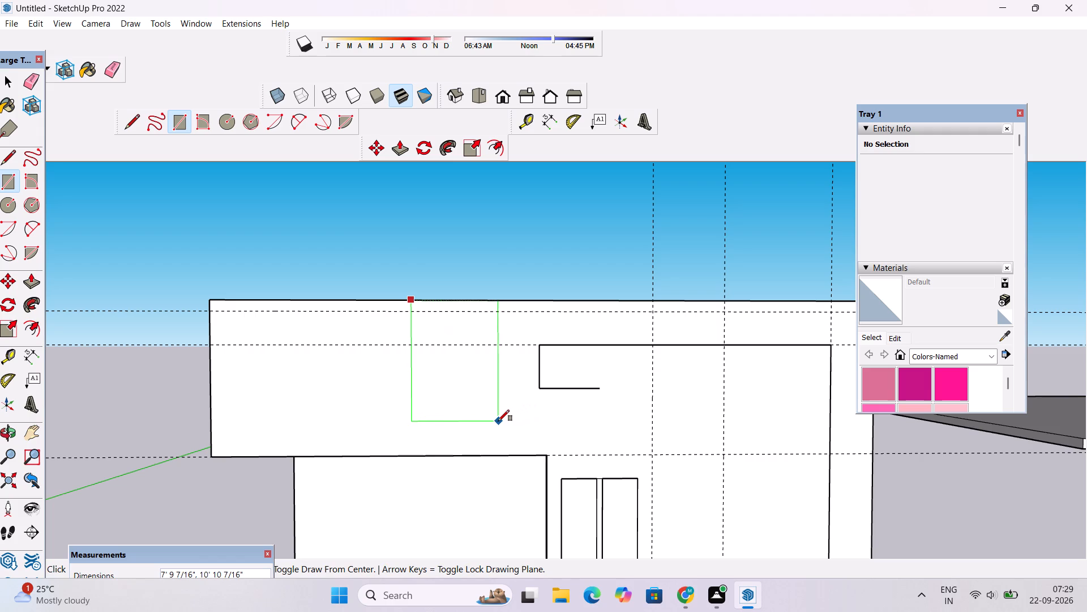
pyautogui.click(513, 397)
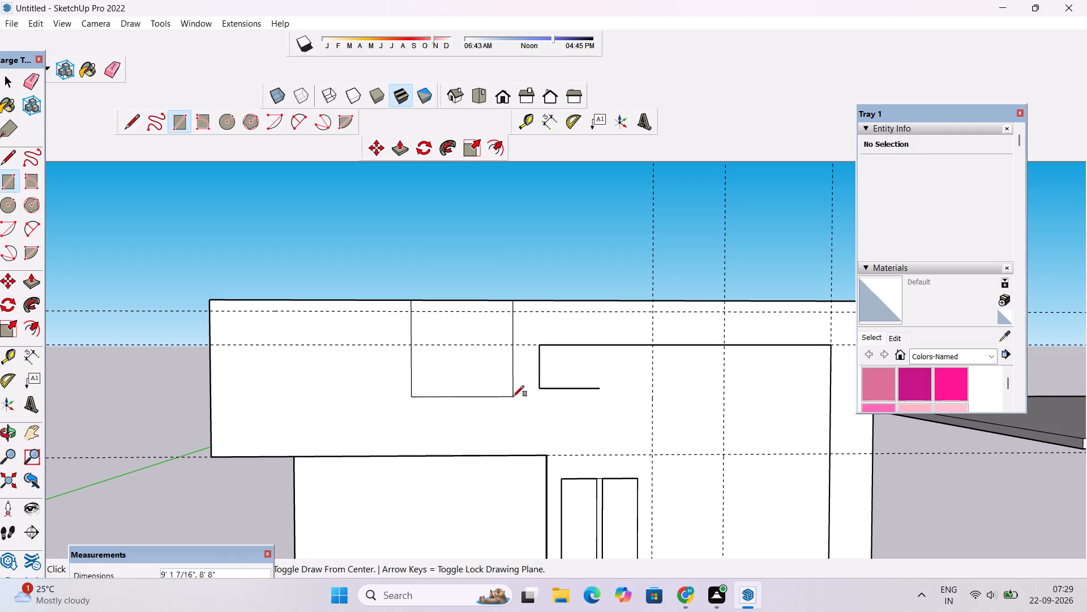
pyautogui.press('space')
# Outline a strip about 16' long and 1' high along the upper-storey face's top edge, starting from its free outer corner.
pyautogui.press('l')
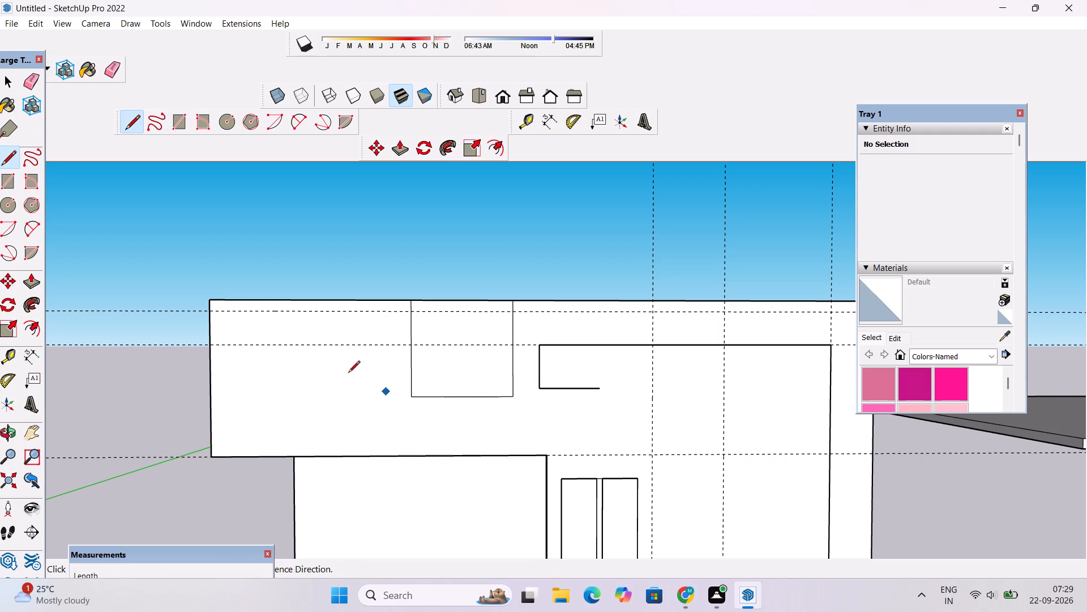
pyautogui.scroll(2, 249, 318)
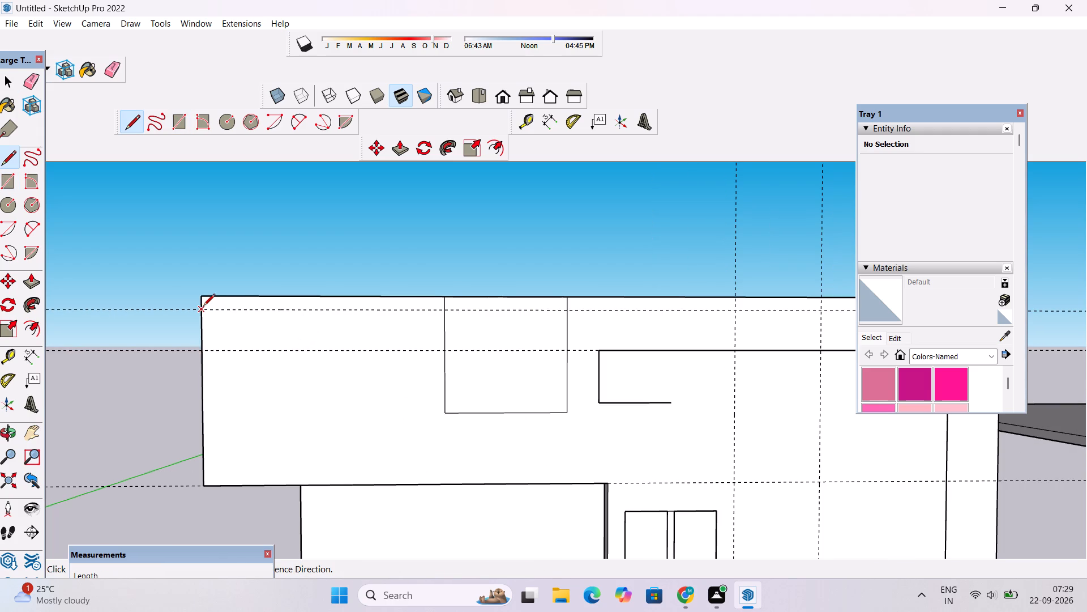
pyautogui.click(199, 312)
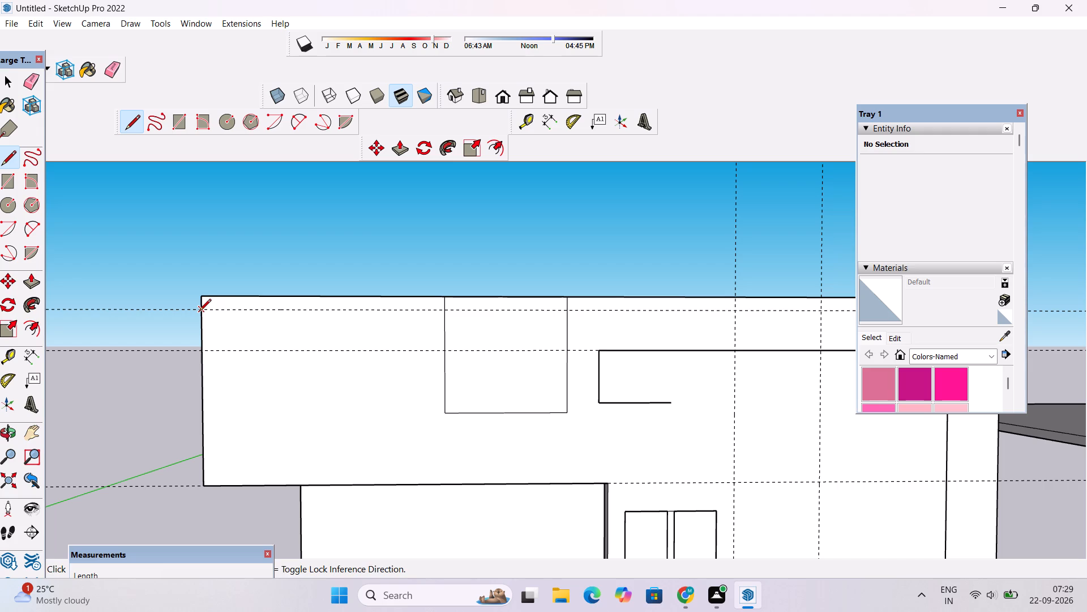
pyautogui.click(428, 310)
pyautogui.click(428, 299)
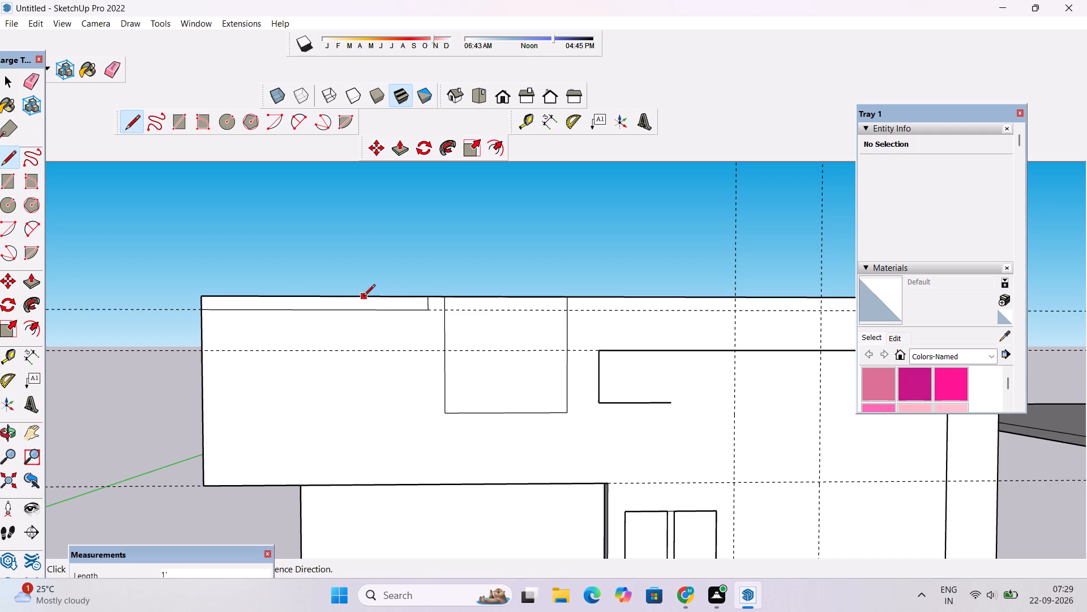
pyautogui.press('space')
# Erase the two horizontal guides crossing the upper-storey face, keeping the one along its bottom edge.
pyautogui.press('e')
pyautogui.moveTo(142, 297); pyautogui.dragTo(142, 302)
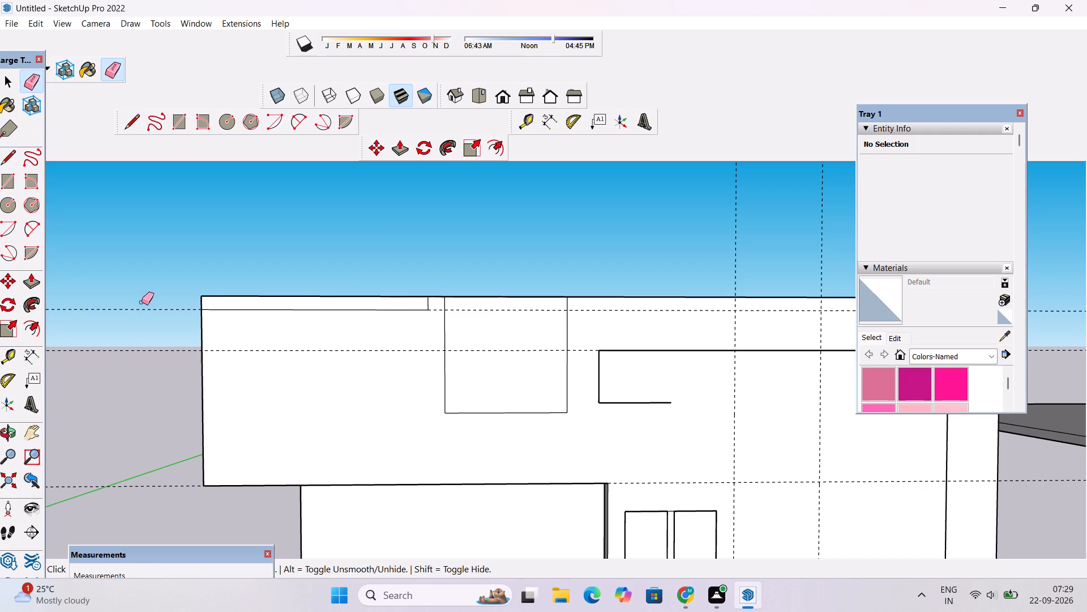
pyautogui.moveTo(142, 302); pyautogui.dragTo(144, 310)
pyautogui.scroll(-3, 152, 305)
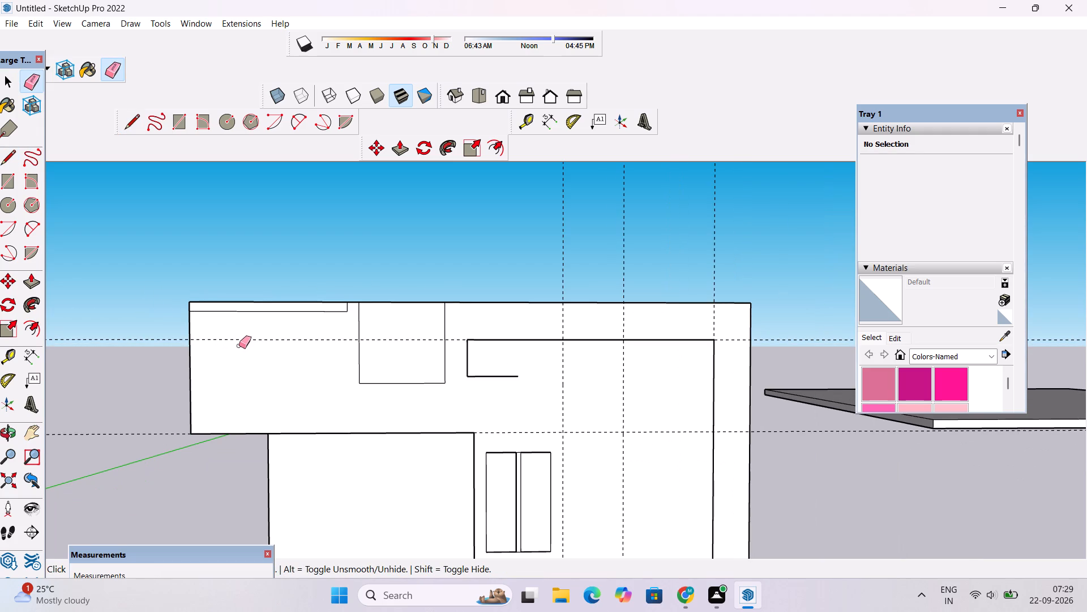
pyautogui.moveTo(136, 321); pyautogui.dragTo(141, 346)
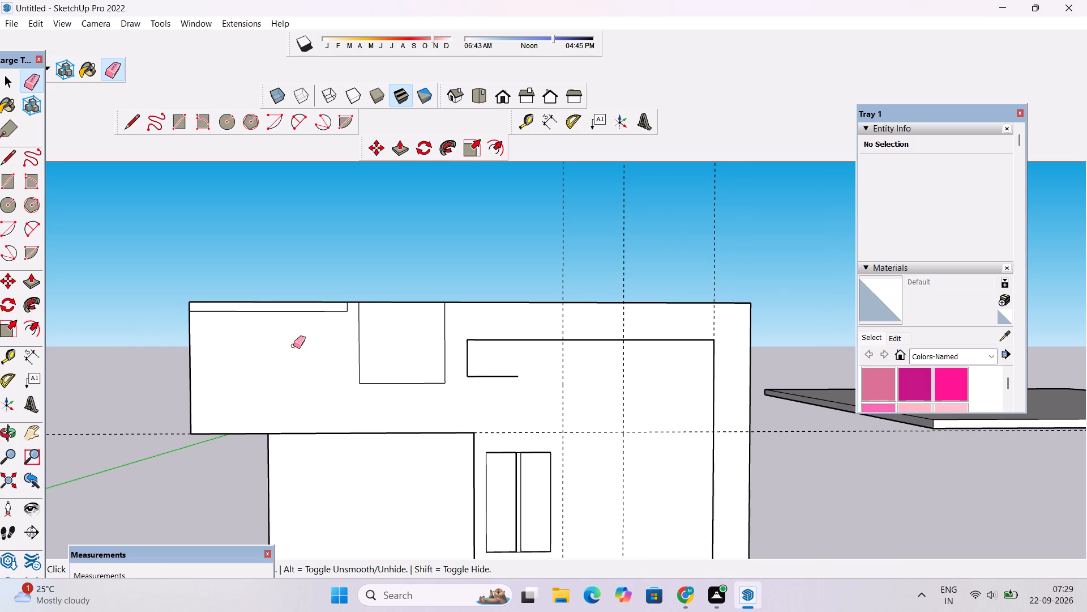
# Offset the rectangle at the upper-storey face's top edge inward by about 1'3".
pyautogui.scroll(3, 333, 333)
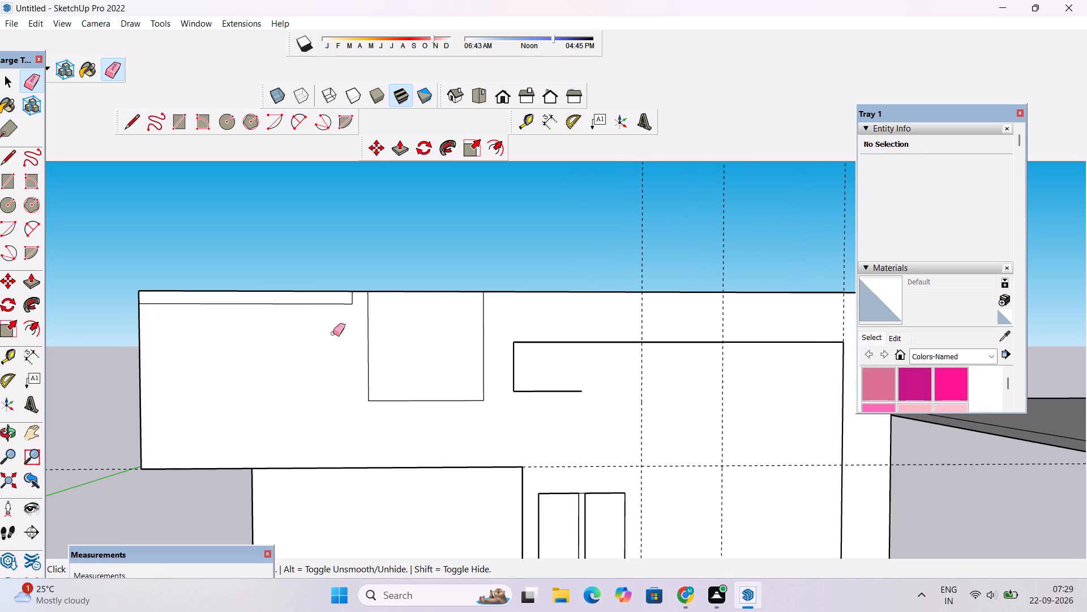
pyautogui.write('of')
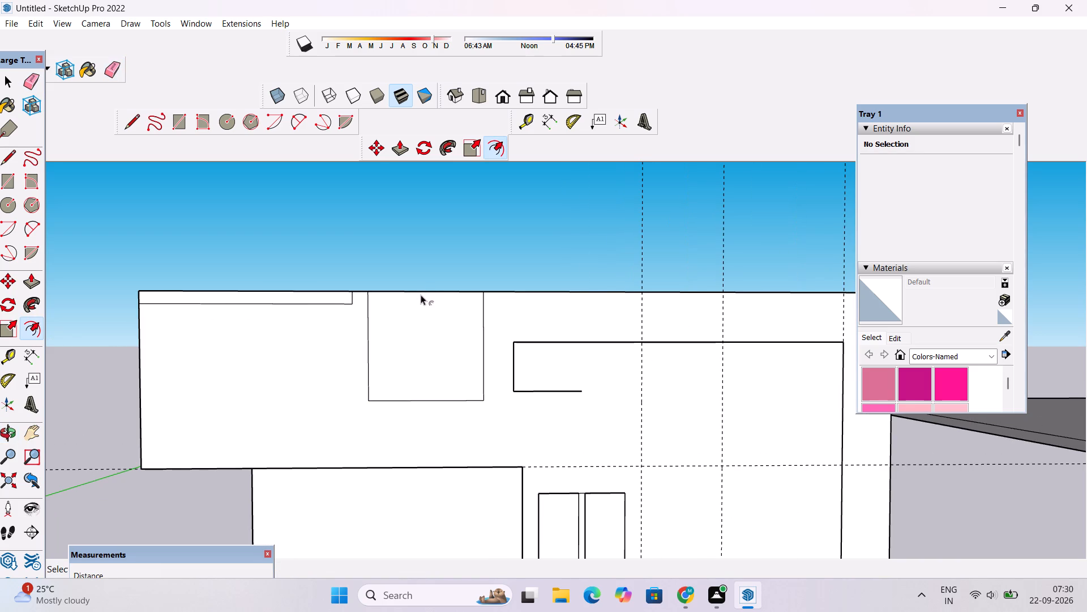
pyautogui.click(421, 296)
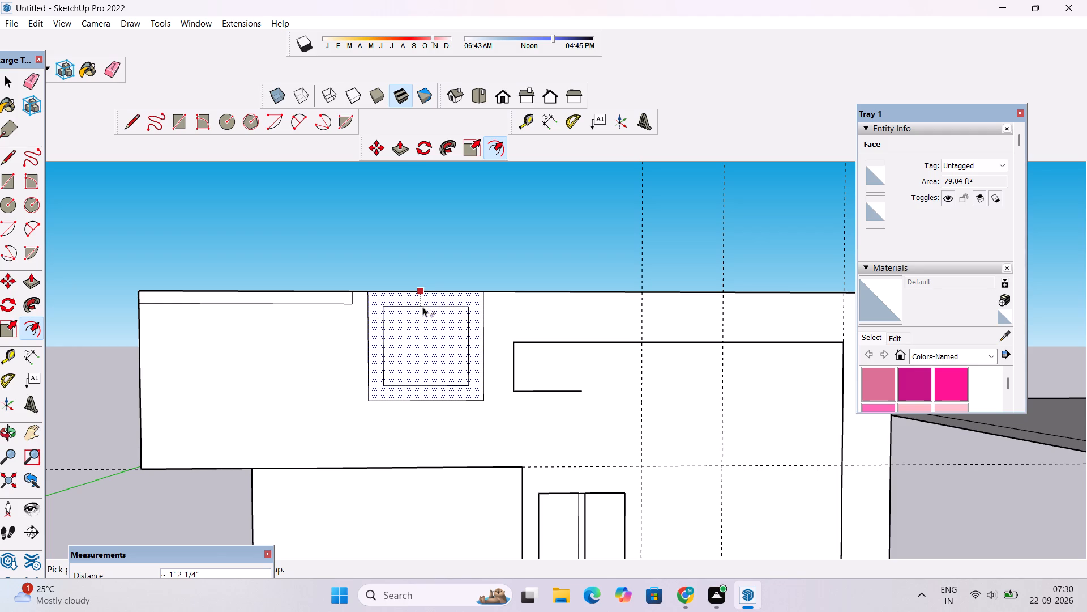
pyautogui.click(422, 308)
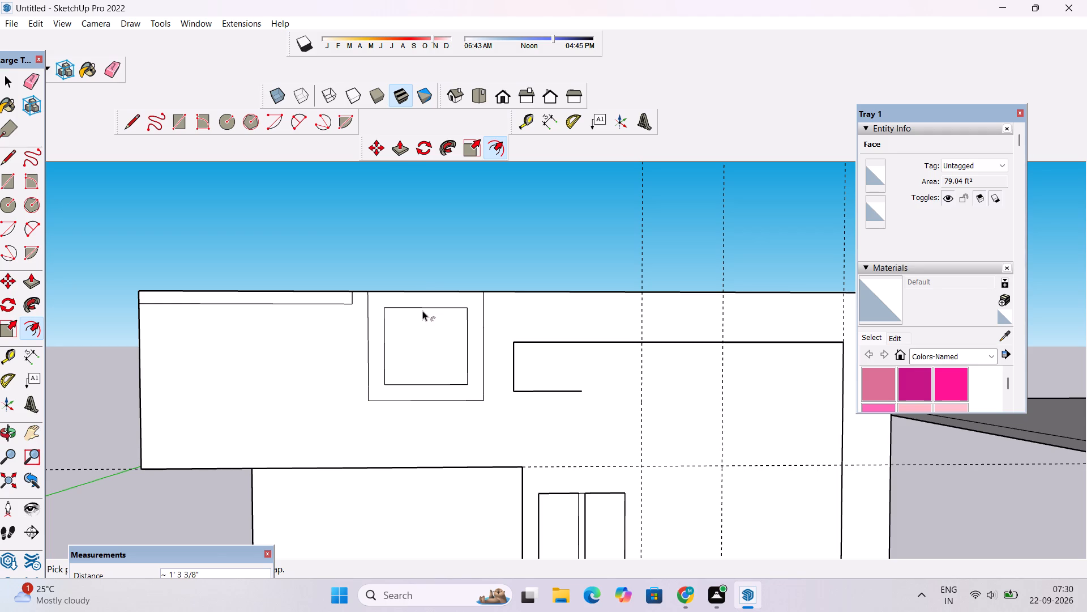
# Examine the new rectangles and hooked outline on the upper-storey face from several angles and against the whole front.
pyautogui.press('o')
pyautogui.scroll(-3, 424, 345)
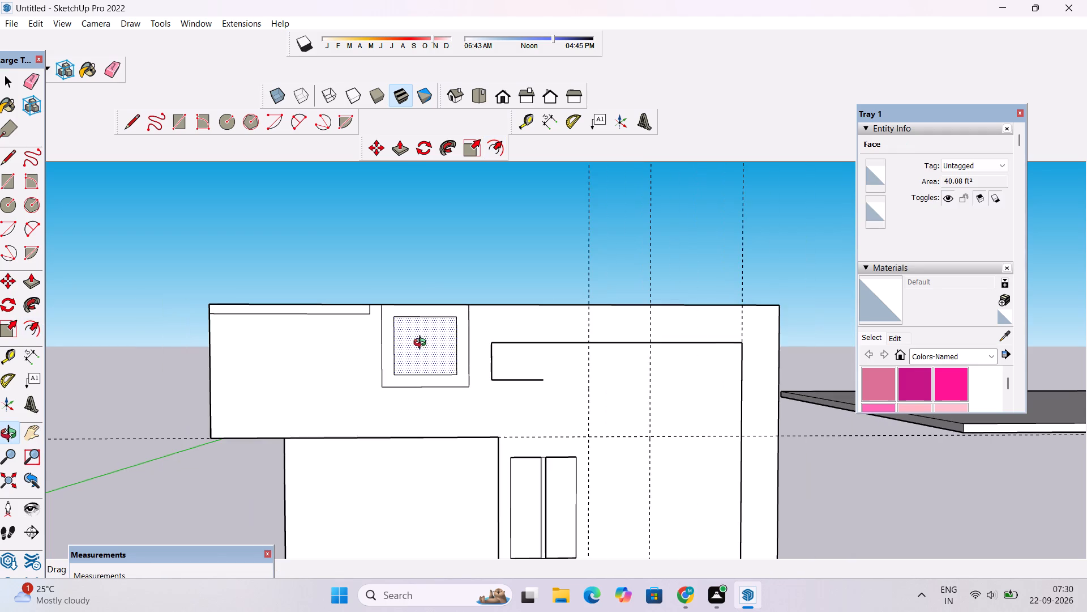
pyautogui.keyDown('shift'); pyautogui.moveTo(458, 338); pyautogui.dragTo(441, 333); pyautogui.keyUp('shift')
pyautogui.scroll(-3, 436, 328)
pyautogui.keyDown('shift'); pyautogui.moveTo(422, 369); pyautogui.dragTo(432, 301); pyautogui.keyUp('shift')
pyautogui.keyDown('shift'); pyautogui.scroll(4, 497, 268); pyautogui.keyUp('shift')
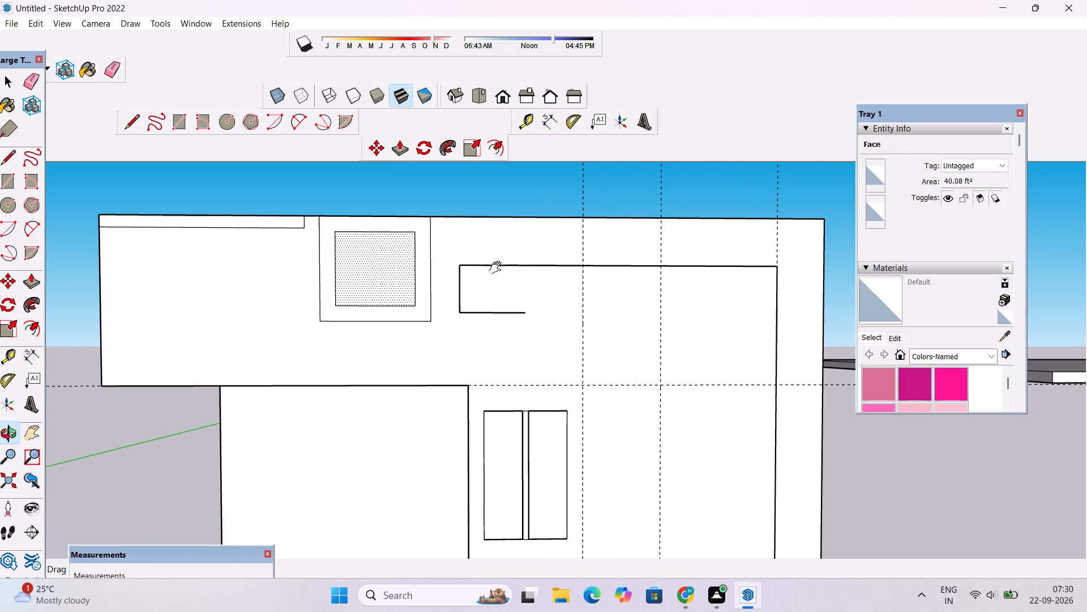
pyautogui.keyDown('shift'); pyautogui.scroll(1, 498, 268); pyautogui.keyUp('shift')
pyautogui.keyDown('shift'); pyautogui.moveTo(537, 311); pyautogui.dragTo(519, 311); pyautogui.keyUp('shift')
pyautogui.moveTo(519, 311); pyautogui.dragTo(494, 369)
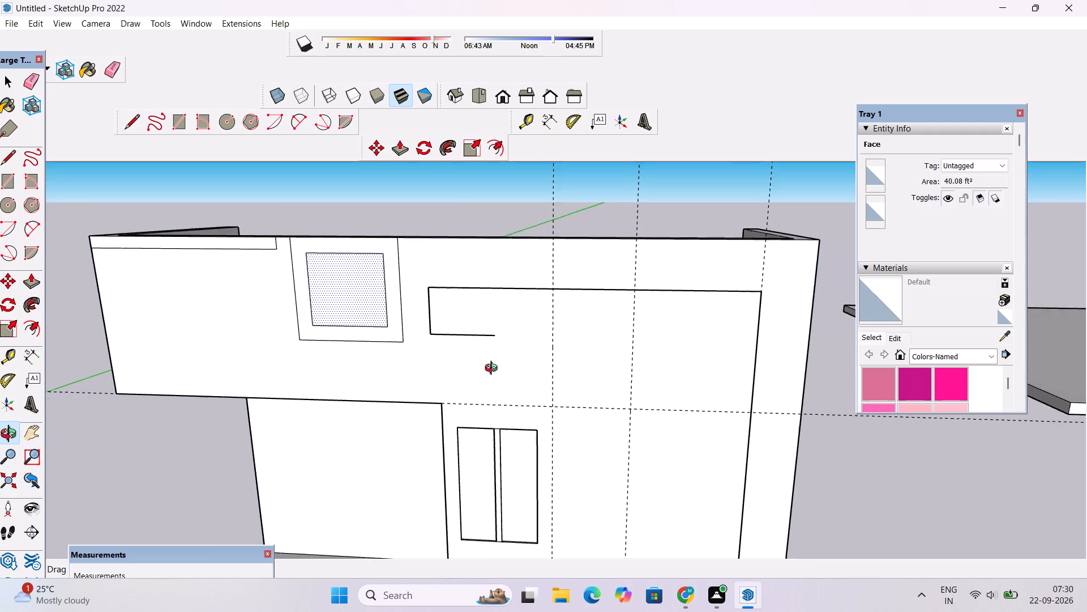
pyautogui.moveTo(494, 369); pyautogui.dragTo(497, 326)
pyautogui.keyDown('shift'); pyautogui.moveTo(508, 315); pyautogui.dragTo(496, 299); pyautogui.keyUp('shift')
pyautogui.scroll(-8, 494, 296)
pyautogui.moveTo(501, 316); pyautogui.dragTo(503, 321)
pyautogui.keyDown('shift'); pyautogui.moveTo(506, 310); pyautogui.dragTo(489, 311); pyautogui.keyUp('shift')
pyautogui.moveTo(517, 309); pyautogui.dragTo(503, 308)
pyautogui.keyDown('shift'); pyautogui.scroll(4, 491, 294); pyautogui.keyUp('shift')
pyautogui.keyDown('shift'); pyautogui.moveTo(489, 292); pyautogui.dragTo(484, 270); pyautogui.keyUp('shift')
pyautogui.scroll(-4, 484, 269)
pyautogui.keyDown('shift'); pyautogui.moveTo(500, 314); pyautogui.dragTo(506, 278); pyautogui.keyUp('shift')
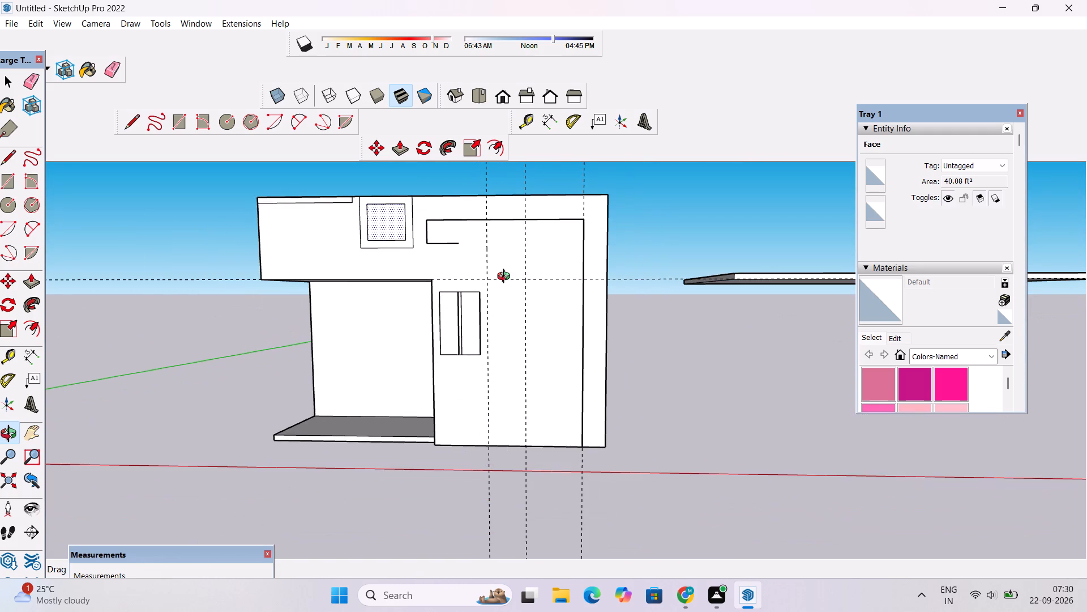
# Draw a vertical line along the middle vertical guide, from the full-height wall's bottom edge towards the hooked outline's top line.
pyautogui.press('l')
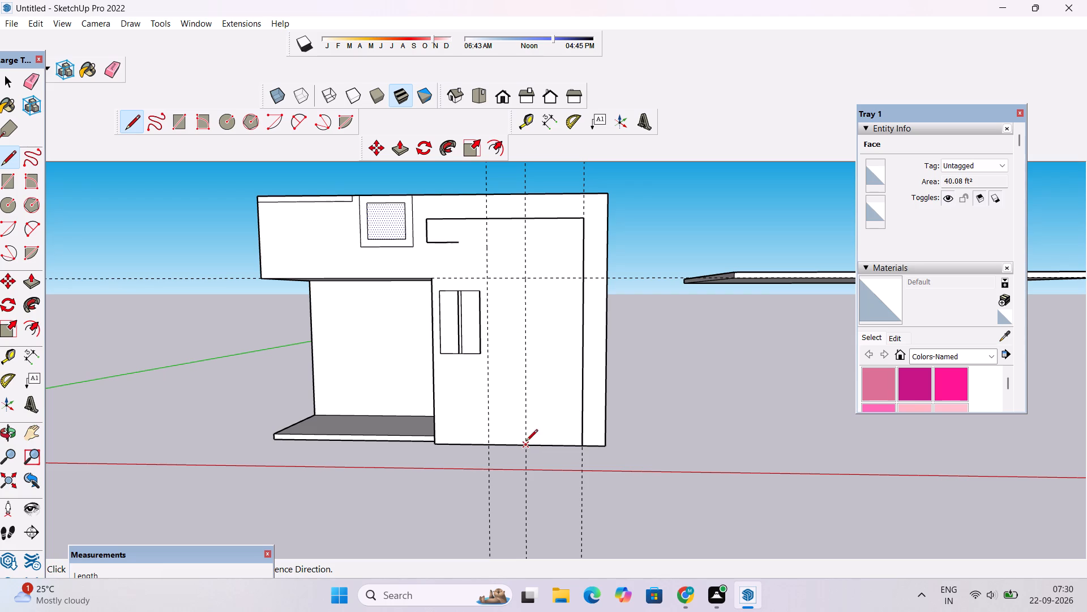
pyautogui.click(526, 444)
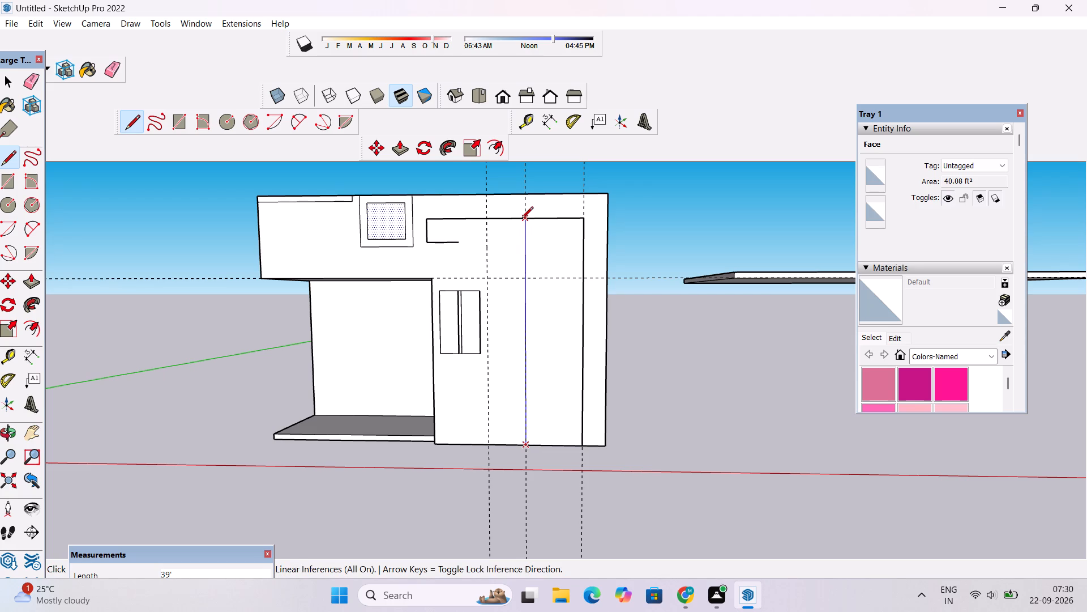
# Finish the middle vertical line at the hooked outline's top line, making it about 39' long.
pyautogui.click(524, 218)
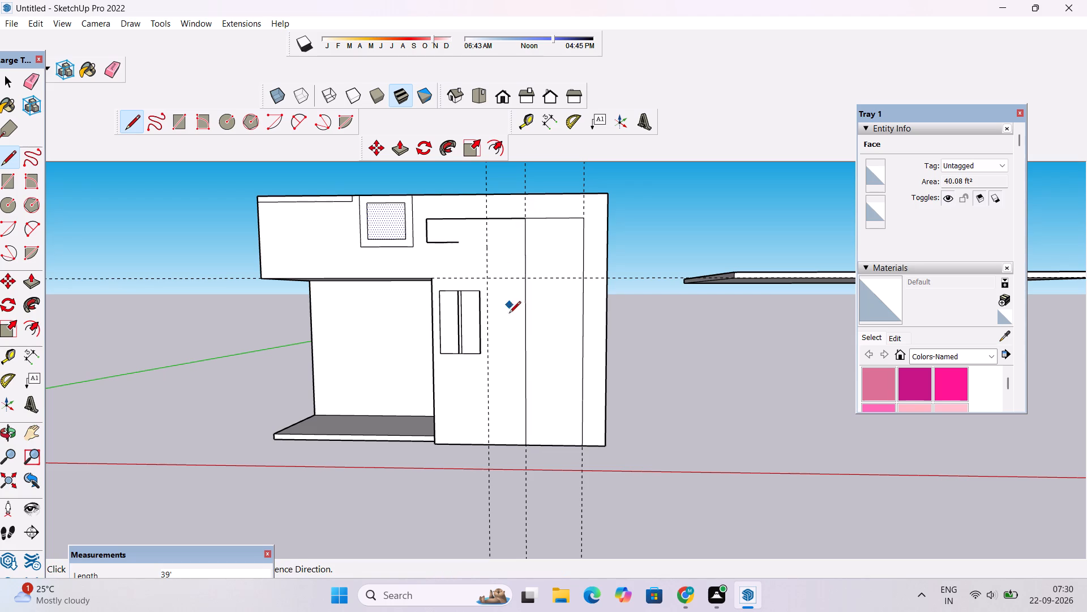
# Draw a vertical line about 39' long along the guide beside the window, from the wall's bottom edge to the hooked outline's top line.
pyautogui.scroll(2, 498, 434)
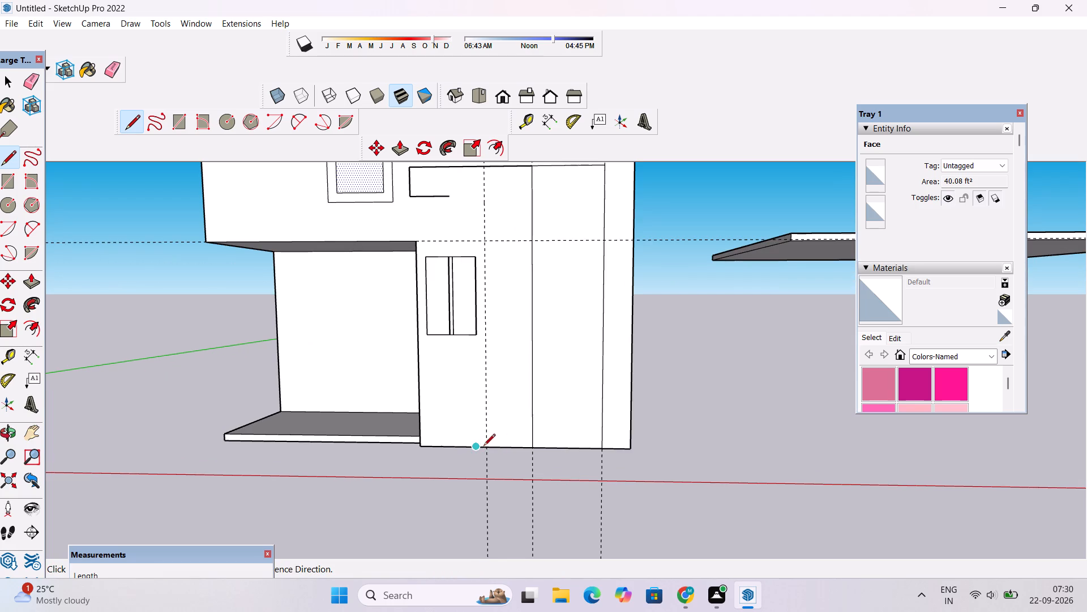
pyautogui.click(486, 448)
pyautogui.scroll(-4, 479, 286)
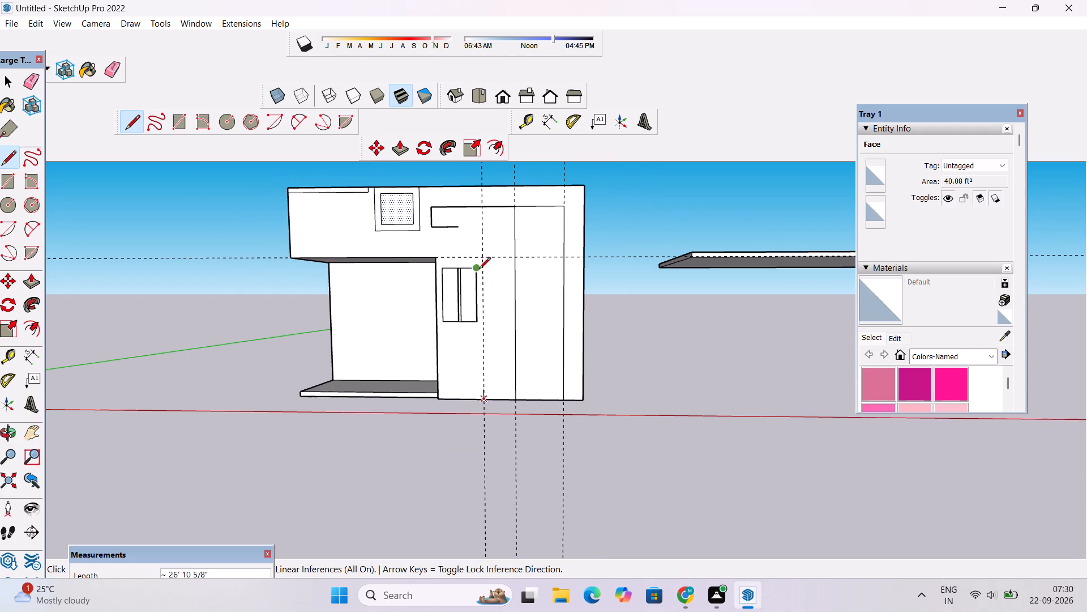
pyautogui.click(483, 207)
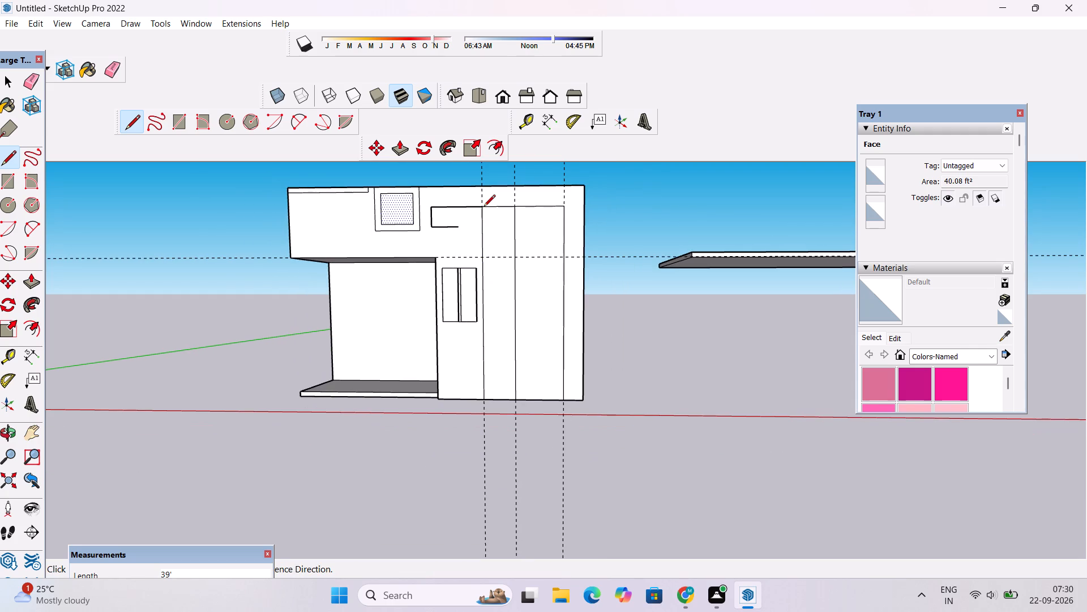
# Examine the three vertical lines and the hooked outline against the whole front, both close up and from farther away.
pyautogui.scroll(-1, 483, 207)
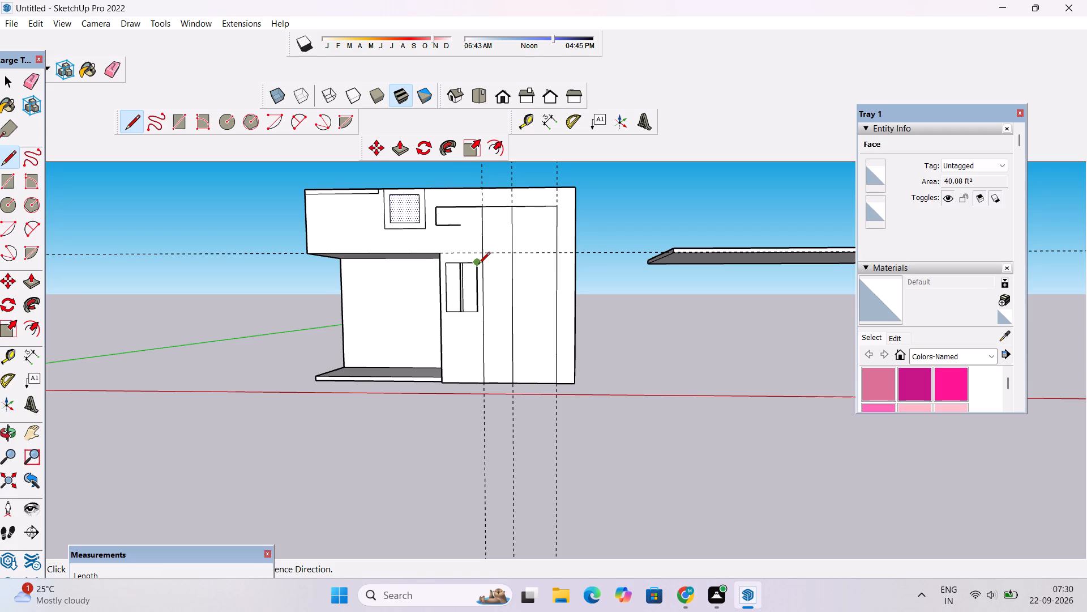
pyautogui.scroll(-3, 478, 265)
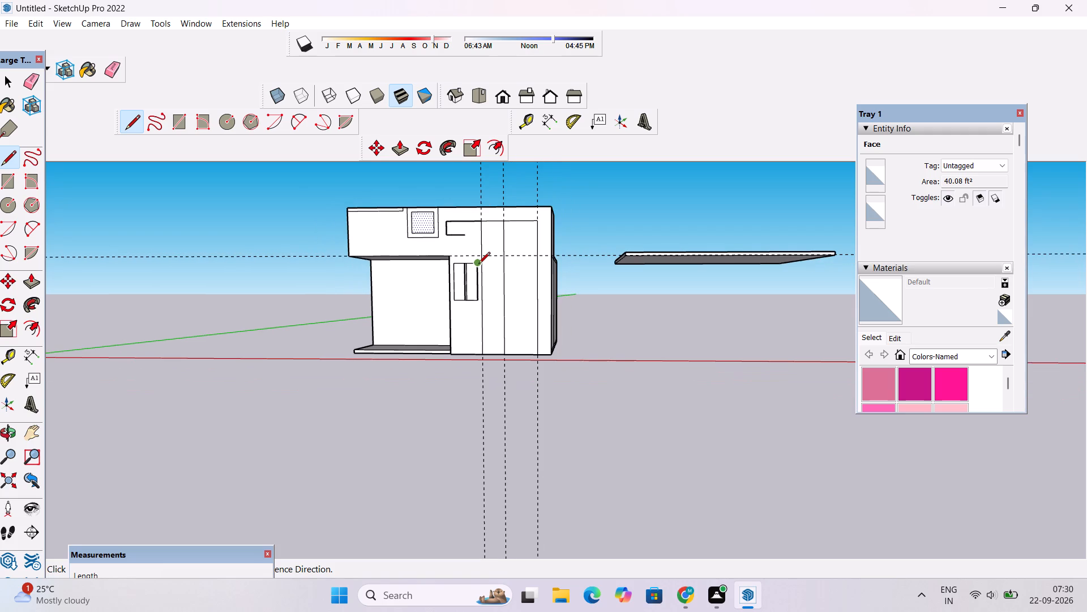
pyautogui.scroll(2, 478, 265)
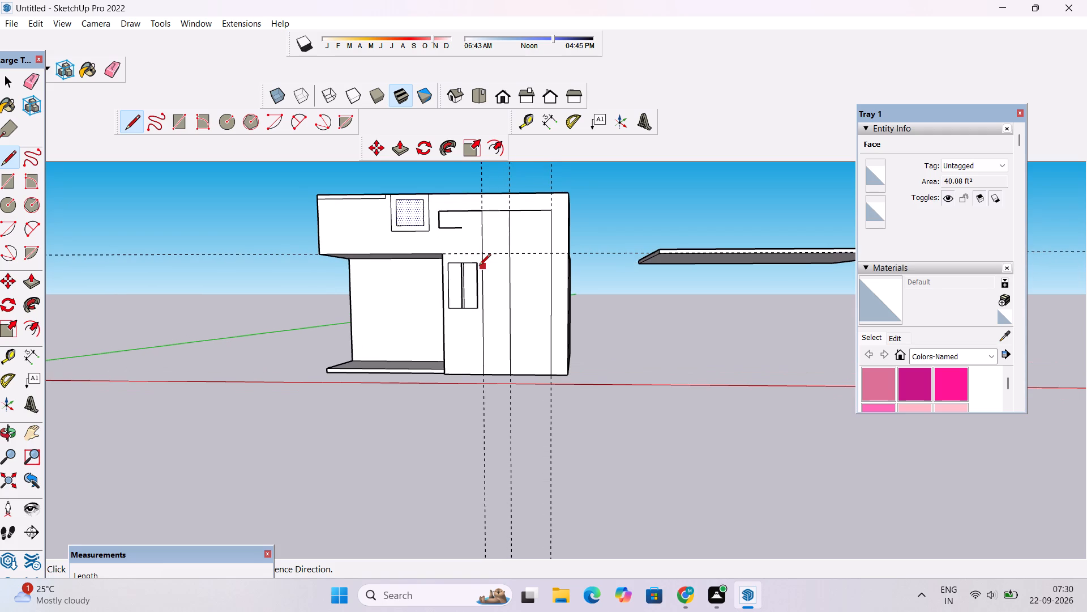
pyautogui.scroll(1, 480, 258)
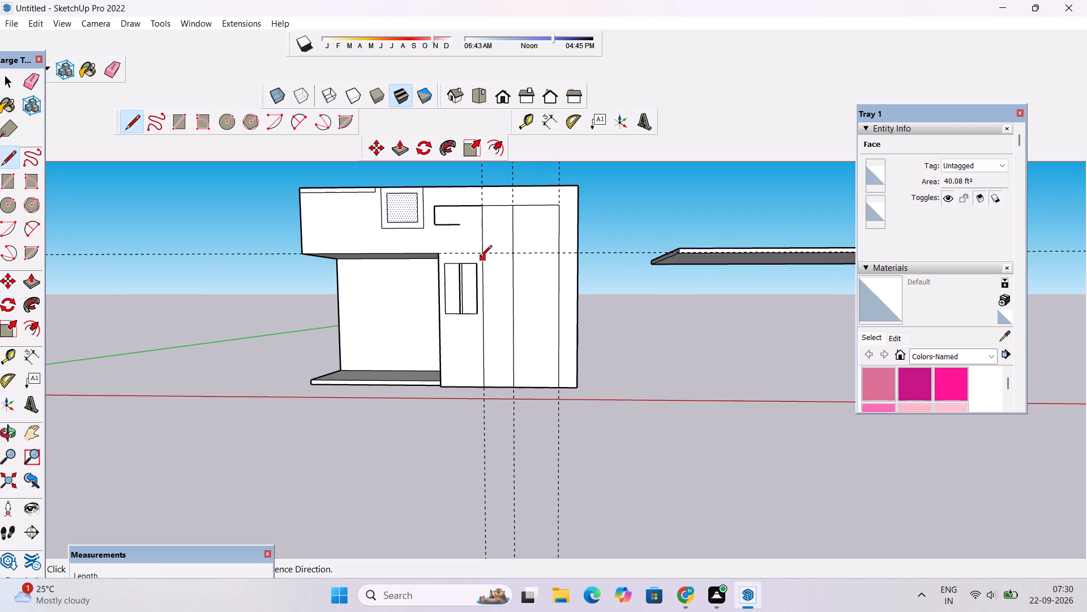
pyautogui.scroll(-5, 480, 257)
pyautogui.scroll(2, 482, 257)
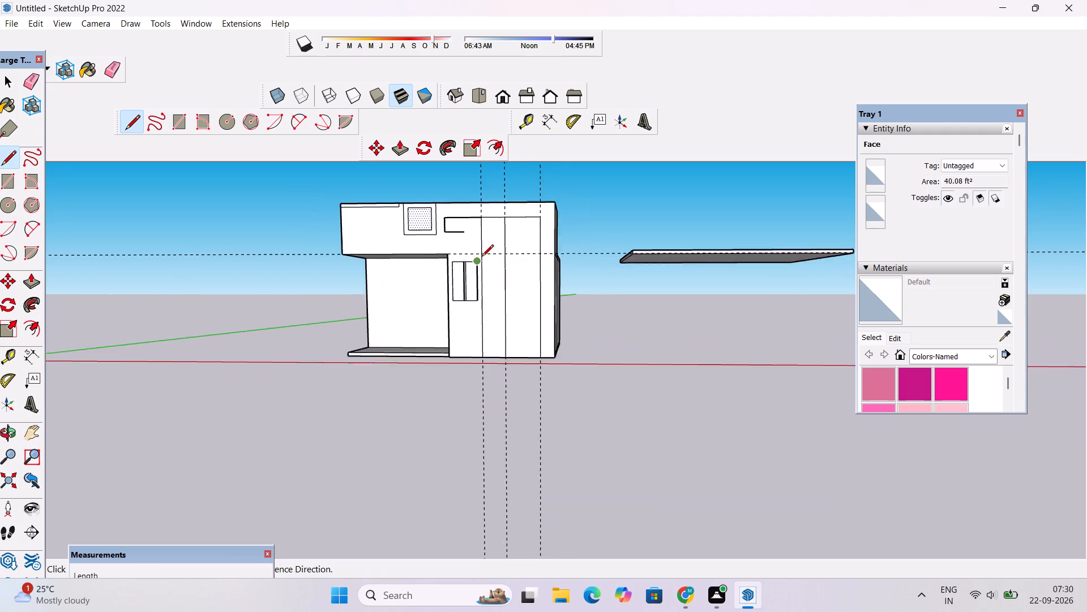
pyautogui.scroll(3, 482, 257)
pyautogui.scroll(4, 419, 174)
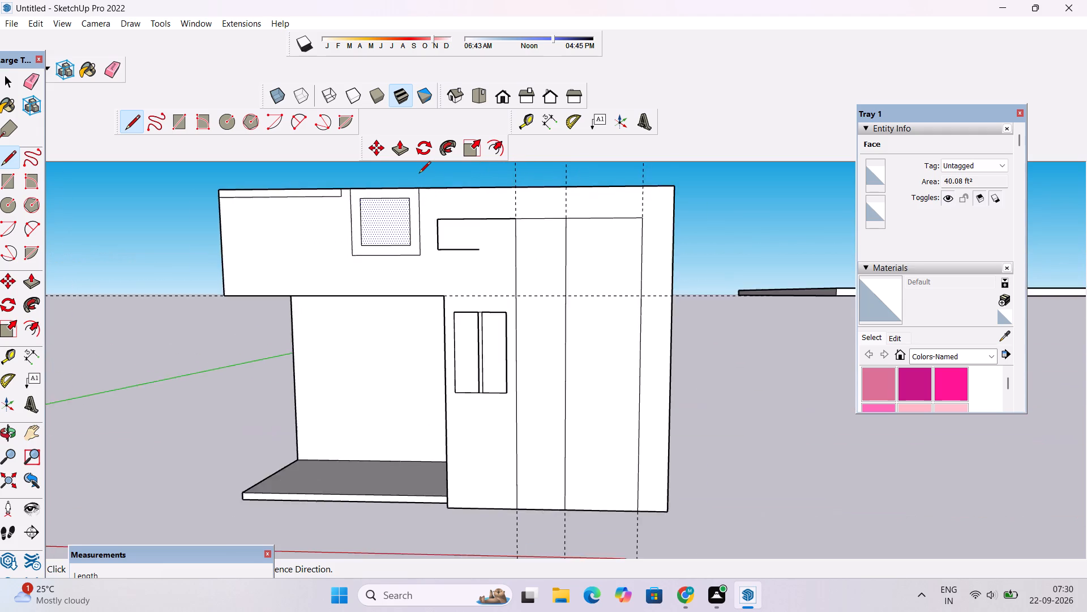
pyautogui.scroll(4, 419, 174)
pyautogui.scroll(-1, 427, 202)
pyautogui.scroll(5, 486, 295)
pyautogui.scroll(-1, 489, 287)
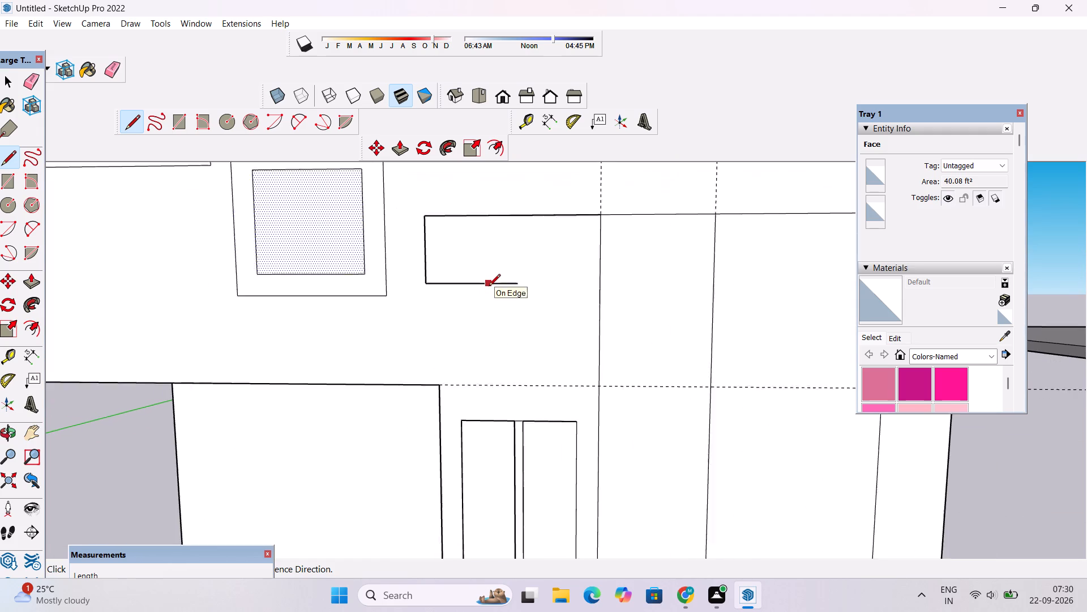
pyautogui.scroll(-7, 489, 287)
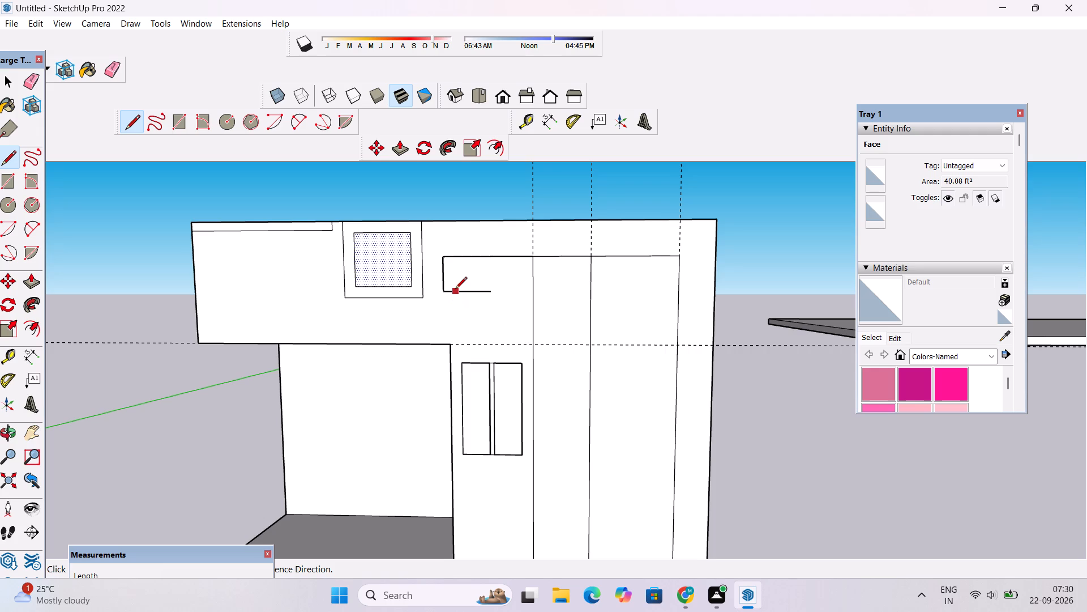
# From the hooked outline's free end, draw a line about 1'7" down, one back past the hook, and one about 9'6" up to the wall's top edge.
pyautogui.scroll(3, 472, 284)
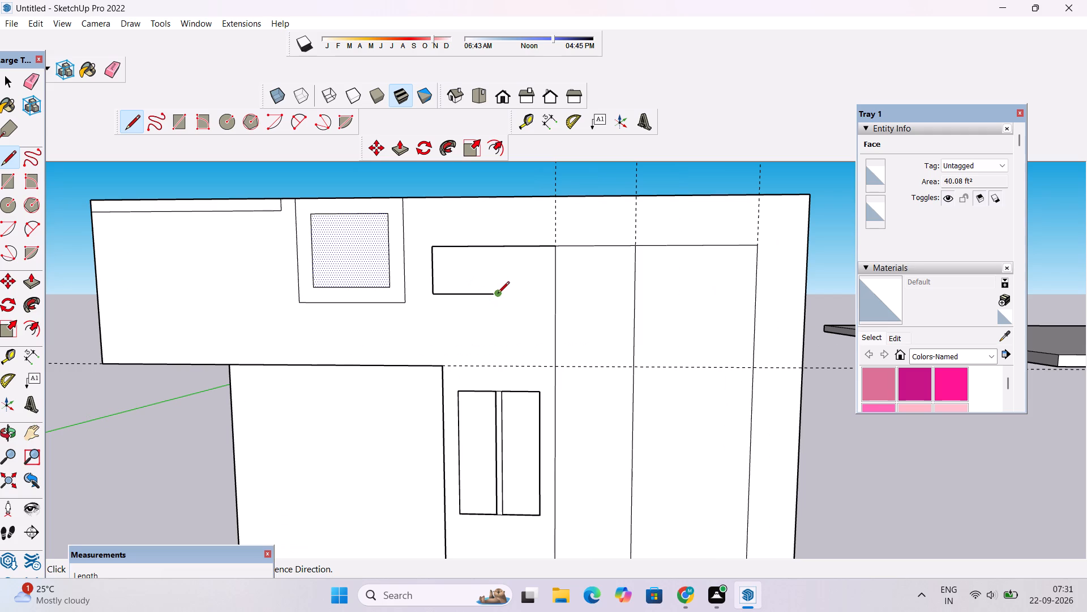
pyautogui.click(498, 294)
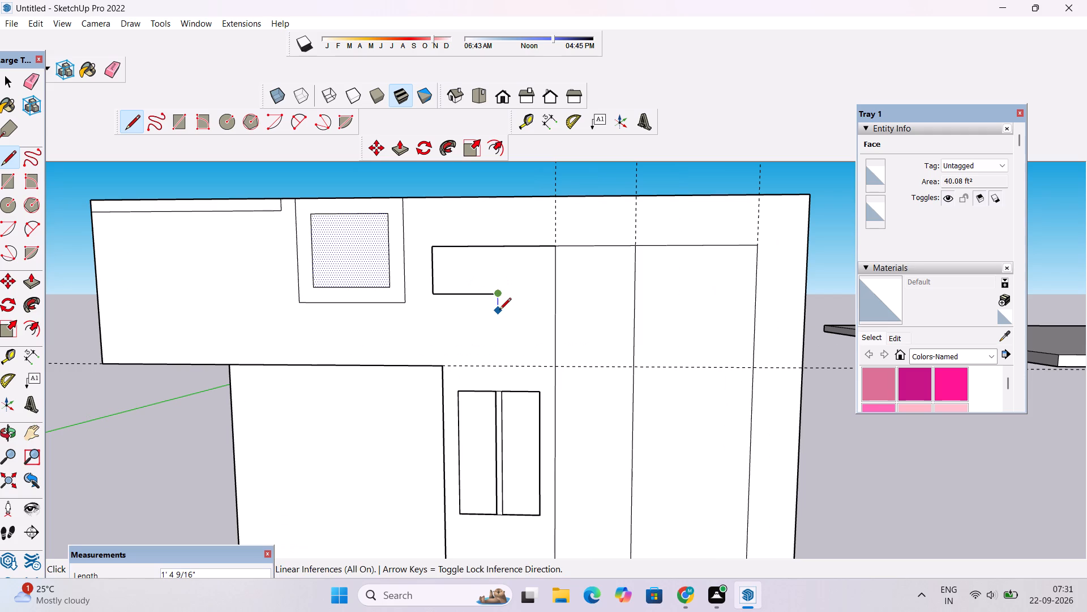
pyautogui.click(501, 313)
pyautogui.click(416, 309)
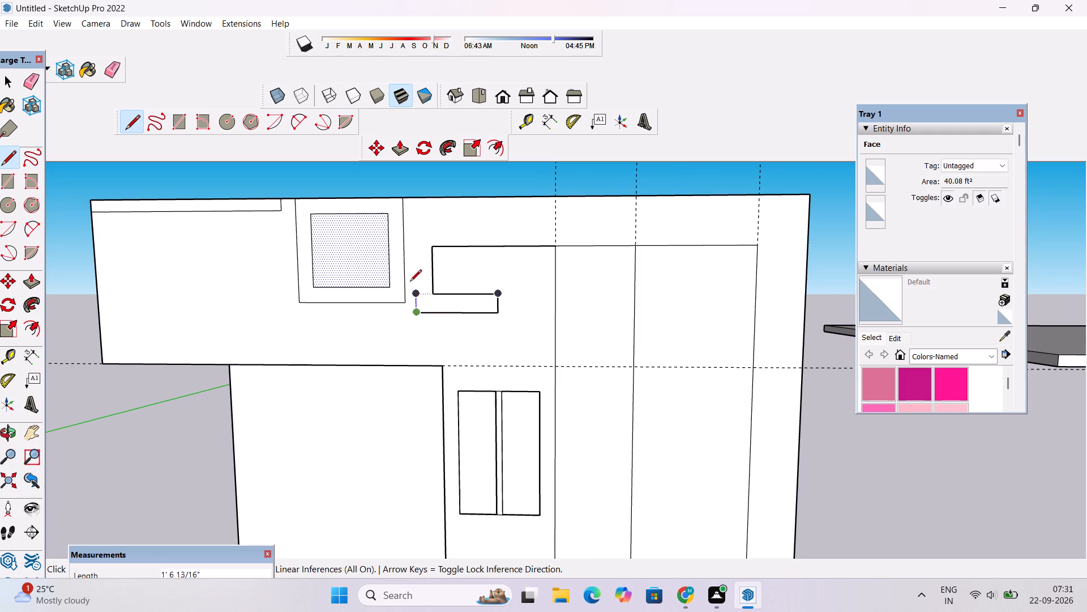
pyautogui.click(420, 200)
pyautogui.scroll(-4, 417, 198)
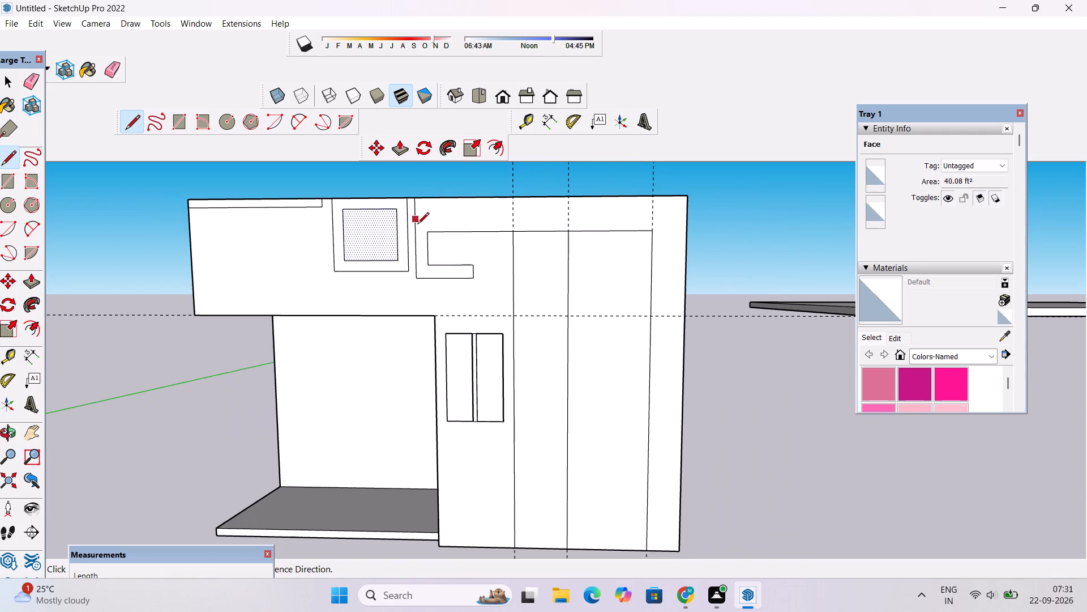
# Erase the three vertical guides crossing the full-height wall.
pyautogui.press('space')
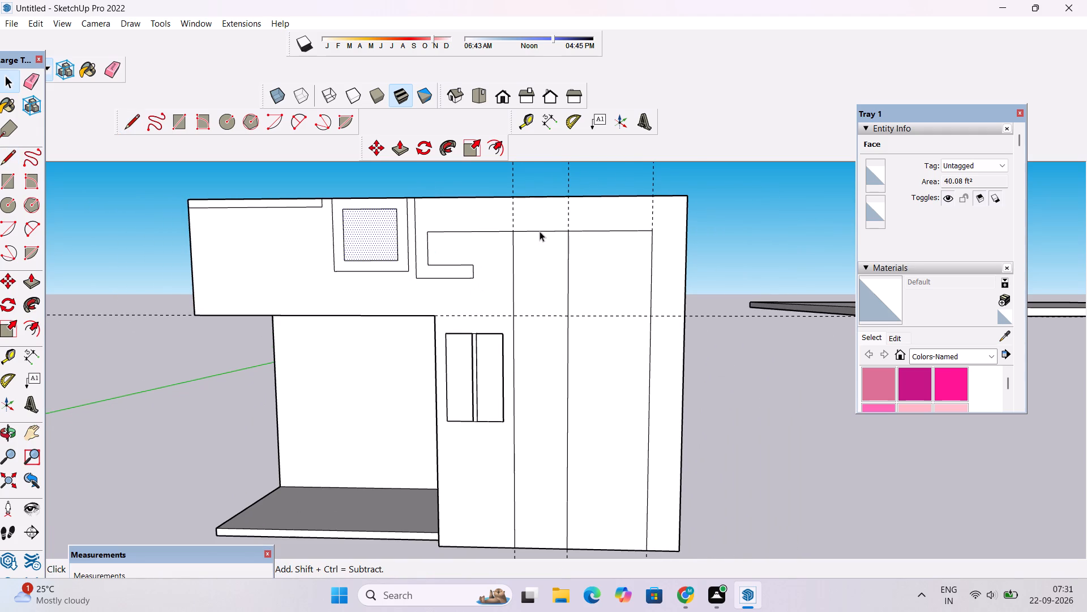
pyautogui.press('e')
pyautogui.scroll(-4, 546, 275)
pyautogui.moveTo(627, 181); pyautogui.dragTo(626, 182)
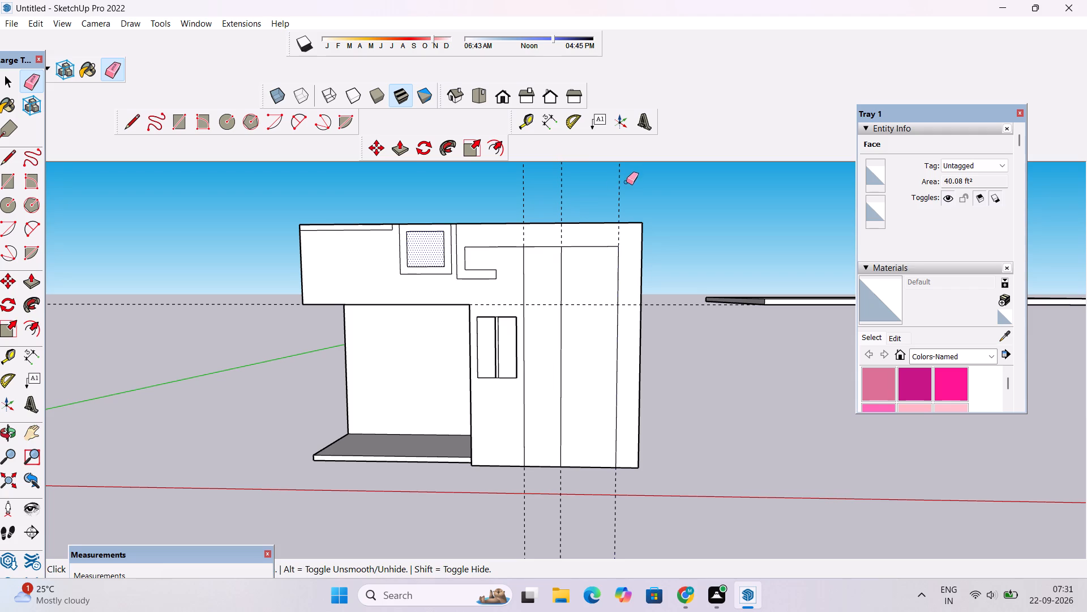
pyautogui.moveTo(626, 182); pyautogui.dragTo(513, 211)
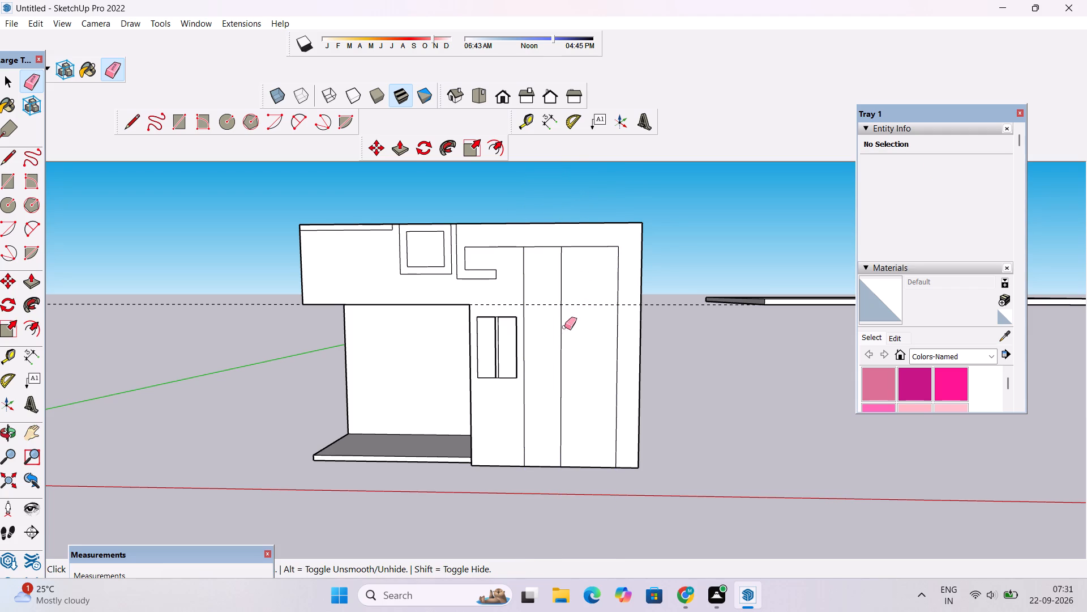
# Erase all three segments of the hooked outline's horizontal top line, keeping the vertical lines below it.
pyautogui.scroll(2, 671, 299)
pyautogui.scroll(3, 515, 254)
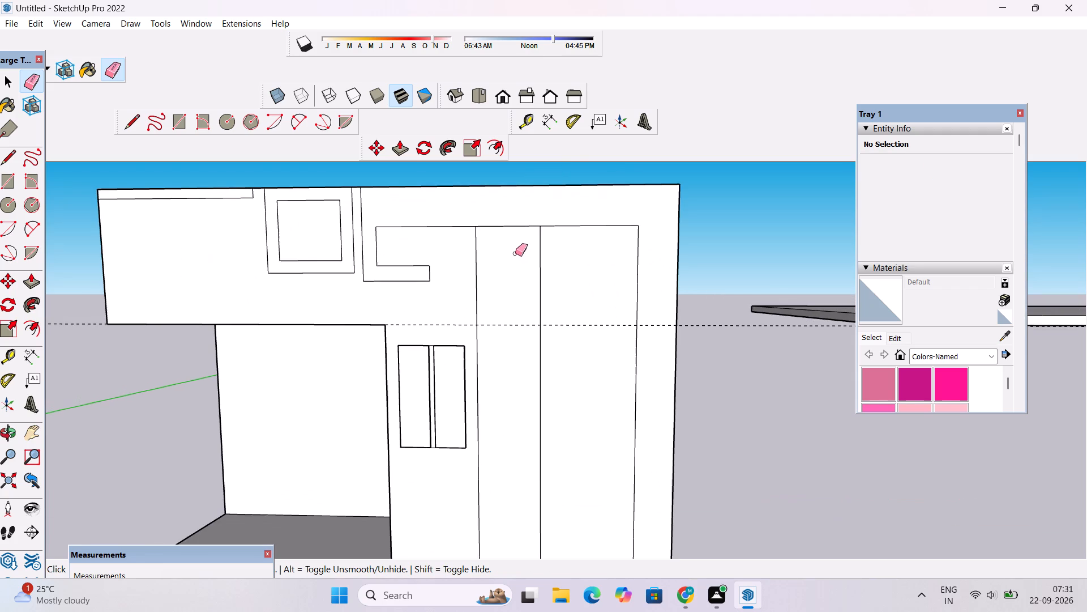
pyautogui.press('space')
pyautogui.scroll(4, 470, 257)
pyautogui.scroll(-3, 425, 239)
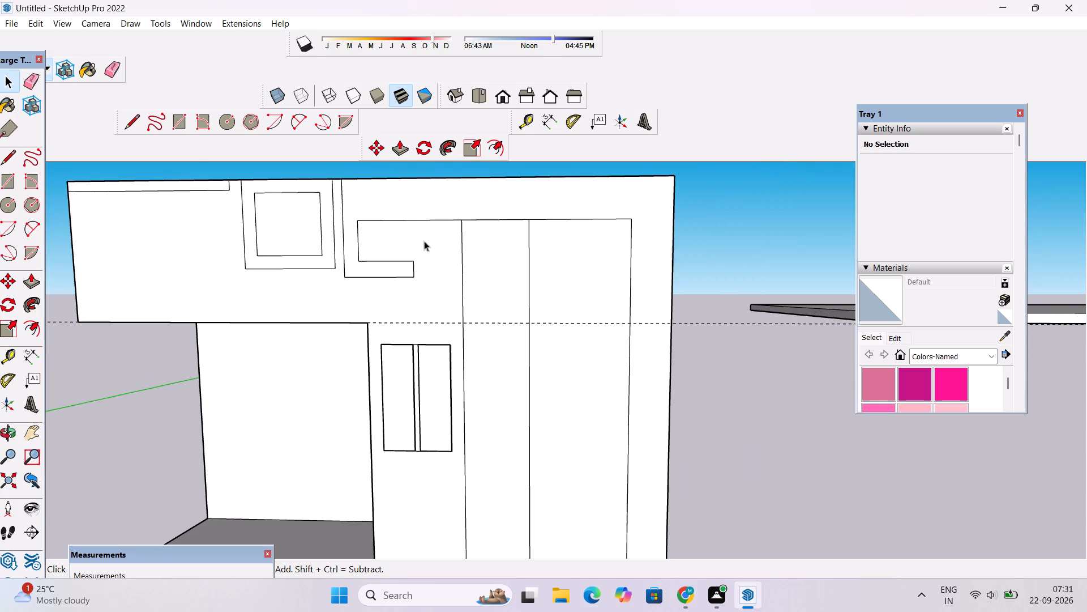
pyautogui.scroll(-1, 424, 241)
pyautogui.press('e')
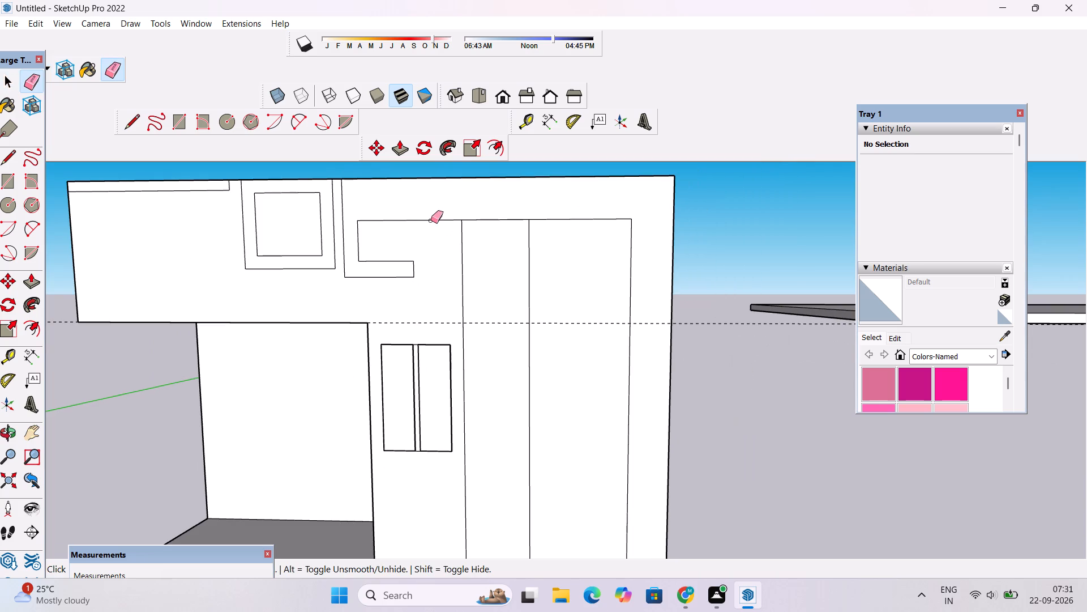
pyautogui.click(431, 218)
pyautogui.moveTo(494, 212); pyautogui.dragTo(497, 230)
pyautogui.moveTo(555, 215); pyautogui.dragTo(561, 228)
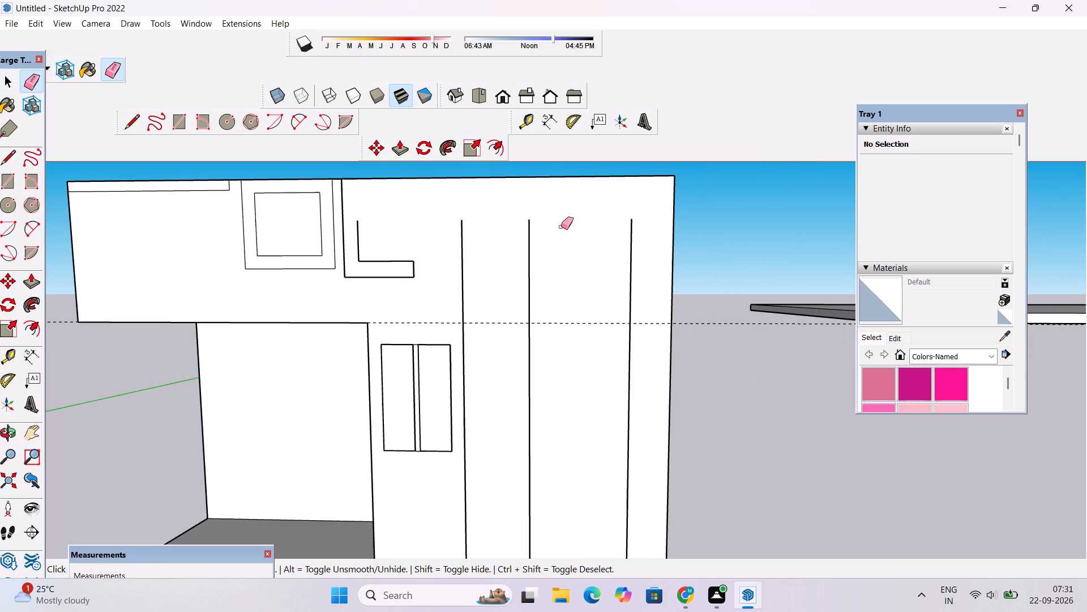
# Place a horizontal guide about 2'10" below the upper storey's top edge.
pyautogui.press('l')
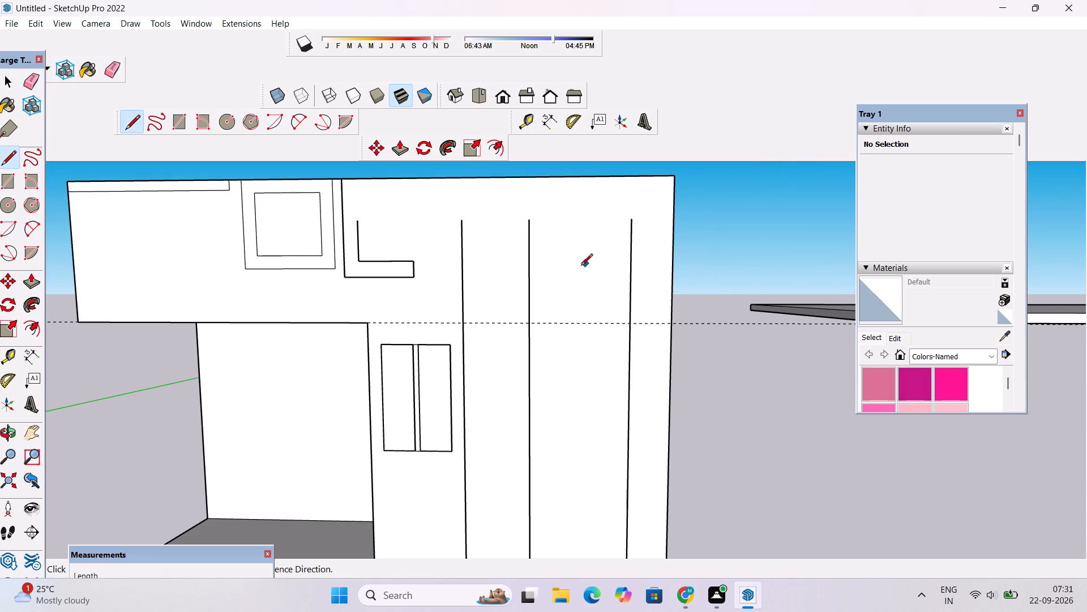
pyautogui.press('space')
pyautogui.write('t')
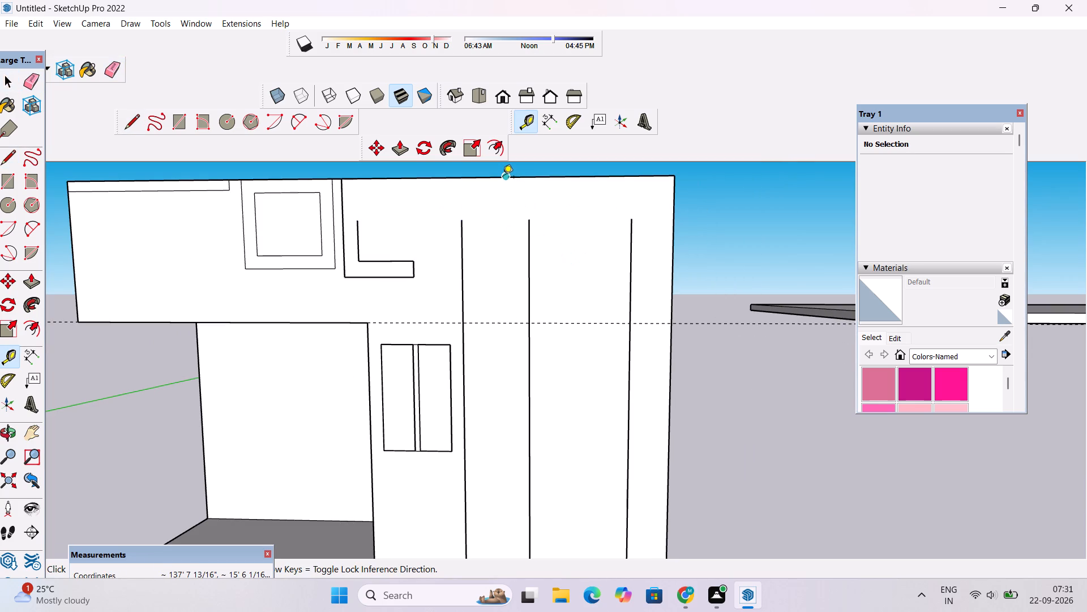
pyautogui.click(507, 177)
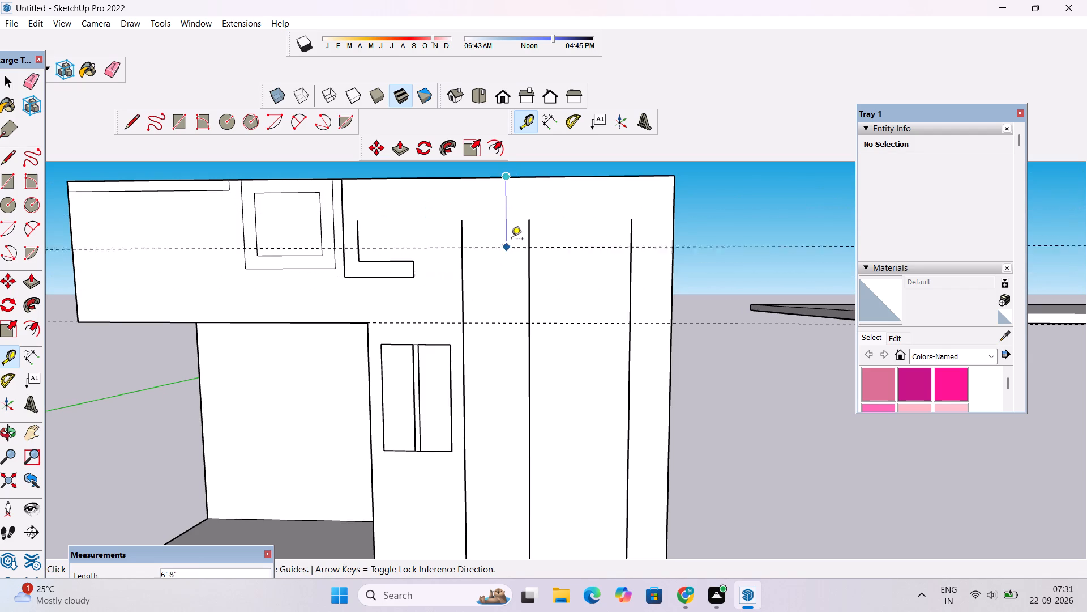
pyautogui.scroll(6, 503, 211)
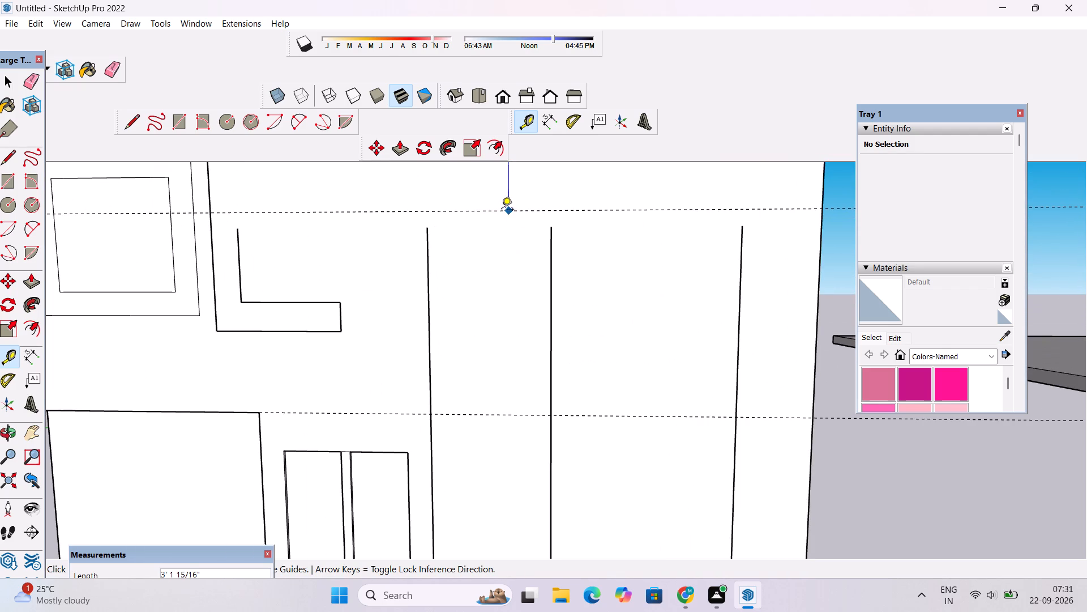
pyautogui.scroll(-4, 502, 210)
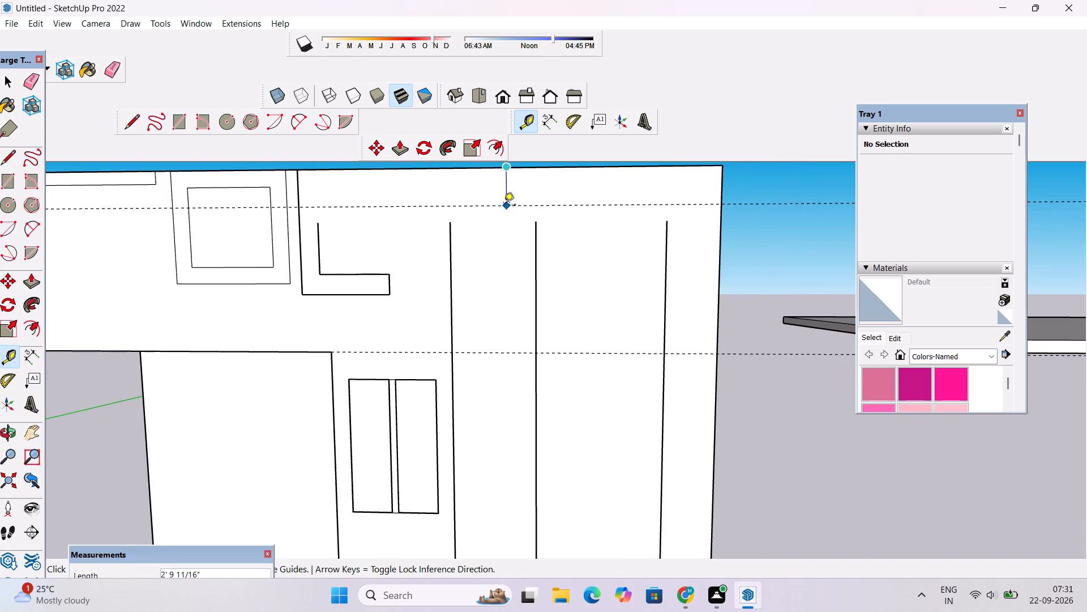
pyautogui.click(504, 206)
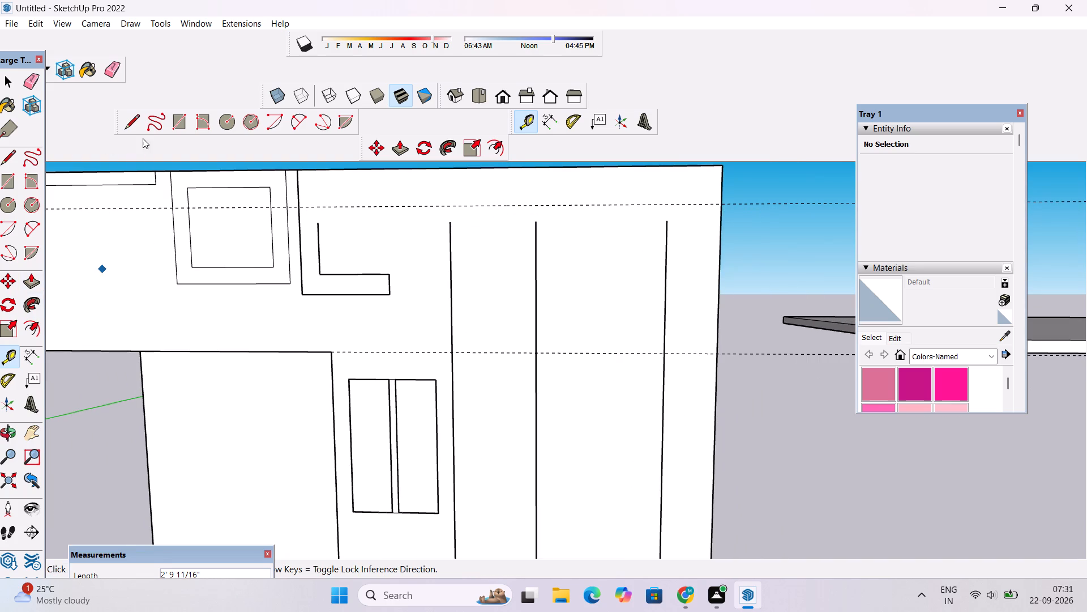
# Extend the middle vertical line upward to the new horizontal guide.
pyautogui.click(128, 122)
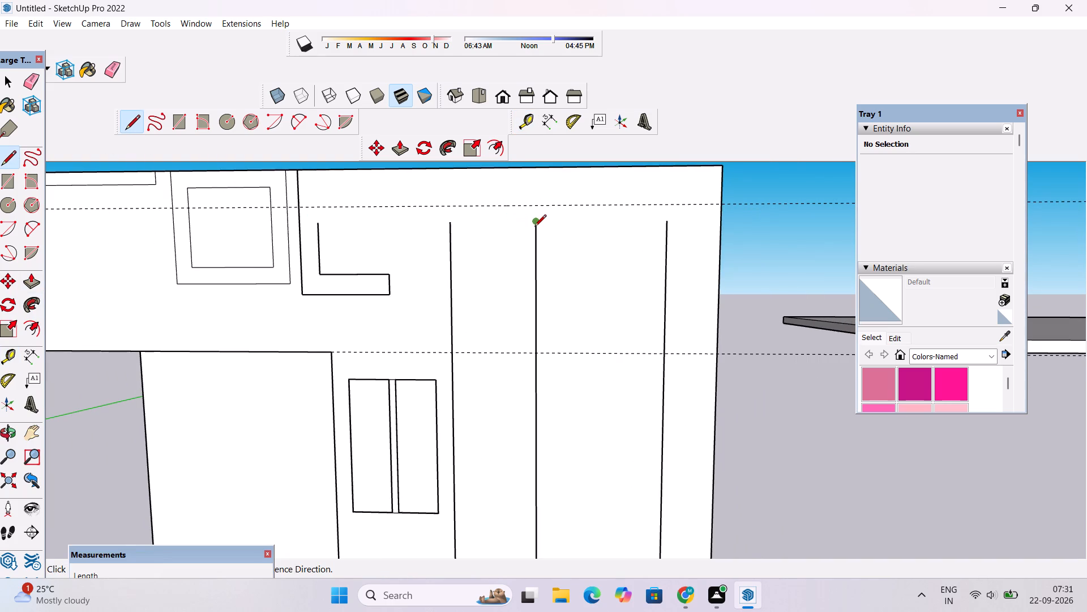
pyautogui.click(534, 227)
pyautogui.click(536, 207)
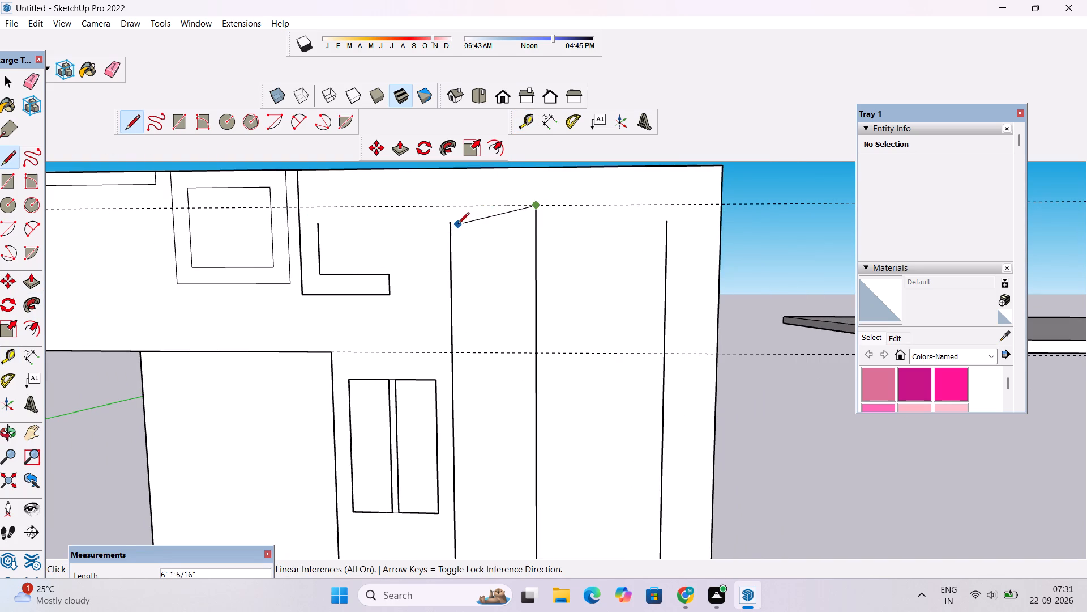
pyautogui.press('space')
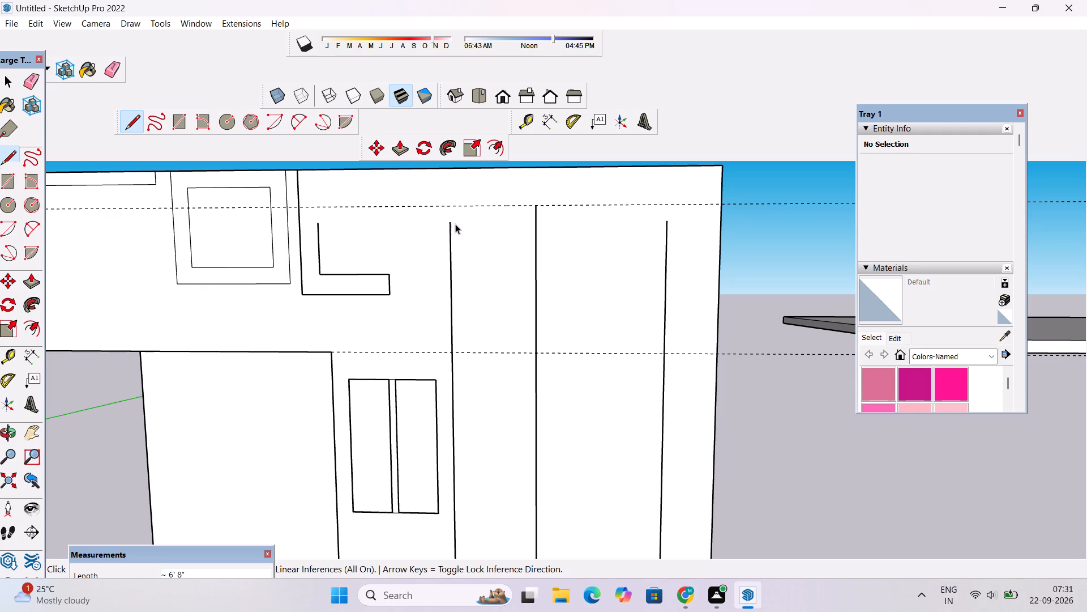
# Extend the two outer vertical lines on the full-height wall upward to the horizontal guide.
pyautogui.write('l')
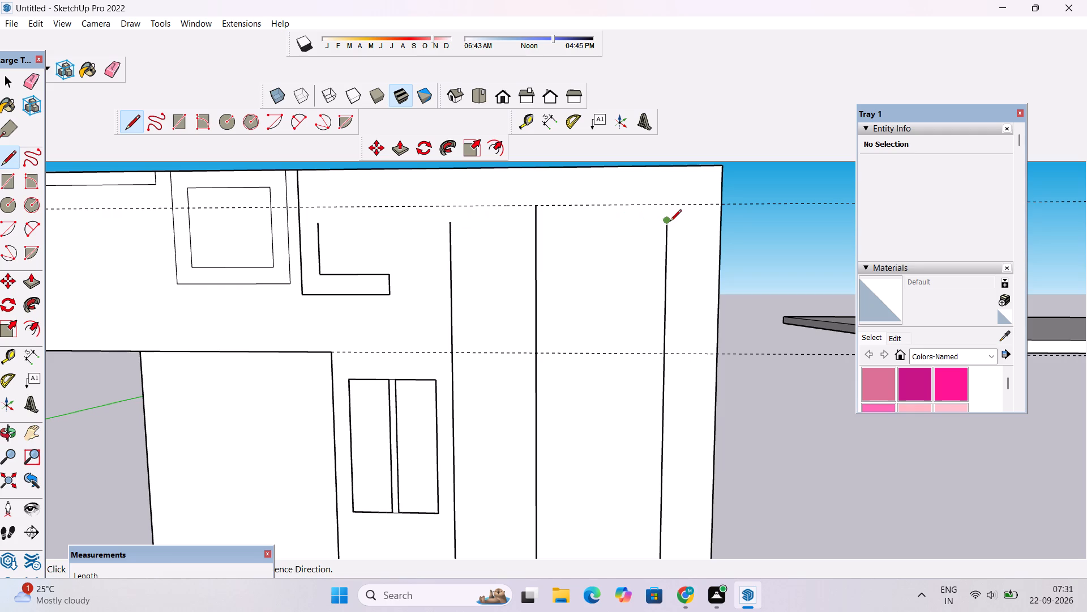
pyautogui.click(666, 222)
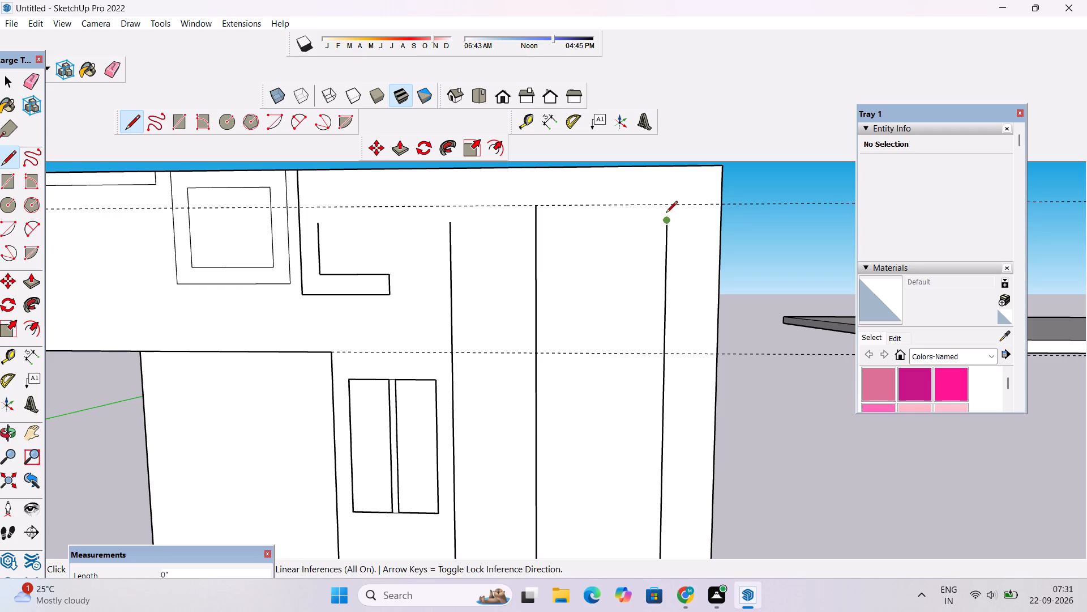
pyautogui.click(665, 207)
pyautogui.press('space')
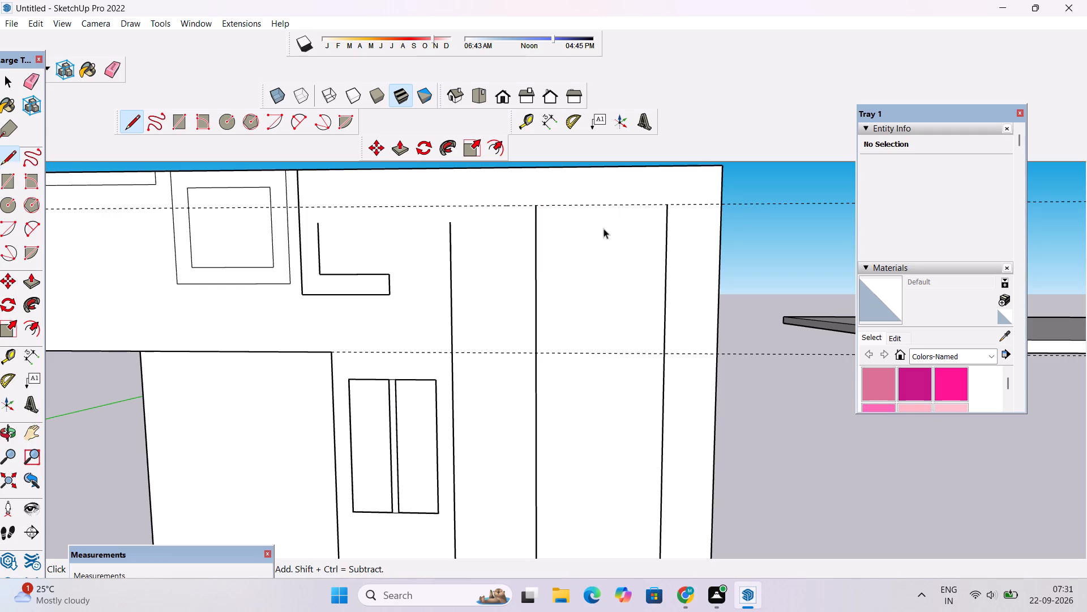
pyautogui.press('l')
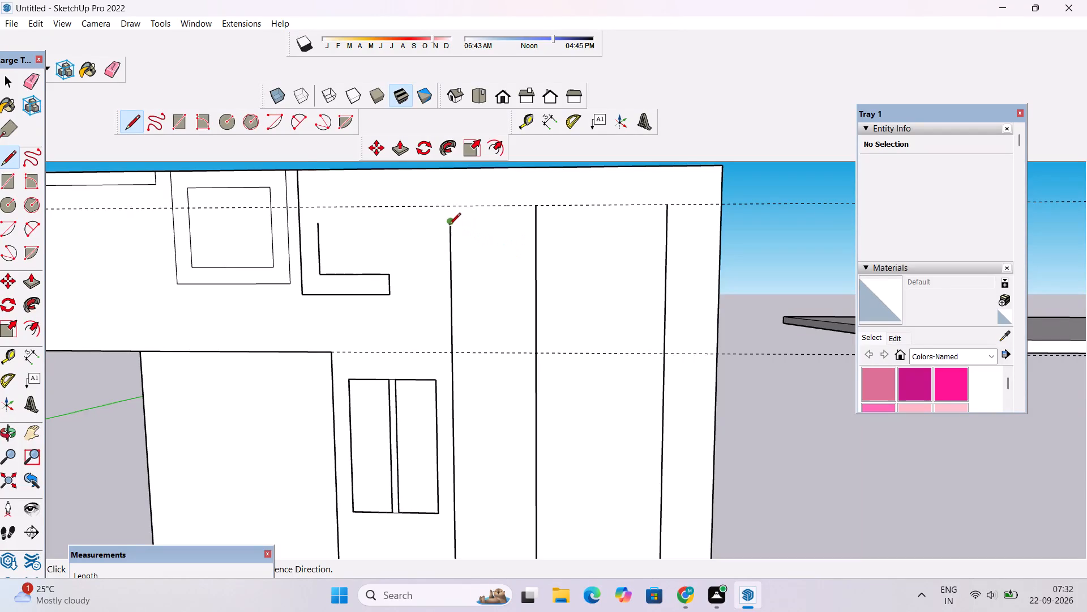
pyautogui.click(448, 225)
pyautogui.click(447, 206)
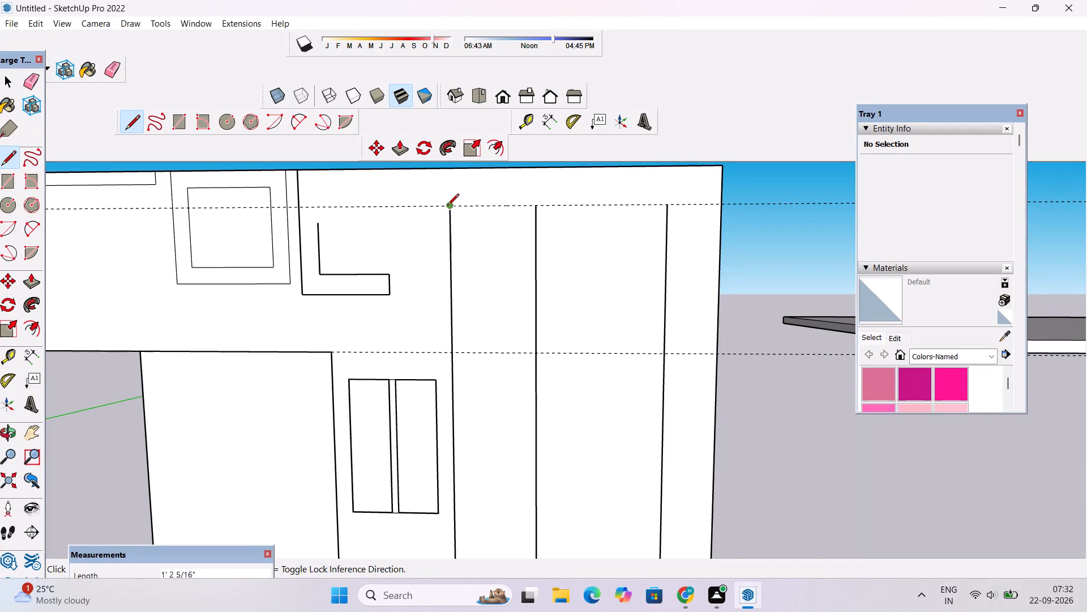
pyautogui.press('space')
# Draw a horizontal line about 26'8" long along the guide from the outermost vertical line, and close it down to the hook's inner vertical line.
pyautogui.scroll(-6, 367, 237)
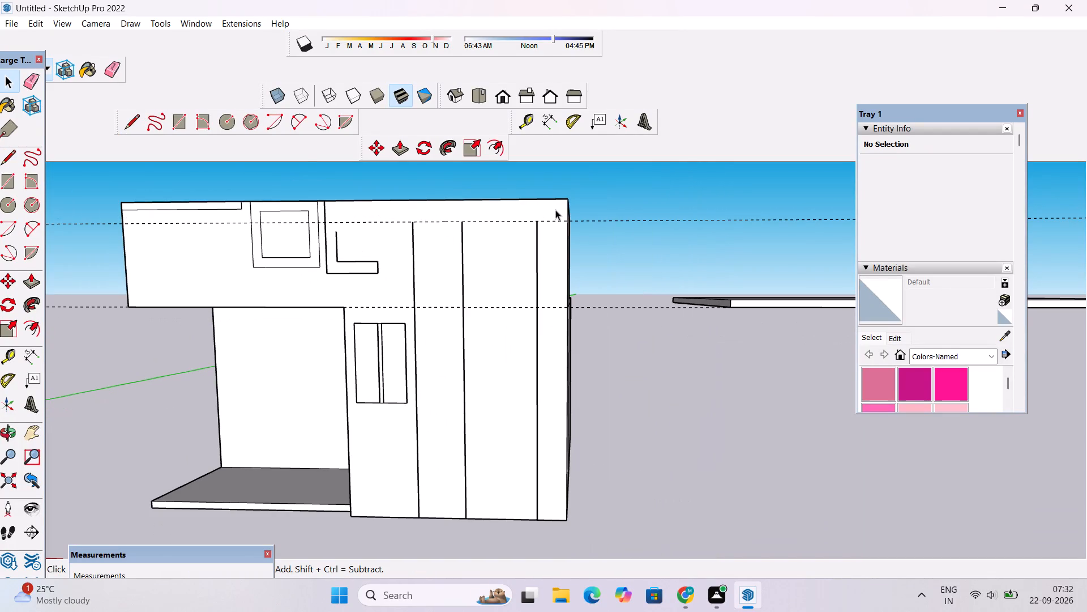
pyautogui.scroll(1, 537, 190)
pyautogui.press('l')
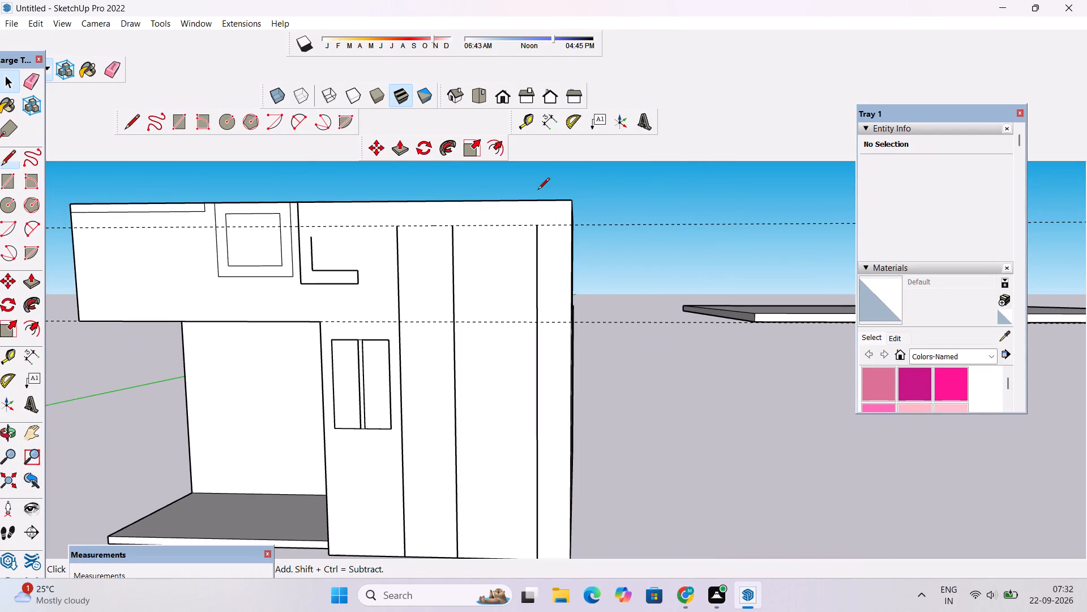
pyautogui.click(537, 224)
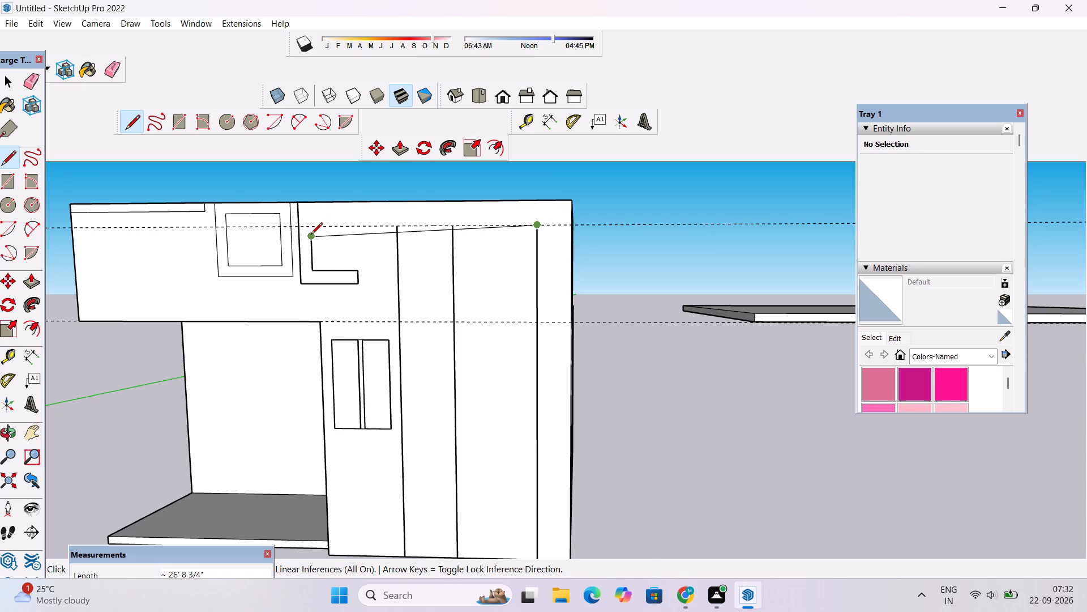
pyautogui.scroll(7, 311, 236)
pyautogui.click(310, 221)
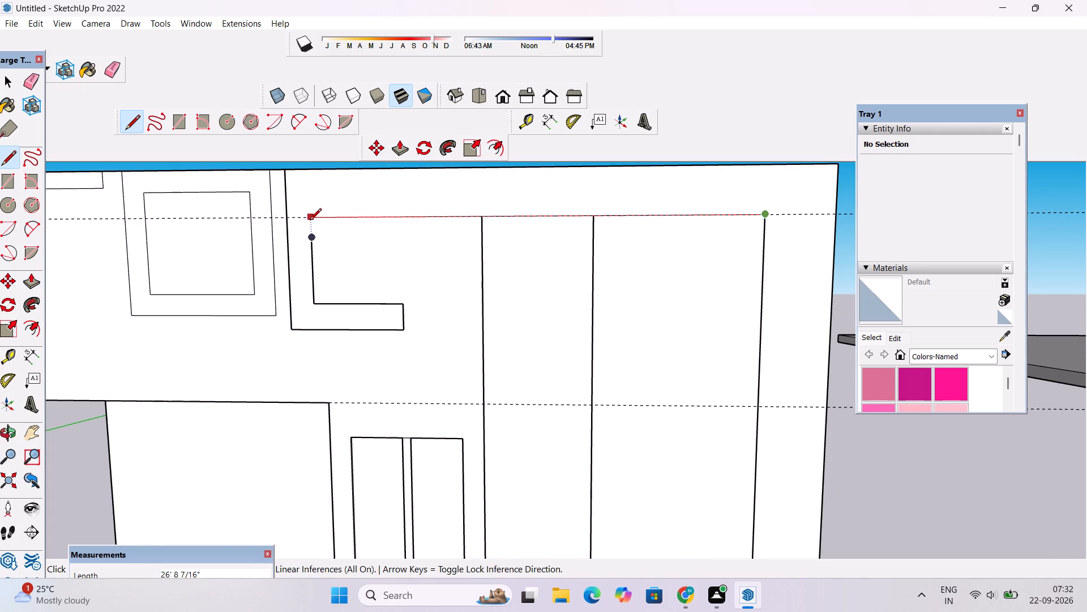
pyautogui.click(310, 240)
pyautogui.scroll(-4, 273, 254)
pyautogui.press('space')
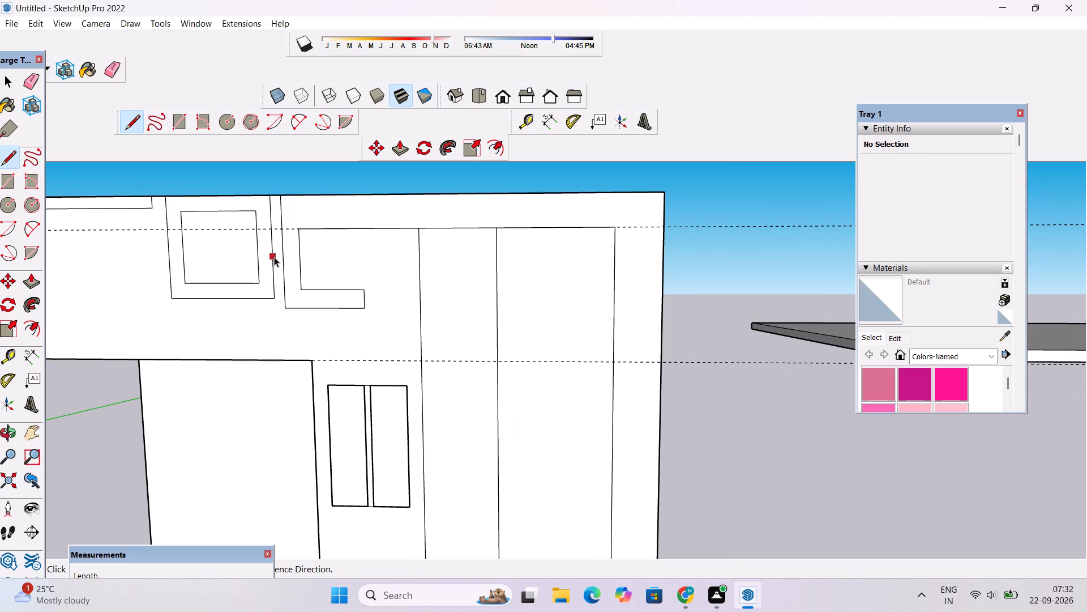
# Erase the horizontal guide running along the hooked frame's new inner top line.
pyautogui.press('e')
pyautogui.scroll(-1, 319, 248)
pyautogui.moveTo(682, 201); pyautogui.dragTo(687, 245)
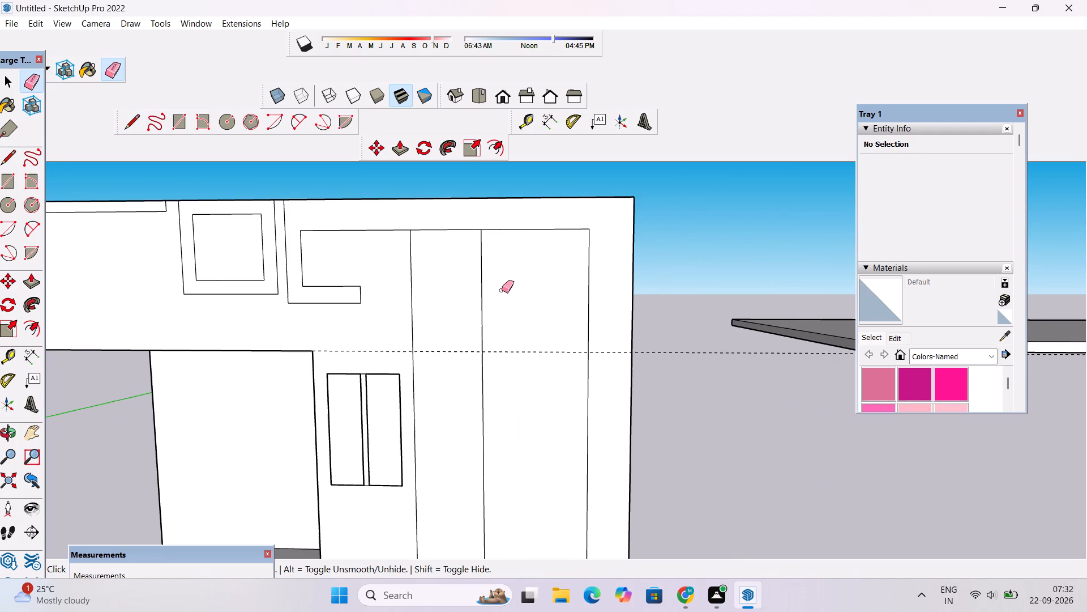
# Push/Pull the closed hooked frame face 1' forward from the wall.
pyautogui.scroll(-4, 570, 326)
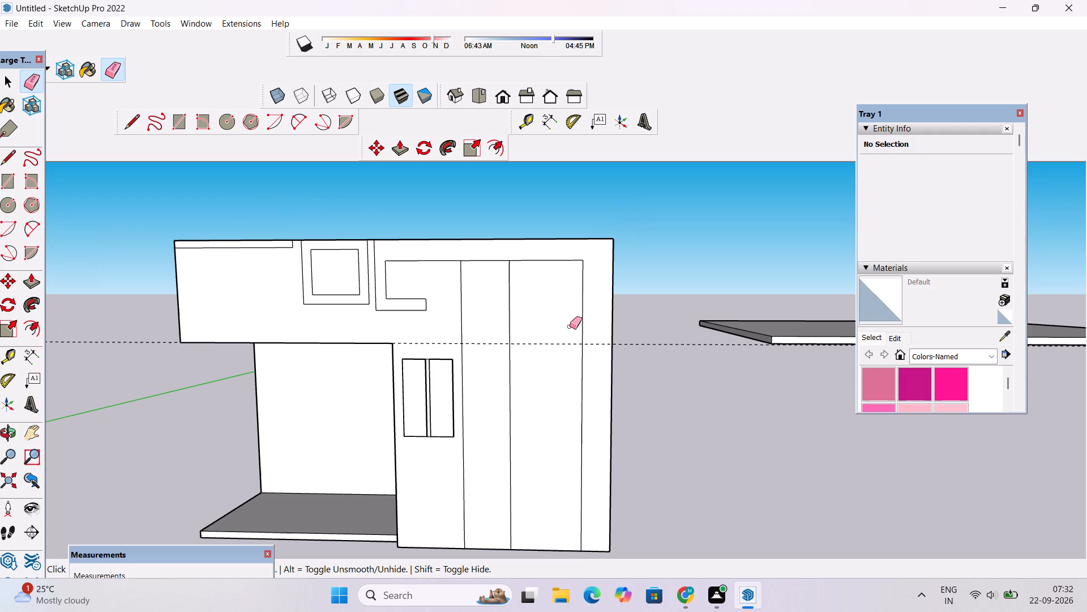
pyautogui.press('o')
pyautogui.scroll(-1, 570, 326)
pyautogui.keyDown('shift'); pyautogui.moveTo(504, 358); pyautogui.dragTo(636, 310); pyautogui.keyUp('shift')
pyautogui.scroll(2, 624, 313)
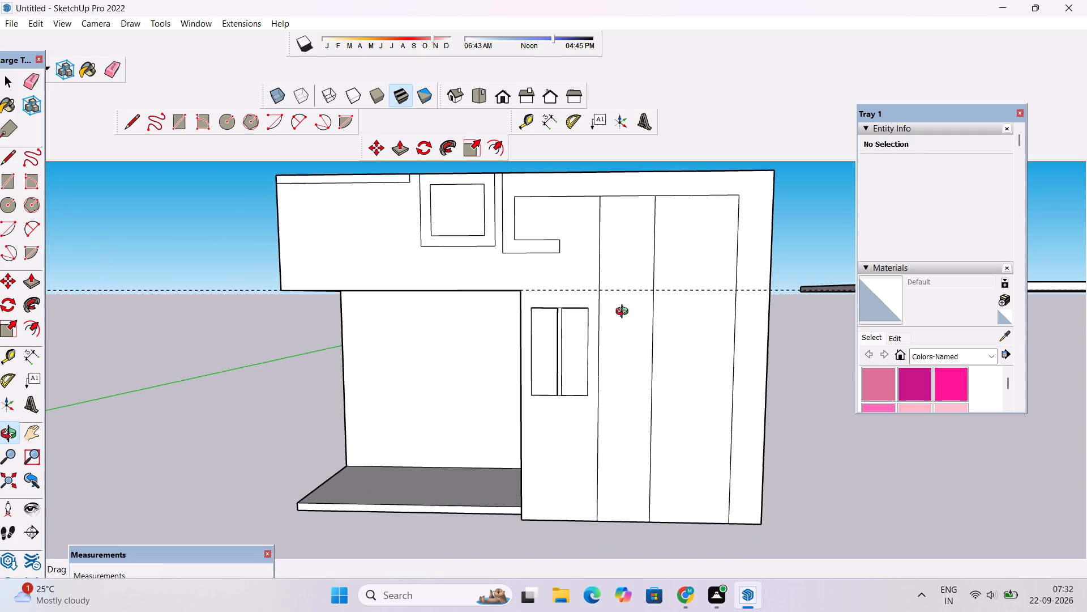
pyautogui.keyDown('shift'); pyautogui.moveTo(623, 309); pyautogui.dragTo(552, 403); pyautogui.keyUp('shift')
pyautogui.scroll(1, 525, 311)
pyautogui.keyDown('shift'); pyautogui.moveTo(525, 311); pyautogui.dragTo(527, 318); pyautogui.keyUp('shift')
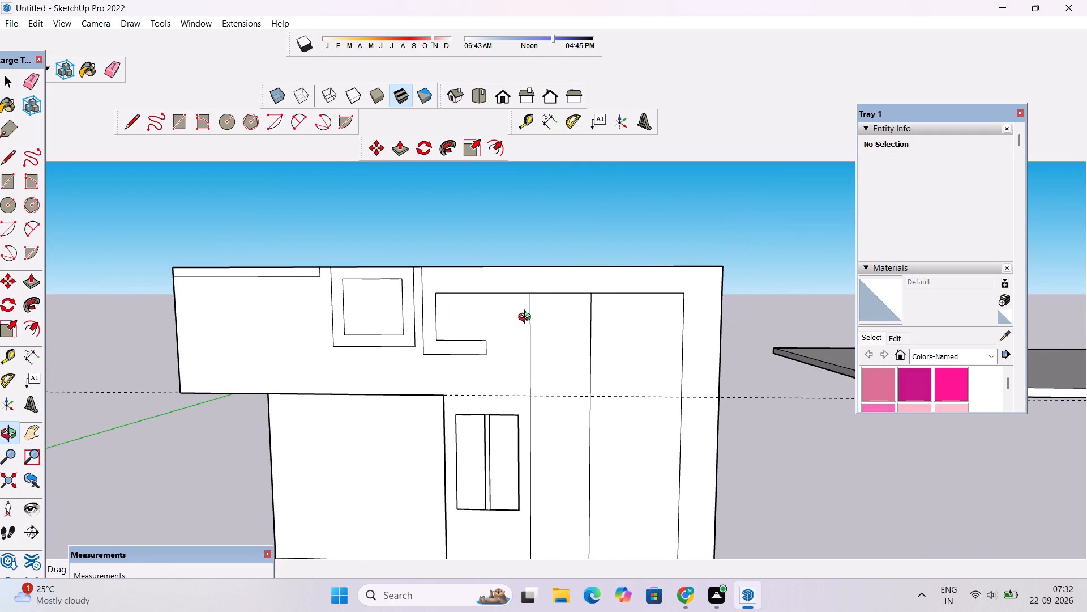
pyautogui.scroll(3, 524, 317)
pyautogui.keyDown('shift'); pyautogui.moveTo(524, 314); pyautogui.dragTo(465, 322); pyautogui.keyUp('shift')
pyautogui.scroll(-4, 465, 322)
pyautogui.keyDown('shift'); pyautogui.moveTo(533, 399); pyautogui.dragTo(531, 372); pyautogui.keyUp('shift')
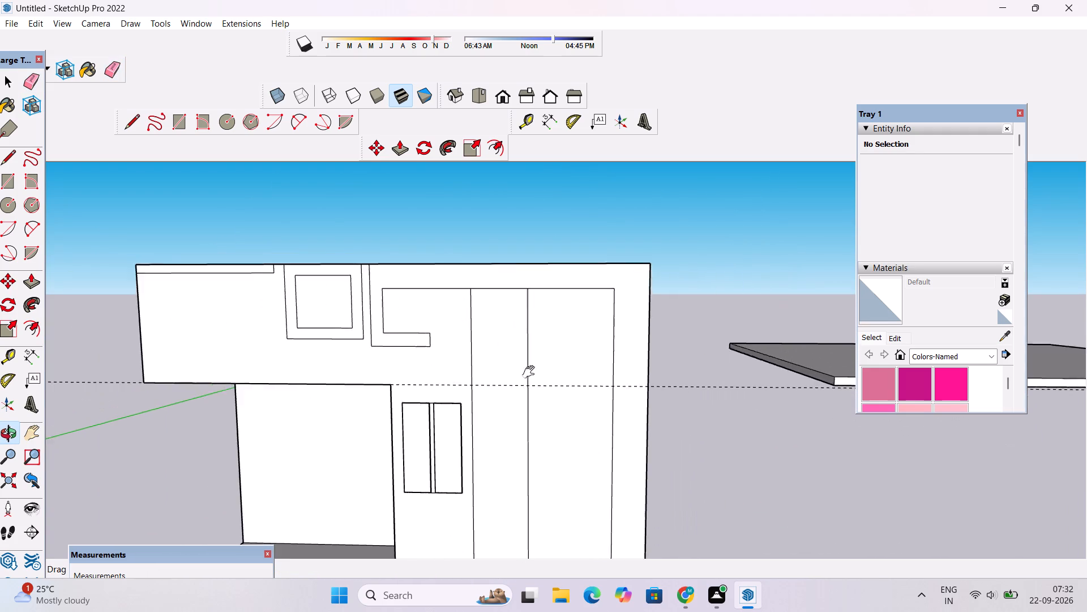
pyautogui.keyDown('shift'); pyautogui.moveTo(531, 372); pyautogui.dragTo(515, 335); pyautogui.keyUp('shift')
pyautogui.moveTo(551, 380); pyautogui.dragTo(547, 295)
pyautogui.scroll(-6, 545, 290)
pyautogui.moveTo(551, 331); pyautogui.dragTo(576, 373)
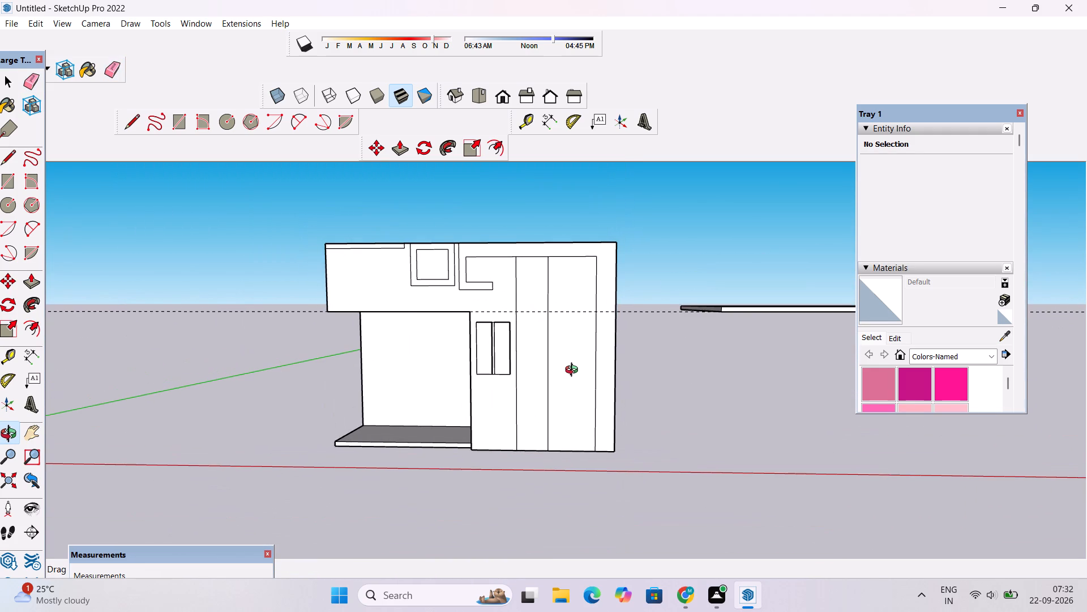
pyautogui.press('p')
pyautogui.click(604, 376)
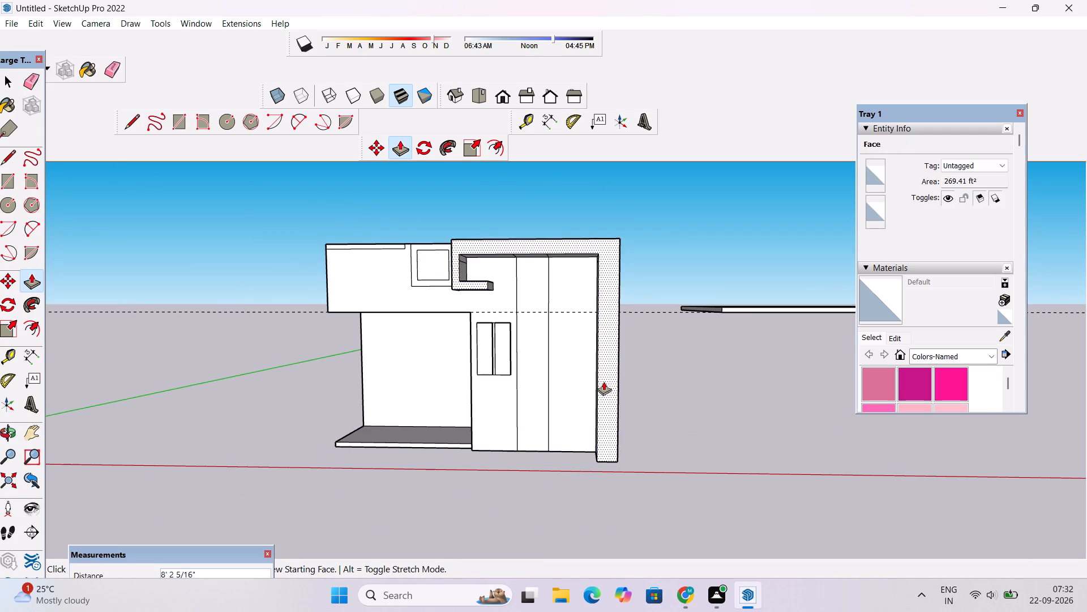
pyautogui.scroll(5, 602, 381)
pyautogui.scroll(-1, 602, 381)
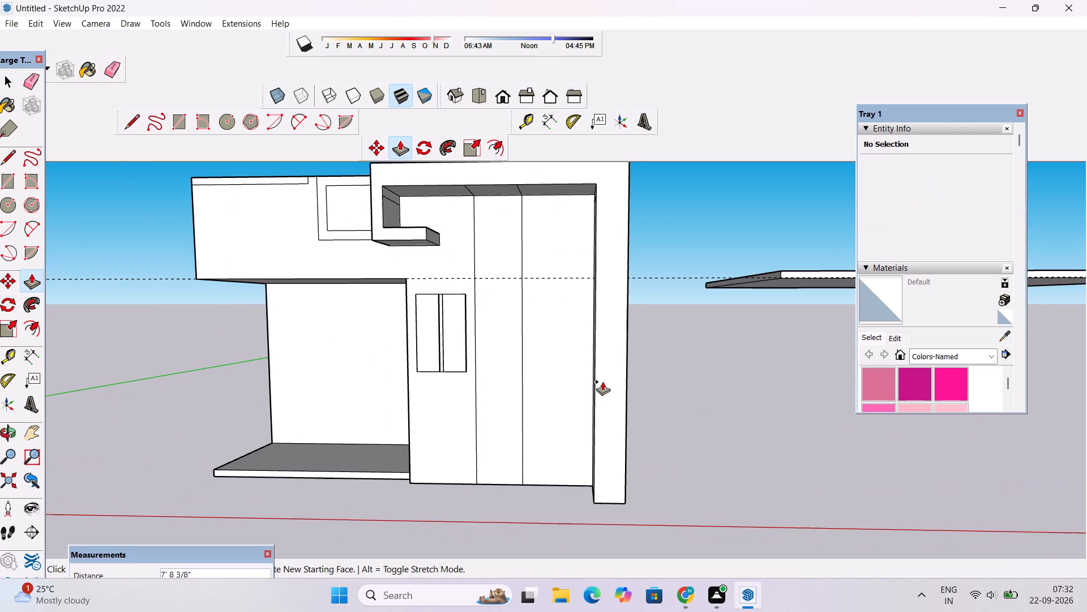
pyautogui.press('o')
pyautogui.moveTo(602, 381); pyautogui.dragTo(702, 404)
pyautogui.moveTo(642, 409); pyautogui.dragTo(645, 423)
pyautogui.keyDown('shift'); pyautogui.moveTo(630, 401); pyautogui.dragTo(639, 413); pyautogui.keyUp('shift')
pyautogui.moveTo(643, 418); pyautogui.dragTo(670, 413)
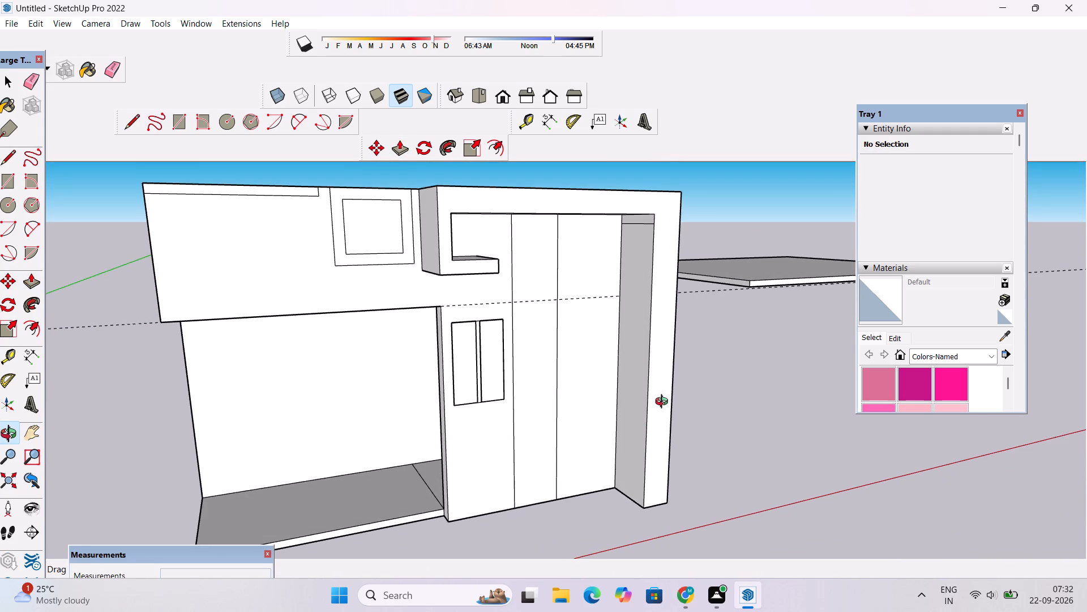
pyautogui.press('p')
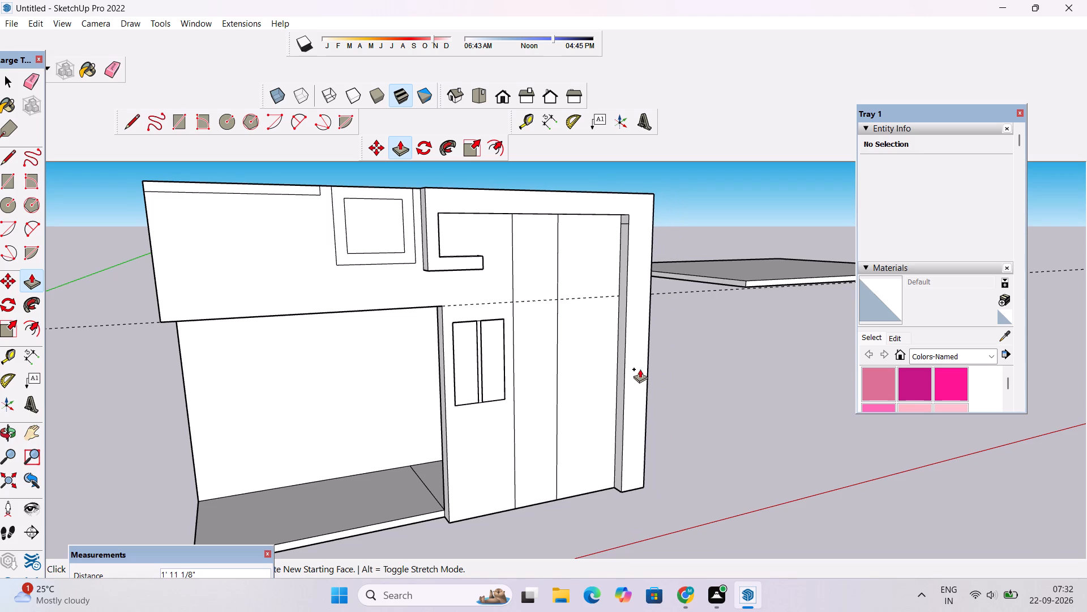
pyautogui.press('1')
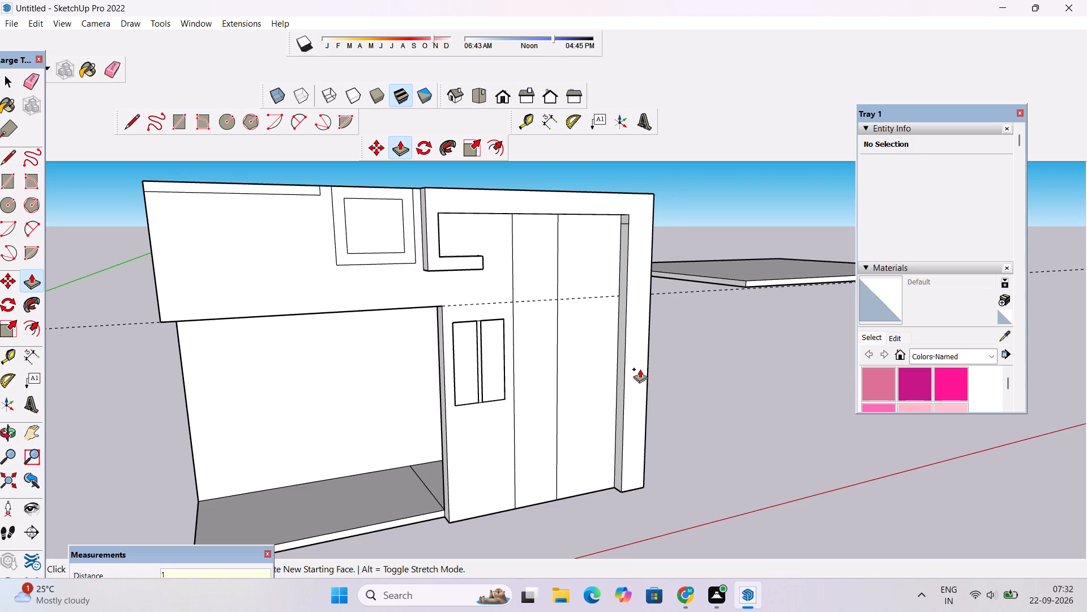
pyautogui.press("'")
pyautogui.press('Return')
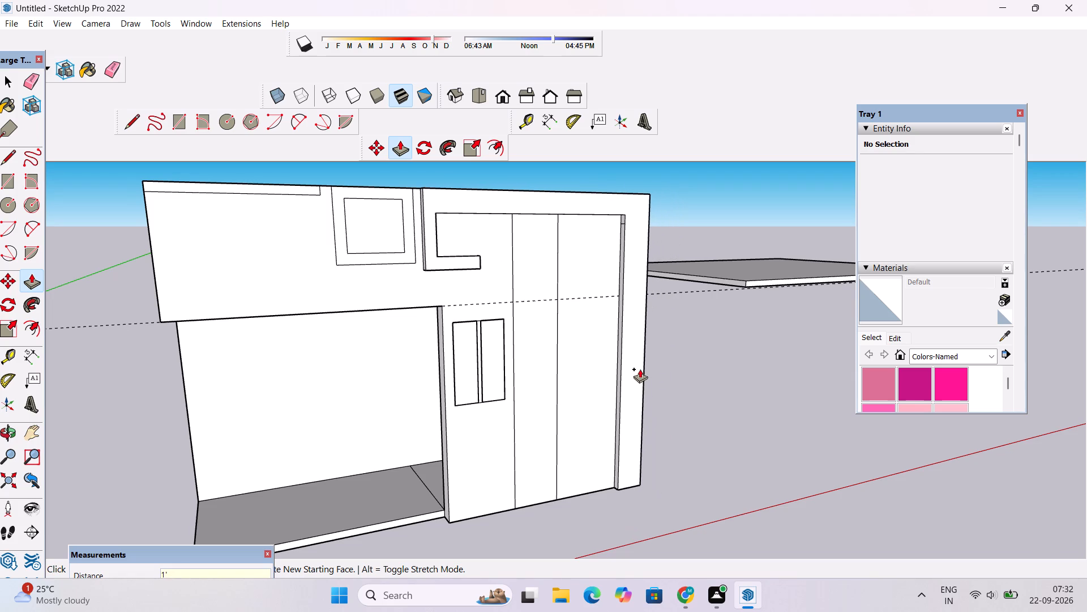
# Examine the raised hooked frame from several angles, closing in on its inner top edge above the hook.
pyautogui.press('o')
pyautogui.moveTo(658, 424); pyautogui.dragTo(330, 430)
pyautogui.scroll(2, 520, 354)
pyautogui.moveTo(604, 368); pyautogui.dragTo(521, 393)
pyautogui.moveTo(498, 401); pyautogui.dragTo(707, 452)
pyautogui.scroll(-5, 649, 437)
pyautogui.moveTo(533, 431); pyautogui.dragTo(679, 292)
pyautogui.scroll(3, 688, 283)
pyautogui.keyDown('shift'); pyautogui.moveTo(683, 292); pyautogui.dragTo(632, 334); pyautogui.keyUp('shift')
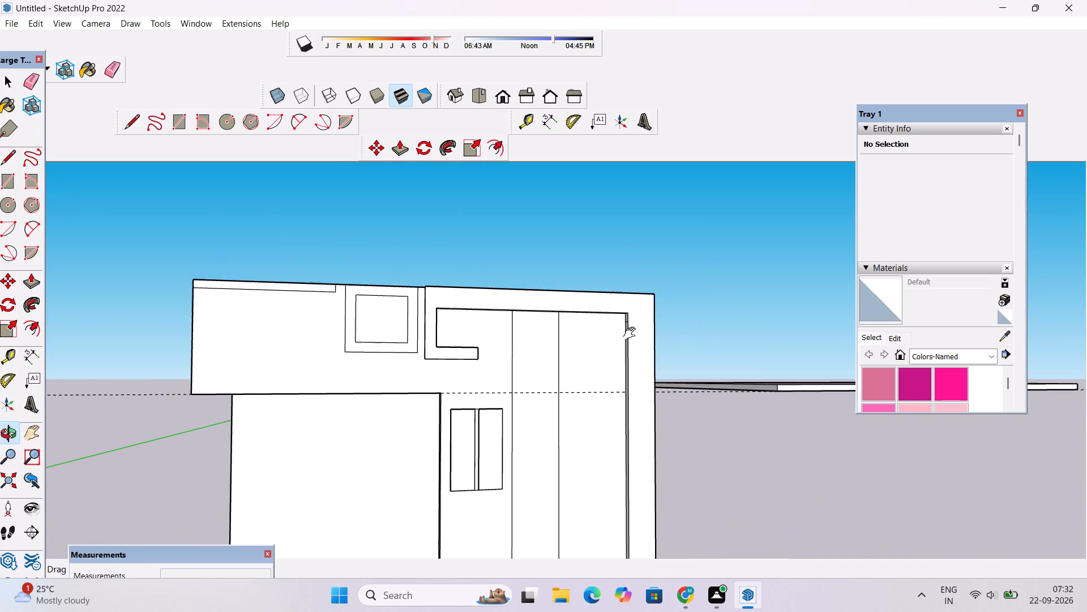
pyautogui.keyDown('shift'); pyautogui.moveTo(632, 334); pyautogui.dragTo(636, 330); pyautogui.keyUp('shift')
pyautogui.moveTo(627, 369); pyautogui.dragTo(594, 365)
pyautogui.scroll(3, 558, 323)
pyautogui.moveTo(558, 323); pyautogui.dragTo(516, 328)
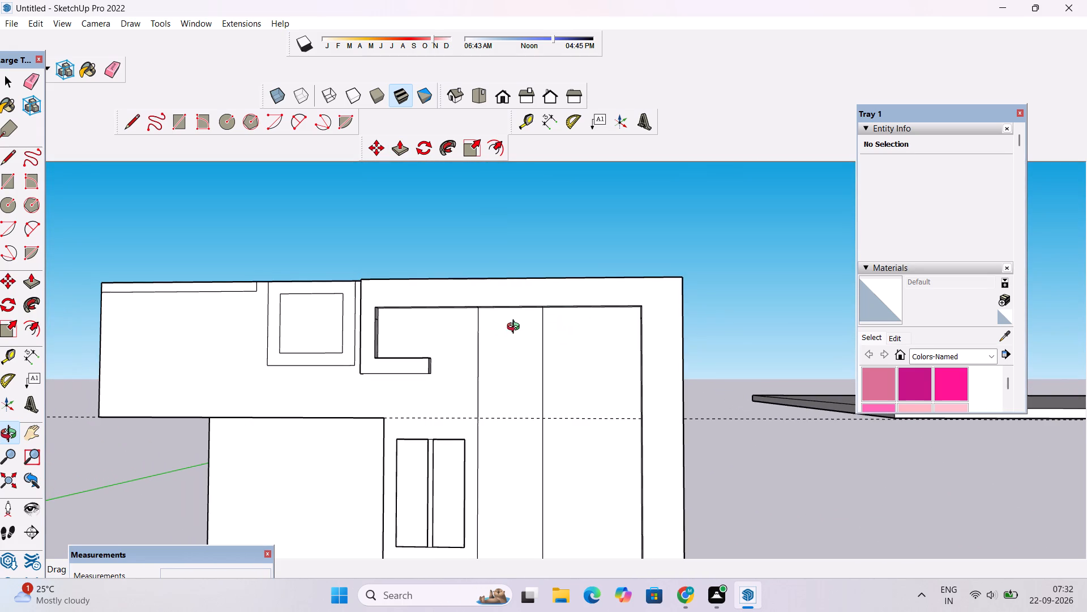
pyautogui.scroll(1, 464, 290)
pyautogui.keyDown('shift'); pyautogui.moveTo(469, 296); pyautogui.dragTo(536, 325); pyautogui.keyUp('shift')
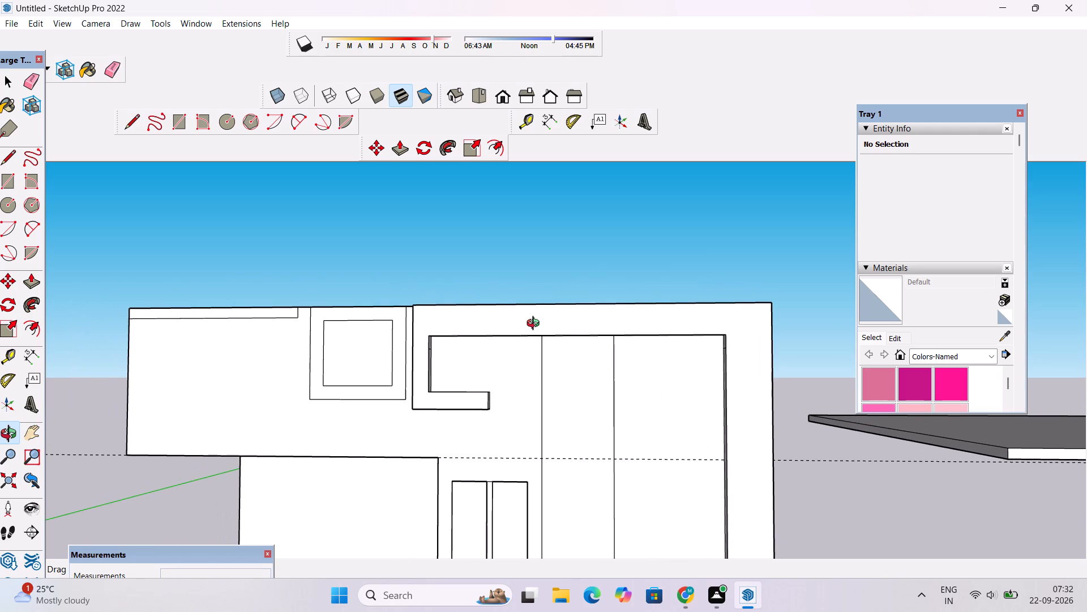
pyautogui.scroll(3, 536, 328)
pyautogui.moveTo(547, 350); pyautogui.dragTo(554, 301)
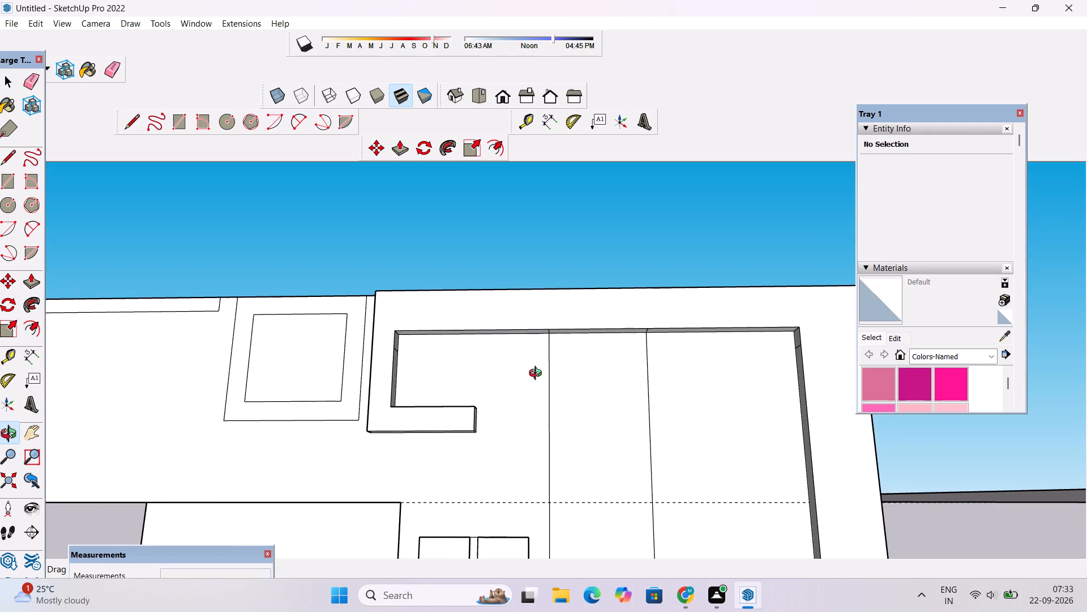
pyautogui.moveTo(531, 335); pyautogui.dragTo(530, 358)
pyautogui.scroll(3, 541, 343)
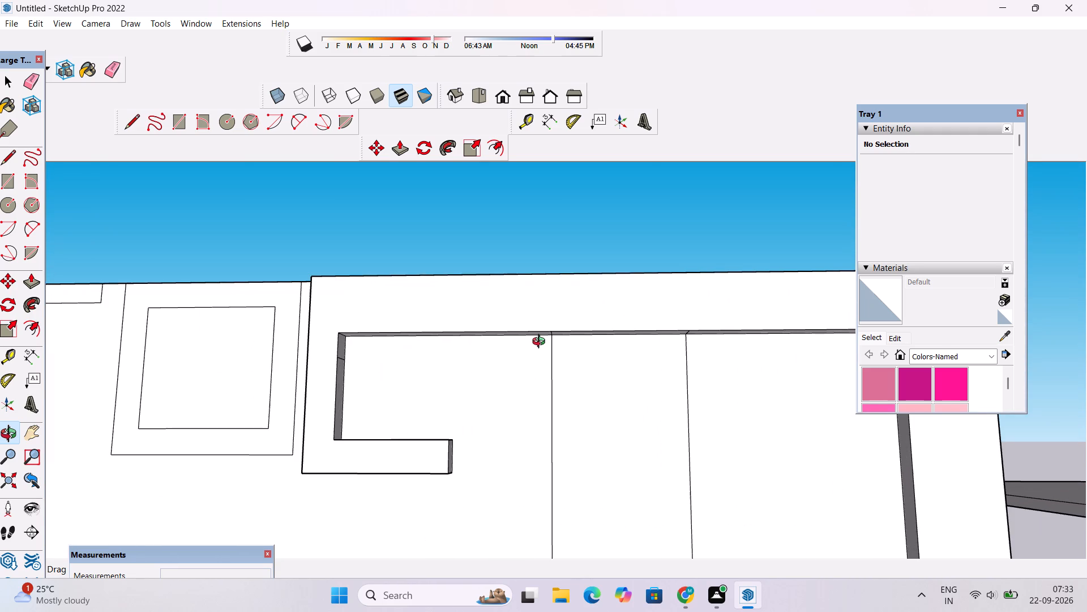
pyautogui.keyDown('shift'); pyautogui.moveTo(541, 343); pyautogui.dragTo(532, 372); pyautogui.keyUp('shift')
pyautogui.moveTo(557, 385); pyautogui.dragTo(559, 291)
pyautogui.keyDown('shift'); pyautogui.moveTo(549, 370); pyautogui.dragTo(483, 414); pyautogui.keyUp('shift')
pyautogui.keyDown('shift'); pyautogui.moveTo(483, 414); pyautogui.dragTo(482, 427); pyautogui.keyUp('shift')
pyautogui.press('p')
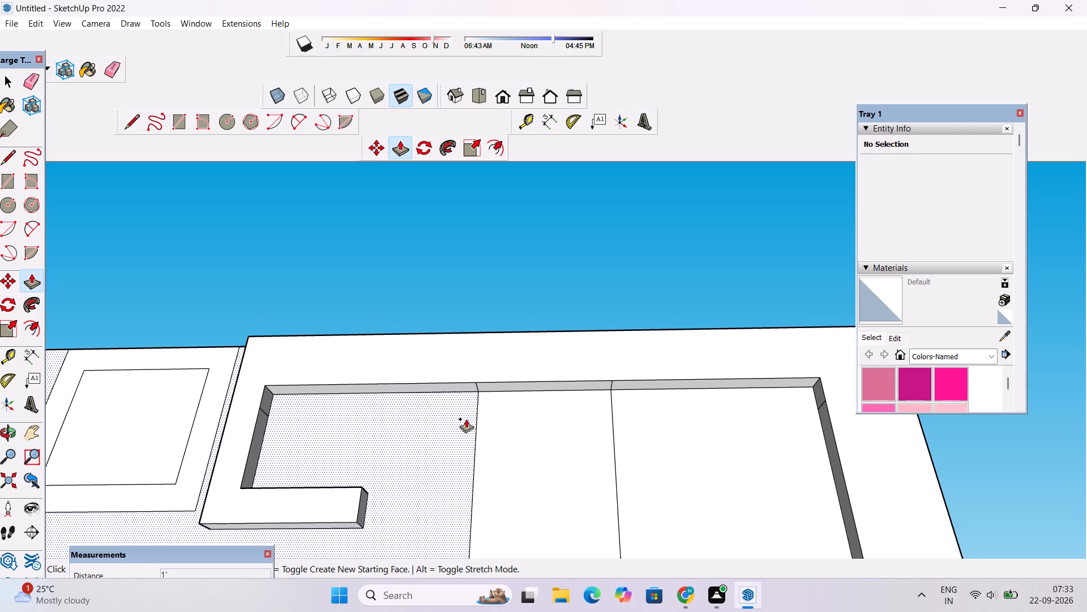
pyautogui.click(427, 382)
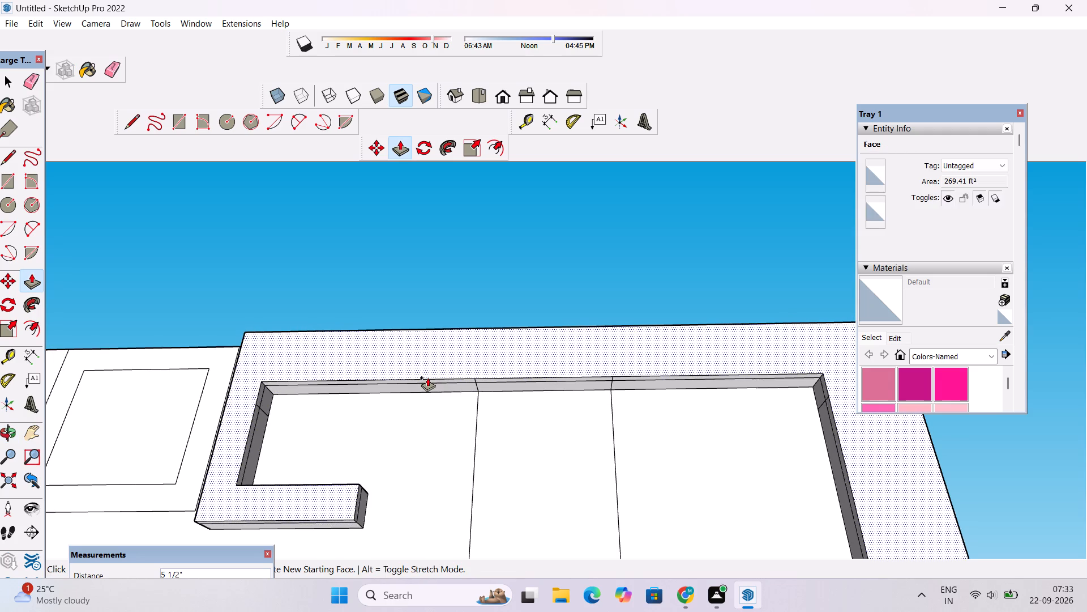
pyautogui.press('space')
# Push/Pull the frame's underside segment above the hook up by about 10", as far as the first vertical line.
pyautogui.press('p')
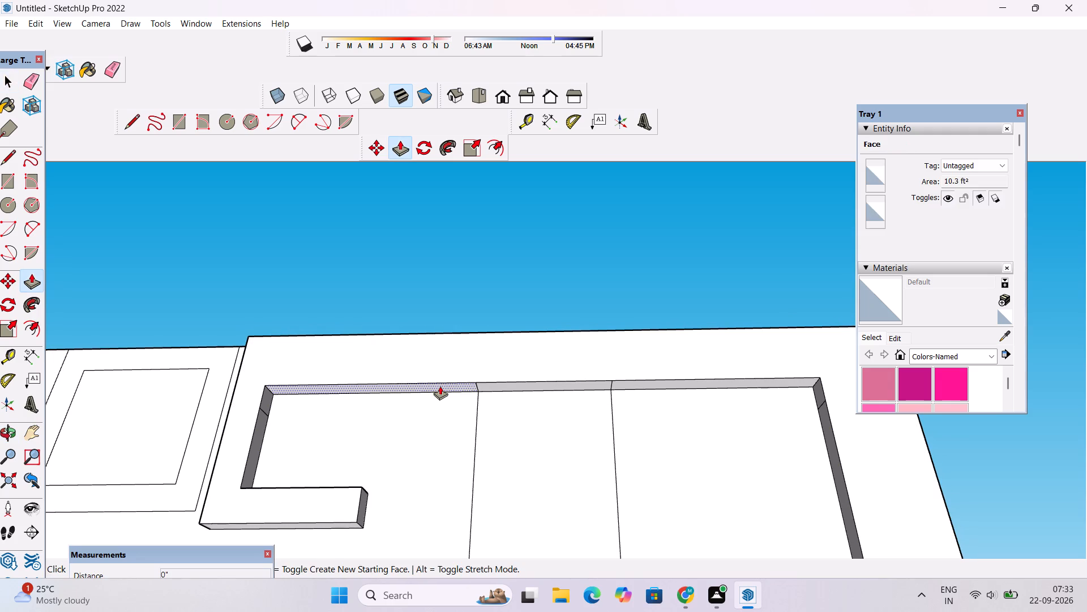
pyautogui.click(440, 386)
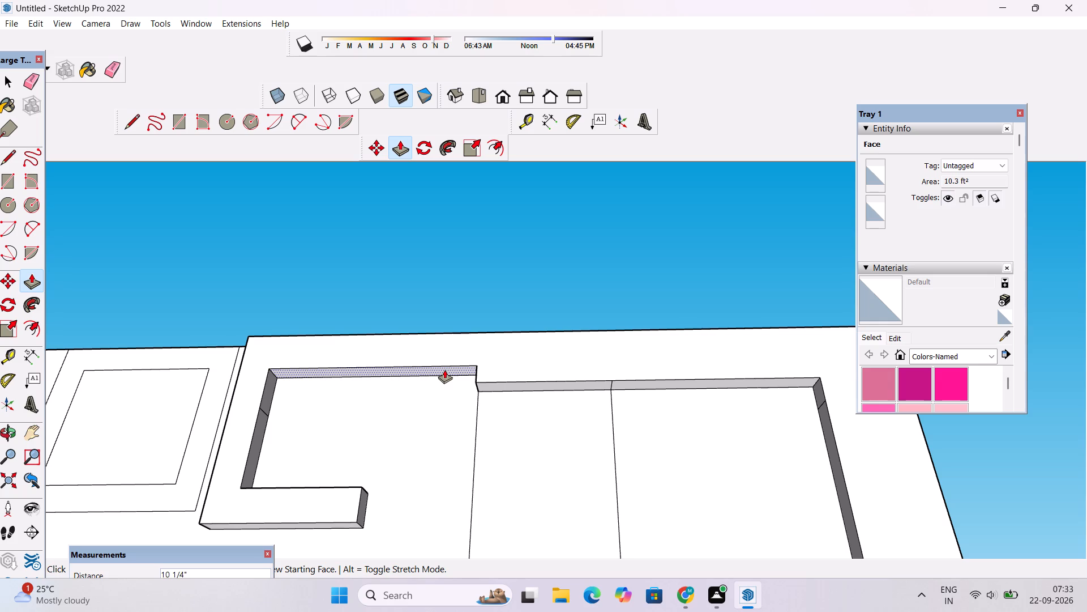
pyautogui.click(446, 368)
# Examine the stepped frame opening and the whole front elevation from several angles.
pyautogui.press('o')
pyautogui.scroll(-5, 447, 364)
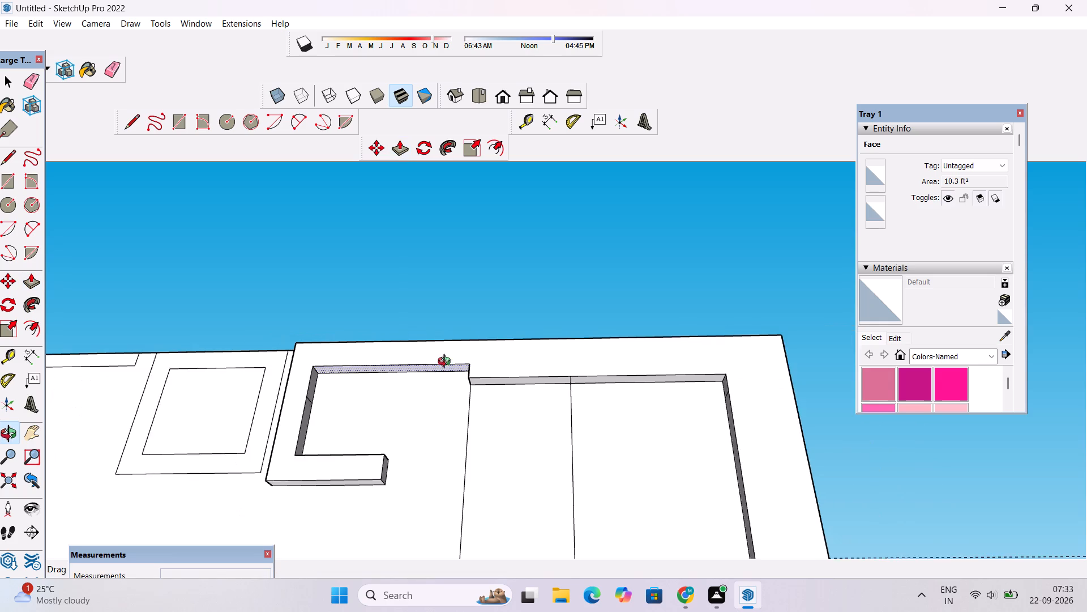
pyautogui.moveTo(457, 383); pyautogui.dragTo(489, 494)
pyautogui.scroll(-3, 477, 418)
pyautogui.moveTo(472, 407); pyautogui.dragTo(472, 441)
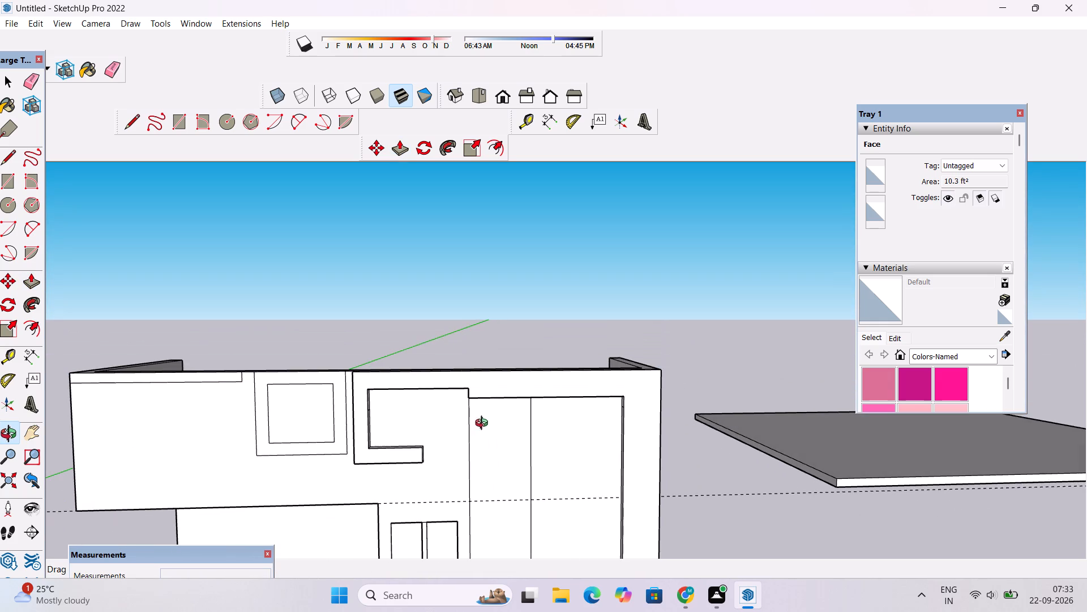
pyautogui.moveTo(486, 426); pyautogui.dragTo(477, 316)
pyautogui.scroll(-3, 477, 316)
pyautogui.moveTo(477, 316); pyautogui.dragTo(478, 358)
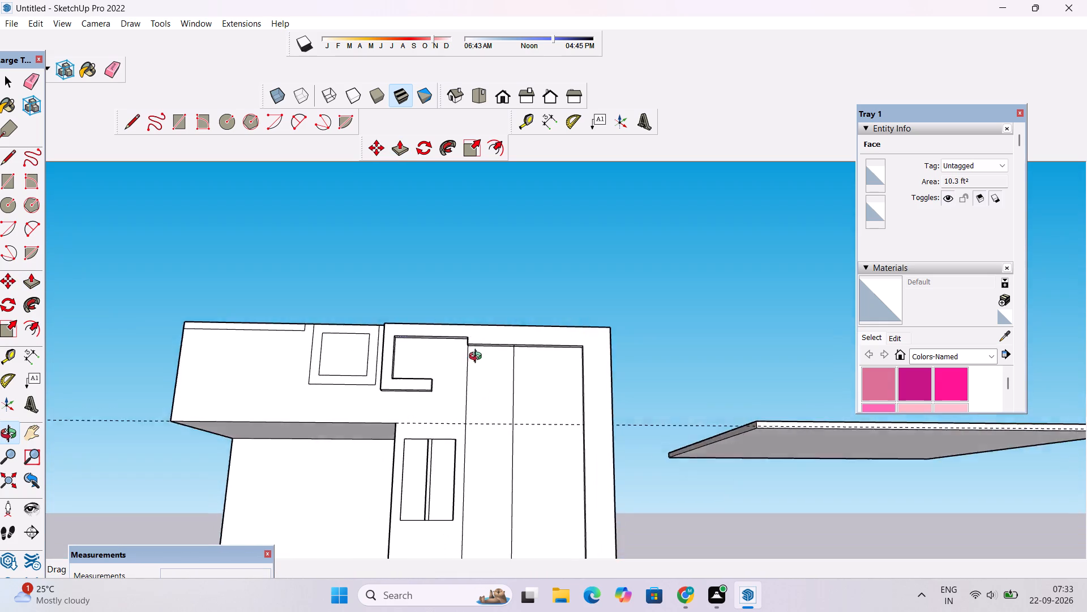
pyautogui.moveTo(478, 358); pyautogui.dragTo(473, 403)
pyautogui.keyDown('shift'); pyautogui.moveTo(464, 394); pyautogui.dragTo(552, 308); pyautogui.keyUp('shift')
pyautogui.keyDown('shift'); pyautogui.scroll(-5, 552, 308); pyautogui.keyUp('shift')
pyautogui.moveTo(573, 335); pyautogui.dragTo(550, 342)
pyautogui.keyDown('shift'); pyautogui.moveTo(559, 343); pyautogui.dragTo(464, 374); pyautogui.keyUp('shift')
pyautogui.moveTo(463, 374); pyautogui.dragTo(486, 389)
pyautogui.scroll(3, 509, 385)
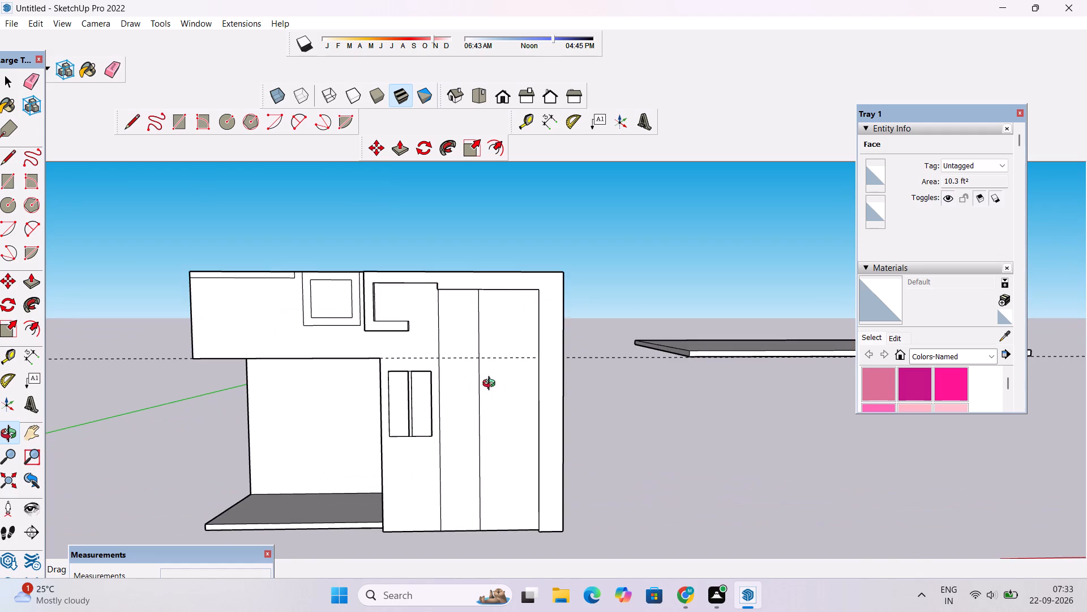
# Examine the whole front elevation from several distances and angles.
pyautogui.moveTo(491, 385); pyautogui.dragTo(518, 389)
pyautogui.keyDown('shift'); pyautogui.moveTo(518, 389); pyautogui.dragTo(518, 381); pyautogui.keyUp('shift')
pyautogui.scroll(-1, 477, 375)
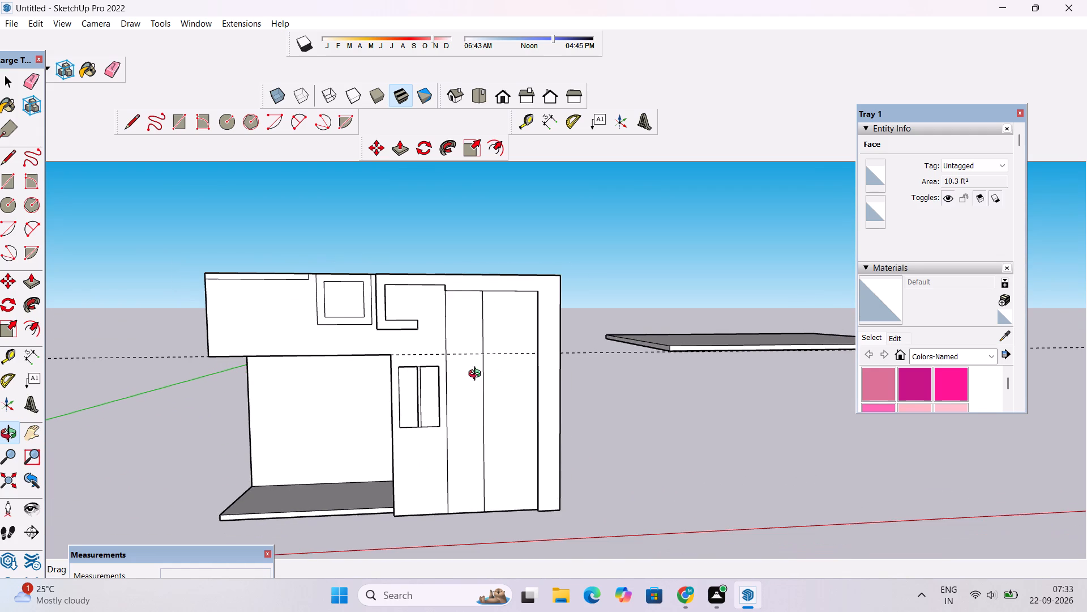
pyautogui.moveTo(477, 375); pyautogui.dragTo(481, 356)
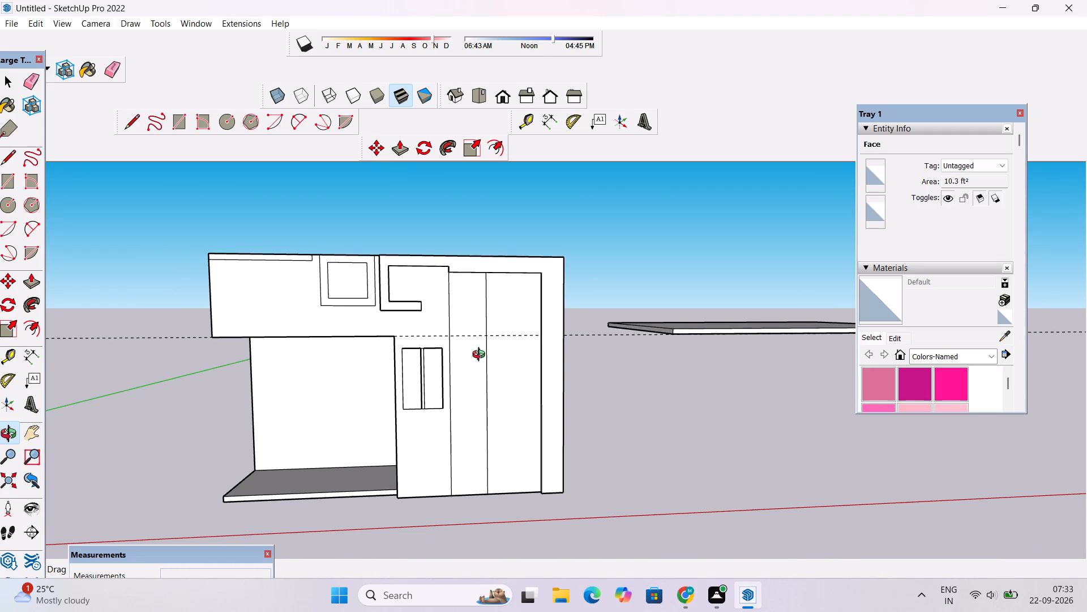
pyautogui.scroll(-2, 481, 356)
pyautogui.keyDown('shift'); pyautogui.moveTo(481, 356); pyautogui.dragTo(488, 364); pyautogui.keyUp('shift')
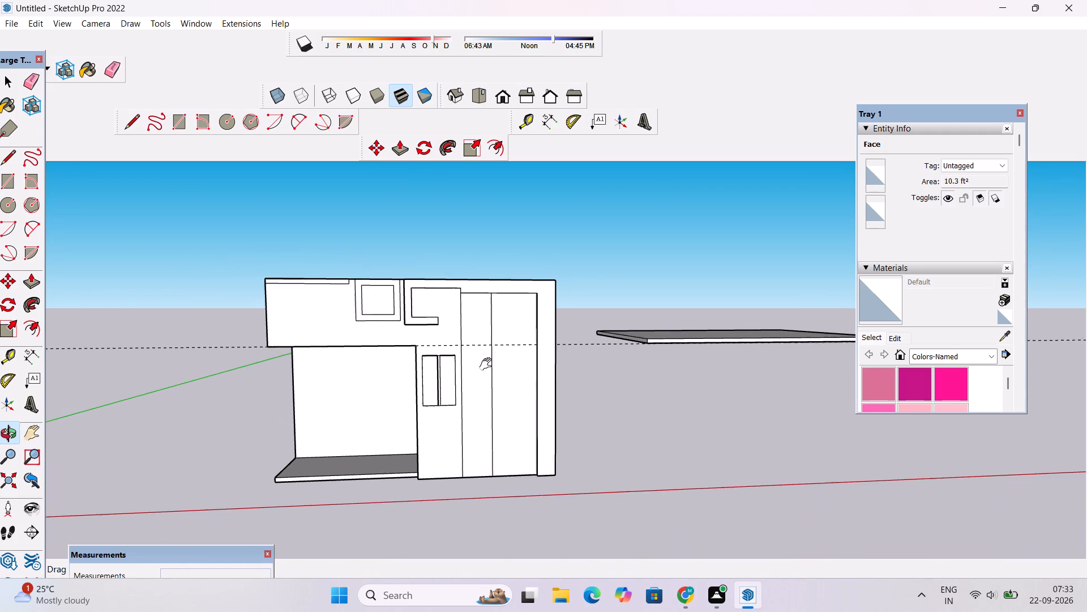
pyautogui.keyDown('shift'); pyautogui.moveTo(488, 364); pyautogui.dragTo(488, 365); pyautogui.keyUp('shift')
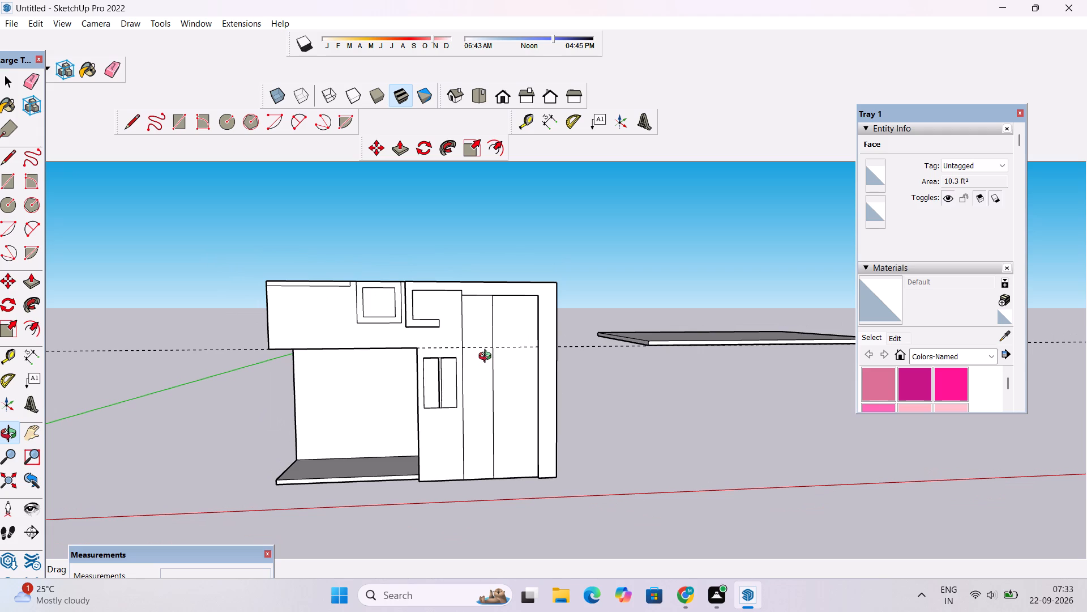
pyautogui.scroll(-2, 488, 356)
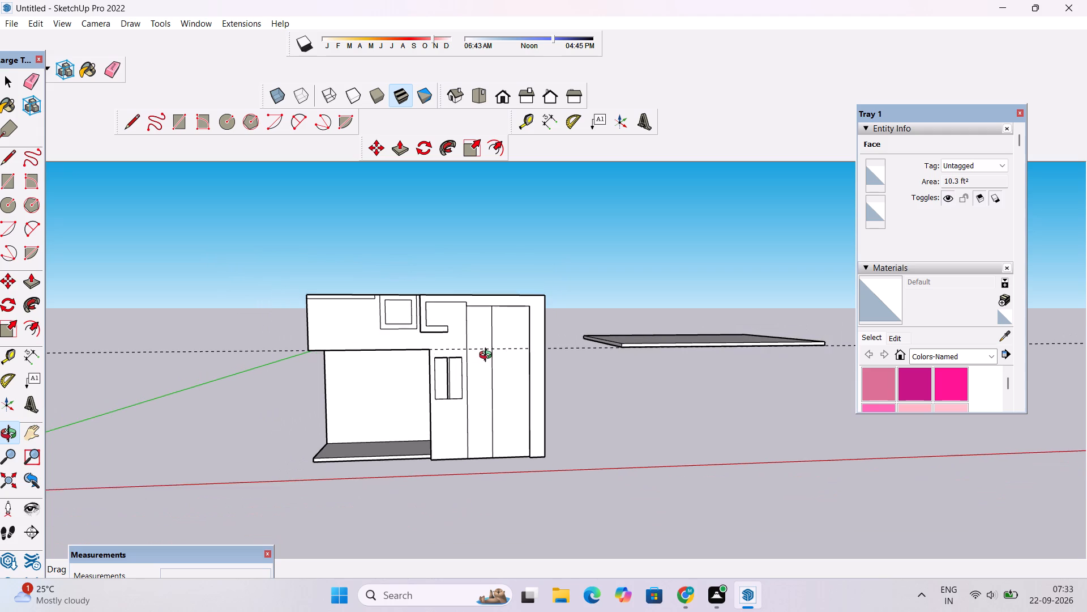
pyautogui.keyDown('shift'); pyautogui.moveTo(488, 356); pyautogui.dragTo(504, 372); pyautogui.keyUp('shift')
pyautogui.moveTo(505, 403); pyautogui.dragTo(502, 364)
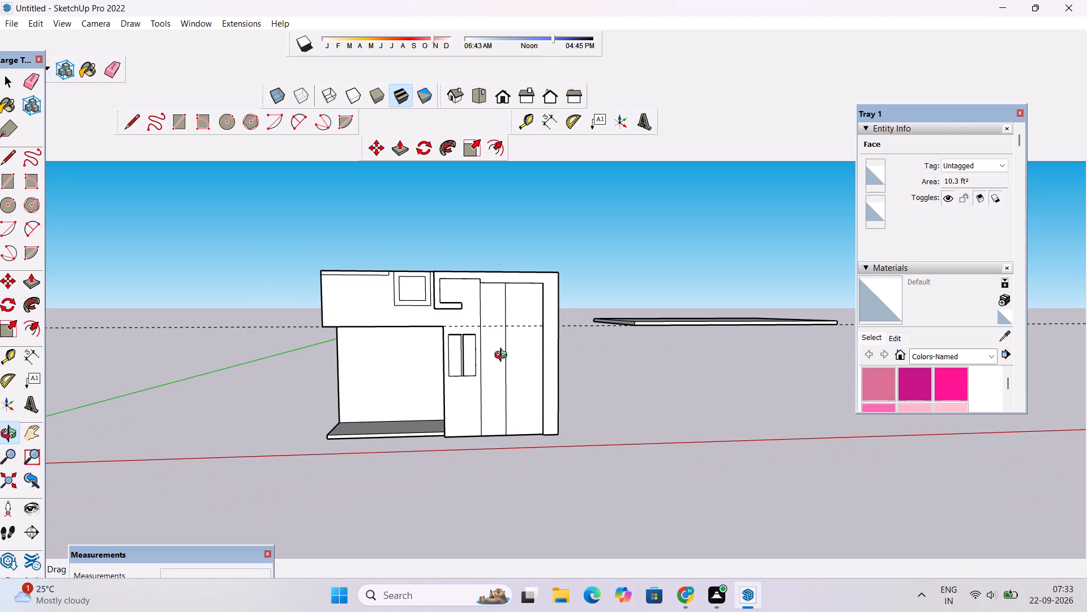
pyautogui.keyDown('shift'); pyautogui.click(503, 356); pyautogui.keyUp('shift')
pyautogui.keyDown('shift'); pyautogui.moveTo(501, 358); pyautogui.dragTo(499, 347); pyautogui.keyUp('shift')
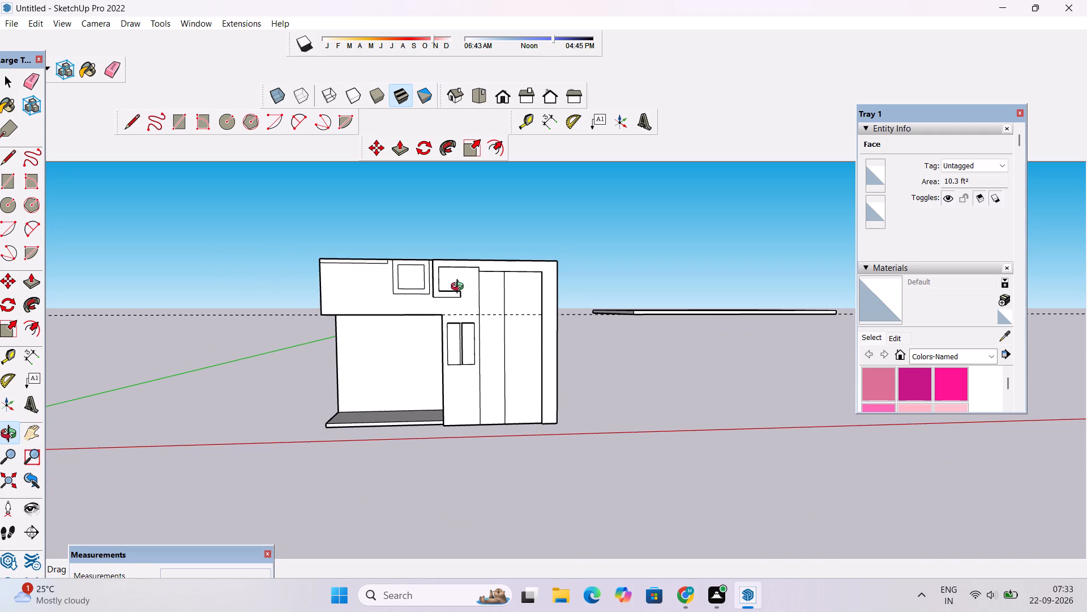
pyautogui.scroll(3, 504, 305)
pyautogui.scroll(-1, 502, 330)
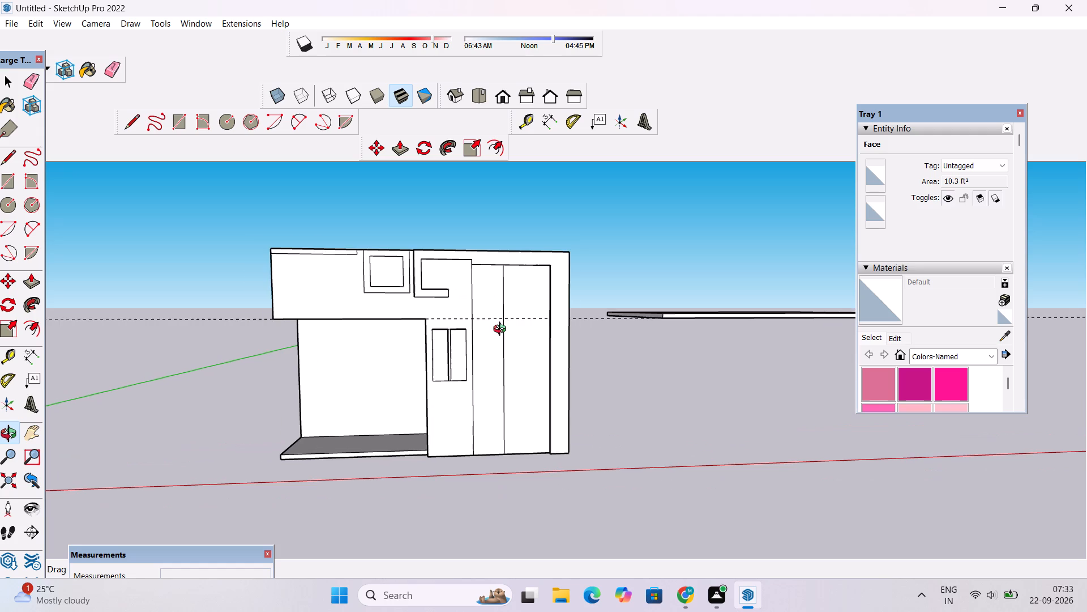
pyautogui.click(502, 330)
pyautogui.scroll(1, 502, 334)
pyautogui.keyDown('shift'); pyautogui.click(502, 334); pyautogui.keyUp('shift')
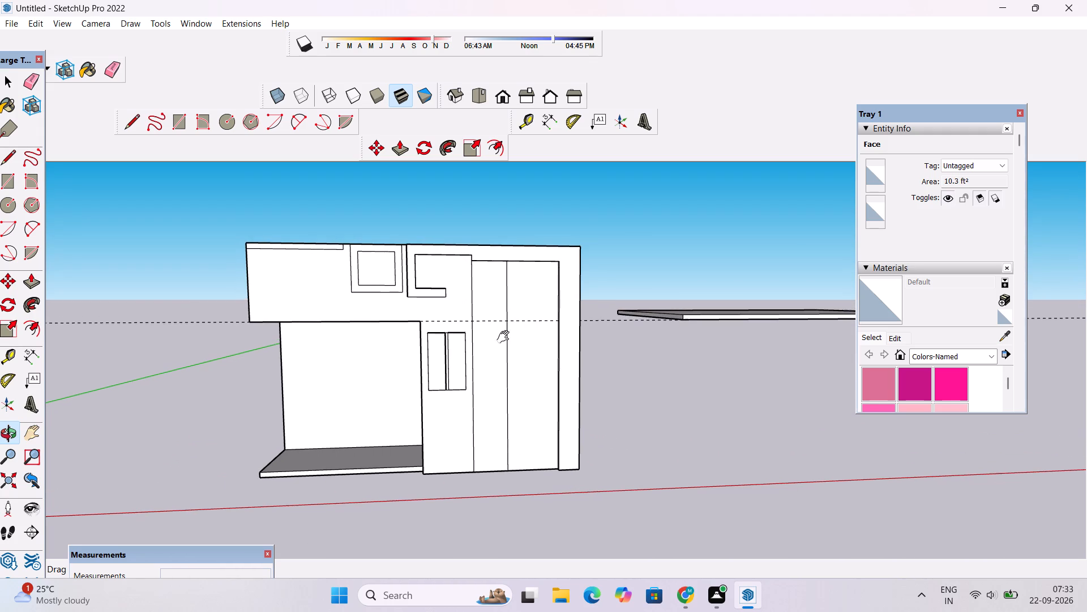
pyautogui.scroll(2, 506, 337)
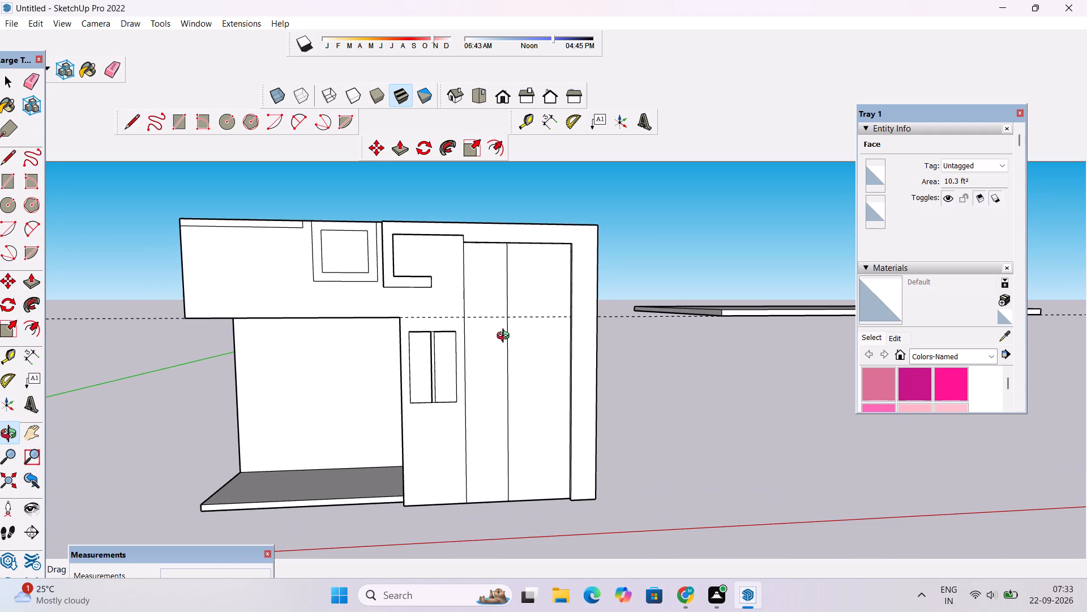
pyautogui.scroll(-3, 506, 337)
pyautogui.keyDown('shift'); pyautogui.moveTo(508, 357); pyautogui.dragTo(515, 309); pyautogui.keyUp('shift')
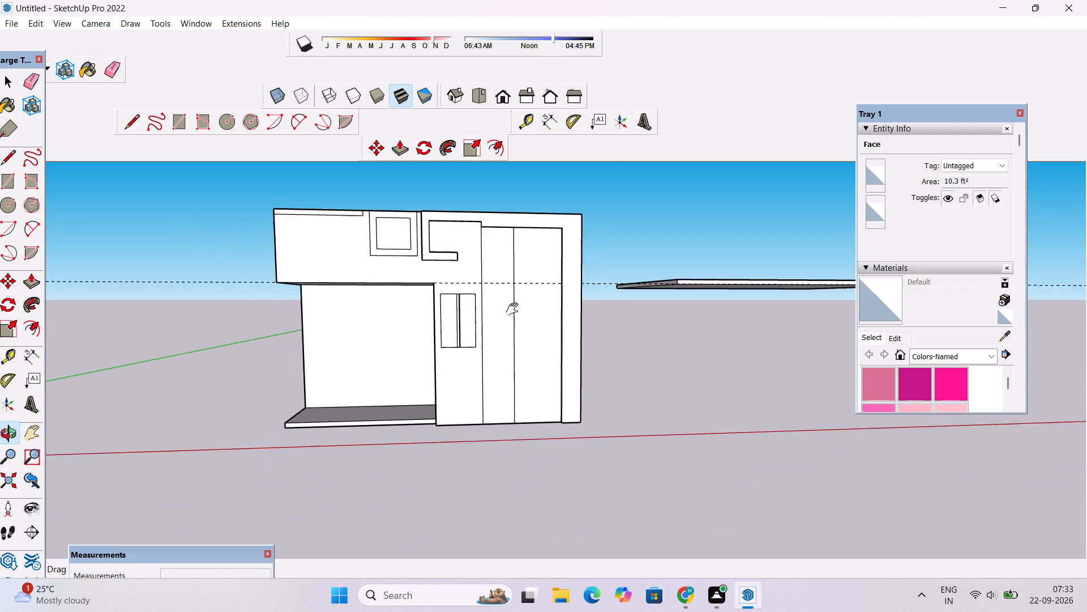
pyautogui.keyDown('shift'); pyautogui.moveTo(515, 309); pyautogui.dragTo(515, 303); pyautogui.keyUp('shift')
# Erase the stray line crossing the porch floor slab beside the projecting wall.
pyautogui.keyDown('shift'); pyautogui.scroll(1, 475, 349); pyautogui.keyUp('shift')
pyautogui.moveTo(474, 355); pyautogui.dragTo(463, 500)
pyautogui.scroll(4, 399, 401)
pyautogui.moveTo(383, 401); pyautogui.dragTo(490, 387)
pyautogui.scroll(4, 436, 390)
pyautogui.moveTo(445, 393); pyautogui.dragTo(641, 306)
pyautogui.moveTo(629, 334); pyautogui.dragTo(692, 368)
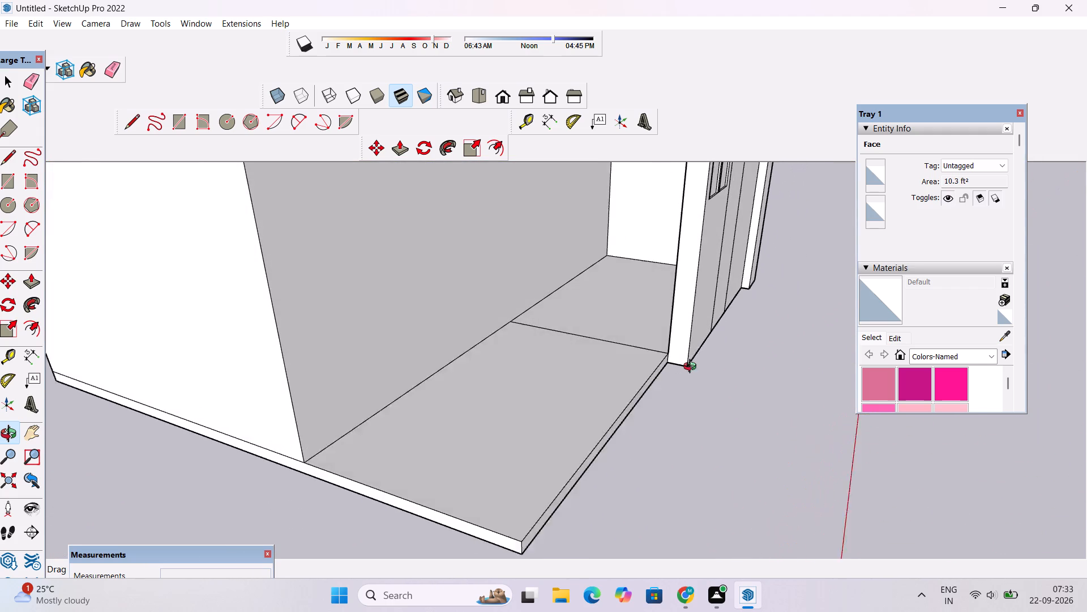
pyautogui.moveTo(692, 368); pyautogui.dragTo(696, 368)
pyautogui.press('e')
pyautogui.moveTo(611, 318); pyautogui.dragTo(607, 350)
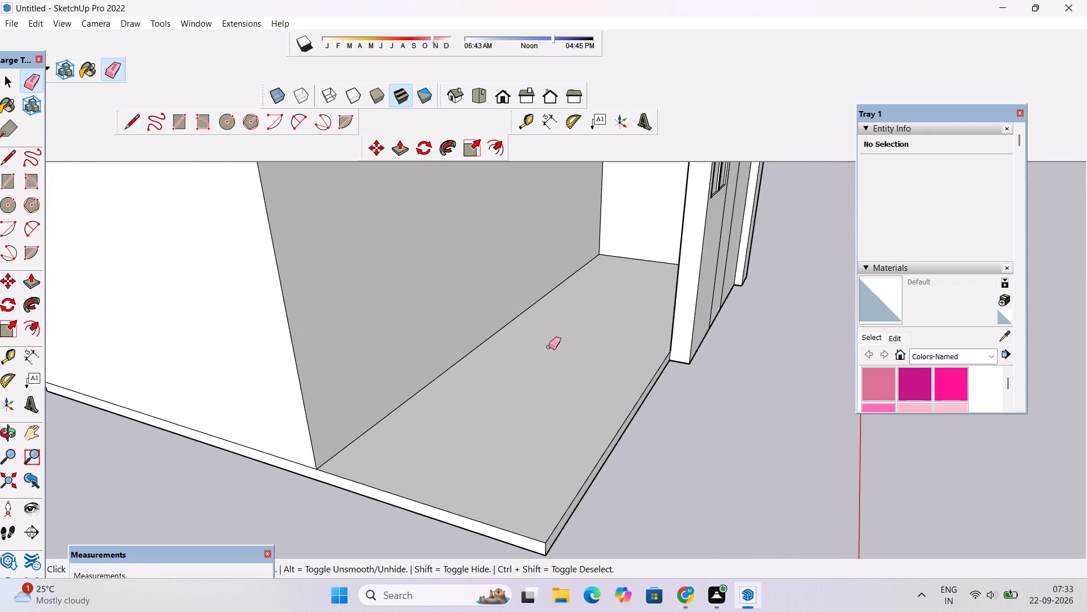
# Examine the porch, the upper-floor overhang and the whole front elevation from above and below.
pyautogui.press('o')
pyautogui.scroll(-5, 547, 346)
pyautogui.moveTo(609, 355); pyautogui.dragTo(498, 369)
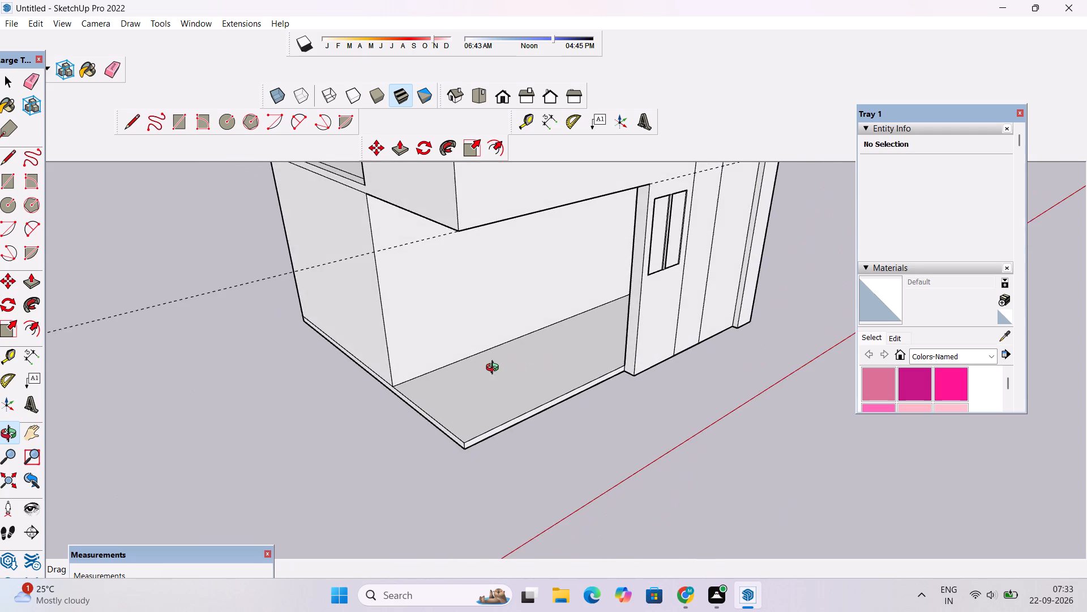
pyautogui.moveTo(620, 369); pyautogui.dragTo(452, 356)
pyautogui.moveTo(445, 386); pyautogui.dragTo(601, 436)
pyautogui.moveTo(602, 438); pyautogui.dragTo(399, 315)
pyautogui.scroll(-5, 455, 318)
pyautogui.moveTo(482, 315); pyautogui.dragTo(432, 272)
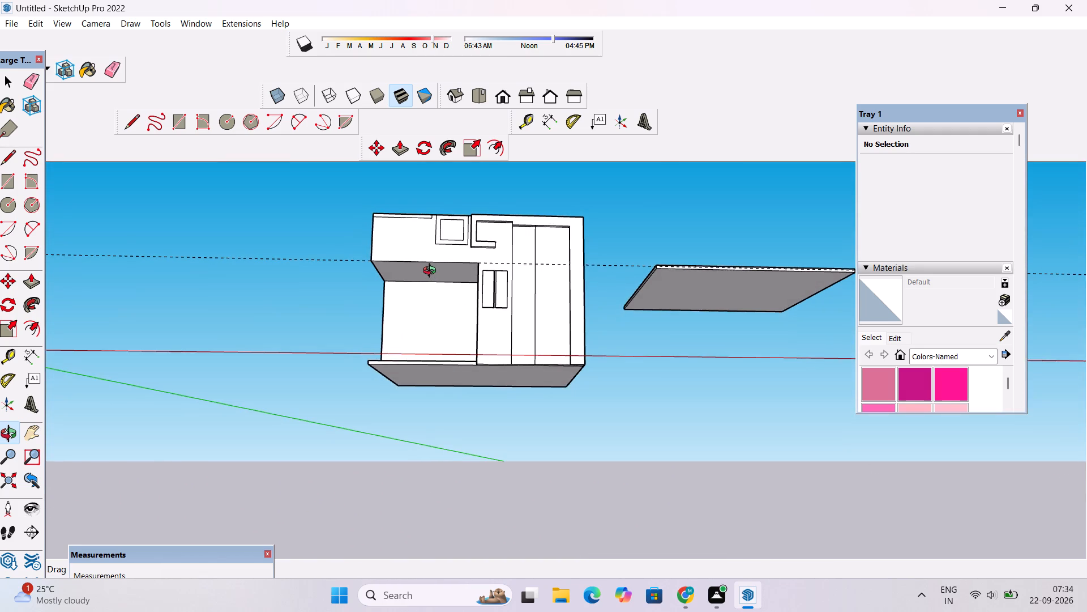
pyautogui.scroll(2, 420, 259)
pyautogui.moveTo(423, 292); pyautogui.dragTo(423, 424)
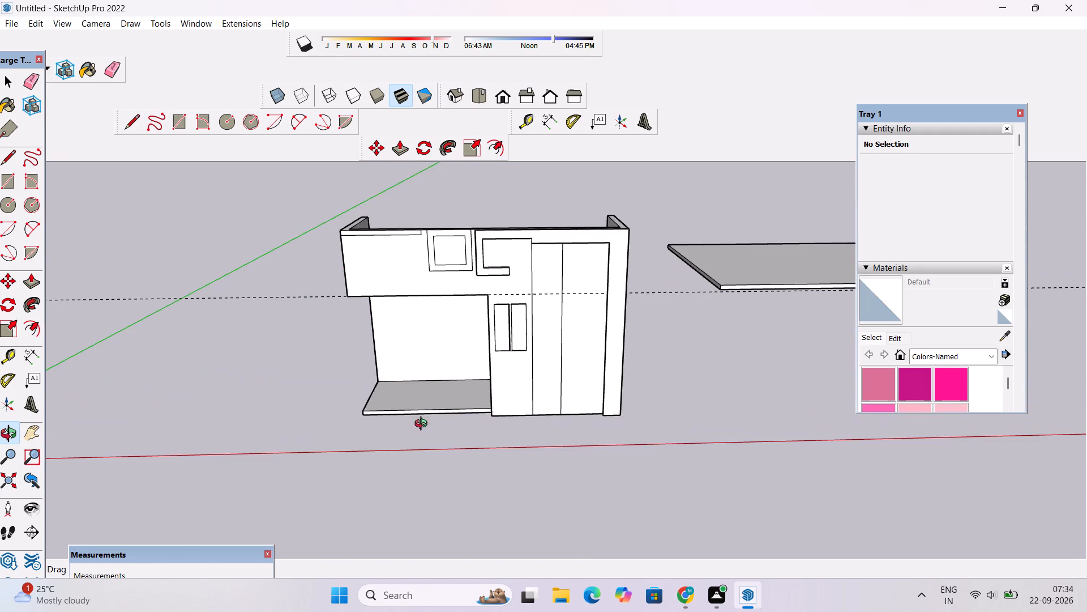
pyautogui.scroll(3, 455, 326)
pyautogui.keyDown('shift'); pyautogui.moveTo(454, 326); pyautogui.dragTo(477, 343); pyautogui.keyUp('shift')
pyautogui.scroll(3, 453, 328)
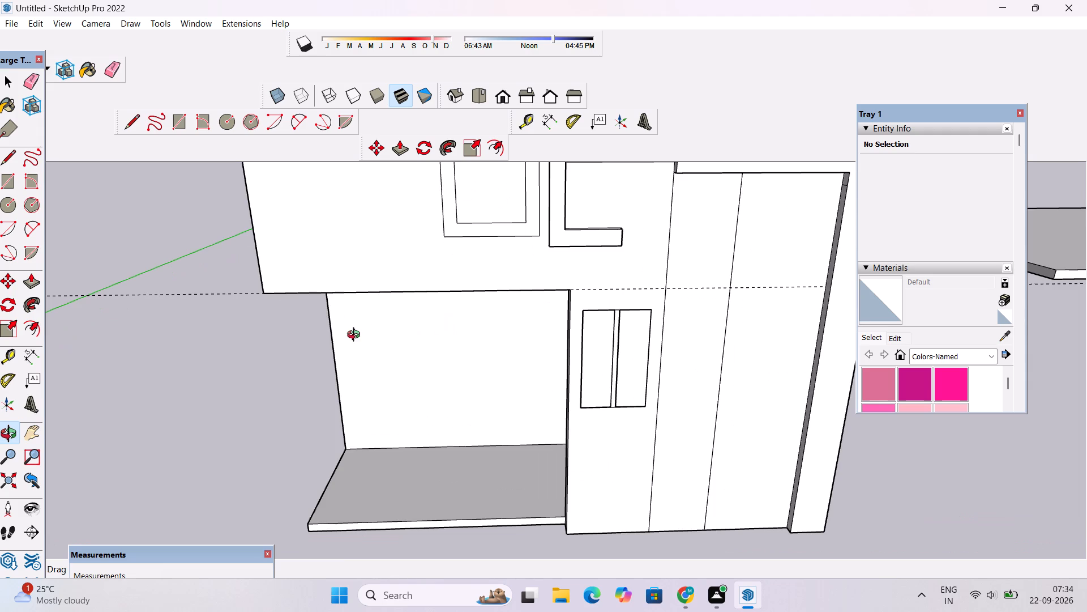
pyautogui.moveTo(291, 341); pyautogui.dragTo(391, 340)
pyautogui.scroll(-3, 373, 330)
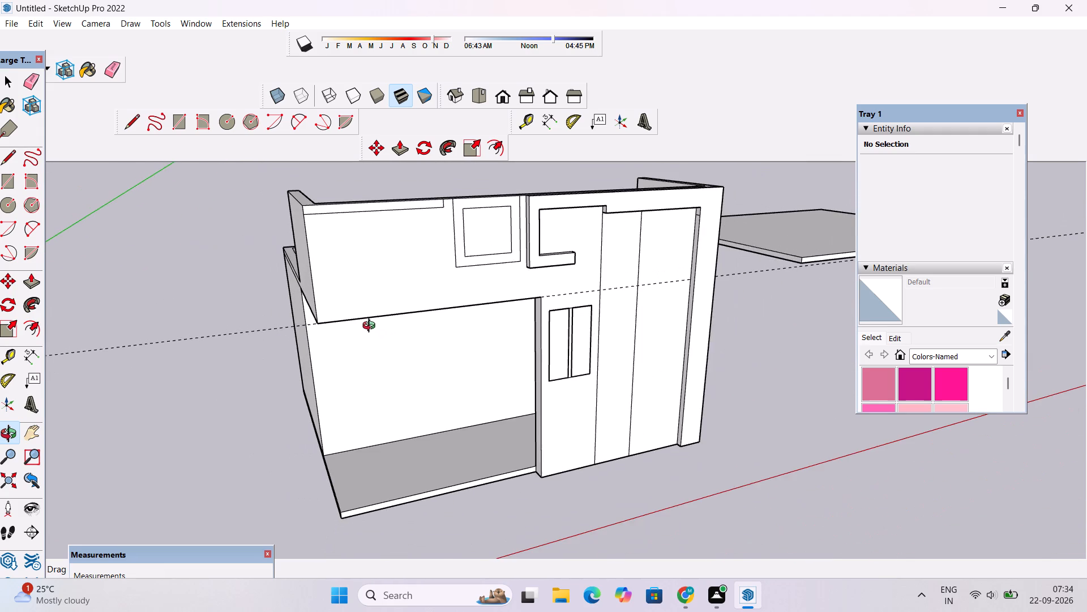
pyautogui.keyDown('shift'); pyautogui.moveTo(371, 327); pyautogui.dragTo(346, 318); pyautogui.keyUp('shift')
pyautogui.moveTo(417, 314); pyautogui.dragTo(314, 331)
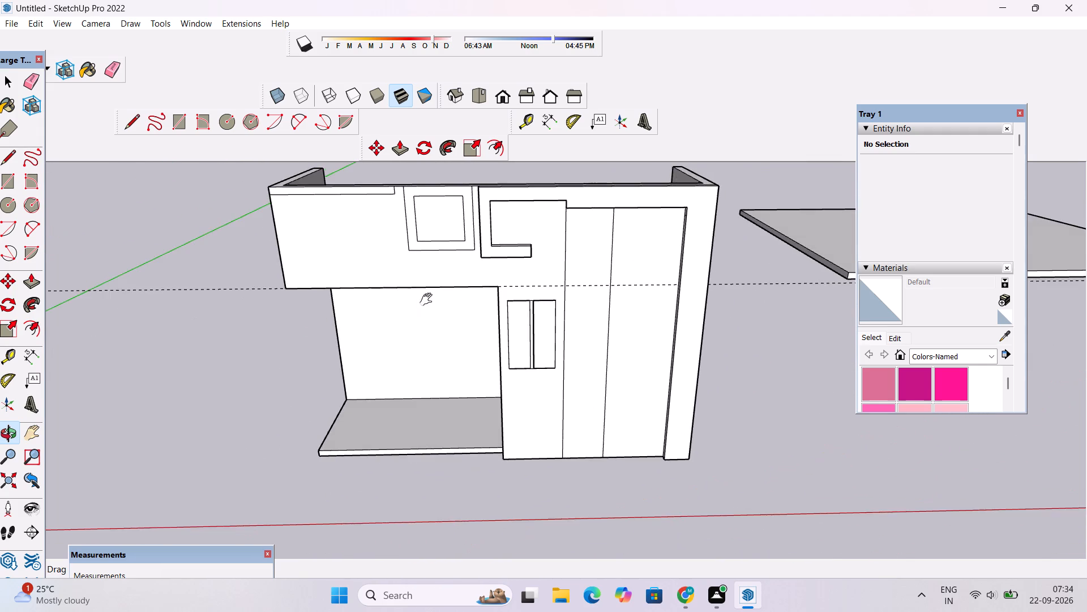
# Draw a line from the overhang–wall corner along the guide to just short of the first vertical line, continuing 1.6' straight down.
pyautogui.keyDown('shift'); pyautogui.moveTo(429, 300); pyautogui.dragTo(373, 318); pyautogui.keyUp('shift')
pyautogui.keyDown('shift'); pyautogui.scroll(6, 440, 308); pyautogui.keyUp('shift')
pyautogui.press('l')
pyautogui.scroll(3, 446, 310)
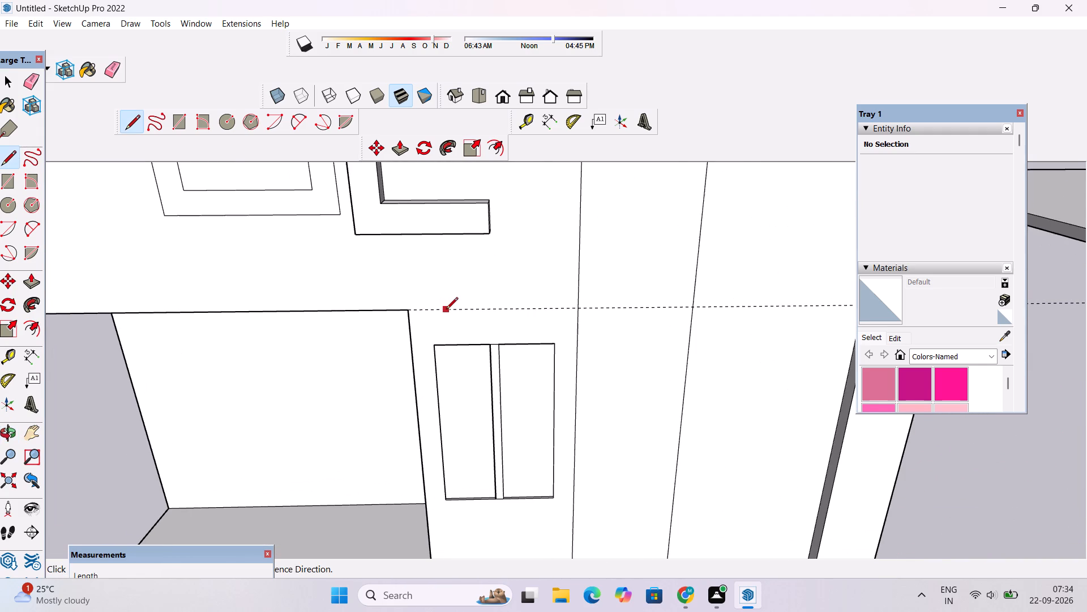
pyautogui.scroll(2, 436, 300)
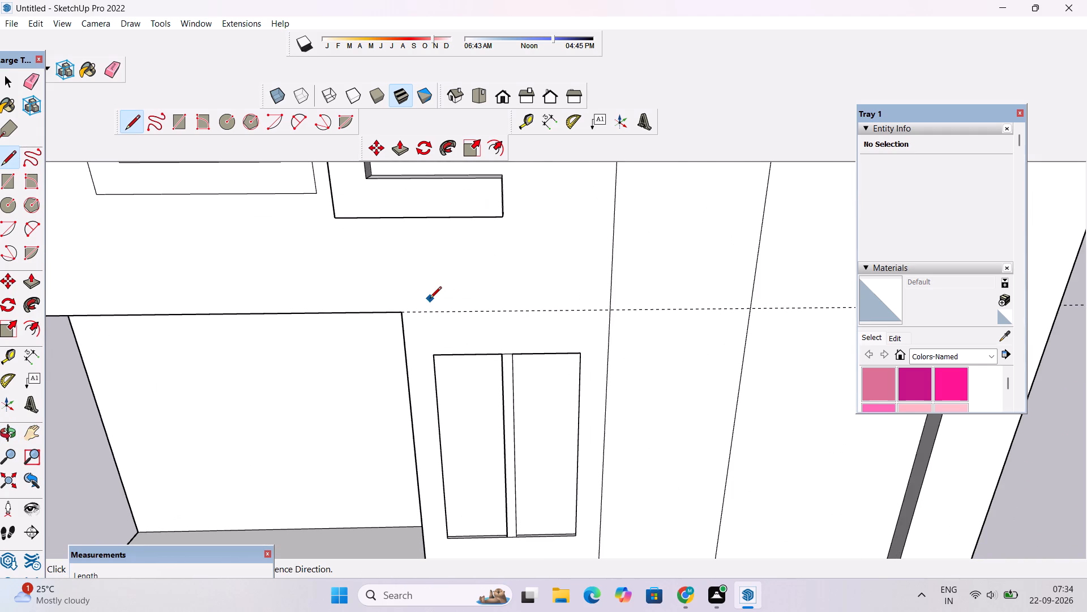
pyautogui.click(400, 316)
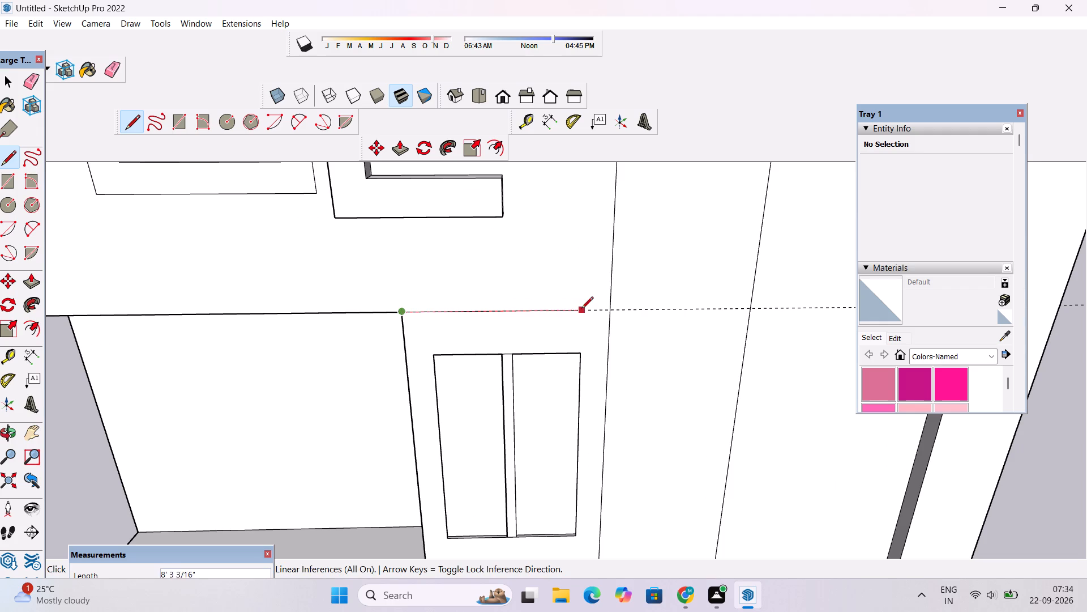
pyautogui.click(598, 311)
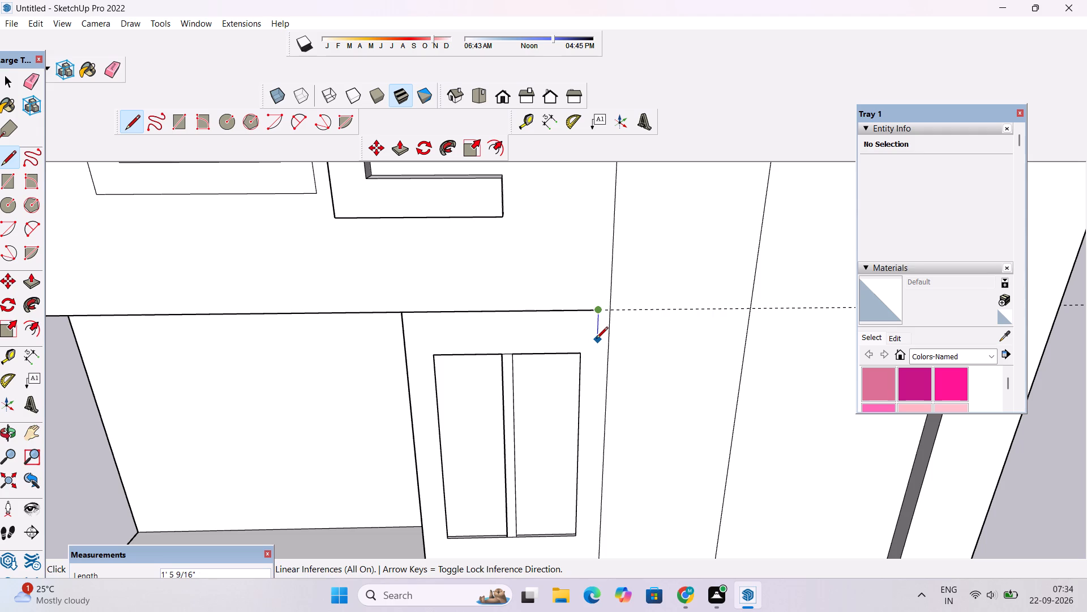
pyautogui.write("1.6'")
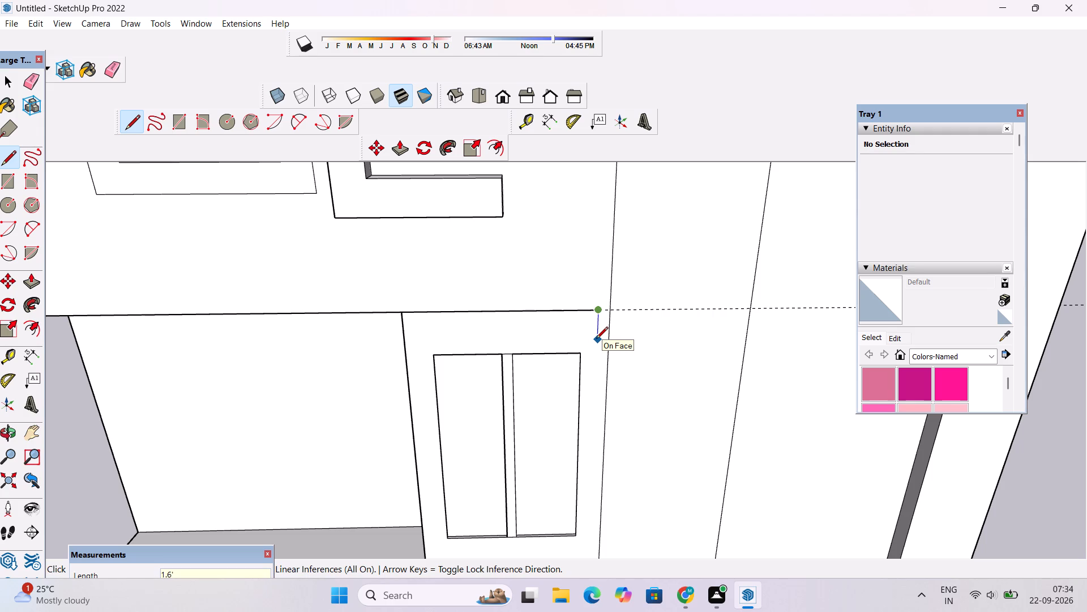
pyautogui.press('Return')
# Continue the line parallel to the red axis for about 42', across the porch opening and past the overhang's outer corner.
pyautogui.scroll(-1, 363, 341)
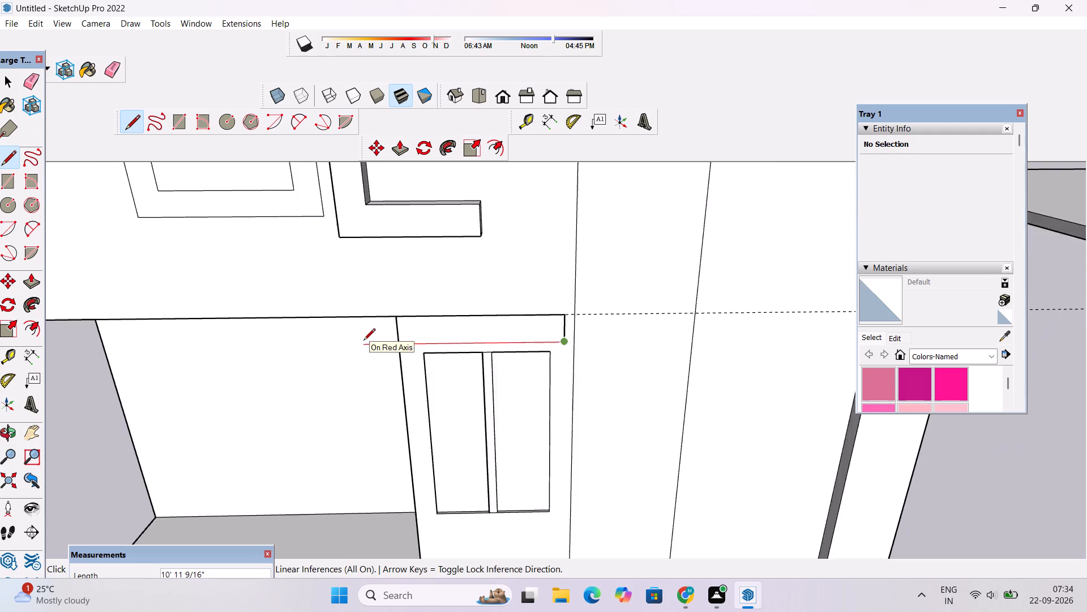
pyautogui.scroll(-11, 363, 341)
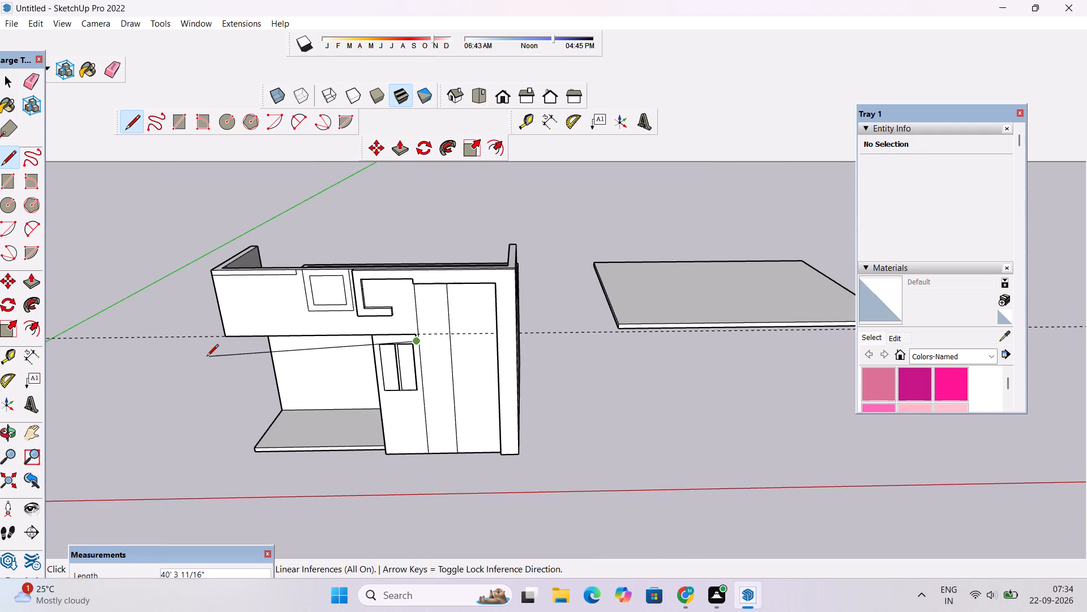
pyautogui.scroll(8, 206, 358)
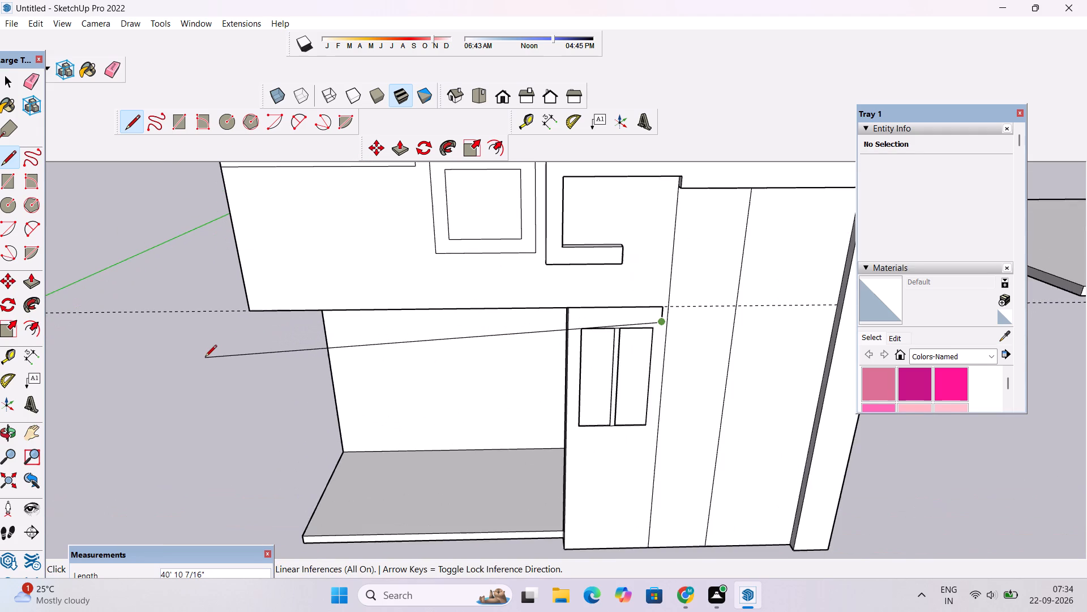
pyautogui.scroll(1, 205, 358)
pyautogui.scroll(-2, 205, 358)
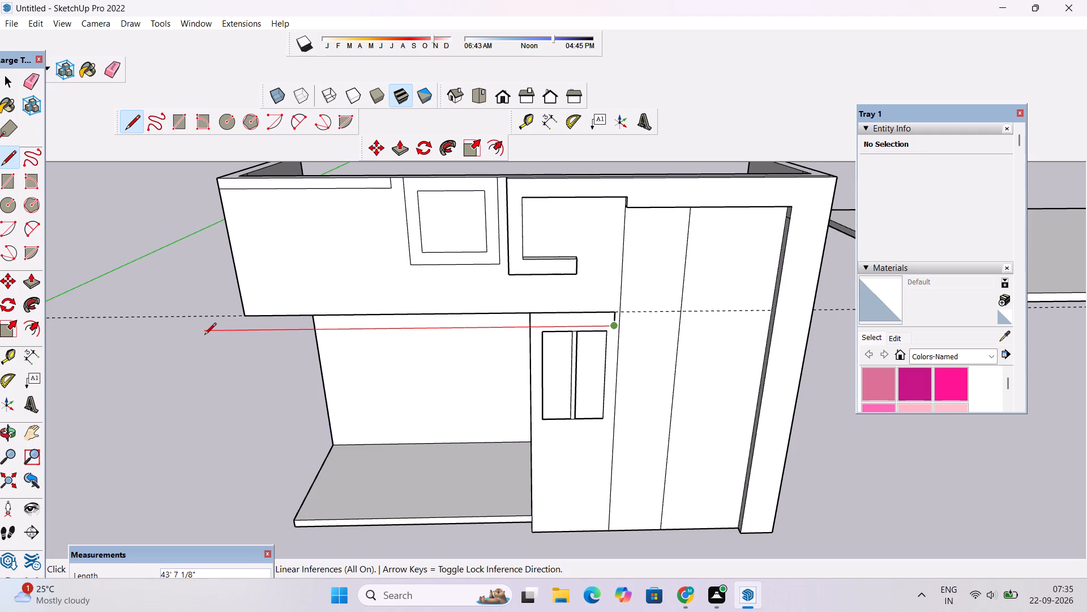
pyautogui.scroll(2, 204, 335)
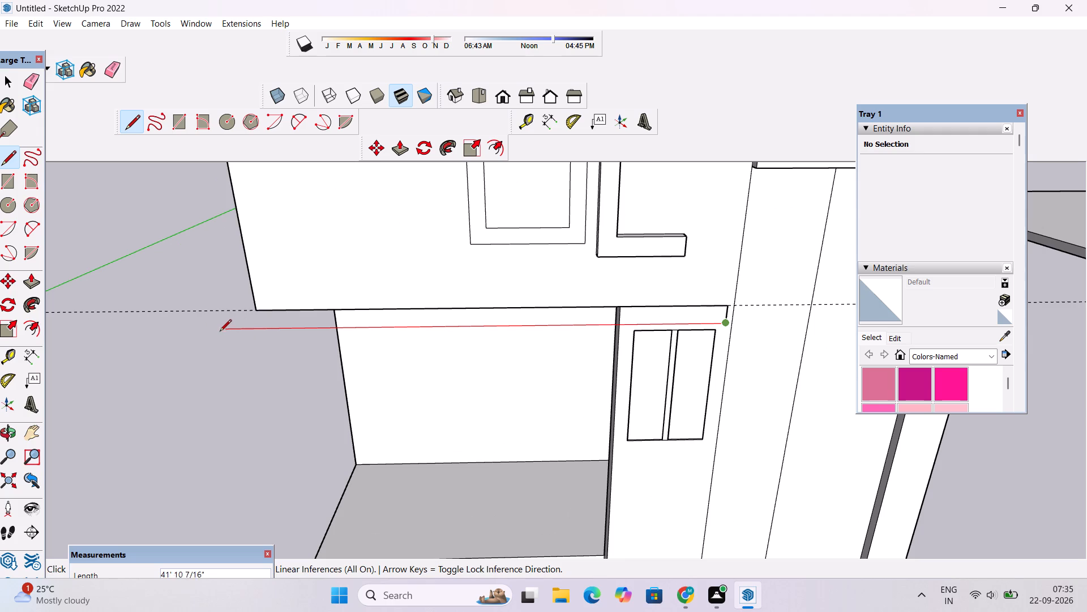
pyautogui.click(216, 333)
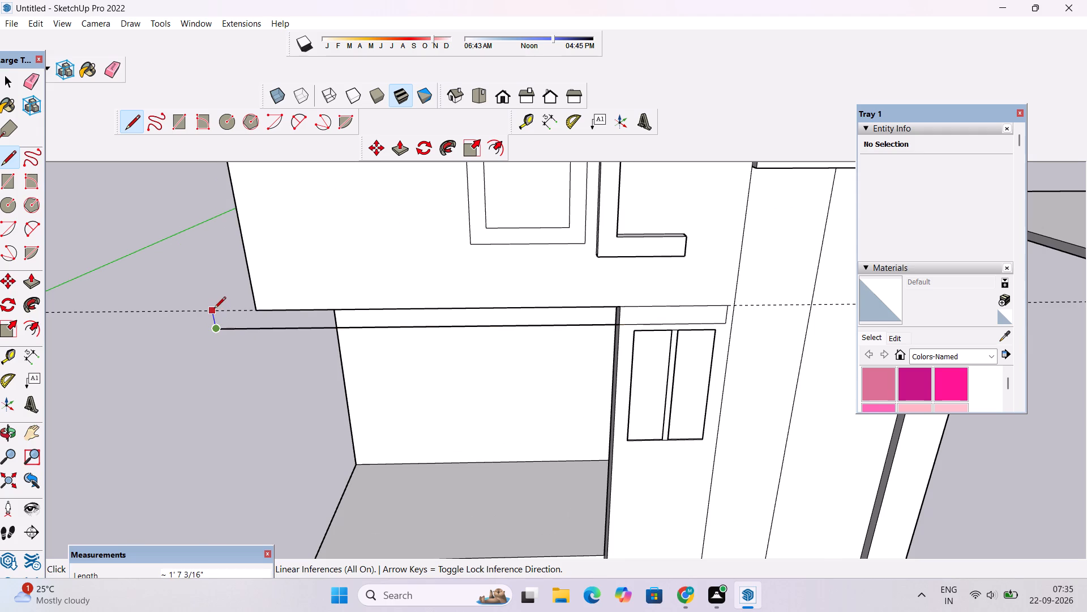
pyautogui.scroll(10, 214, 309)
pyautogui.scroll(-9, 233, 292)
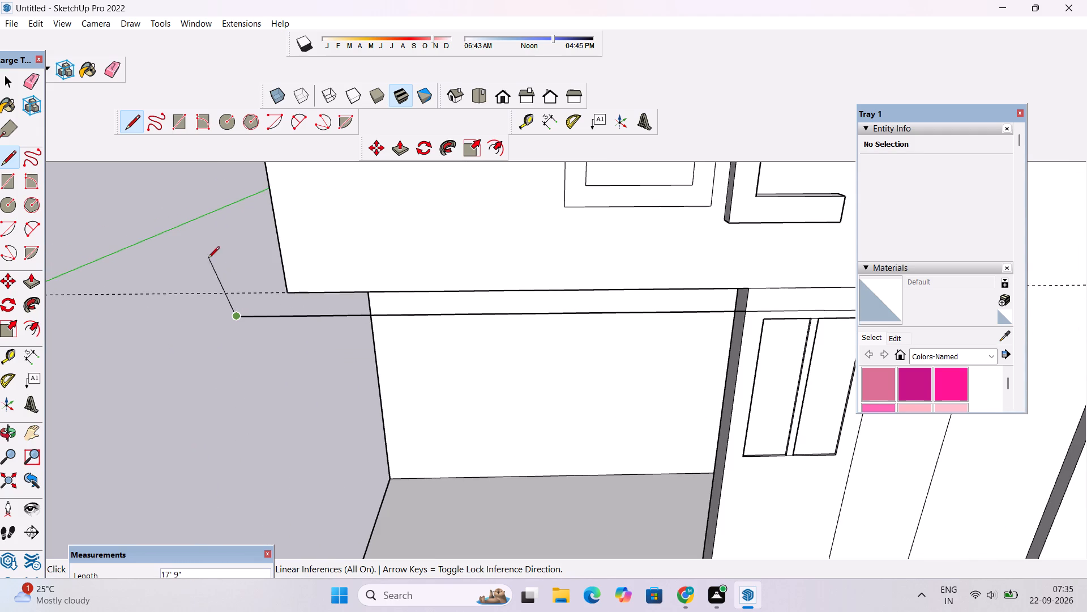
# Undo the long horizontal line drawn across the porch opening and past the overhang's outer corner.
pyautogui.press('o')
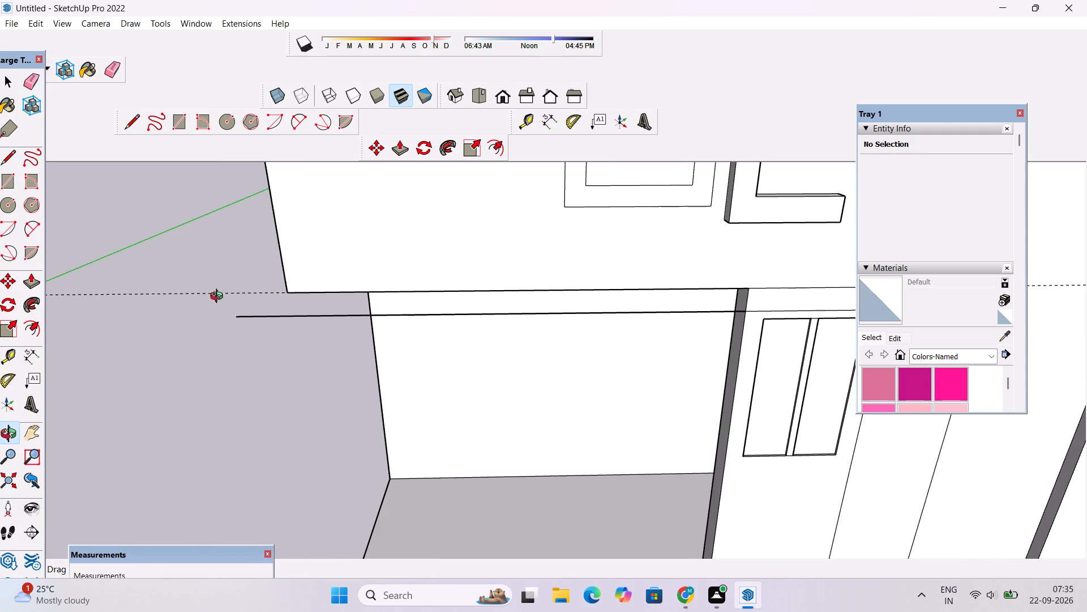
pyautogui.moveTo(270, 309); pyautogui.dragTo(438, 339)
pyautogui.moveTo(439, 355); pyautogui.dragTo(383, 301)
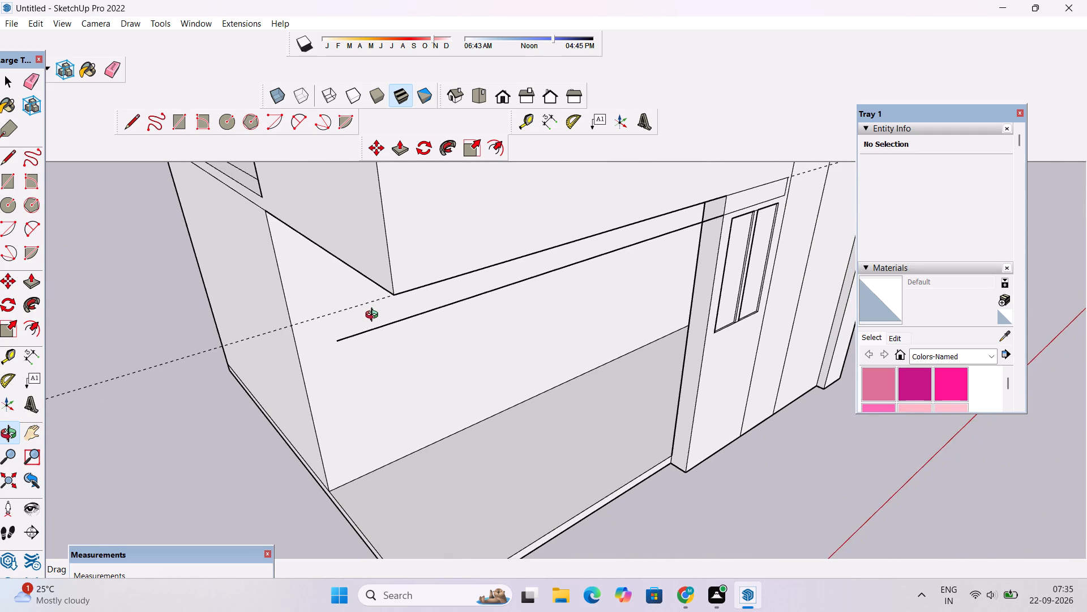
pyautogui.moveTo(370, 320); pyautogui.dragTo(412, 339)
pyautogui.keyDown('shift'); pyautogui.moveTo(413, 339); pyautogui.dragTo(377, 323); pyautogui.keyUp('shift')
pyautogui.scroll(-3, 373, 321)
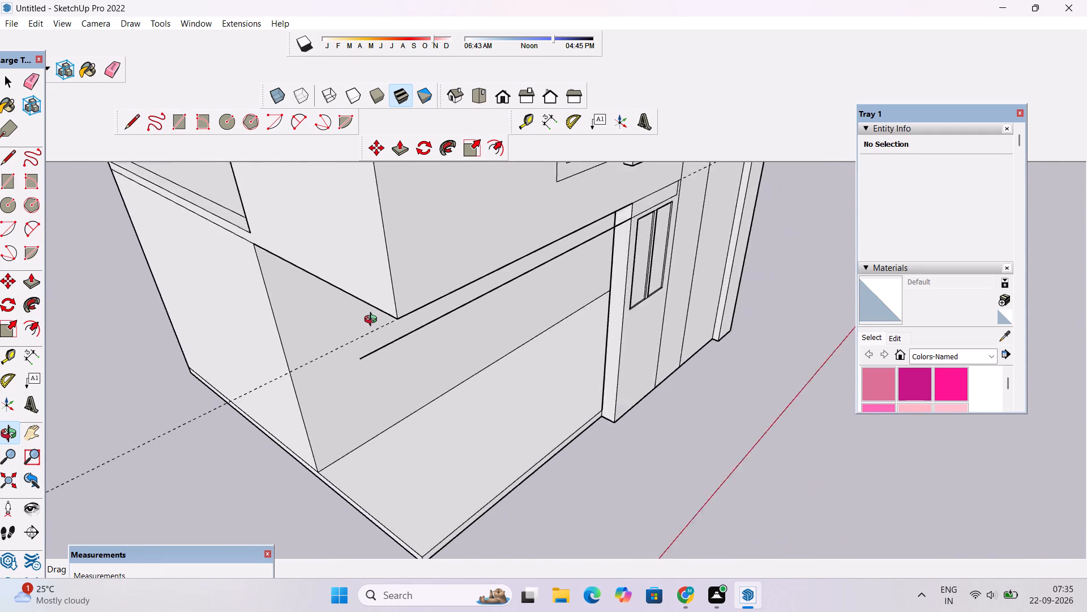
pyautogui.scroll(-2, 373, 321)
pyautogui.moveTo(477, 321); pyautogui.dragTo(365, 329)
pyautogui.moveTo(299, 327); pyautogui.dragTo(272, 319)
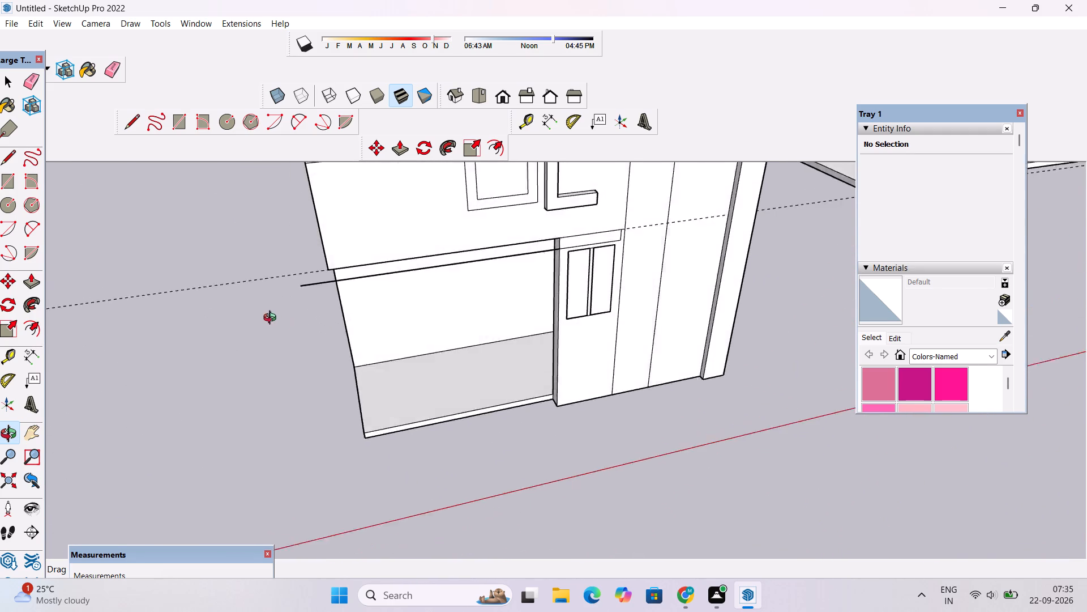
pyautogui.moveTo(272, 319); pyautogui.dragTo(211, 302)
pyautogui.hotkey('ctrl', 'z')
# Examine the front elevation and the open porch beneath the overhang from the front and from above.
pyautogui.scroll(6, 571, 246)
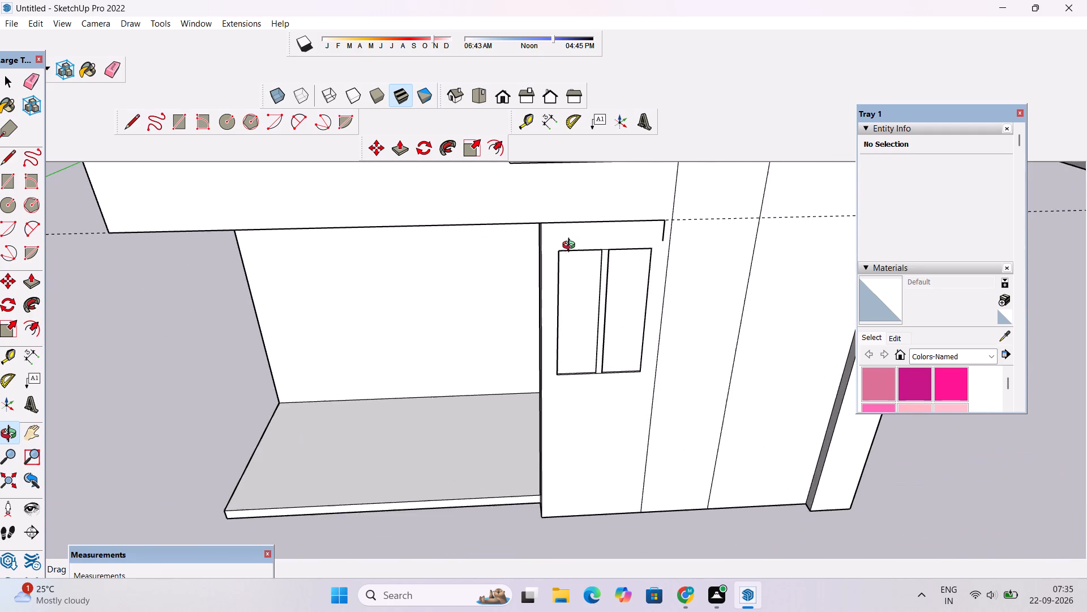
pyautogui.moveTo(570, 346); pyautogui.dragTo(576, 294)
pyautogui.keyDown('shift'); pyautogui.moveTo(581, 292); pyautogui.dragTo(433, 375); pyautogui.keyUp('shift')
pyautogui.scroll(-5, 433, 375)
pyautogui.keyDown('shift'); pyautogui.moveTo(367, 389); pyautogui.dragTo(494, 380); pyautogui.keyUp('shift')
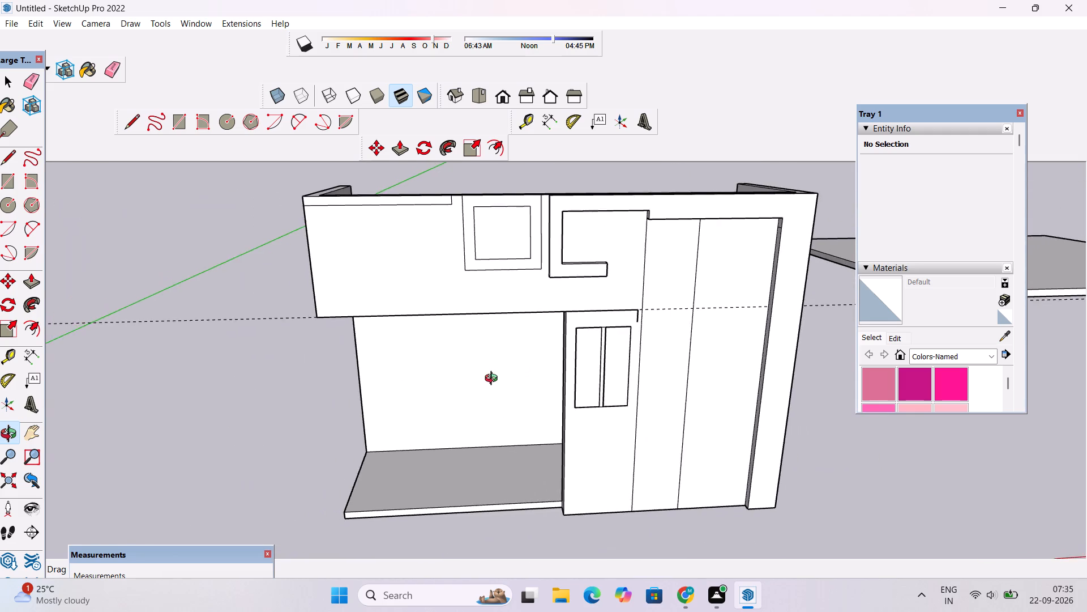
pyautogui.scroll(-6, 494, 373)
pyautogui.moveTo(426, 453); pyautogui.dragTo(424, 594)
pyautogui.scroll(1, 438, 434)
pyautogui.keyDown('shift'); pyautogui.click(438, 434); pyautogui.keyUp('shift')
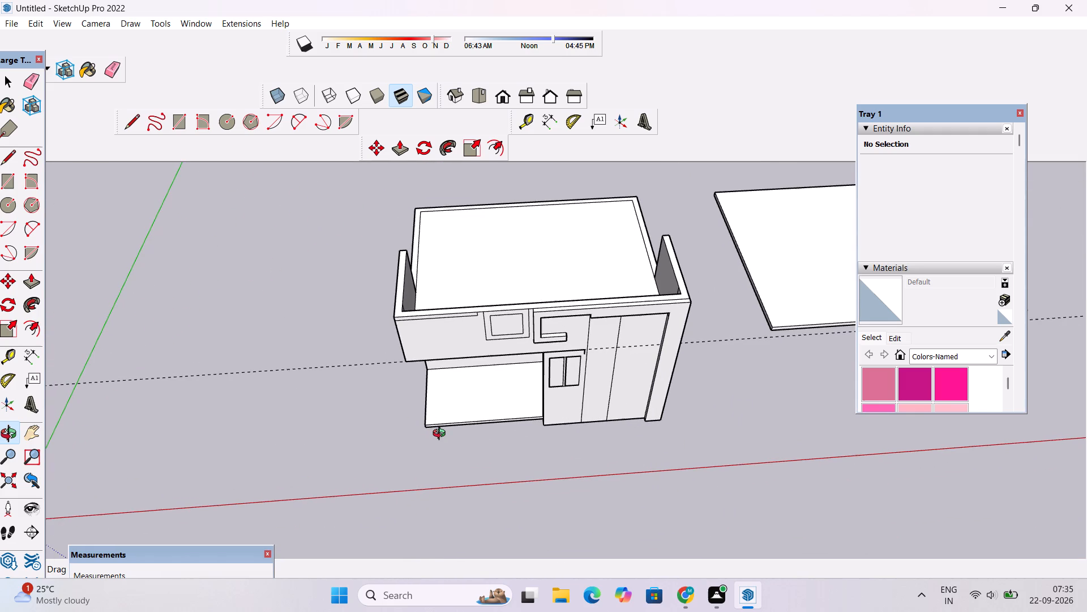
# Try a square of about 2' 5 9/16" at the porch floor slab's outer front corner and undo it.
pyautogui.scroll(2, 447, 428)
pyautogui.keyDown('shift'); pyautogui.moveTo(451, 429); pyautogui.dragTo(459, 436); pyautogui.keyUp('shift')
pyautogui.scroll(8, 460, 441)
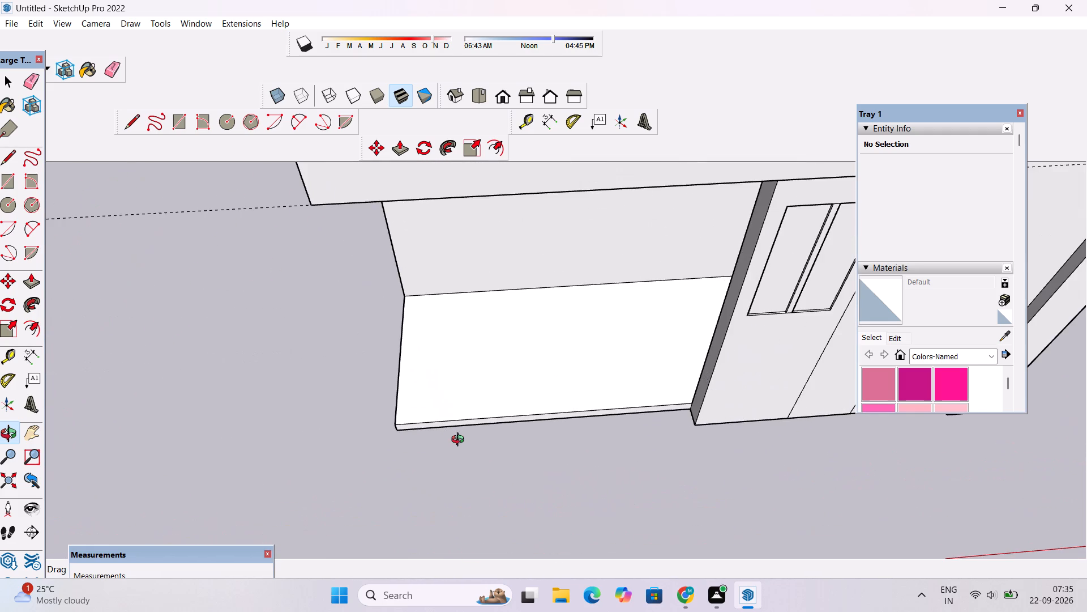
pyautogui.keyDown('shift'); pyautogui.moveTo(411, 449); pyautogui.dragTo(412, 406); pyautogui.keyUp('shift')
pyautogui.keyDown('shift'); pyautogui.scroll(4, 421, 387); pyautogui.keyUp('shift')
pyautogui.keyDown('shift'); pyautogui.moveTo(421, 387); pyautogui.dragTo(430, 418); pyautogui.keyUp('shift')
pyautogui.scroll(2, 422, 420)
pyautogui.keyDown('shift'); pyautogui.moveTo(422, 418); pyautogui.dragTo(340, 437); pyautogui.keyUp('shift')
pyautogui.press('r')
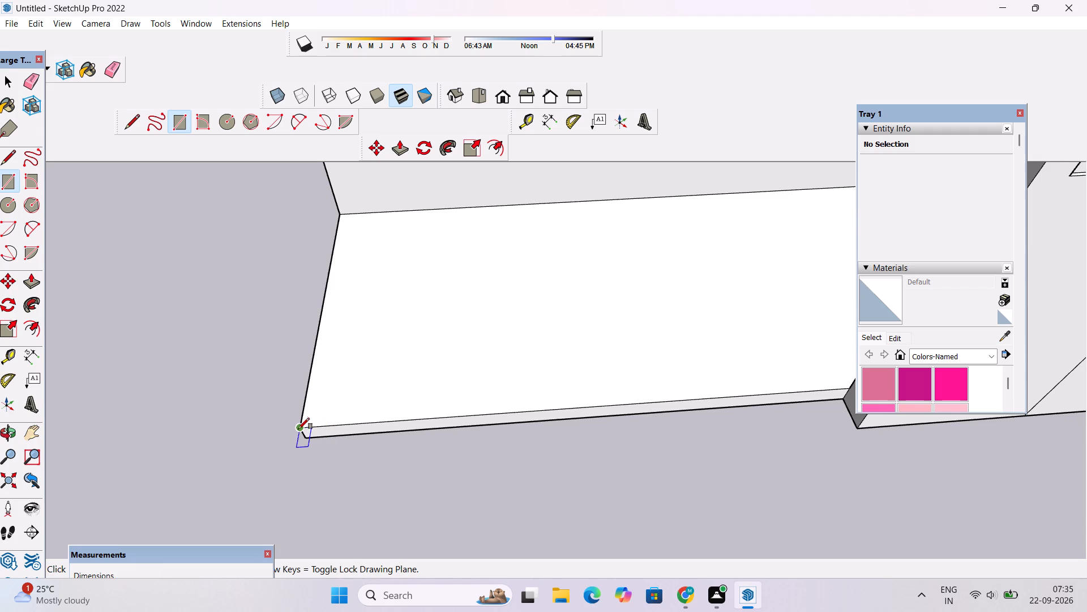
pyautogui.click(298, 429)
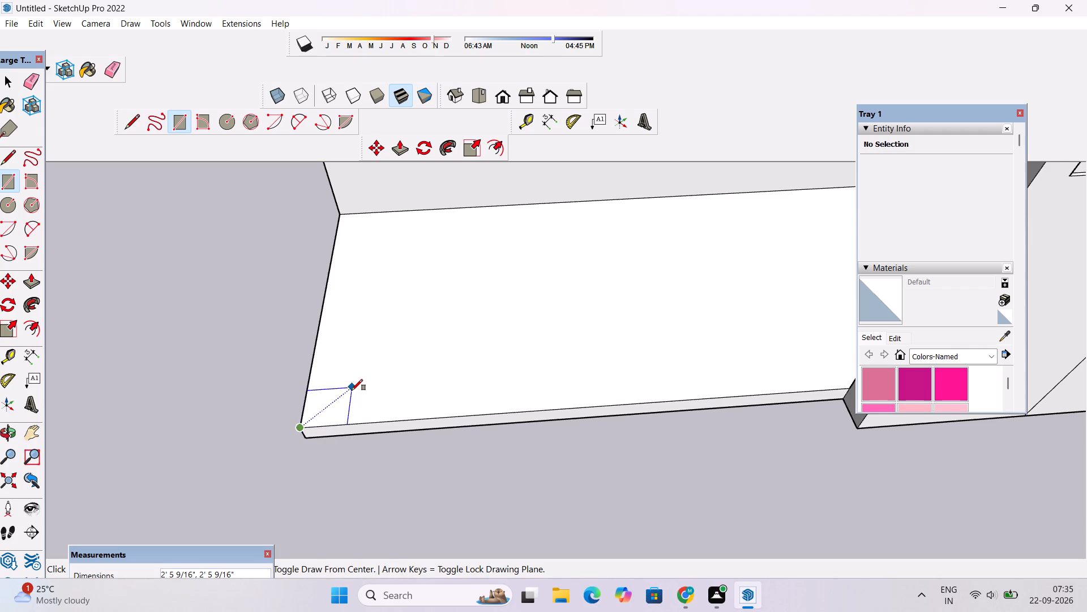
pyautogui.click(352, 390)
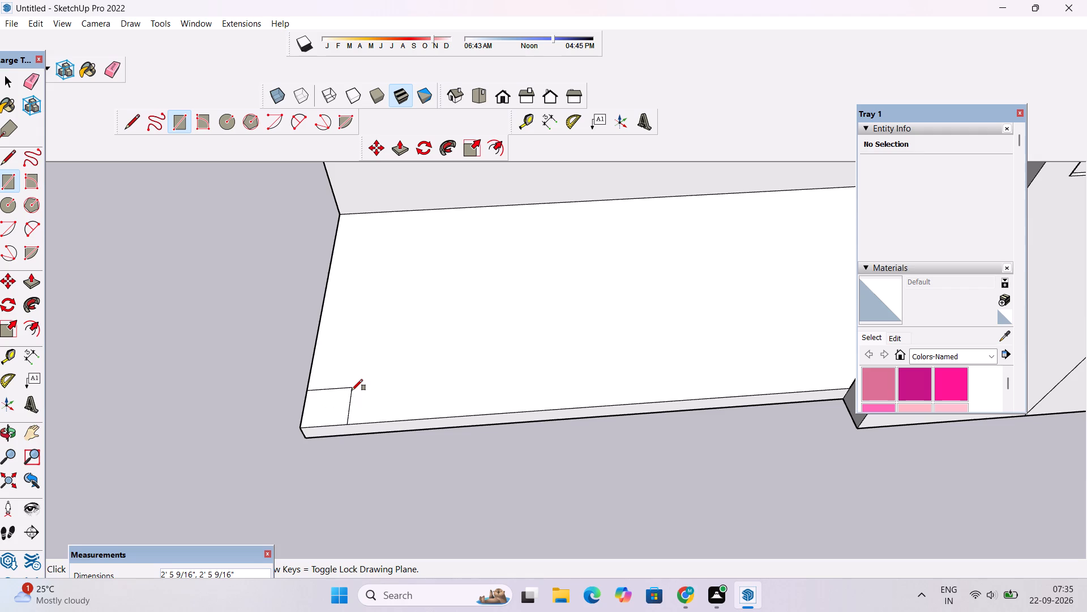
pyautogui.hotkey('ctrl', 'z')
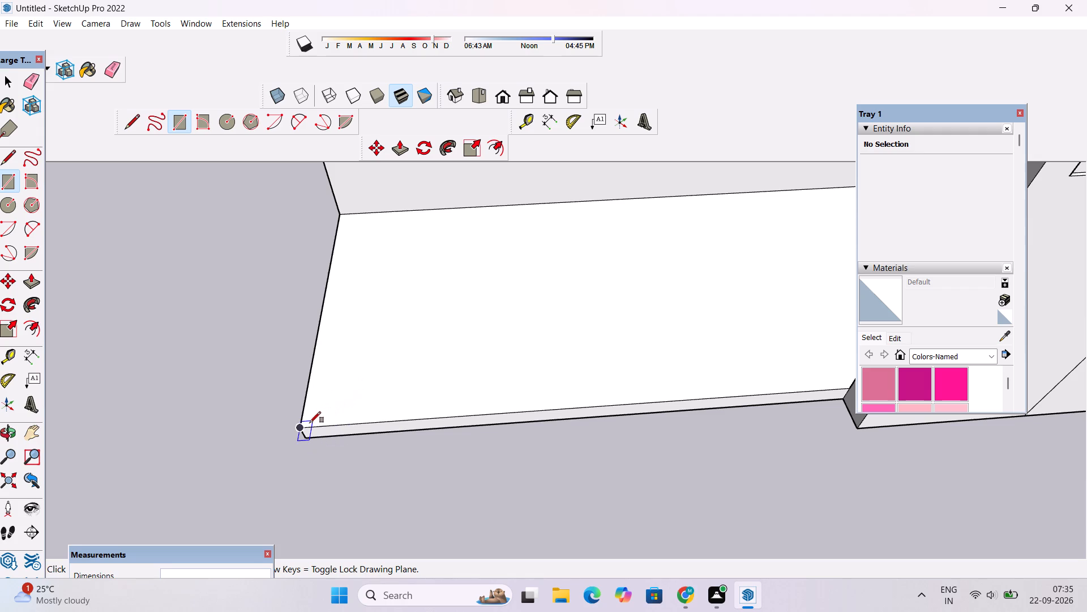
# Draw a rectangle of about 9.1 ft², roughly 3' by 3', at the porch floor slab's outer front corner.
pyautogui.click(299, 429)
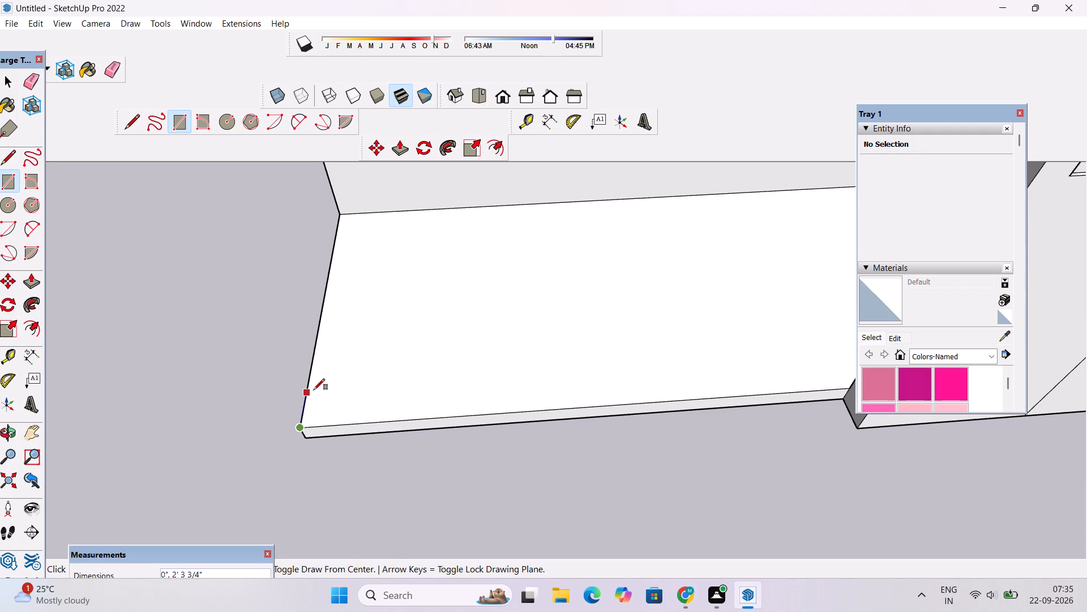
pyautogui.click(367, 382)
pyautogui.press('space')
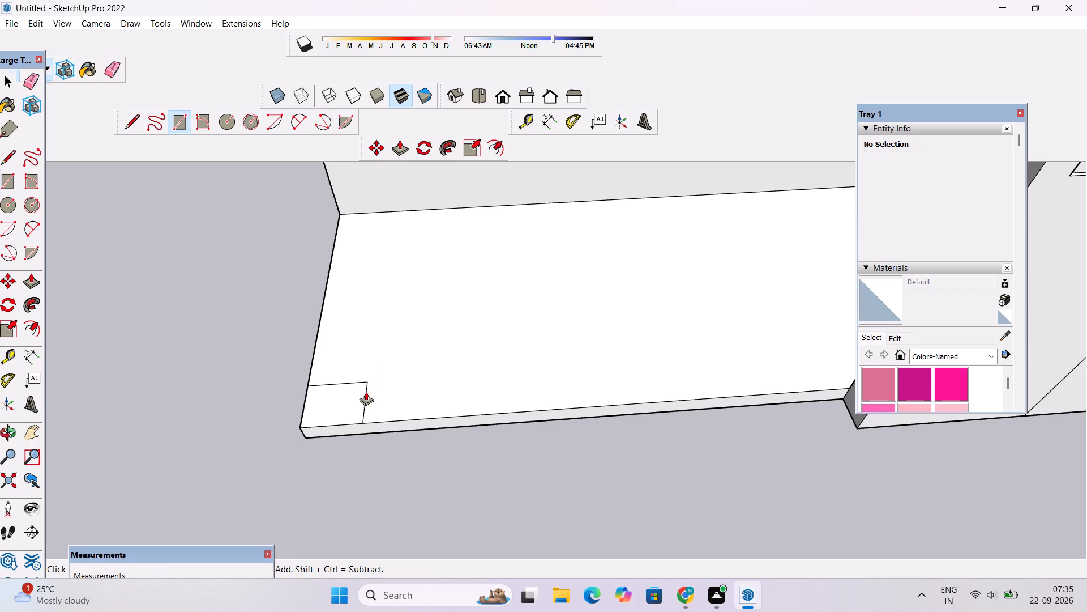
# Push/Pull the corner rectangle upward about 28' to form a pillar reaching the underside of the upper-floor overhang.
pyautogui.press('p')
pyautogui.click(358, 399)
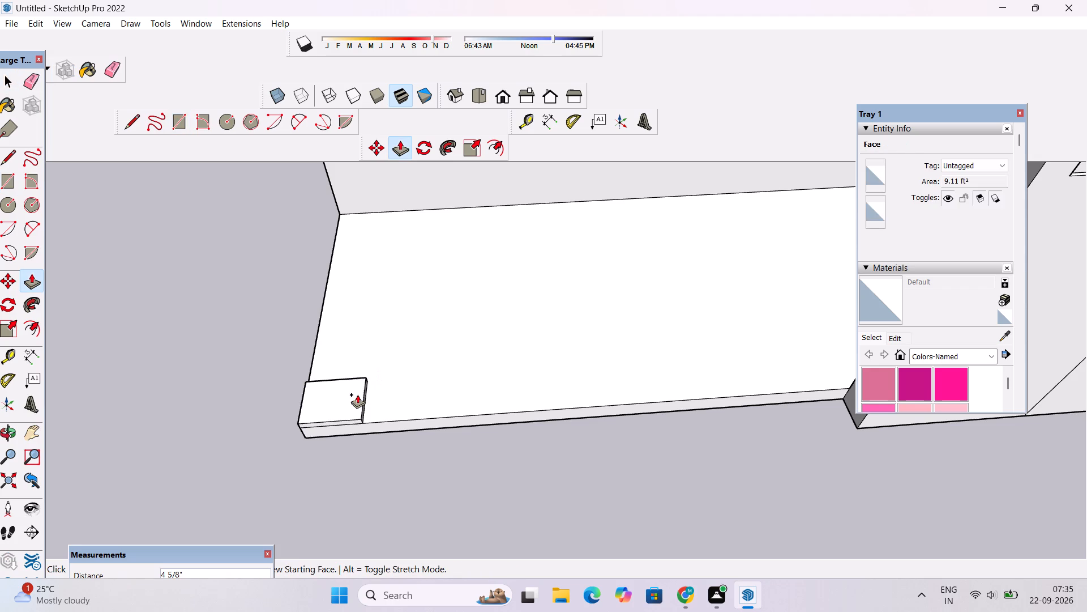
pyautogui.scroll(-3, 357, 394)
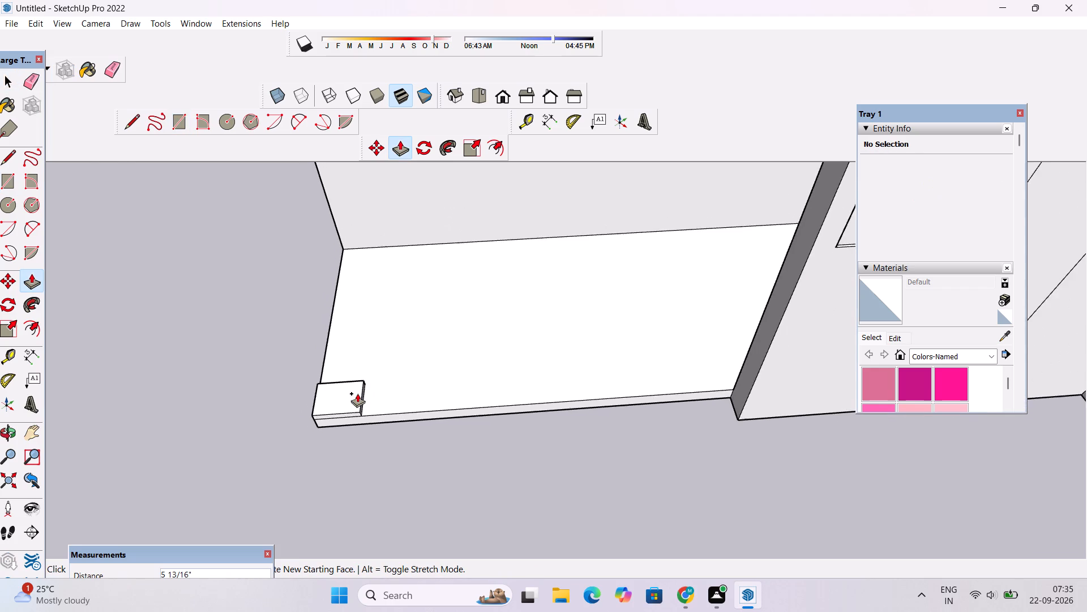
pyautogui.scroll(-5, 357, 393)
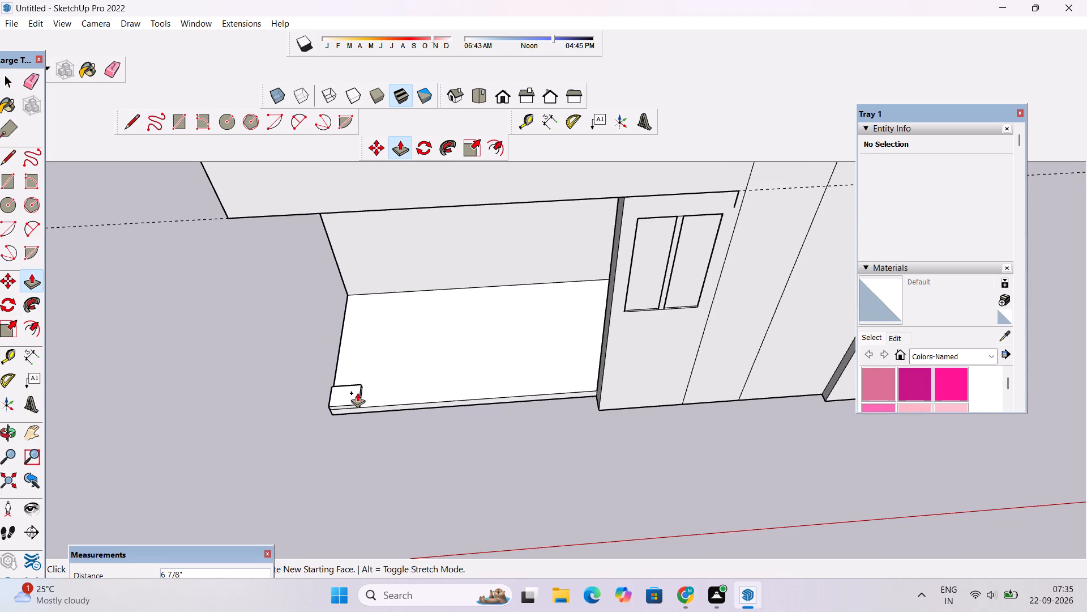
pyautogui.scroll(-2, 357, 393)
pyautogui.scroll(3, 359, 399)
pyautogui.scroll(-6, 359, 399)
pyautogui.scroll(6, 319, 310)
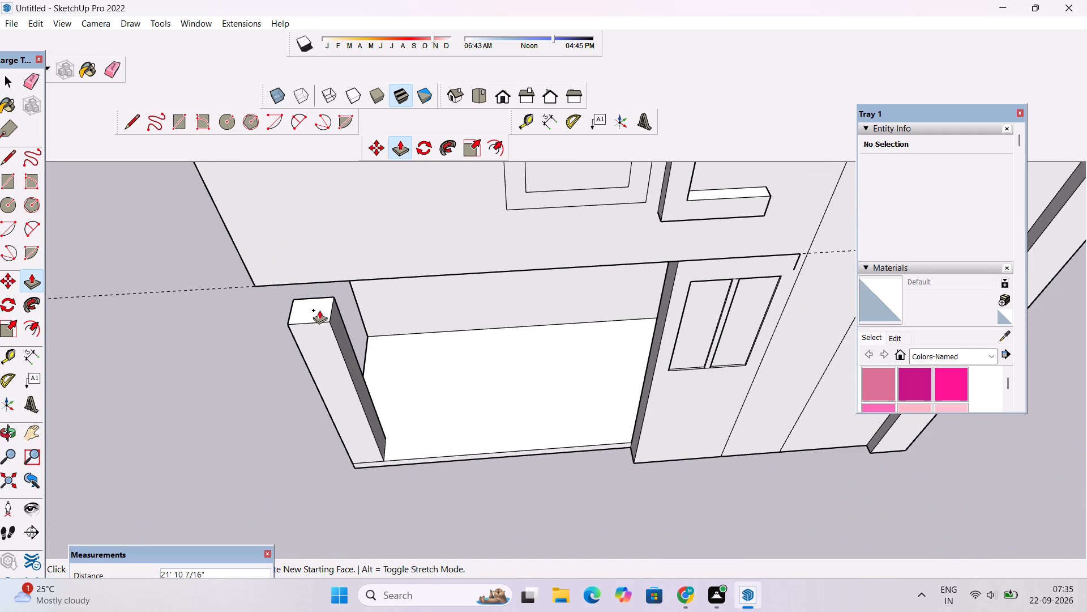
pyautogui.press('o')
pyautogui.moveTo(343, 409); pyautogui.dragTo(323, 329)
pyautogui.scroll(-4, 323, 322)
pyautogui.keyDown('shift'); pyautogui.moveTo(323, 322); pyautogui.dragTo(339, 403); pyautogui.keyUp('shift')
pyautogui.moveTo(339, 421); pyautogui.dragTo(338, 250)
pyautogui.moveTo(363, 343); pyautogui.dragTo(363, 291)
pyautogui.keyDown('shift'); pyautogui.moveTo(363, 291); pyautogui.dragTo(350, 325); pyautogui.keyUp('shift')
pyautogui.moveTo(350, 327); pyautogui.dragTo(350, 385)
pyautogui.keyDown('shift'); pyautogui.moveTo(350, 388); pyautogui.dragTo(352, 393); pyautogui.keyUp('shift')
pyautogui.moveTo(353, 392); pyautogui.dragTo(360, 416)
pyautogui.keyDown('shift'); pyautogui.moveTo(360, 416); pyautogui.dragTo(369, 426); pyautogui.keyUp('shift')
pyautogui.moveTo(361, 384); pyautogui.dragTo(367, 403)
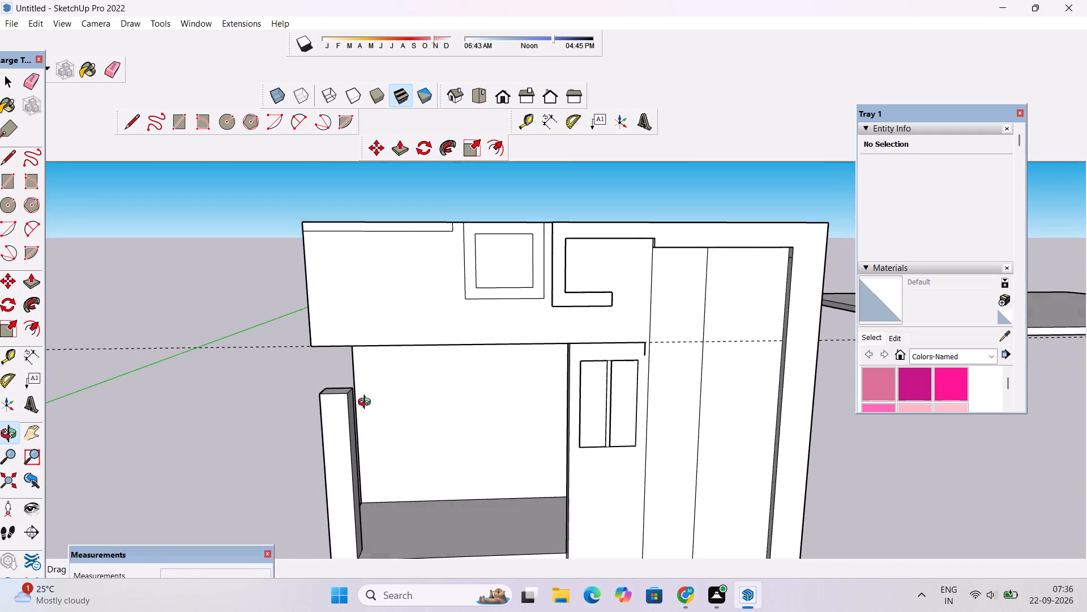
pyautogui.moveTo(367, 403); pyautogui.dragTo(367, 405)
pyautogui.moveTo(367, 407); pyautogui.dragTo(369, 366)
pyautogui.keyDown('shift'); pyautogui.moveTo(370, 382); pyautogui.dragTo(370, 353); pyautogui.keyUp('shift')
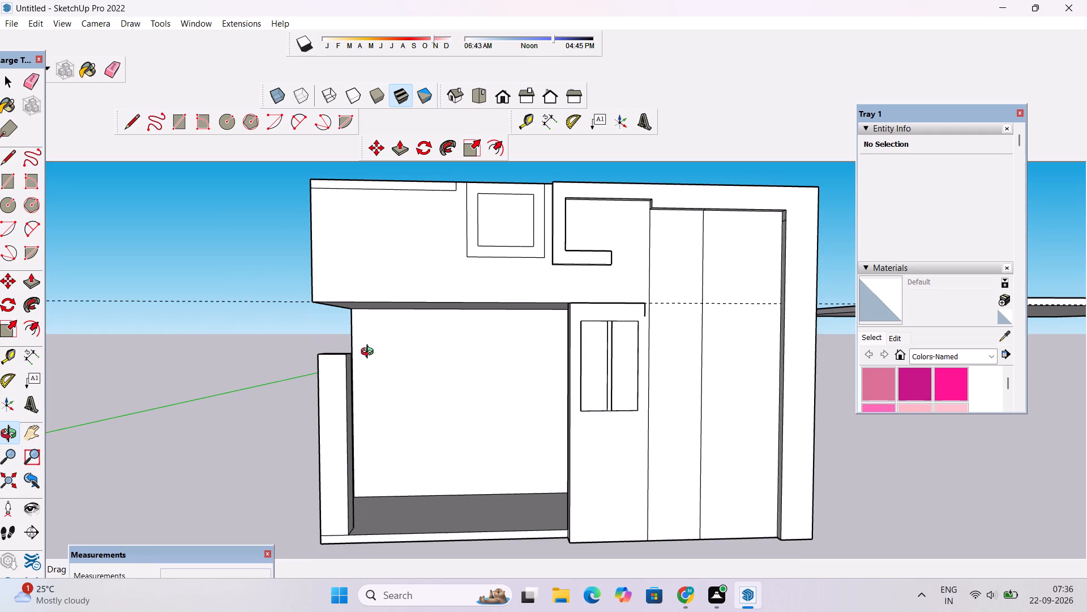
pyautogui.scroll(1, 370, 353)
pyautogui.scroll(-1, 370, 353)
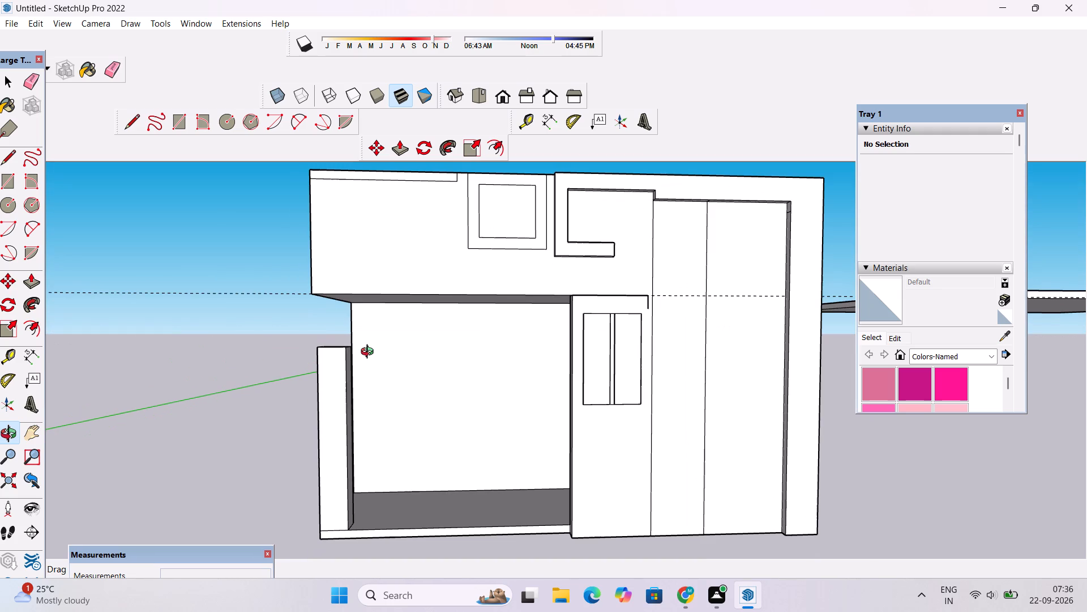
pyautogui.press('p')
pyautogui.scroll(1, 370, 353)
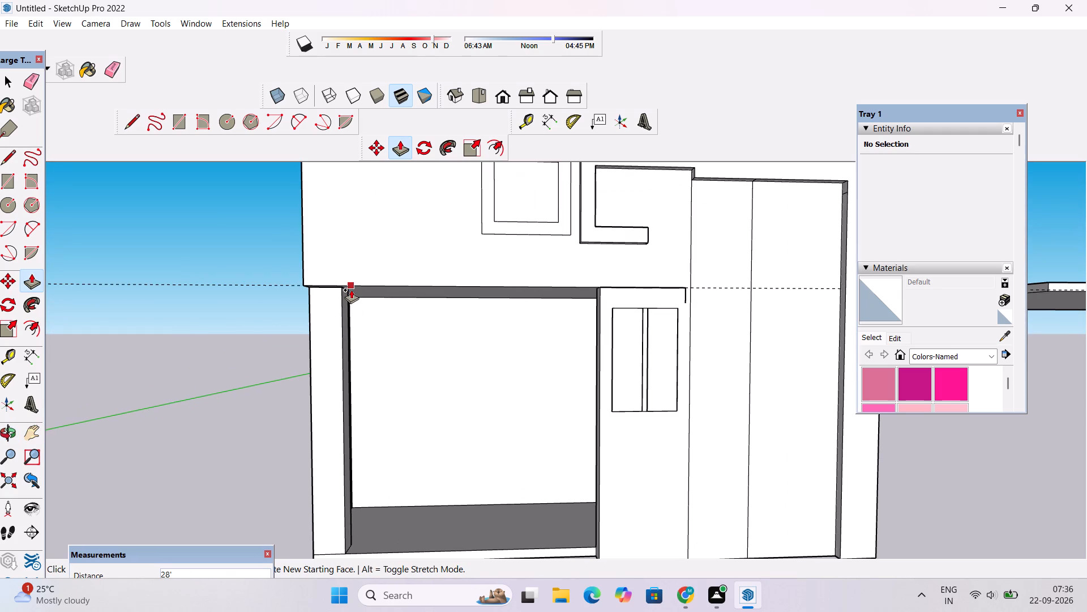
pyautogui.click(351, 290)
# Examine the porch corner pillar and the whole house from the front, above and both sides.
pyautogui.press('o')
pyautogui.scroll(-4, 342, 297)
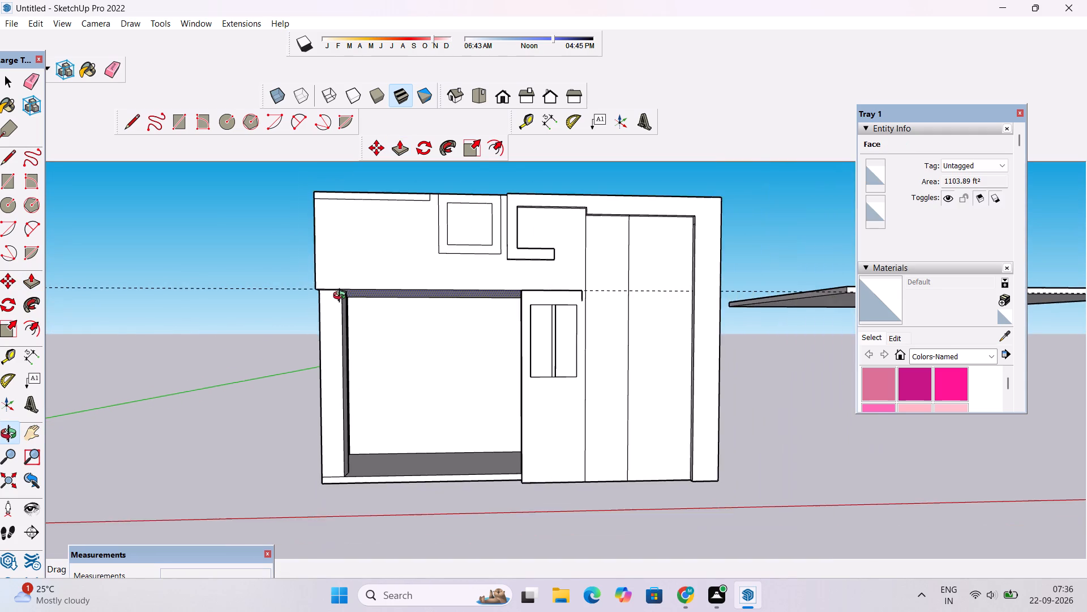
pyautogui.moveTo(401, 241); pyautogui.dragTo(572, 336)
pyautogui.scroll(-2, 572, 336)
pyautogui.moveTo(617, 318); pyautogui.dragTo(482, 394)
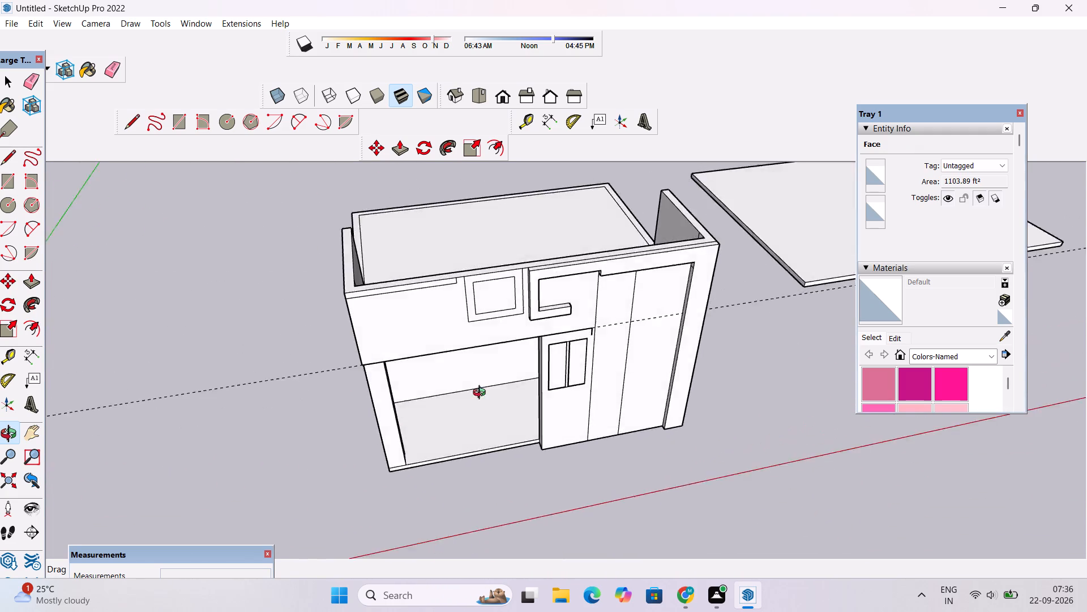
pyautogui.moveTo(482, 394); pyautogui.dragTo(291, 382)
pyautogui.moveTo(214, 390); pyautogui.dragTo(352, 369)
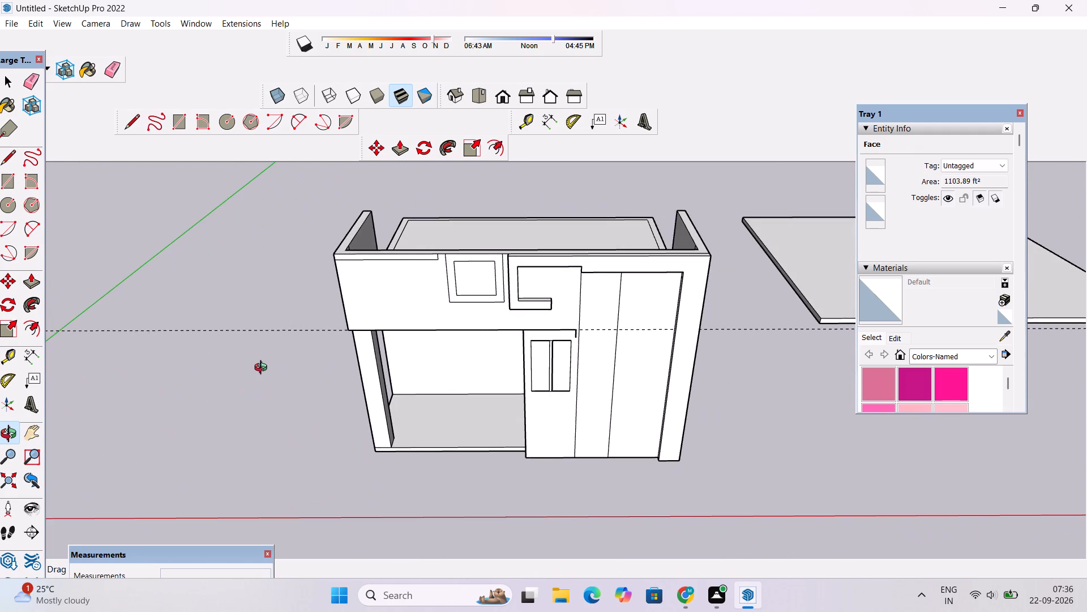
pyautogui.scroll(-2, 259, 364)
pyautogui.moveTo(219, 373); pyautogui.dragTo(454, 353)
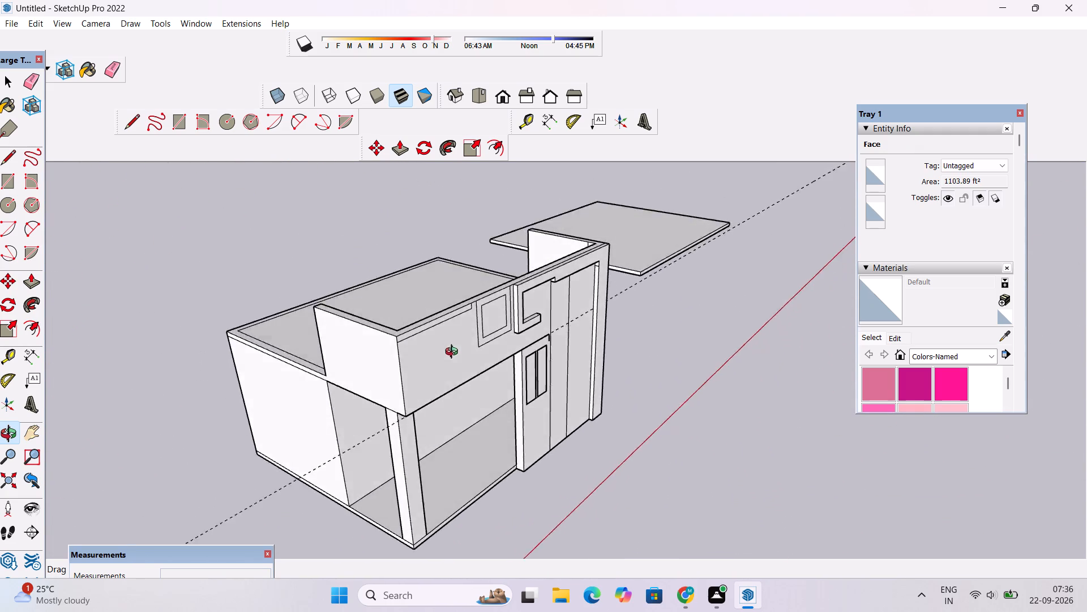
pyautogui.moveTo(454, 353); pyautogui.dragTo(237, 381)
pyautogui.scroll(-4, 220, 379)
pyautogui.moveTo(157, 384); pyautogui.dragTo(239, 384)
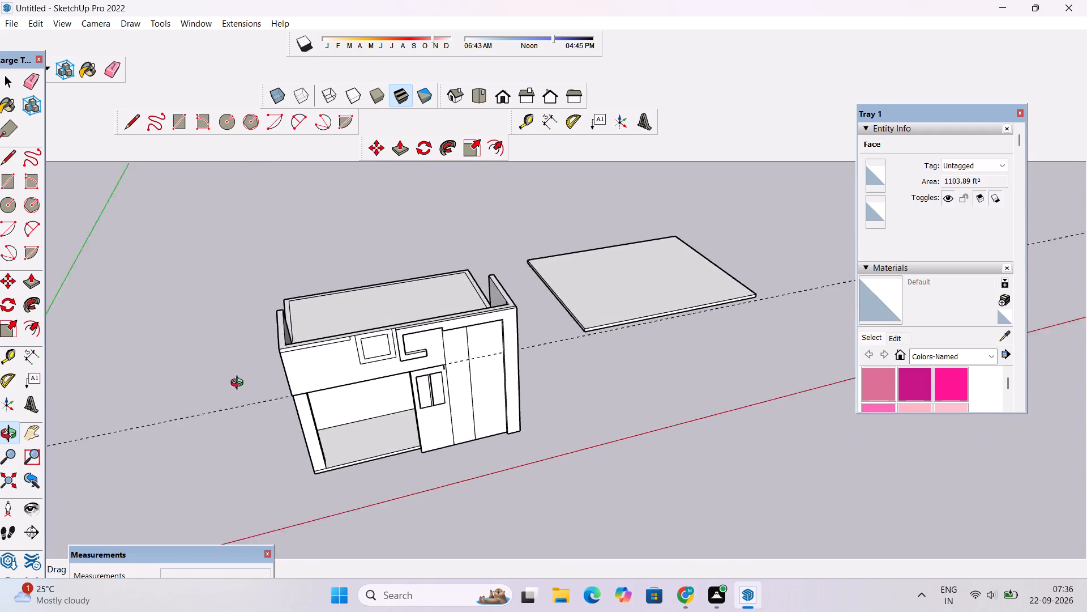
pyautogui.moveTo(239, 384); pyautogui.dragTo(315, 369)
pyautogui.scroll(4, 337, 364)
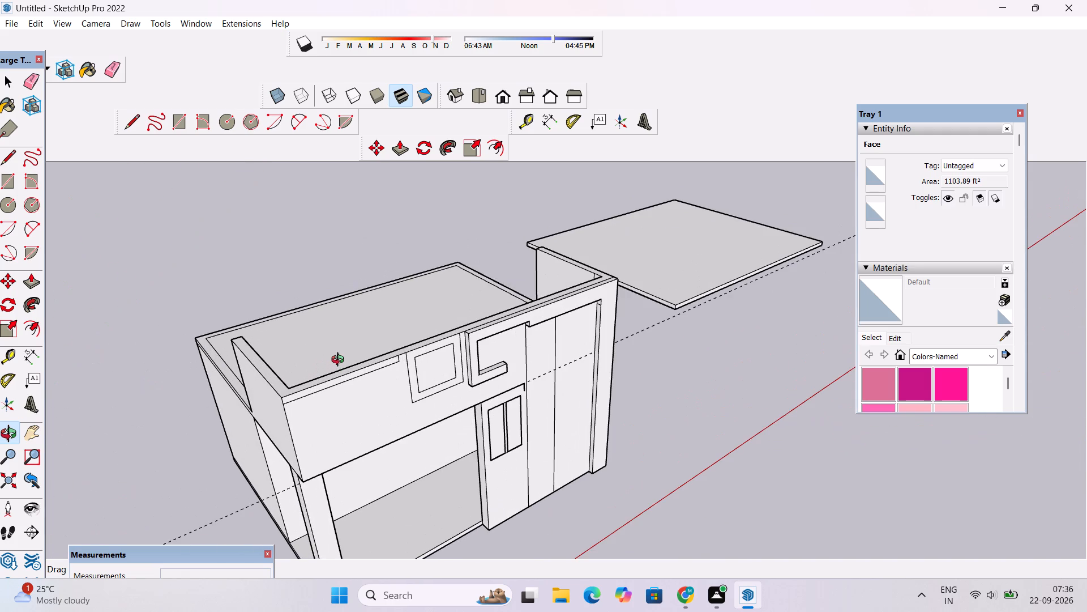
pyautogui.scroll(-4, 340, 361)
pyautogui.moveTo(379, 381); pyautogui.dragTo(363, 384)
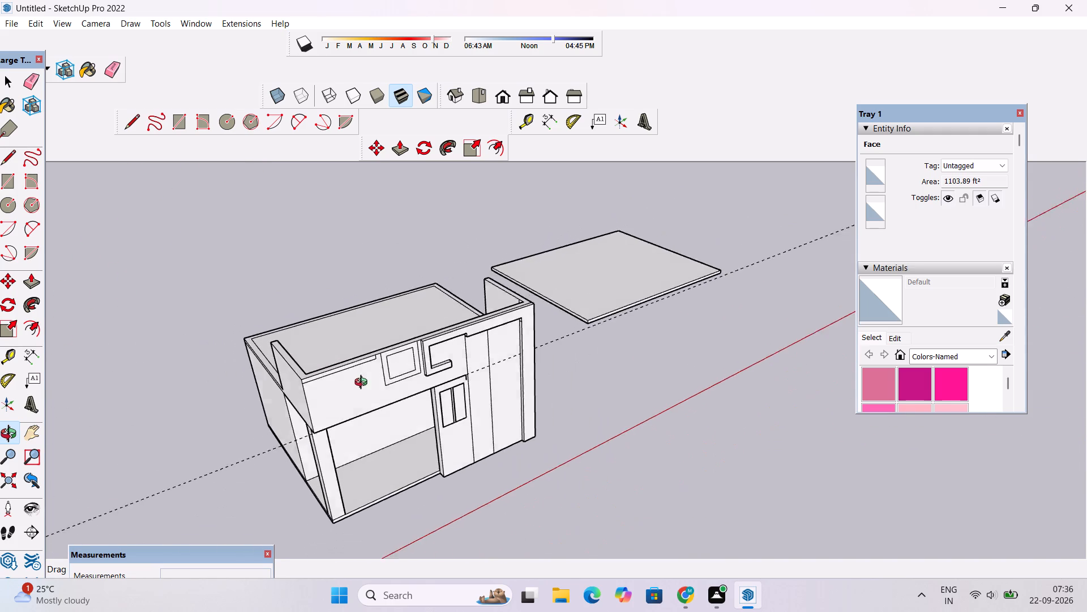
pyautogui.moveTo(363, 384); pyautogui.dragTo(242, 351)
pyautogui.scroll(-1, 283, 372)
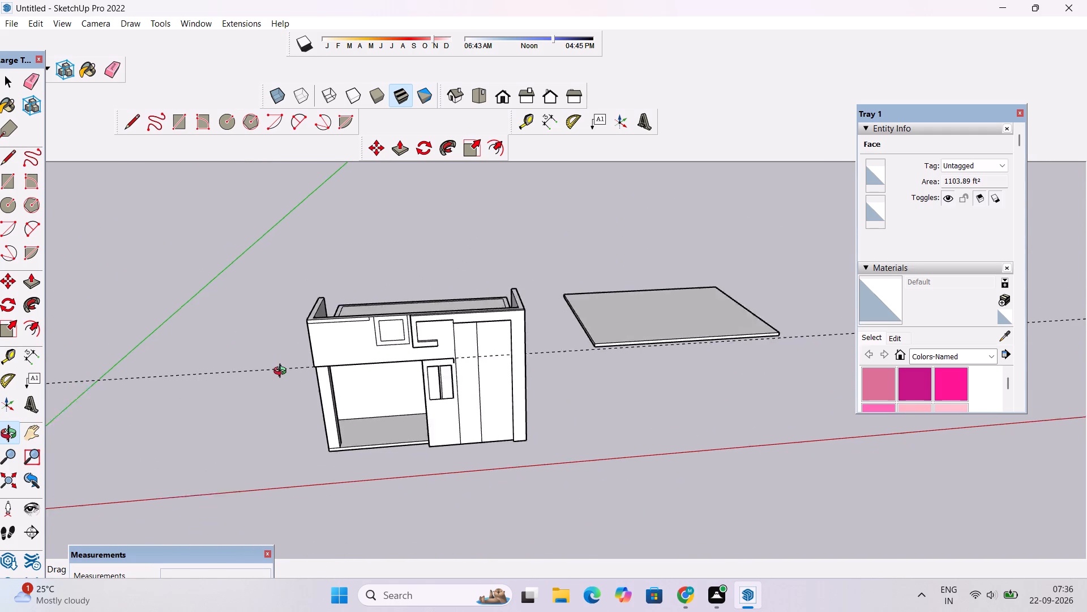
pyautogui.scroll(-3, 283, 372)
pyautogui.scroll(4, 283, 372)
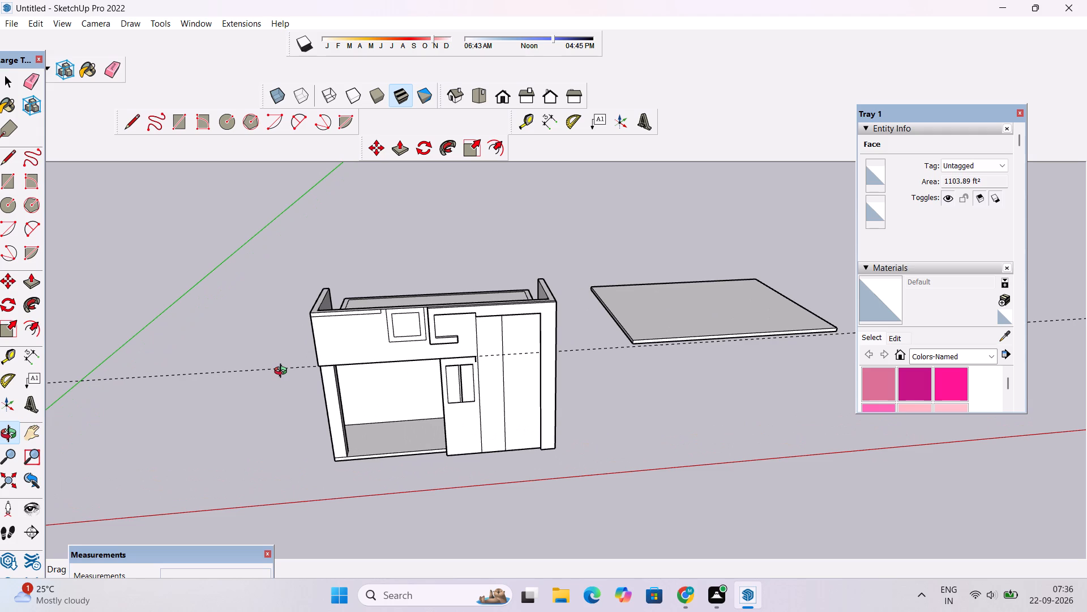
pyautogui.scroll(-7, 292, 322)
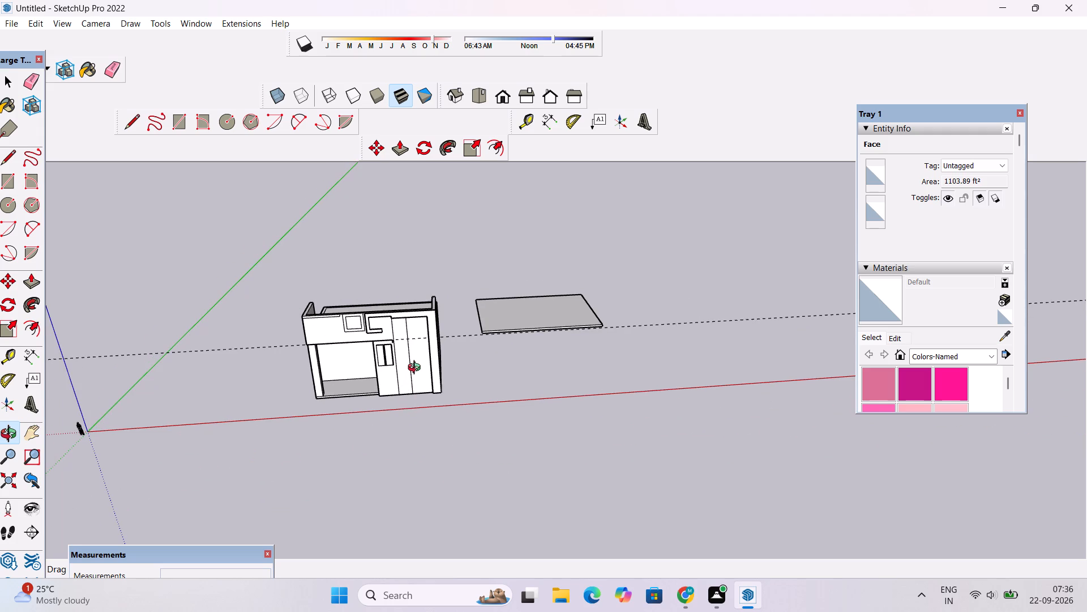
pyautogui.keyDown('shift'); pyautogui.moveTo(416, 379); pyautogui.dragTo(400, 297); pyautogui.keyUp('shift')
pyautogui.moveTo(400, 338); pyautogui.dragTo(383, 269)
pyautogui.moveTo(356, 266); pyautogui.dragTo(384, 302)
pyautogui.keyDown('shift'); pyautogui.moveTo(322, 286); pyautogui.dragTo(387, 283); pyautogui.keyUp('shift')
pyautogui.keyDown('shift'); pyautogui.moveTo(434, 330); pyautogui.dragTo(416, 258); pyautogui.keyUp('shift')
pyautogui.moveTo(412, 257); pyautogui.dragTo(423, 311)
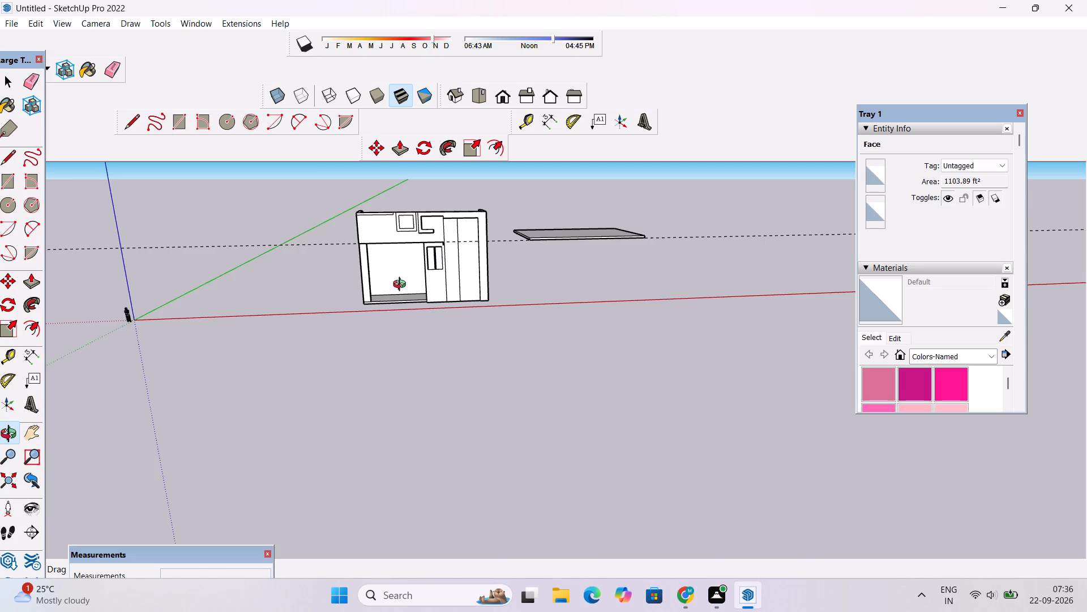
pyautogui.scroll(5, 402, 286)
pyautogui.keyDown('shift'); pyautogui.moveTo(395, 273); pyautogui.dragTo(410, 297); pyautogui.keyUp('shift')
pyautogui.scroll(4, 410, 289)
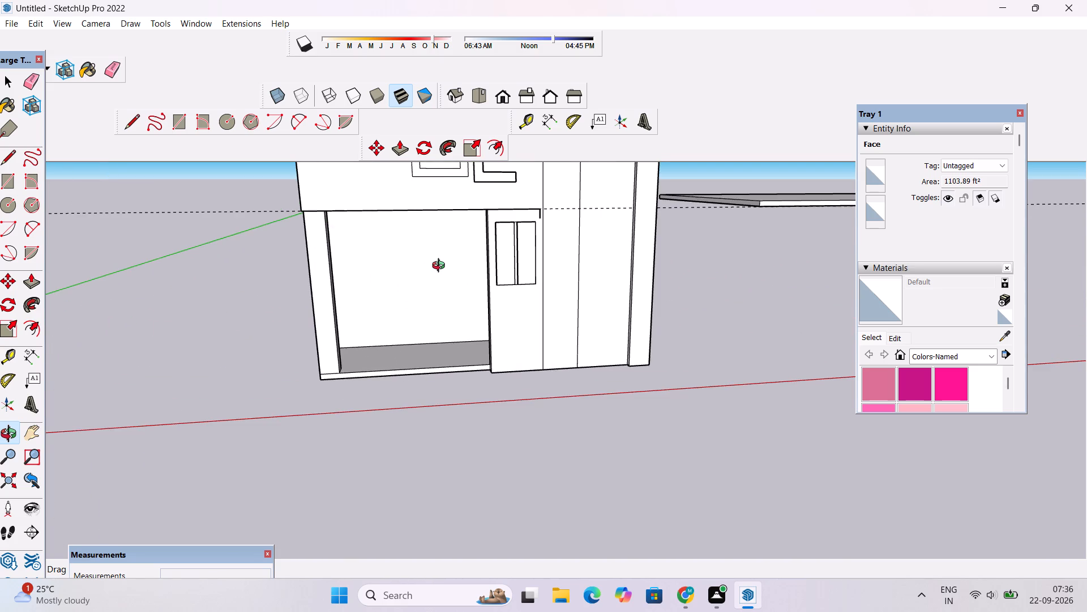
pyautogui.moveTo(441, 267); pyautogui.dragTo(386, 288)
pyautogui.scroll(-2, 377, 284)
pyautogui.keyDown('shift'); pyautogui.moveTo(397, 275); pyautogui.dragTo(434, 361); pyautogui.keyUp('shift')
pyautogui.keyDown('shift'); pyautogui.scroll(-2, 431, 340); pyautogui.keyUp('shift')
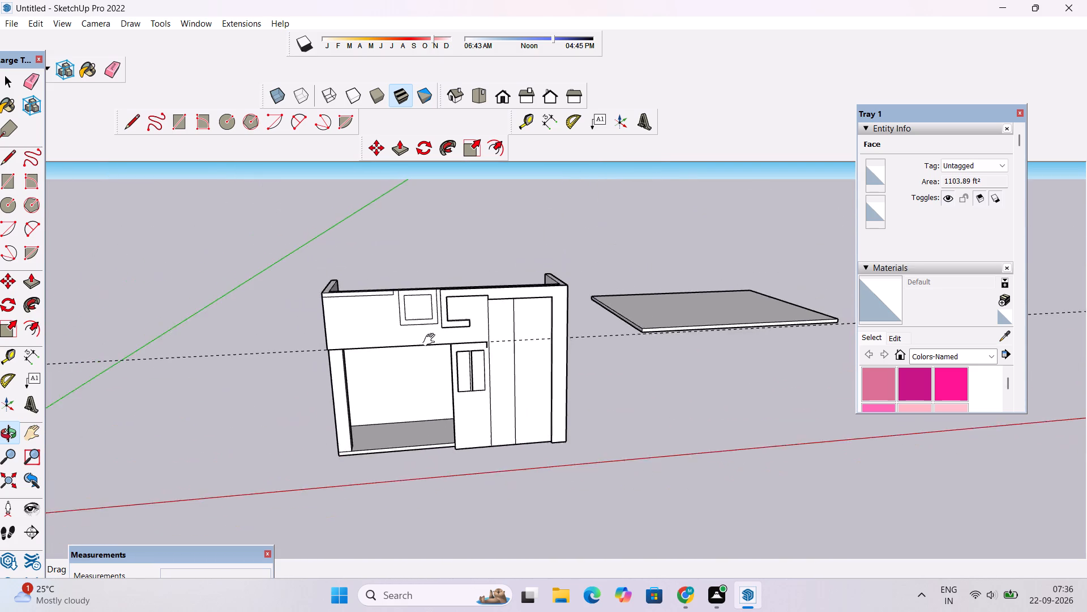
# Examine the house's front facade and porch corner pillar from low, level and raised front viewpoints.
pyautogui.keyDown('shift'); pyautogui.scroll(-1, 431, 340); pyautogui.keyUp('shift')
pyautogui.scroll(4, 432, 340)
pyautogui.keyDown('shift'); pyautogui.moveTo(458, 369); pyautogui.dragTo(458, 309); pyautogui.keyUp('shift')
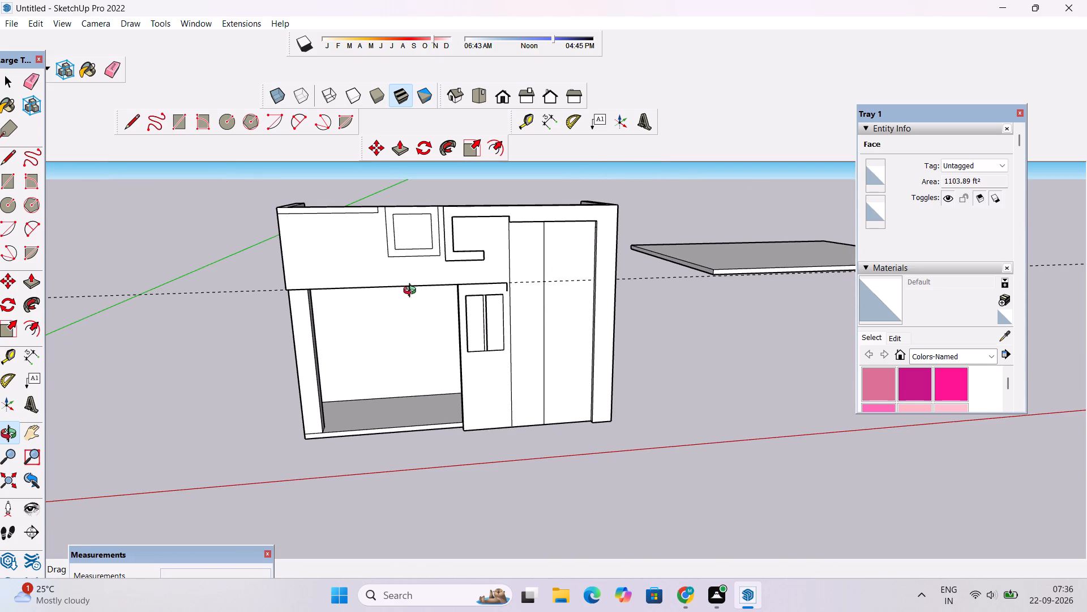
pyautogui.scroll(3, 423, 271)
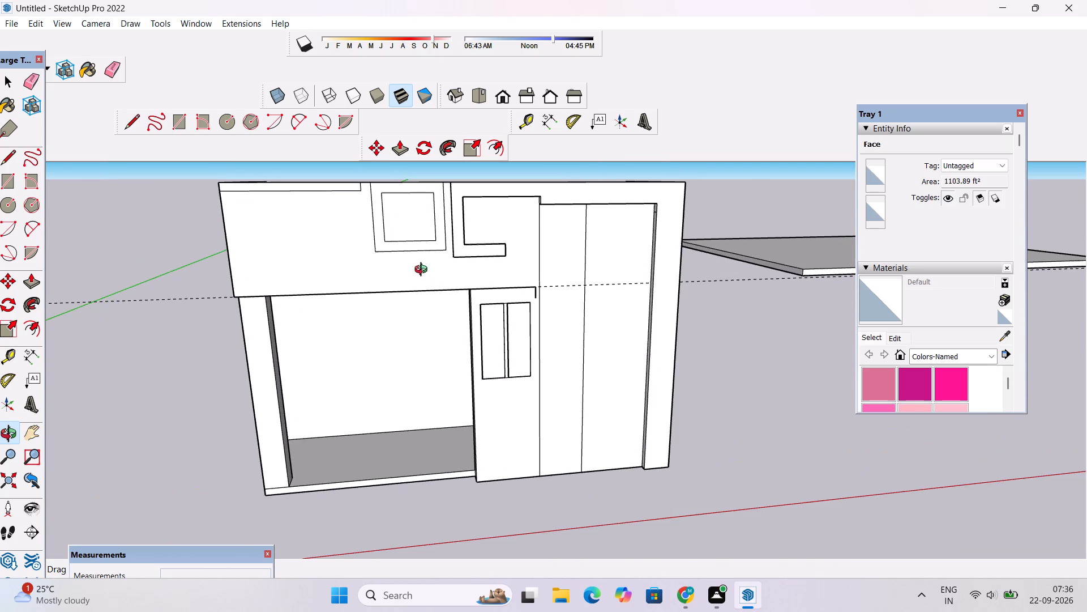
pyautogui.scroll(-9, 423, 270)
pyautogui.moveTo(426, 288); pyautogui.dragTo(425, 240)
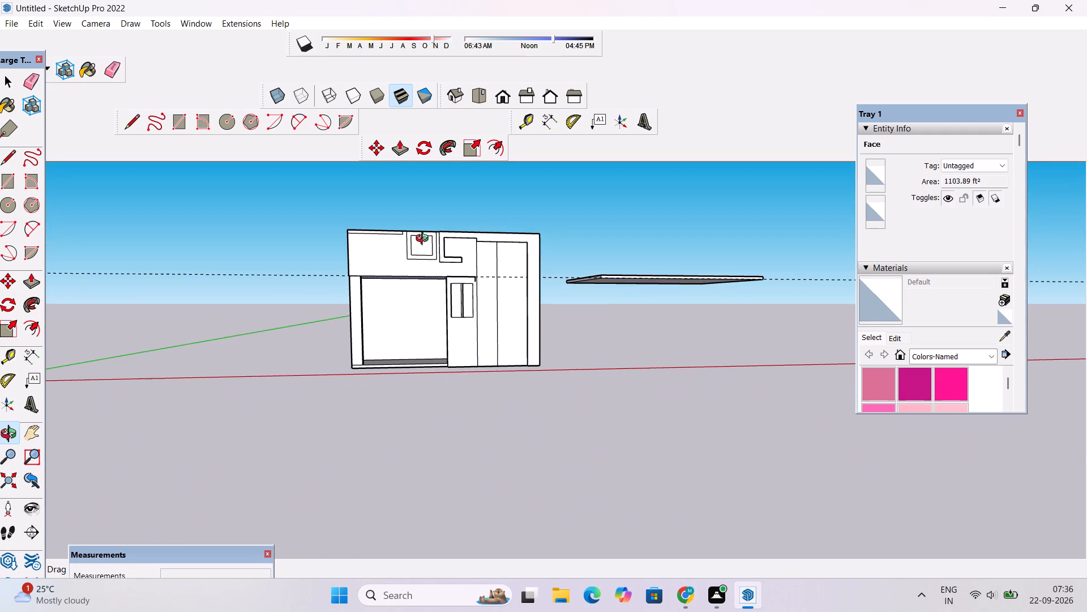
pyautogui.keyDown('shift'); pyautogui.scroll(-3, 425, 240); pyautogui.keyUp('shift')
pyautogui.keyDown('shift'); pyautogui.moveTo(425, 237); pyautogui.dragTo(419, 274); pyautogui.keyUp('shift')
pyautogui.scroll(2, 418, 275)
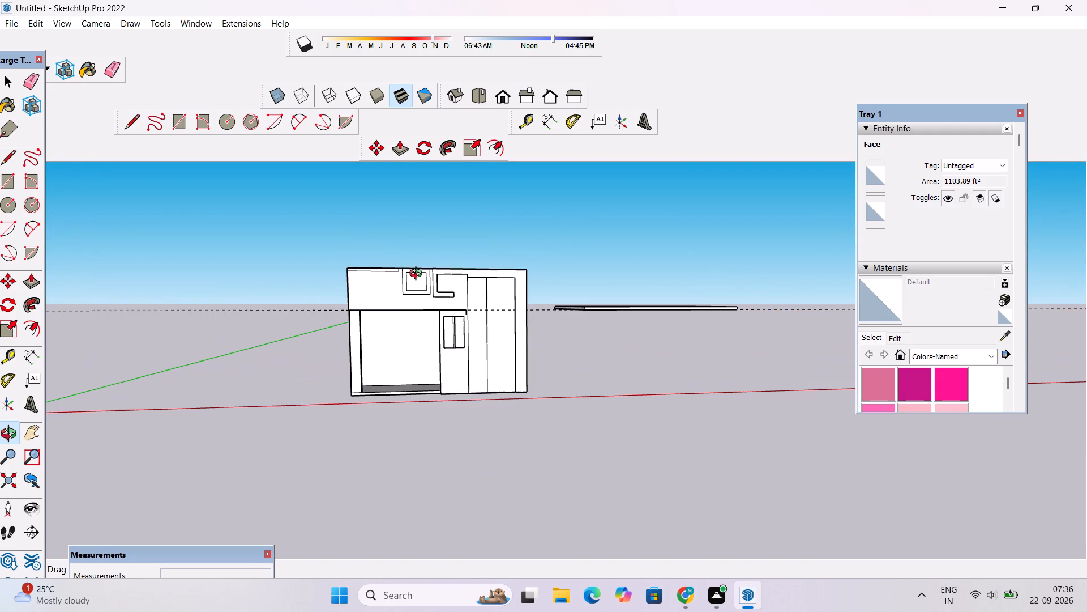
pyautogui.moveTo(421, 300); pyautogui.dragTo(430, 341)
pyautogui.scroll(3, 622, 322)
pyautogui.moveTo(610, 305); pyautogui.dragTo(574, 305)
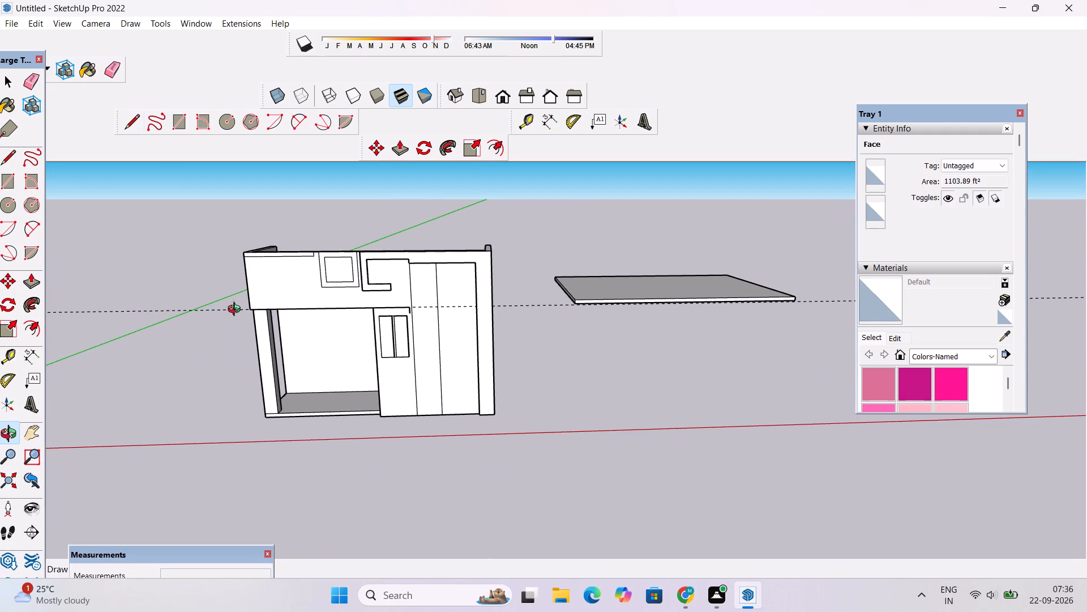
pyautogui.scroll(5, 271, 322)
pyautogui.scroll(1, 396, 323)
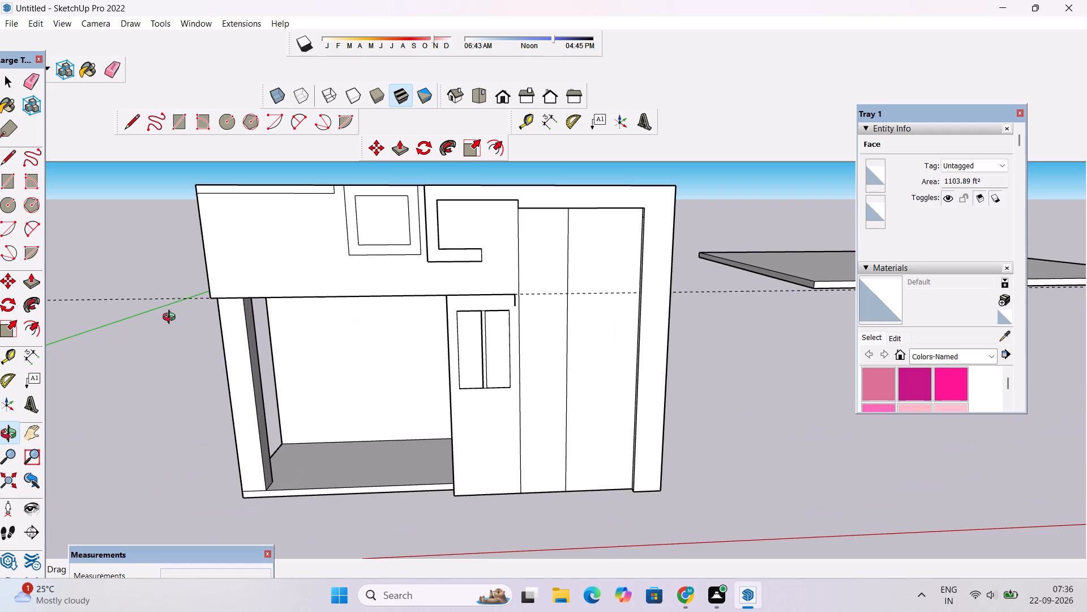
pyautogui.scroll(-1, 169, 317)
# Draw lines closing a beam strip about 39' long and 1' 7" deep below the porch overhang's lower front edge.
pyautogui.scroll(5, 438, 329)
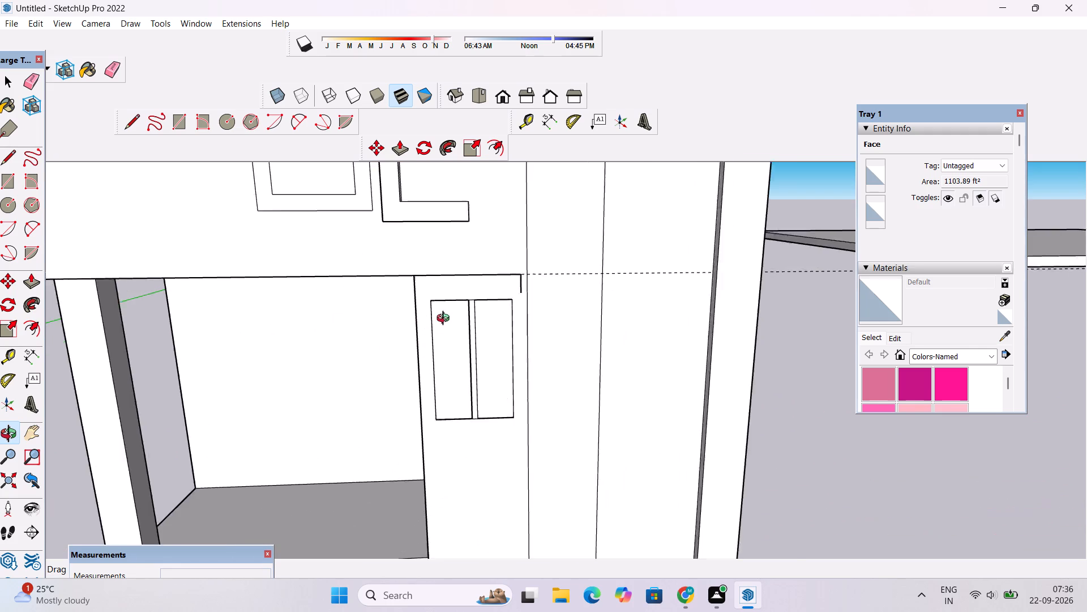
pyautogui.scroll(2, 446, 320)
pyautogui.click(126, 121)
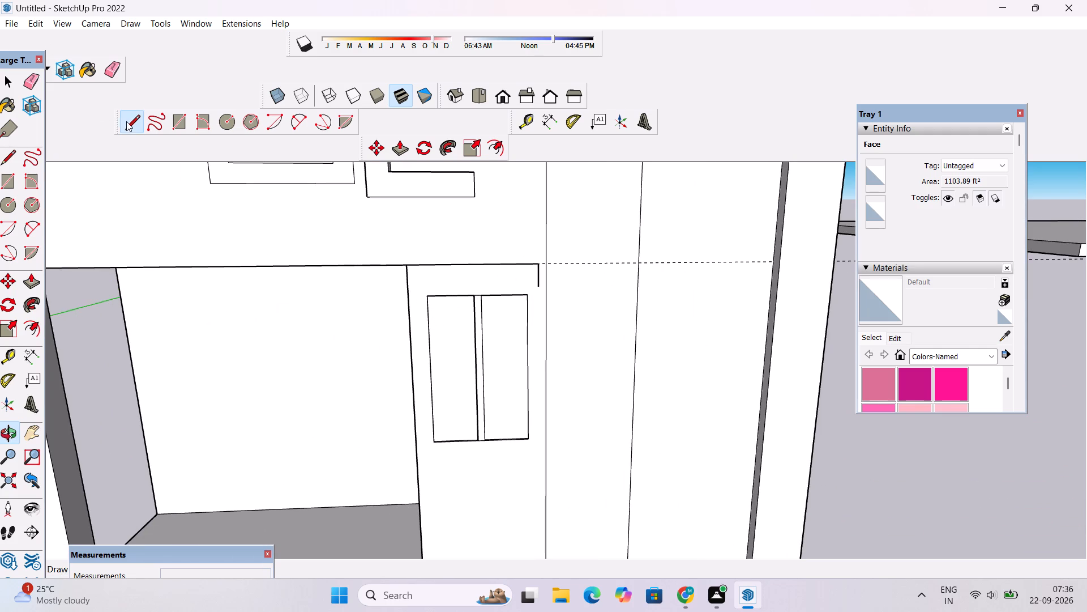
pyautogui.click(538, 288)
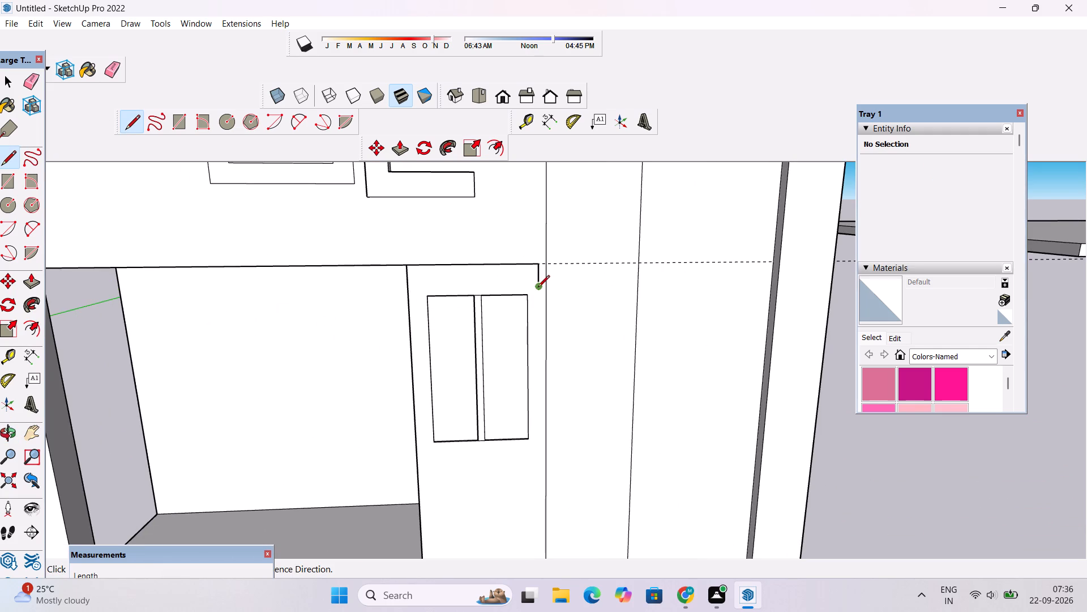
pyautogui.scroll(-11, 456, 291)
pyautogui.scroll(10, 273, 289)
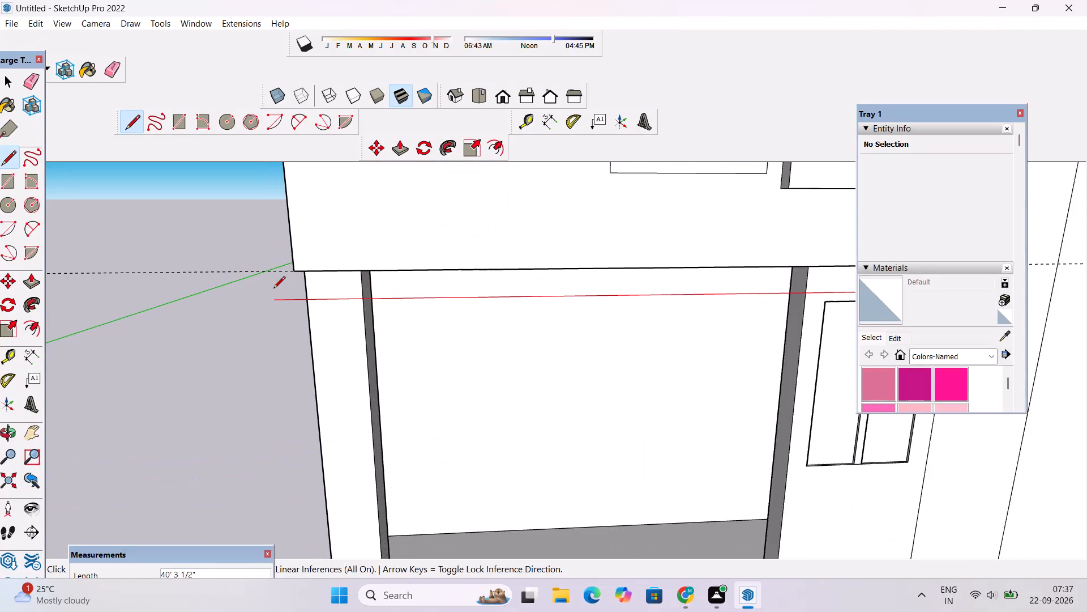
pyautogui.scroll(1, 273, 289)
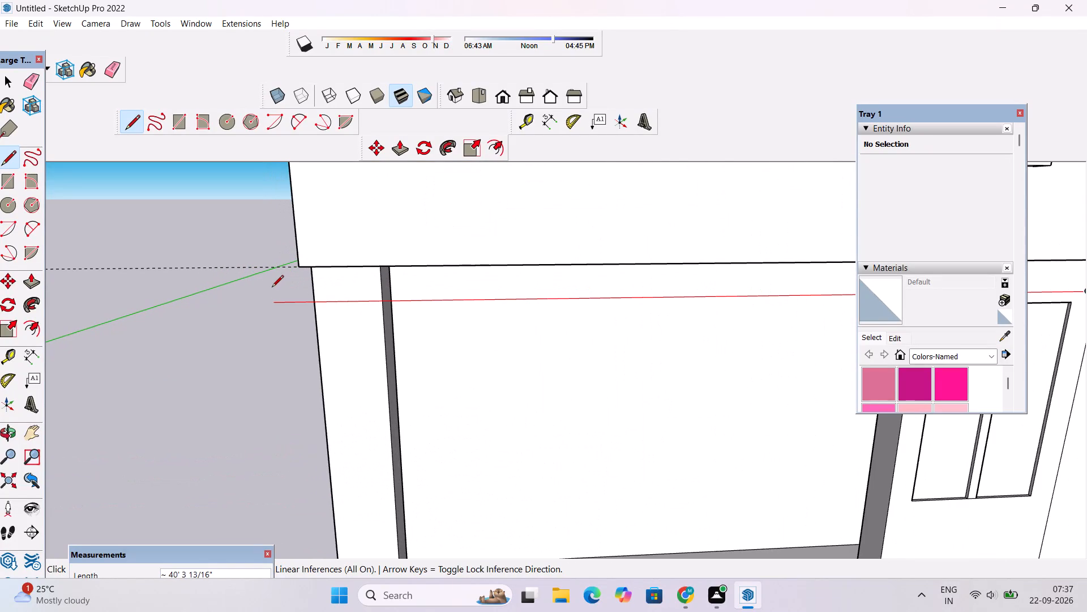
pyautogui.click(300, 300)
pyautogui.click(300, 268)
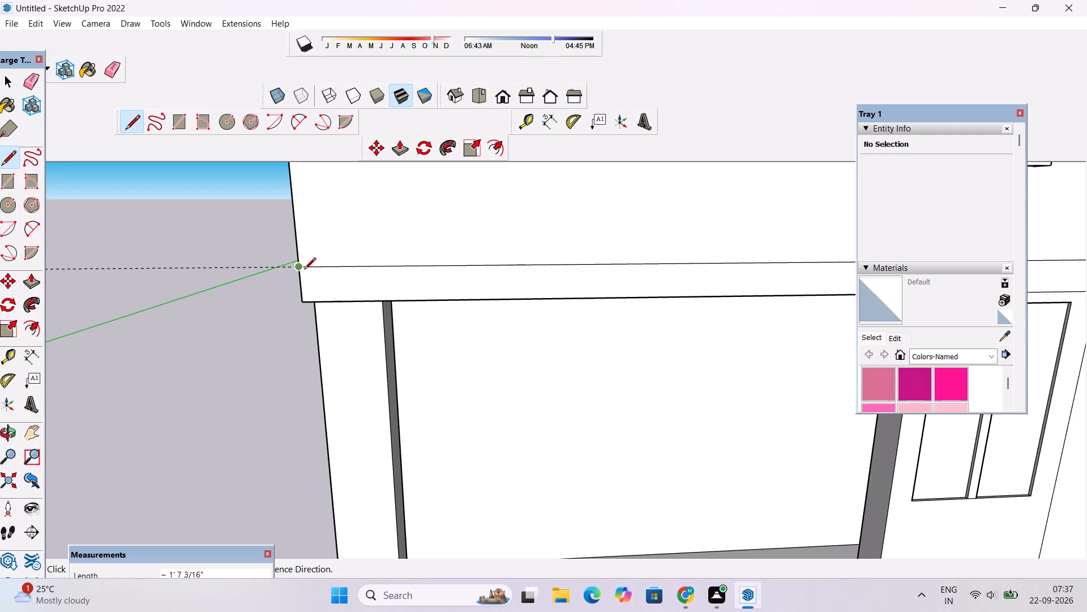
# Push/Pull the back of the beam strip 2' inward to meet the porch corner pillar's front face.
pyautogui.press('o')
pyautogui.scroll(-5, 306, 280)
pyautogui.moveTo(283, 313); pyautogui.dragTo(604, 286)
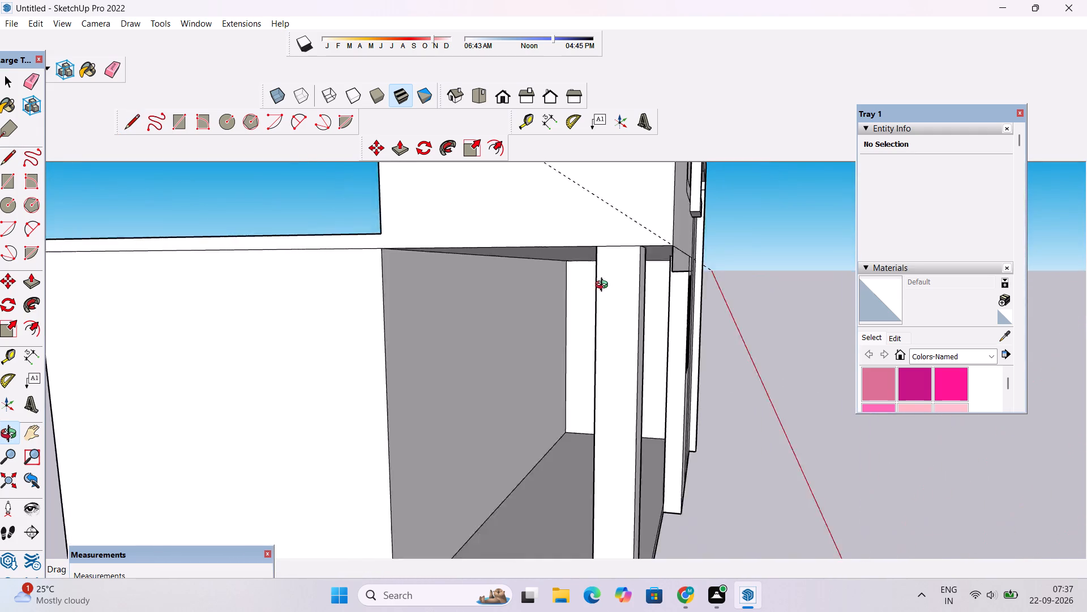
pyautogui.moveTo(604, 286); pyautogui.dragTo(640, 290)
pyautogui.keyDown('shift'); pyautogui.moveTo(676, 277); pyautogui.dragTo(560, 302); pyautogui.keyUp('shift')
pyautogui.scroll(1, 566, 302)
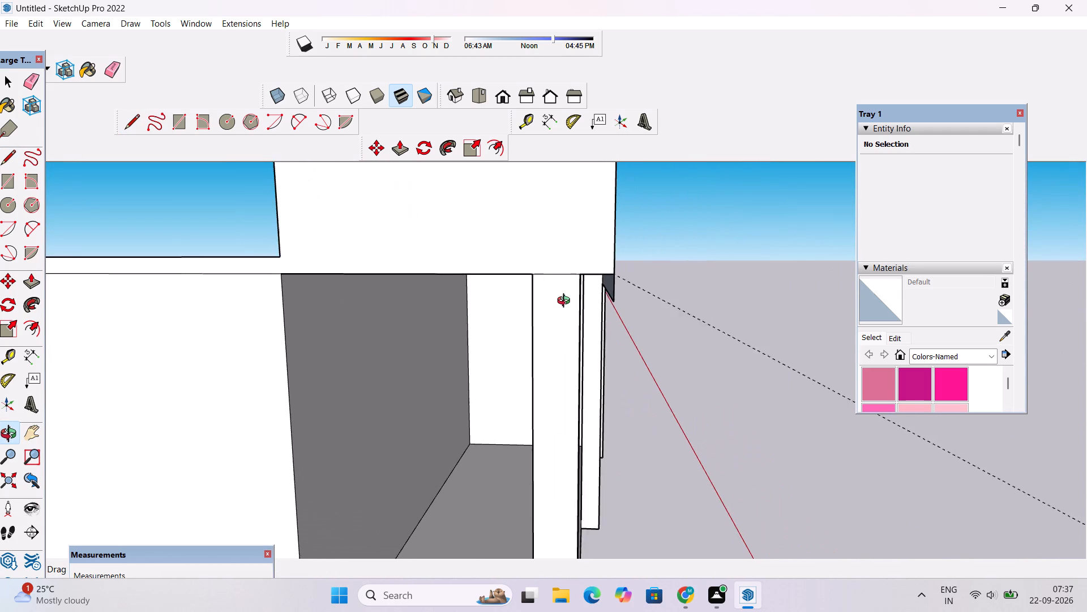
pyautogui.scroll(4, 566, 302)
pyautogui.keyDown('shift'); pyautogui.moveTo(566, 302); pyautogui.dragTo(542, 312); pyautogui.keyUp('shift')
pyautogui.scroll(2, 574, 318)
pyautogui.keyDown('shift'); pyautogui.moveTo(583, 307); pyautogui.dragTo(536, 321); pyautogui.keyUp('shift')
pyautogui.keyDown('shift'); pyautogui.moveTo(536, 321); pyautogui.dragTo(571, 321); pyautogui.keyUp('shift')
pyautogui.press('p')
pyautogui.click(616, 284)
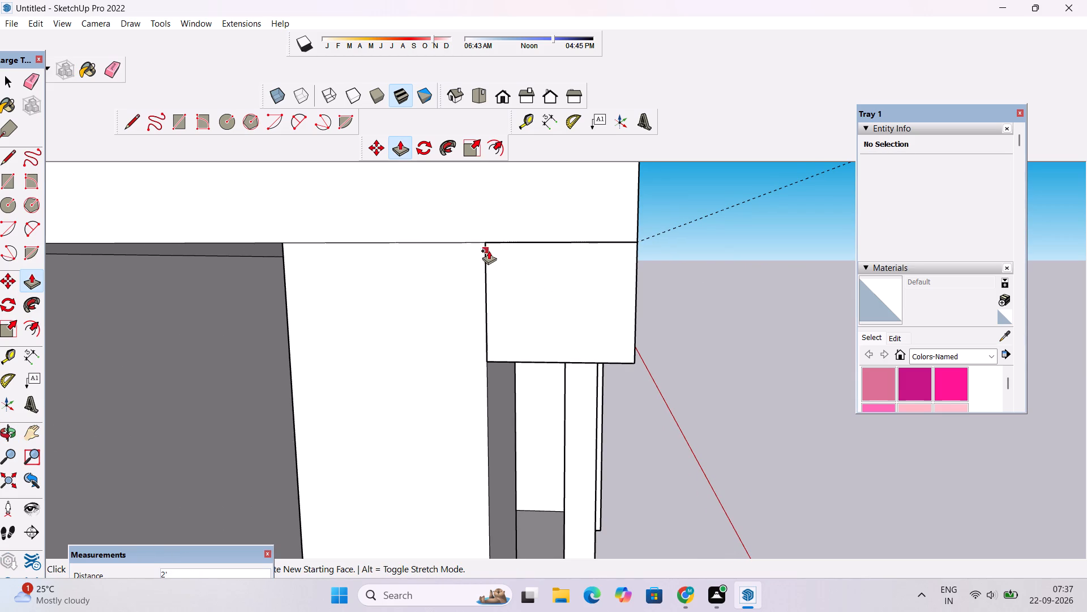
pyautogui.click(487, 247)
# Erase the short vertical edge on the beam's front face, above the corner of the window wall.
pyautogui.press('o')
pyautogui.scroll(-5, 480, 248)
pyautogui.moveTo(558, 285); pyautogui.dragTo(491, 296)
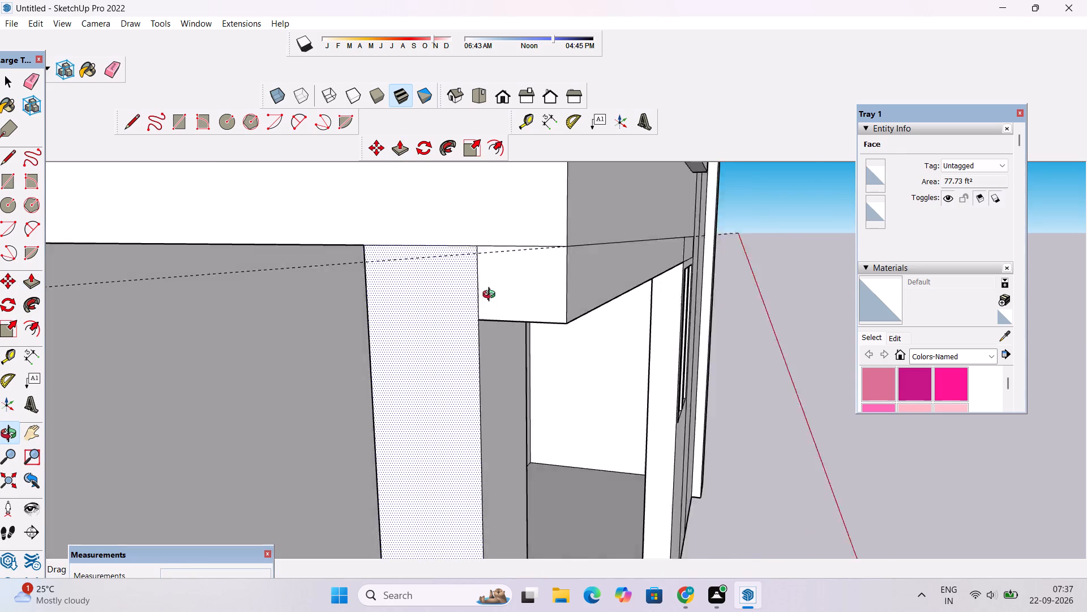
pyautogui.moveTo(491, 296); pyautogui.dragTo(305, 303)
pyautogui.scroll(-14, 304, 303)
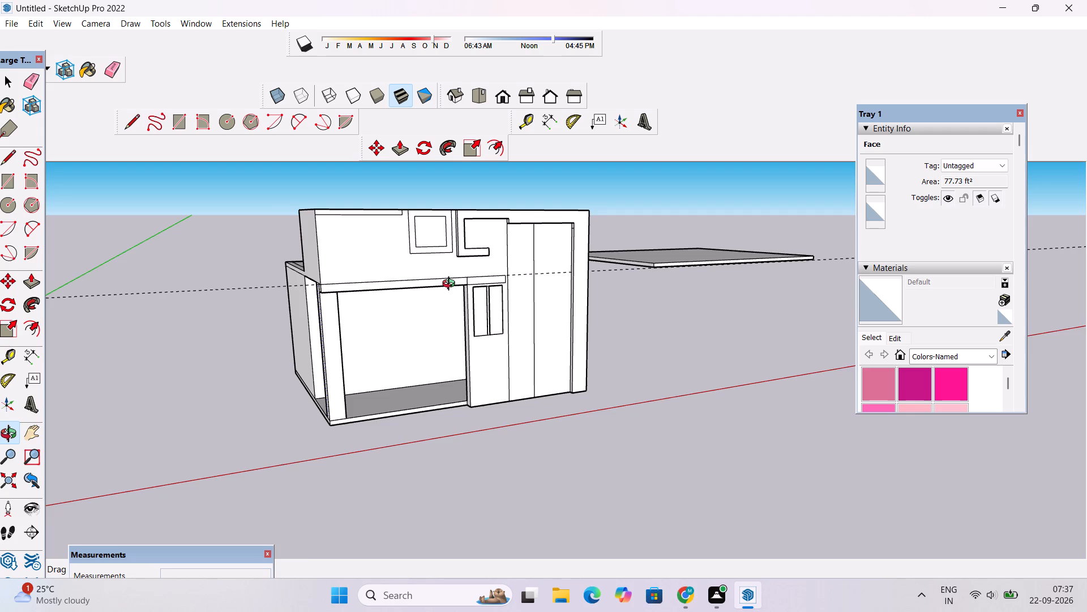
pyautogui.scroll(4, 451, 285)
pyautogui.scroll(-2, 453, 285)
pyautogui.moveTo(463, 292); pyautogui.dragTo(478, 312)
pyautogui.scroll(5, 489, 295)
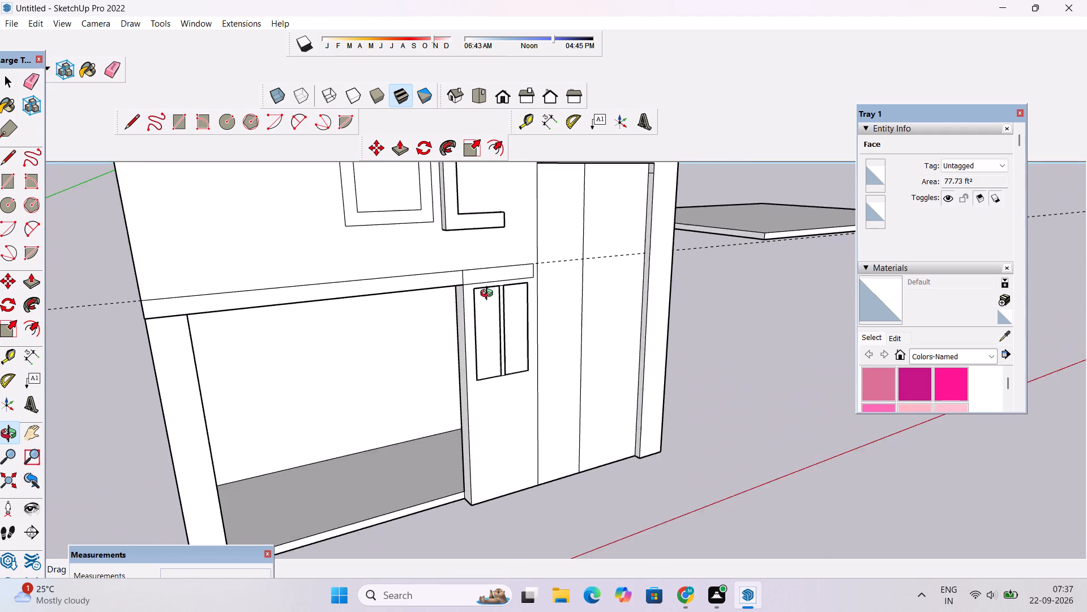
pyautogui.scroll(3, 489, 295)
pyautogui.moveTo(442, 286); pyautogui.dragTo(478, 279)
pyautogui.press('e')
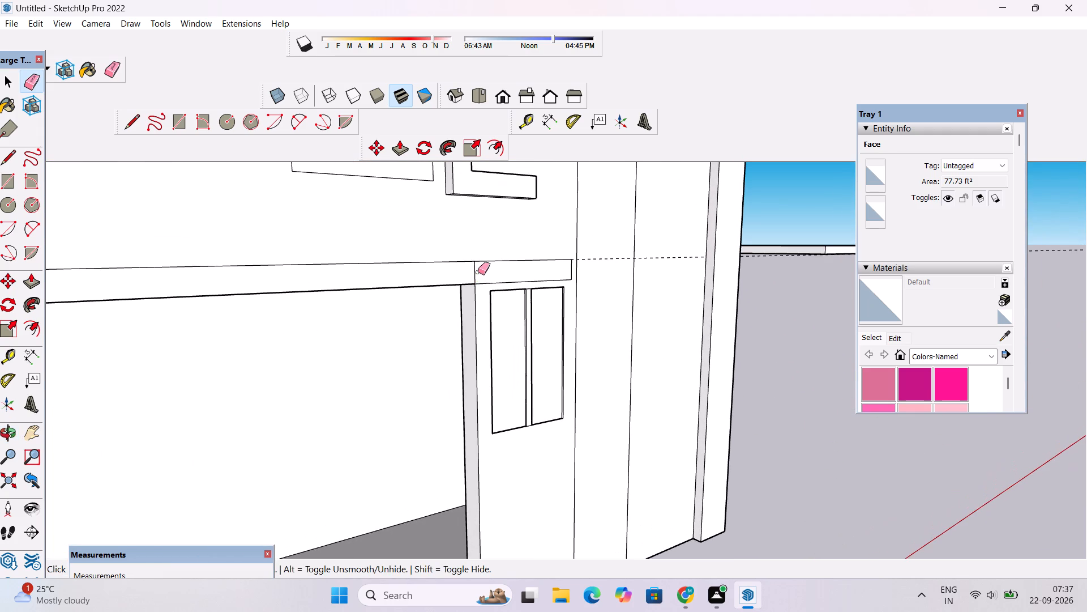
pyautogui.moveTo(480, 268); pyautogui.dragTo(472, 274)
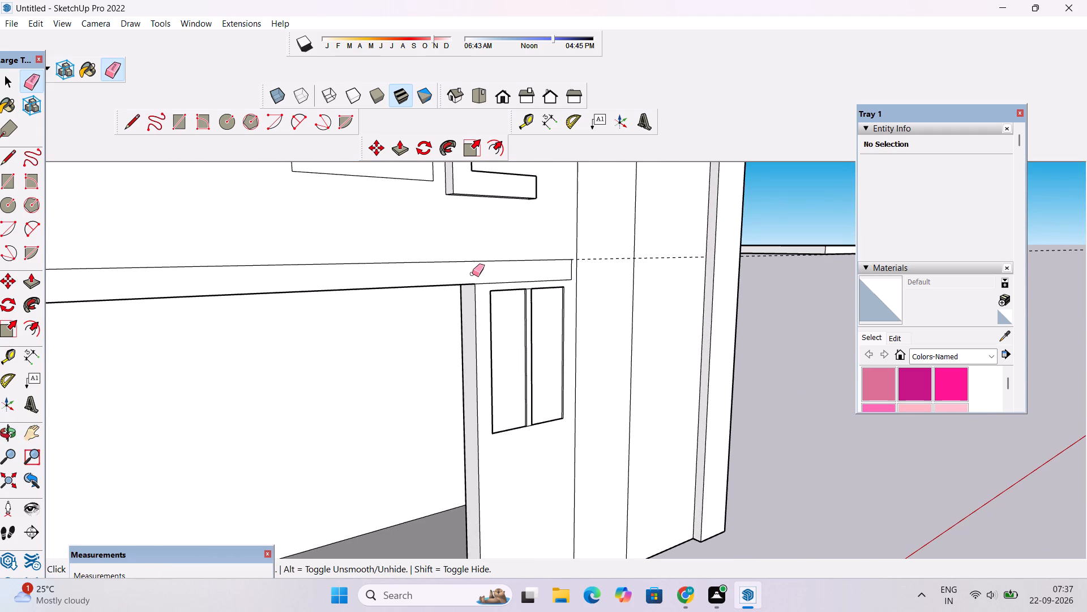
# Erase the short vertical edge inside the porch where the beam meets the side wall.
pyautogui.press('o')
pyautogui.scroll(-5, 468, 288)
pyautogui.moveTo(378, 311); pyautogui.dragTo(666, 260)
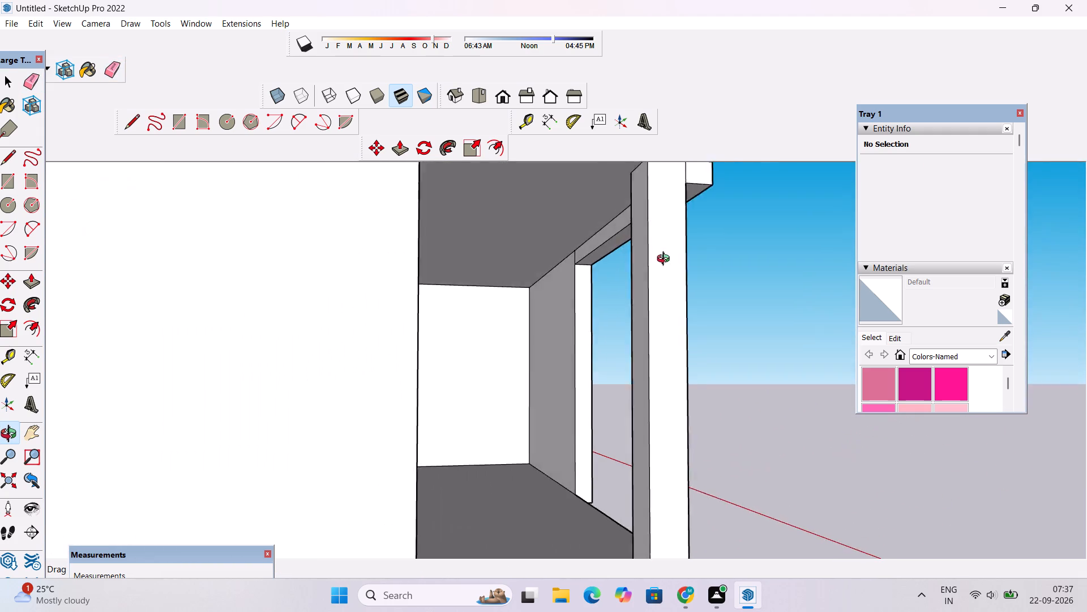
pyautogui.moveTo(666, 260); pyautogui.dragTo(674, 287)
pyautogui.scroll(4, 590, 259)
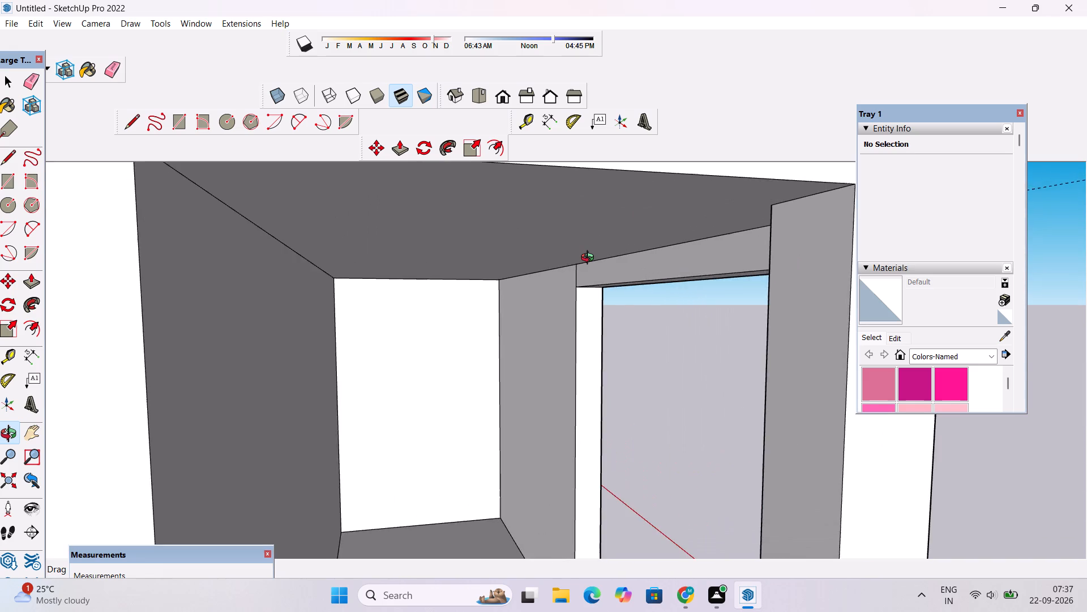
pyautogui.scroll(8, 590, 259)
pyautogui.press('e')
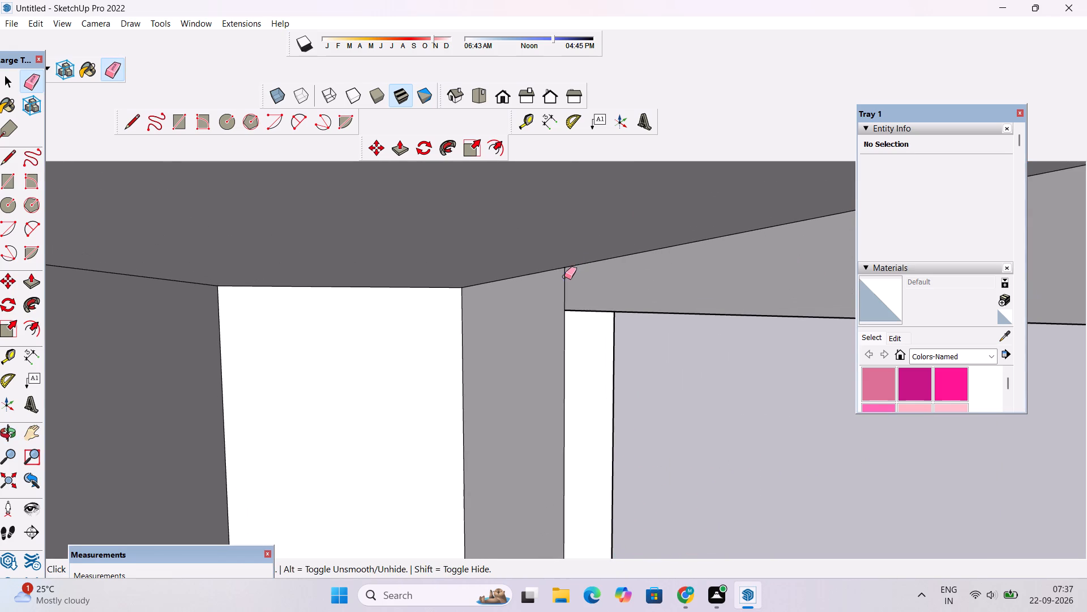
pyautogui.moveTo(564, 278); pyautogui.dragTo(564, 283)
# Erase the dashed horizontal guide line running across the facade at the top of the beam.
pyautogui.scroll(-3, 507, 295)
pyautogui.press('o')
pyautogui.scroll(-2, 520, 282)
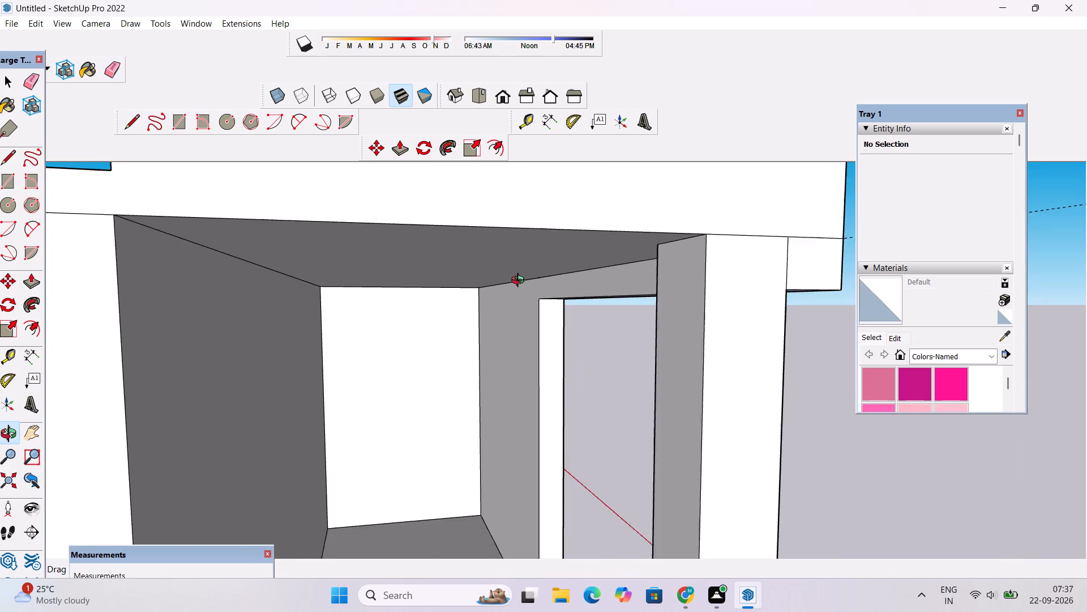
pyautogui.scroll(-9, 520, 282)
pyautogui.moveTo(631, 313); pyautogui.dragTo(224, 354)
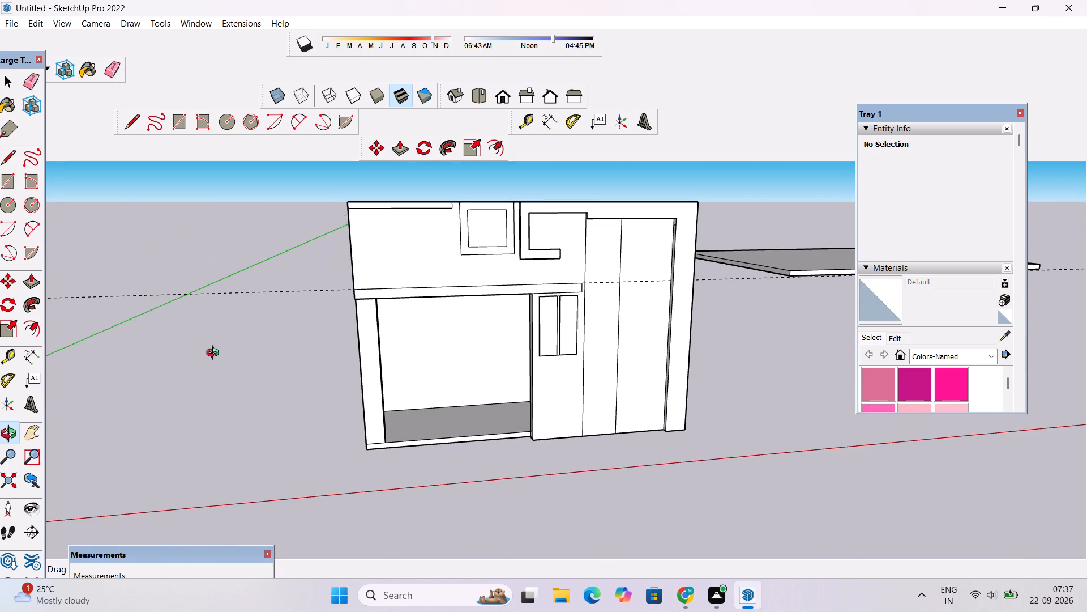
pyautogui.scroll(3, 397, 309)
pyautogui.moveTo(474, 351); pyautogui.dragTo(439, 321)
pyautogui.keyDown('shift'); pyautogui.moveTo(452, 312); pyautogui.dragTo(416, 320); pyautogui.keyUp('shift')
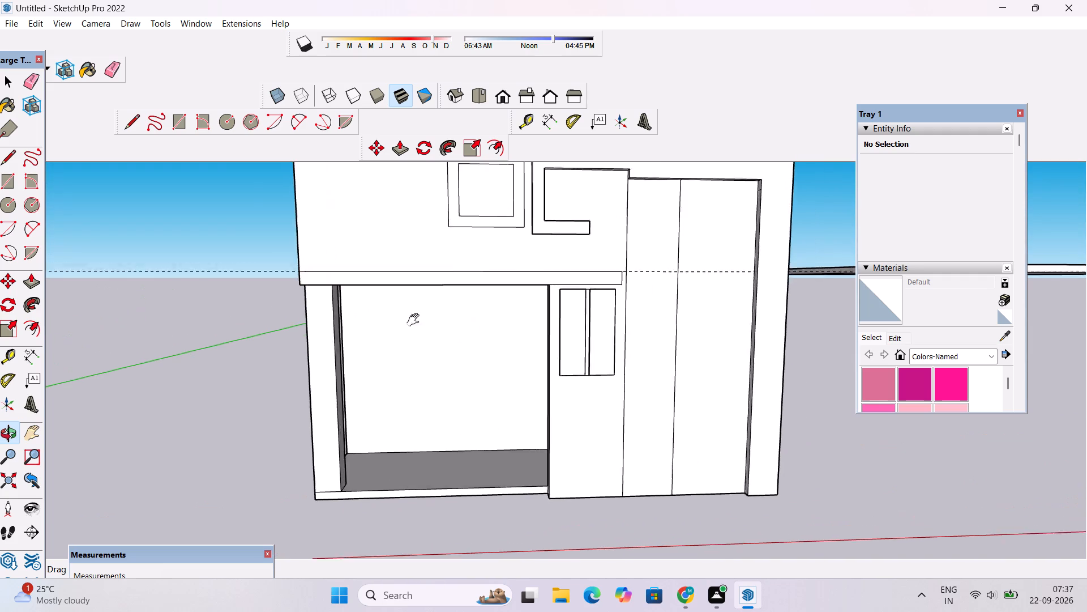
pyautogui.keyDown('shift'); pyautogui.moveTo(416, 320); pyautogui.dragTo(402, 326); pyautogui.keyUp('shift')
pyautogui.scroll(5, 483, 299)
pyautogui.moveTo(510, 299); pyautogui.dragTo(462, 308)
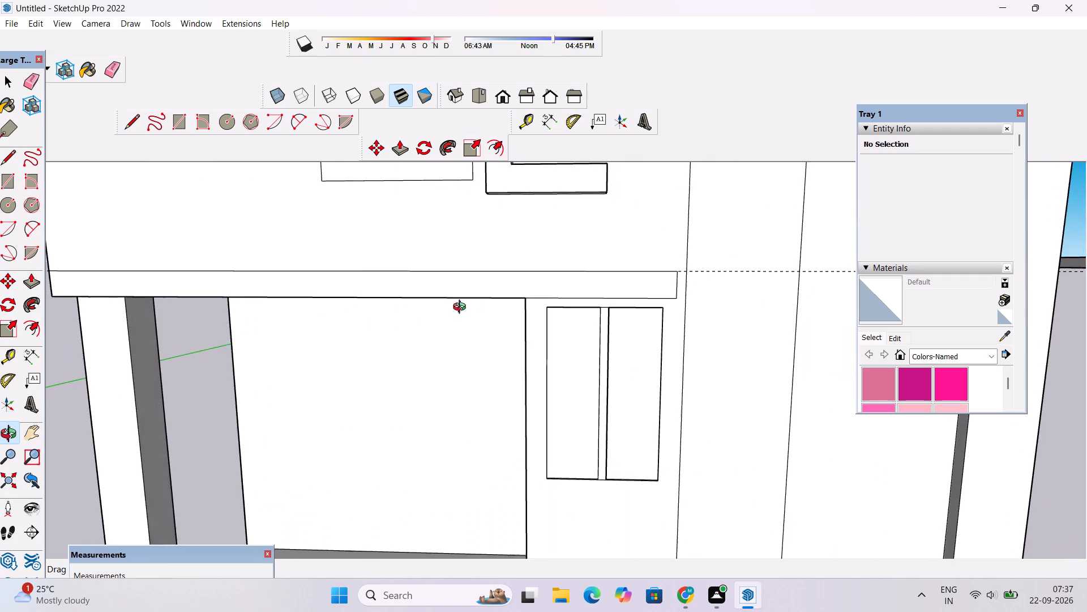
pyautogui.moveTo(462, 308); pyautogui.dragTo(460, 308)
pyautogui.scroll(-6, 459, 308)
pyautogui.moveTo(464, 320); pyautogui.dragTo(506, 318)
pyautogui.keyDown('shift'); pyautogui.moveTo(507, 318); pyautogui.dragTo(493, 320); pyautogui.keyUp('shift')
pyautogui.press('e')
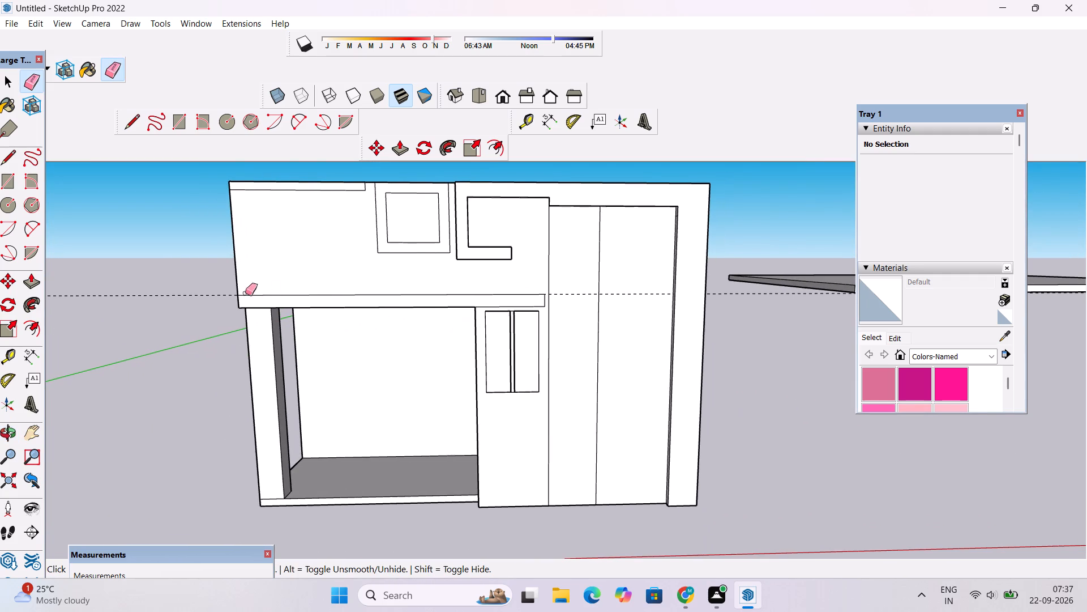
pyautogui.moveTo(154, 274); pyautogui.dragTo(164, 308)
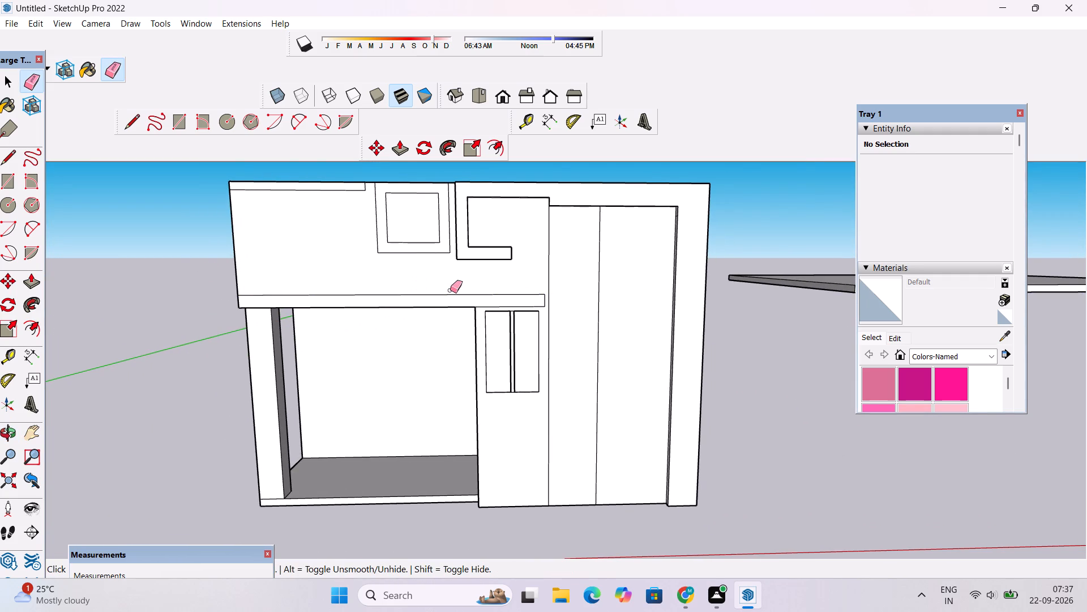
# Push/Pull the beam strip's front face outward about 7' 1" to form a projecting slab over the porch.
pyautogui.press('p')
pyautogui.click(450, 297)
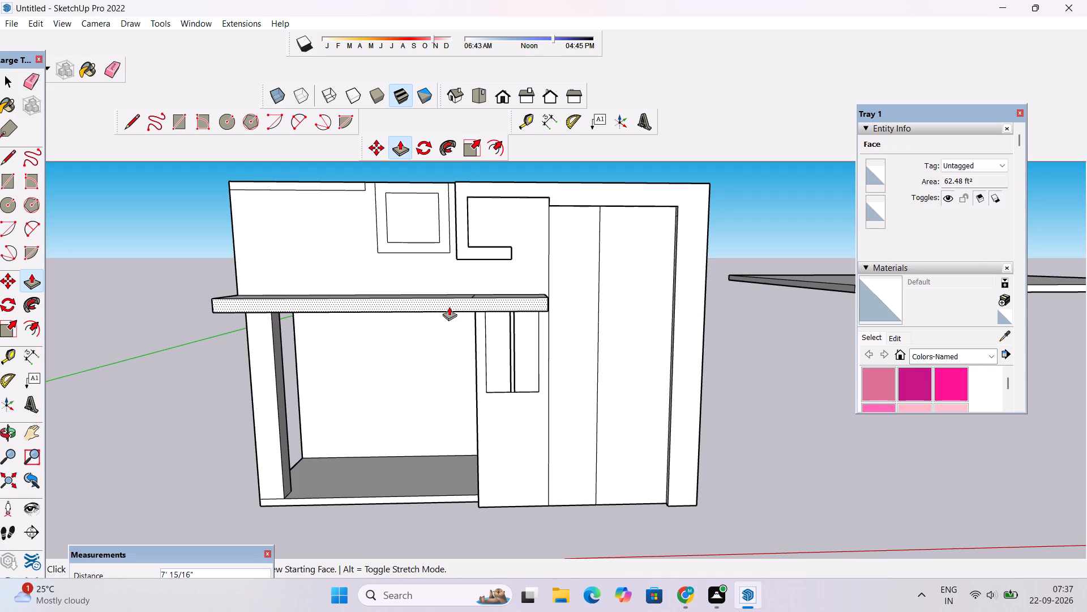
pyautogui.scroll(8, 449, 307)
pyautogui.scroll(-1, 449, 307)
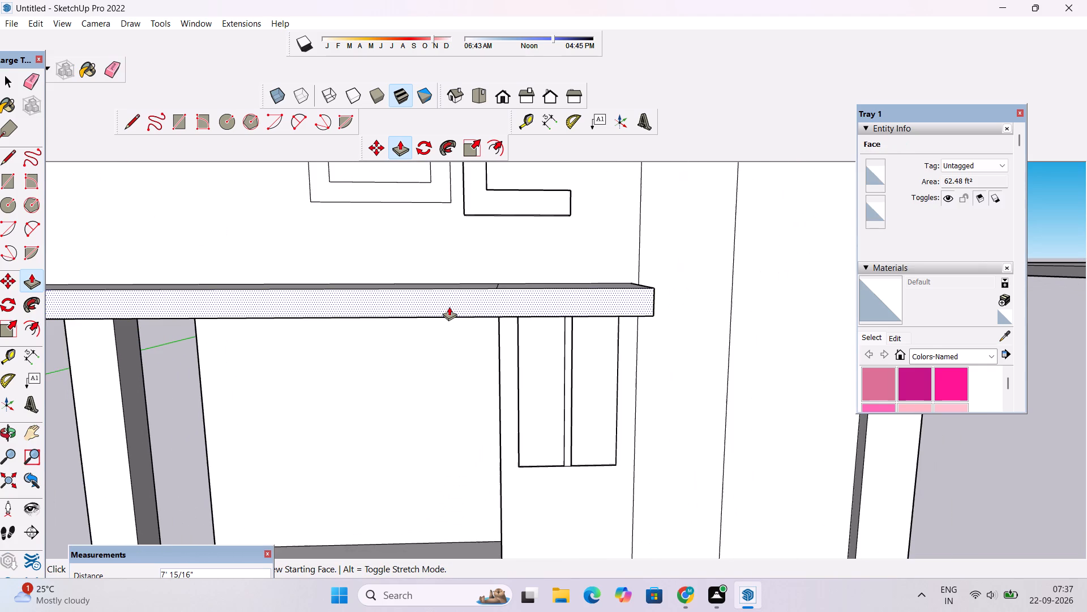
# Examine the projecting slab above the porch from the side, below and above.
pyautogui.press('o')
pyautogui.moveTo(450, 307); pyautogui.dragTo(614, 280)
pyautogui.scroll(-7, 637, 269)
pyautogui.moveTo(637, 267); pyautogui.dragTo(746, 307)
pyautogui.keyDown('shift'); pyautogui.moveTo(746, 307); pyautogui.dragTo(667, 295); pyautogui.keyUp('shift')
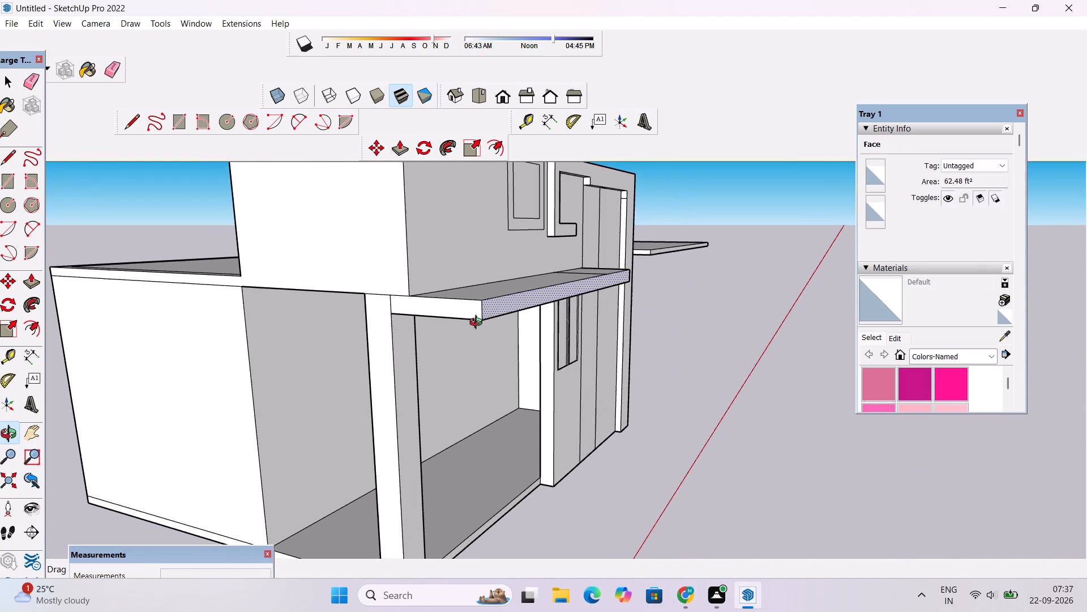
pyautogui.moveTo(478, 324); pyautogui.dragTo(577, 373)
pyautogui.keyDown('shift'); pyautogui.moveTo(627, 338); pyautogui.dragTo(563, 320); pyautogui.keyUp('shift')
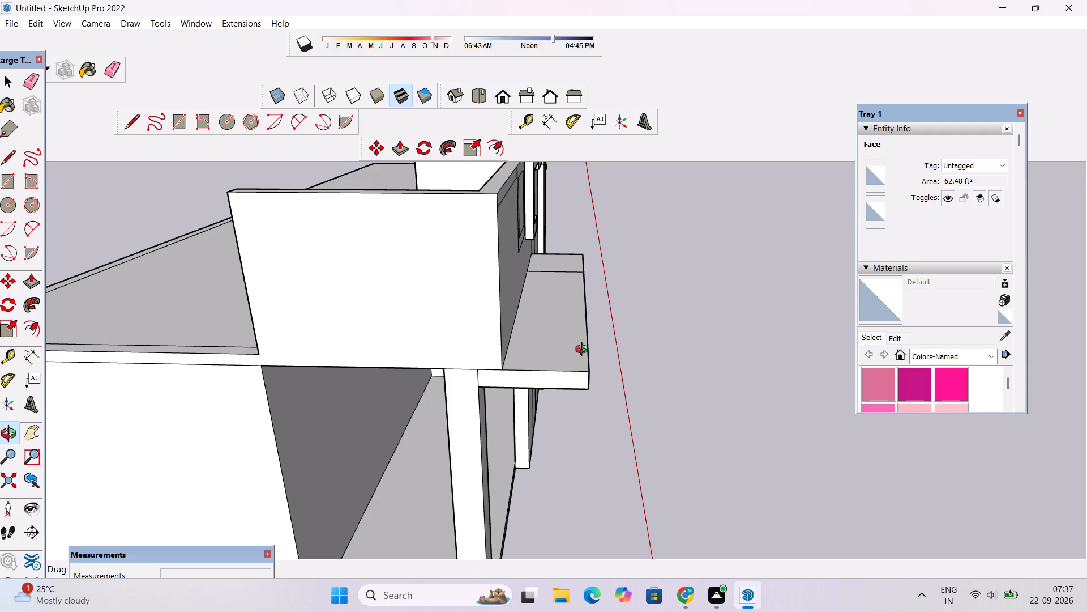
pyautogui.moveTo(586, 355); pyautogui.dragTo(572, 321)
pyautogui.keyDown('shift'); pyautogui.moveTo(572, 321); pyautogui.dragTo(511, 325); pyautogui.keyUp('shift')
pyautogui.moveTo(499, 339); pyautogui.dragTo(535, 349)
pyautogui.keyDown('shift'); pyautogui.moveTo(544, 345); pyautogui.dragTo(499, 341); pyautogui.keyUp('shift')
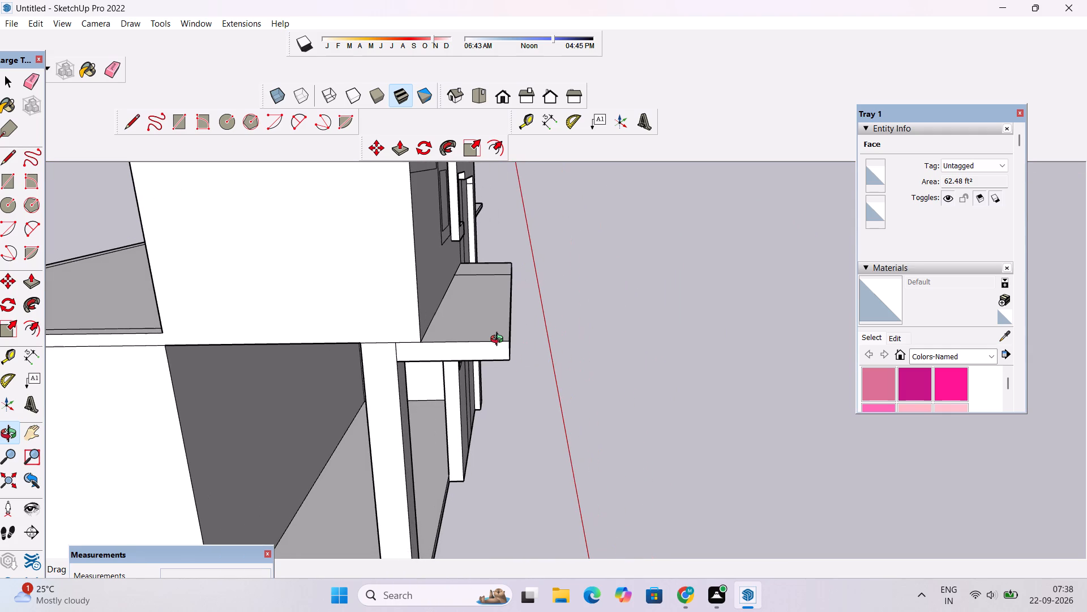
pyautogui.click(504, 342)
pyautogui.scroll(1, 504, 342)
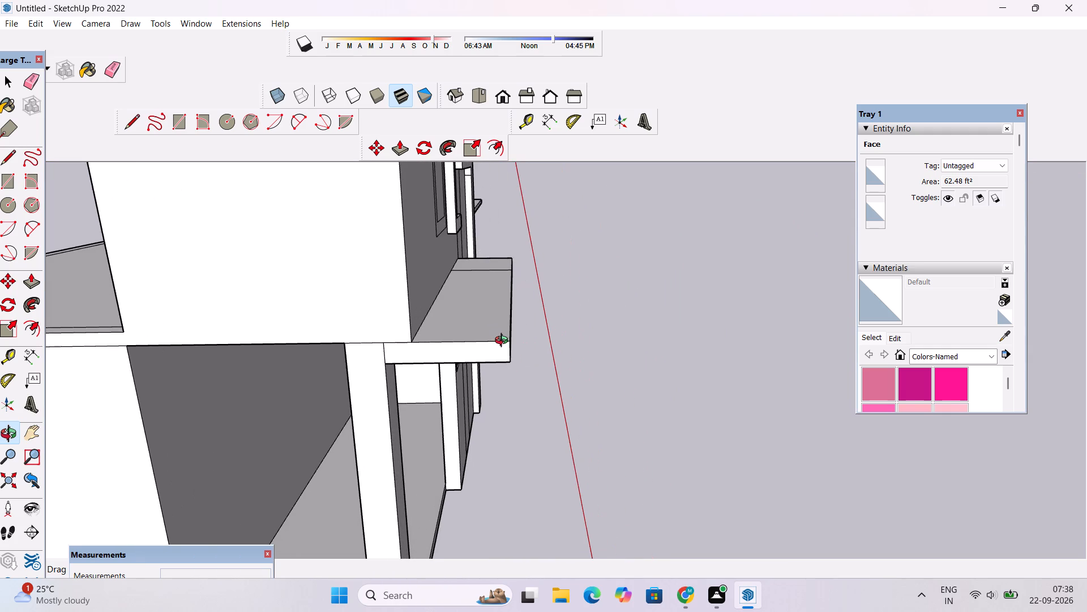
# Push/Pull the front face of the projecting porch slab back toward the facade by about 3' 1".
pyautogui.keyDown('shift'); pyautogui.moveTo(505, 339); pyautogui.dragTo(490, 337); pyautogui.keyUp('shift')
pyautogui.moveTo(489, 340); pyautogui.dragTo(505, 355)
pyautogui.keyDown('shift'); pyautogui.click(508, 357); pyautogui.keyUp('shift')
pyautogui.press('p')
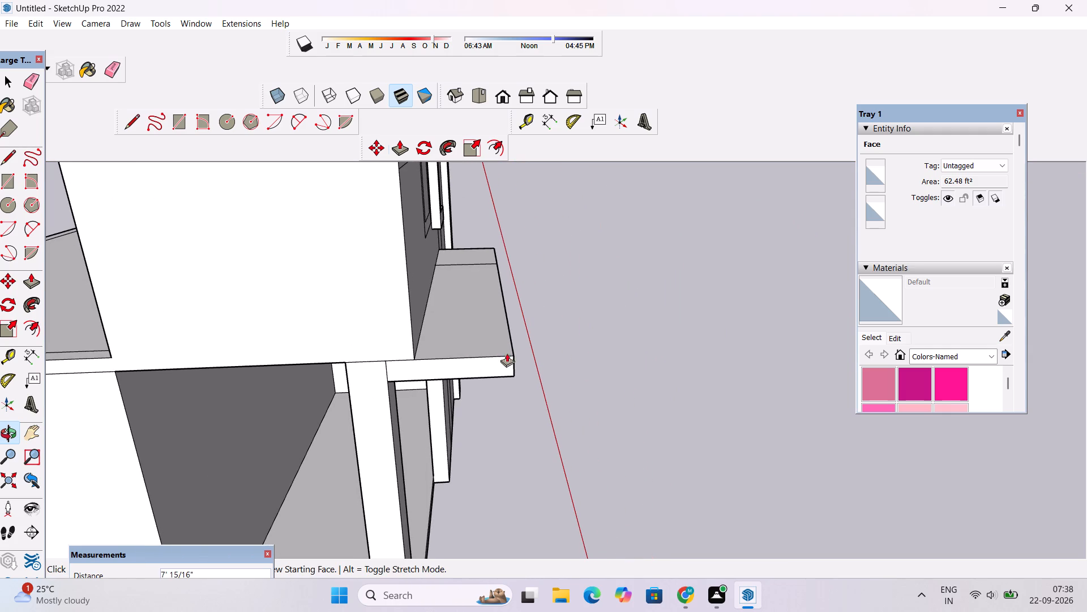
pyautogui.click(465, 347)
# Erase the leftover edge crossing the top face of the projecting porch slab.
pyautogui.press('o')
pyautogui.moveTo(586, 372); pyautogui.dragTo(466, 386)
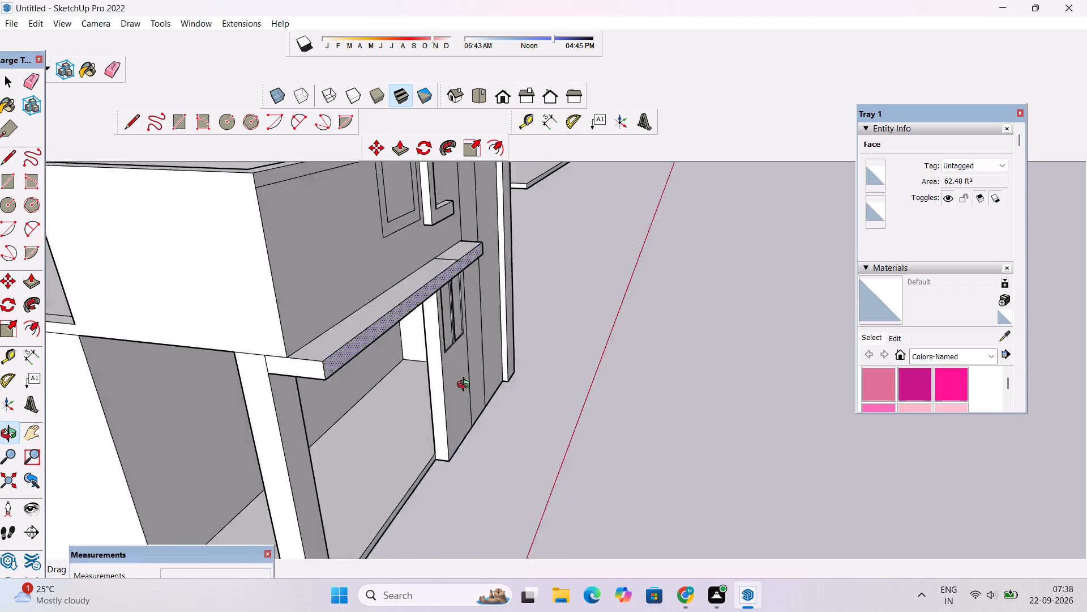
pyautogui.moveTo(466, 386); pyautogui.dragTo(279, 371)
pyautogui.moveTo(488, 363); pyautogui.dragTo(307, 171)
pyautogui.click(492, 195)
pyautogui.moveTo(514, 243); pyautogui.dragTo(562, 396)
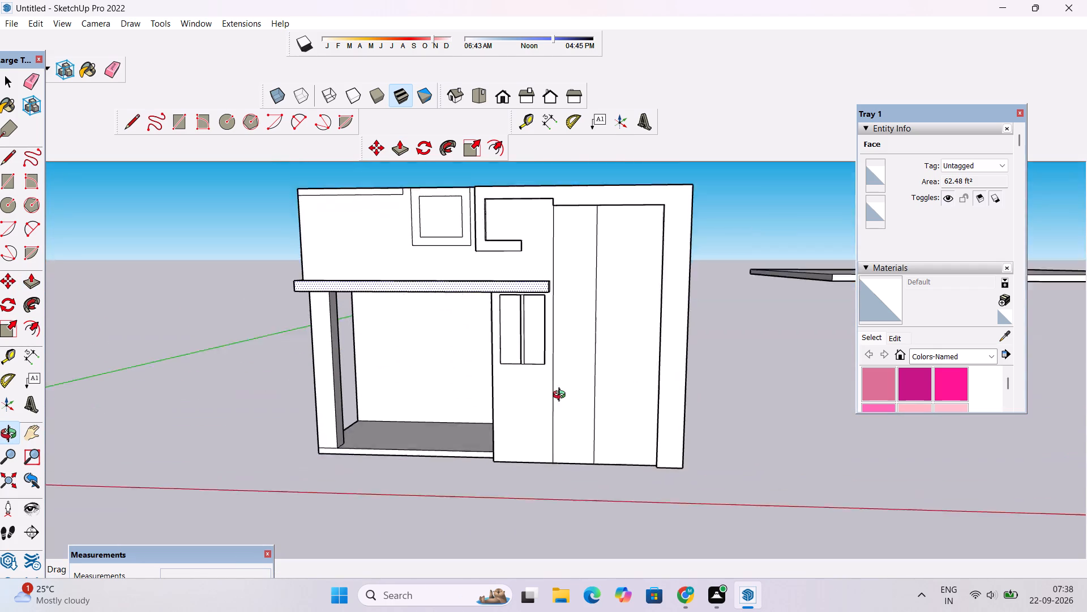
pyautogui.moveTo(562, 396); pyautogui.dragTo(570, 414)
pyautogui.scroll(10, 549, 329)
pyautogui.moveTo(500, 294); pyautogui.dragTo(503, 389)
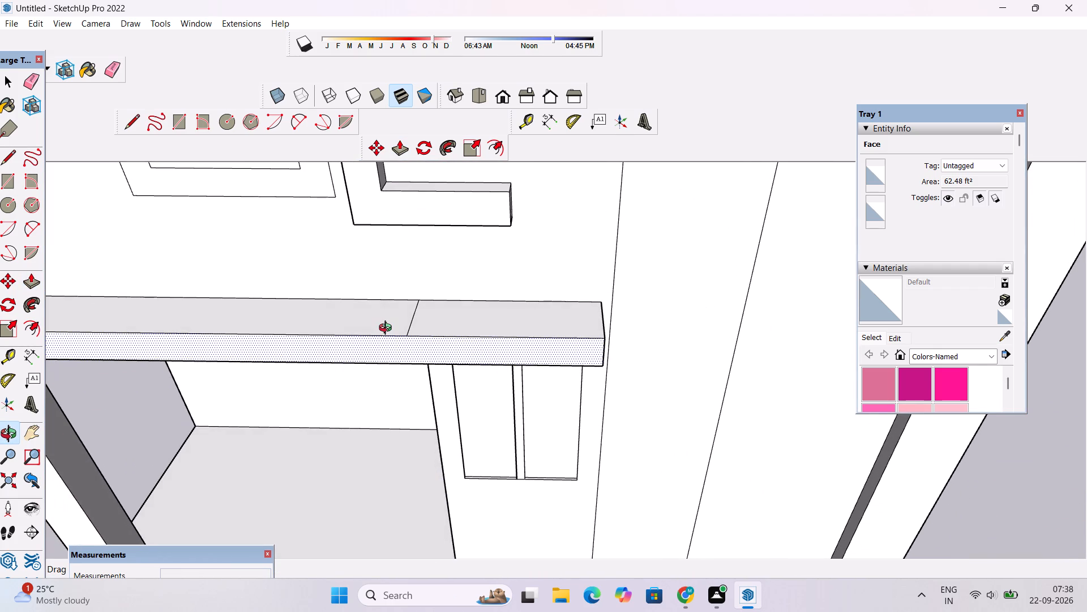
pyautogui.scroll(7, 383, 328)
pyautogui.press('e')
pyautogui.moveTo(440, 301); pyautogui.dragTo(444, 307)
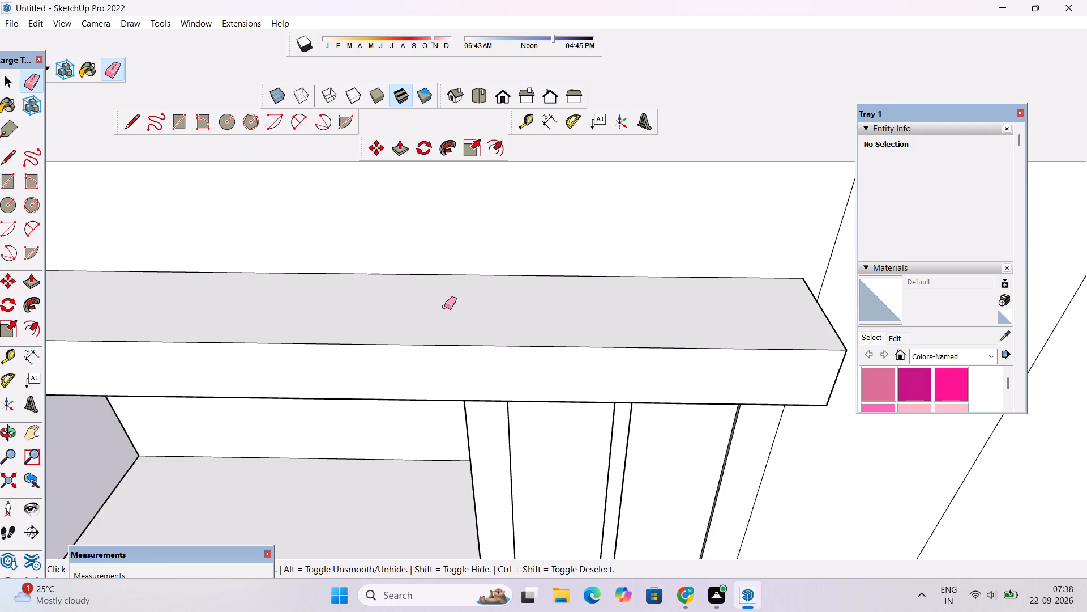
# Erase the leftover edge crossing the underside of the projecting slab, in line with the porch opening's side wall.
pyautogui.press('o')
pyautogui.moveTo(444, 474); pyautogui.dragTo(405, 147)
pyautogui.keyDown('shift'); pyautogui.moveTo(429, 248); pyautogui.dragTo(460, 428); pyautogui.keyUp('shift')
pyautogui.scroll(-6, 441, 342)
pyautogui.keyDown('shift'); pyautogui.moveTo(434, 303); pyautogui.dragTo(443, 373); pyautogui.keyUp('shift')
pyautogui.scroll(5, 433, 310)
pyautogui.moveTo(396, 327); pyautogui.dragTo(469, 255)
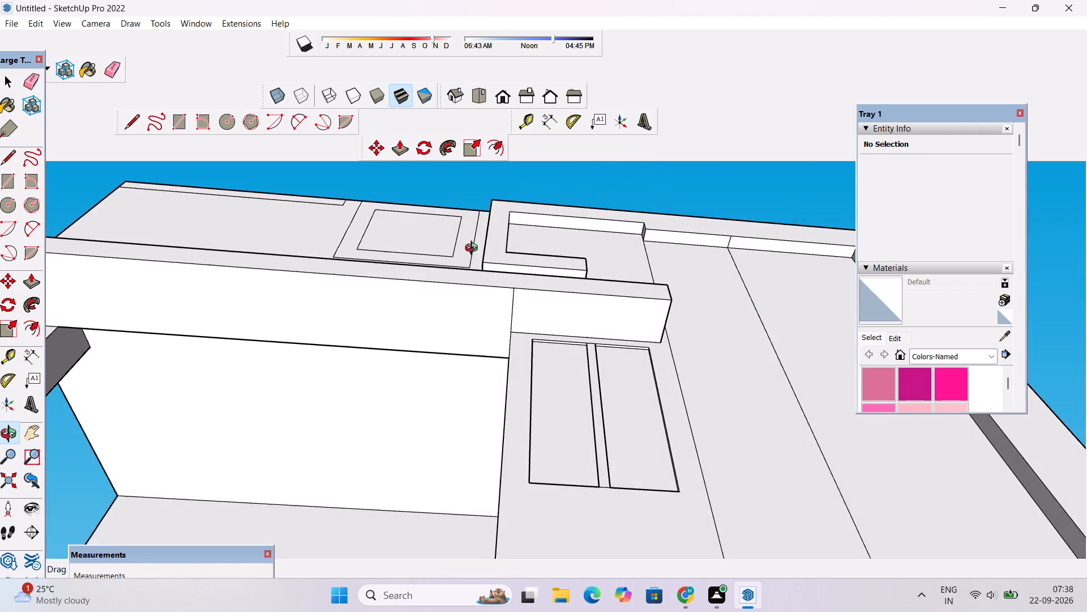
pyautogui.scroll(4, 497, 291)
pyautogui.keyDown('shift'); pyautogui.moveTo(512, 308); pyautogui.dragTo(473, 339); pyautogui.keyUp('shift')
pyautogui.scroll(2, 473, 339)
pyautogui.press('e')
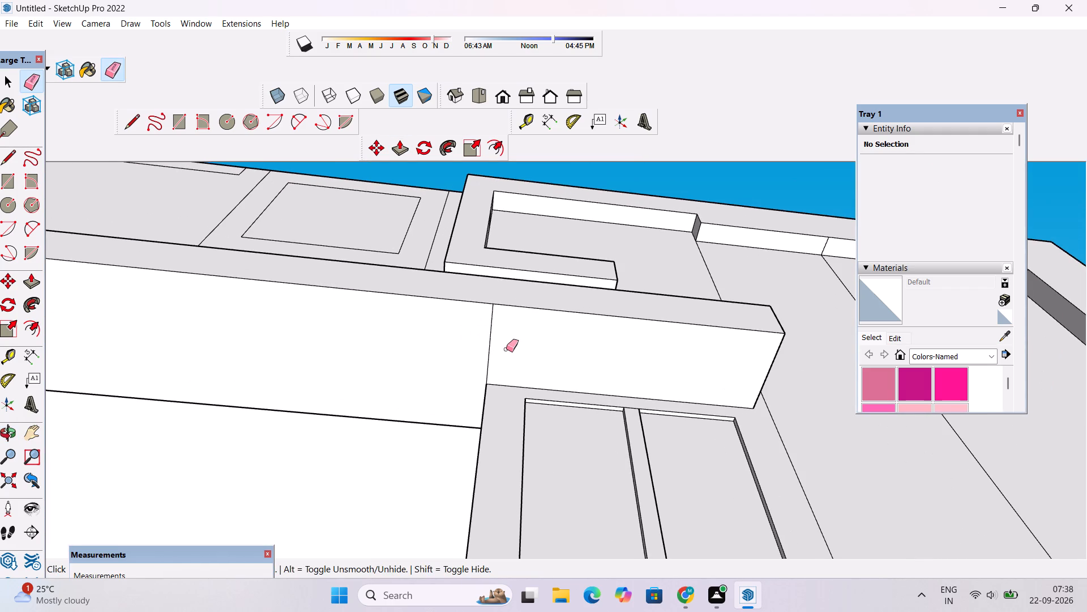
pyautogui.moveTo(507, 338); pyautogui.dragTo(483, 350)
# Examine the whole house elevation, with its shortened porch slab, from the front, above, below and both sides.
pyautogui.press('o')
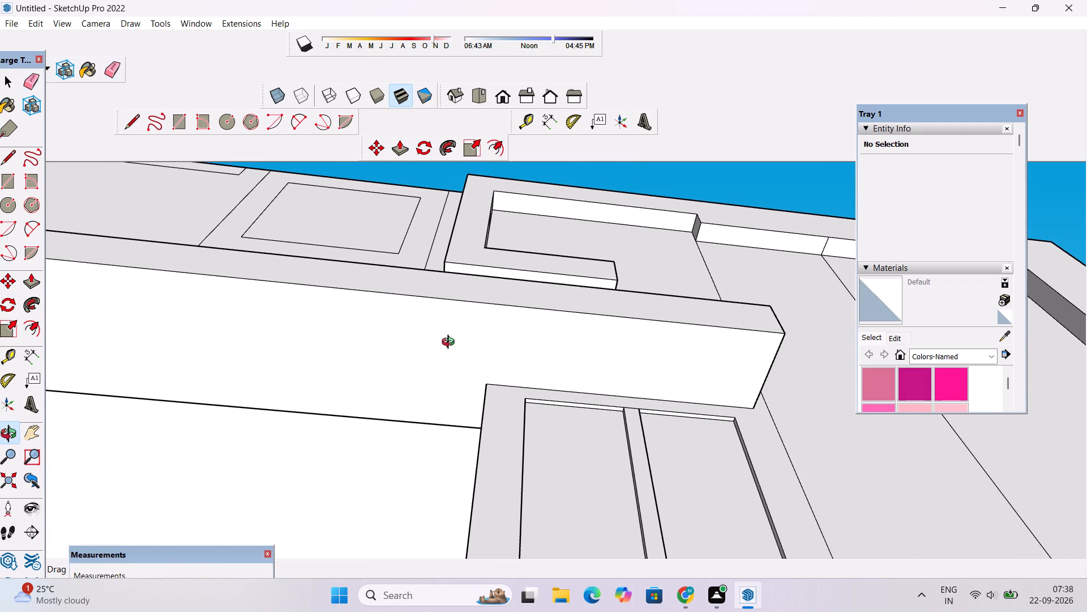
pyautogui.scroll(-4, 444, 340)
pyautogui.moveTo(414, 250); pyautogui.dragTo(408, 336)
pyautogui.scroll(-4, 387, 286)
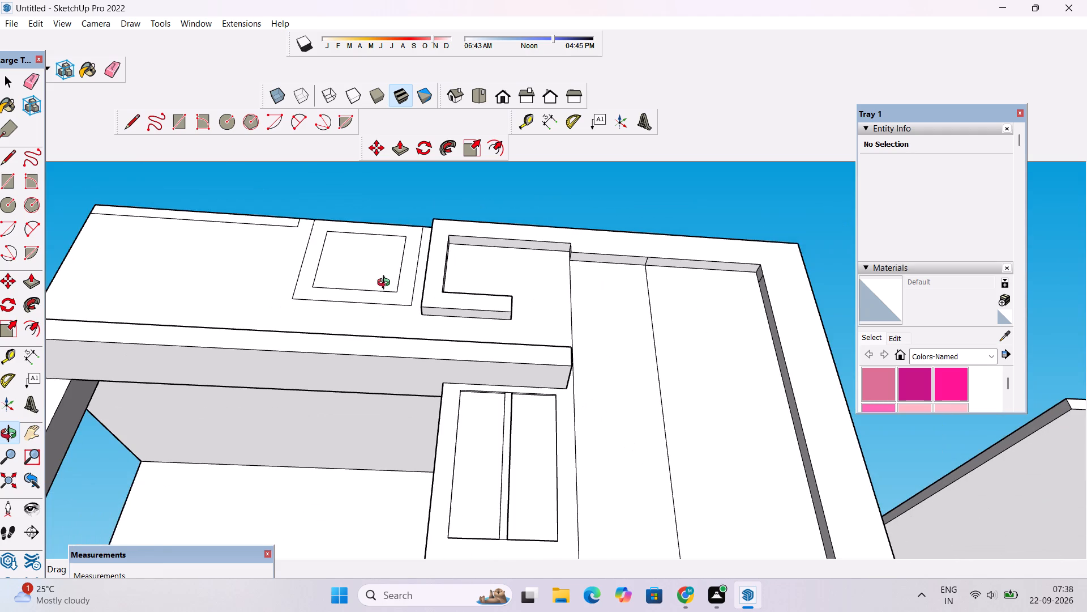
pyautogui.scroll(-4, 386, 272)
pyautogui.moveTo(398, 249); pyautogui.dragTo(419, 354)
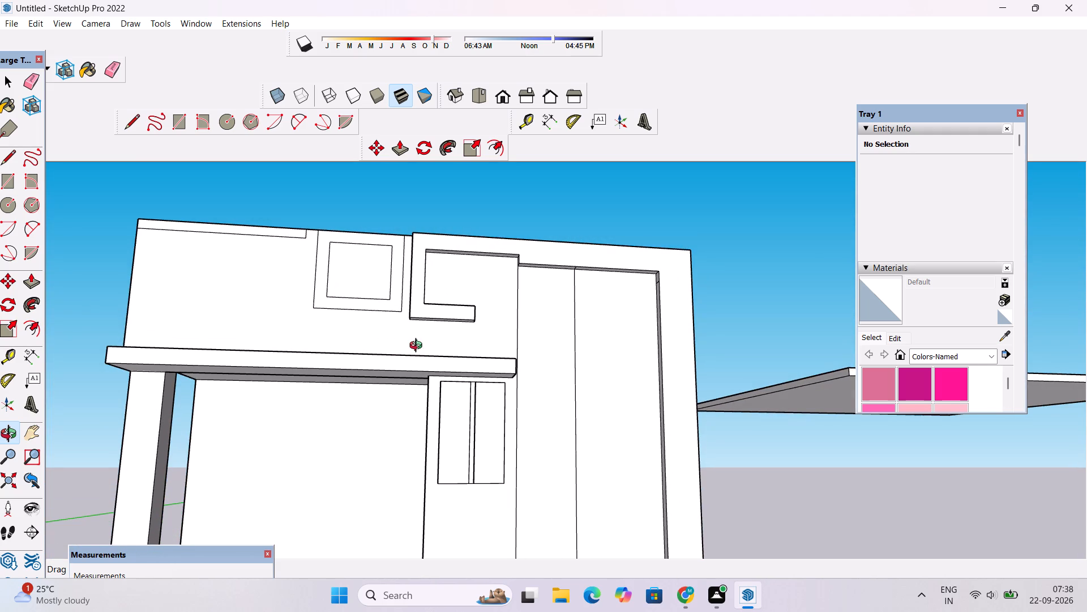
pyautogui.scroll(-4, 417, 343)
pyautogui.scroll(-2, 429, 299)
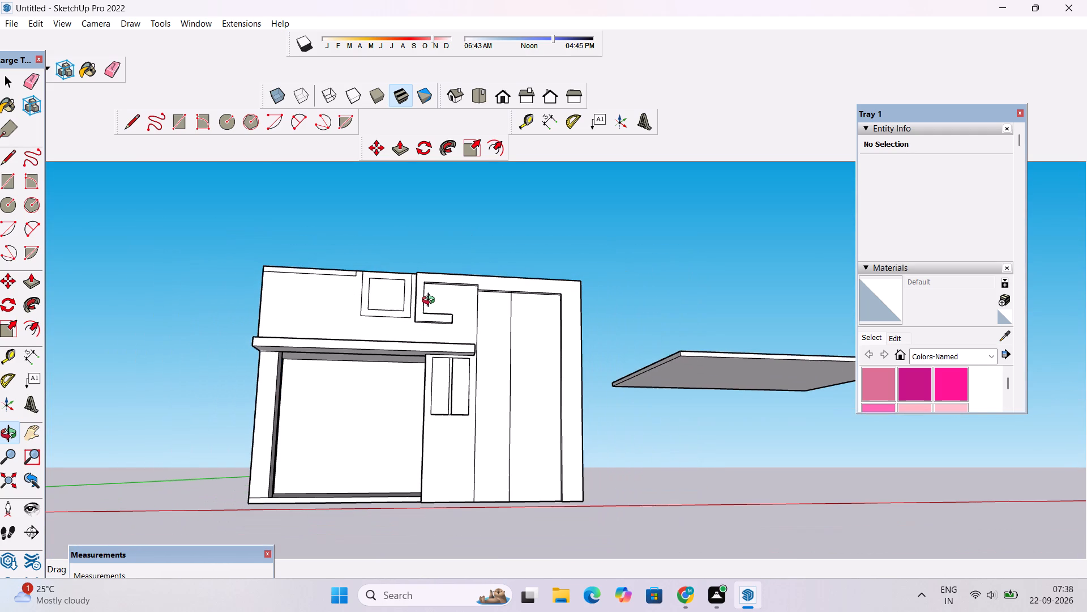
pyautogui.moveTo(446, 296); pyautogui.dragTo(434, 339)
pyautogui.scroll(-1, 434, 340)
pyautogui.moveTo(463, 342); pyautogui.dragTo(413, 363)
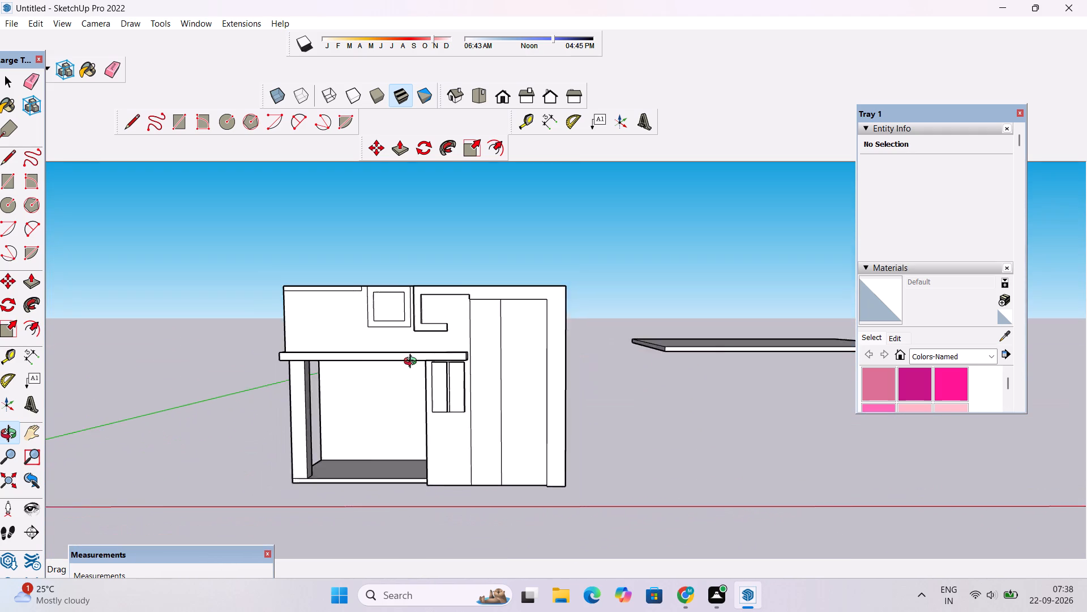
pyautogui.moveTo(413, 363); pyautogui.dragTo(412, 363)
pyautogui.moveTo(412, 363); pyautogui.dragTo(470, 369)
pyautogui.keyDown('shift'); pyautogui.moveTo(471, 370); pyautogui.dragTo(472, 356); pyautogui.keyUp('shift')
pyautogui.scroll(4, 483, 316)
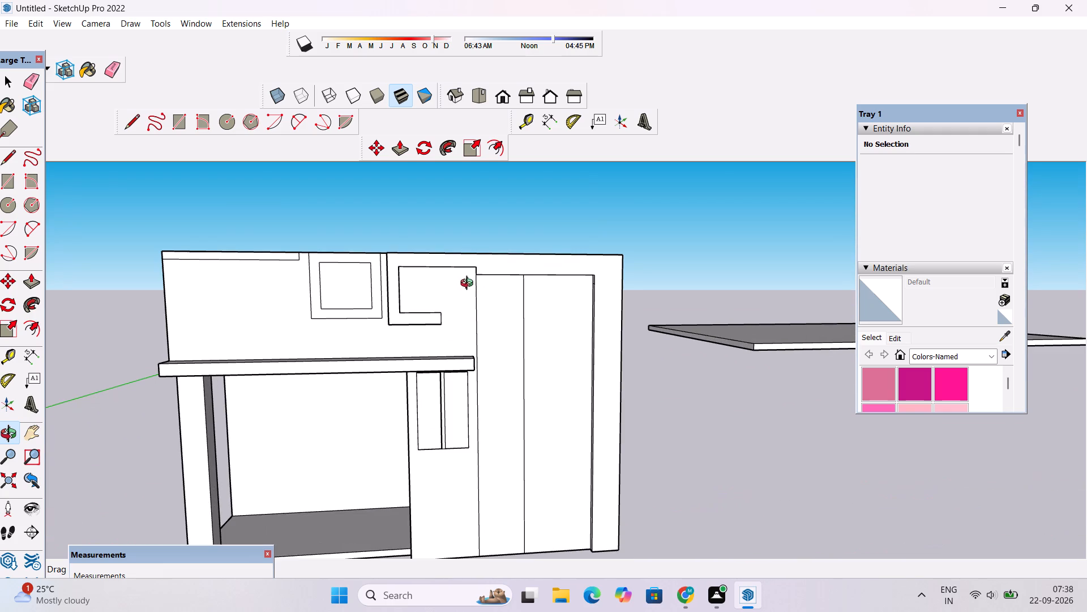
pyautogui.scroll(-7, 358, 224)
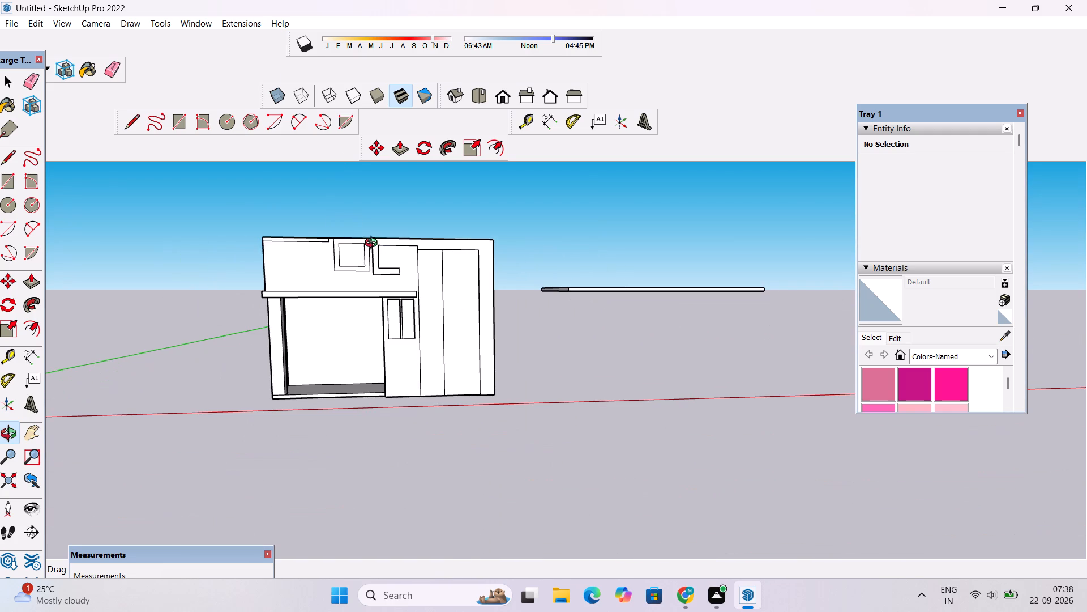
pyautogui.keyDown('shift'); pyautogui.moveTo(378, 297); pyautogui.dragTo(379, 266); pyautogui.keyUp('shift')
pyautogui.scroll(-3, 379, 261)
pyautogui.moveTo(379, 261); pyautogui.dragTo(371, 311)
pyautogui.scroll(4, 391, 214)
pyautogui.keyDown('shift'); pyautogui.moveTo(376, 241); pyautogui.dragTo(406, 241); pyautogui.keyUp('shift')
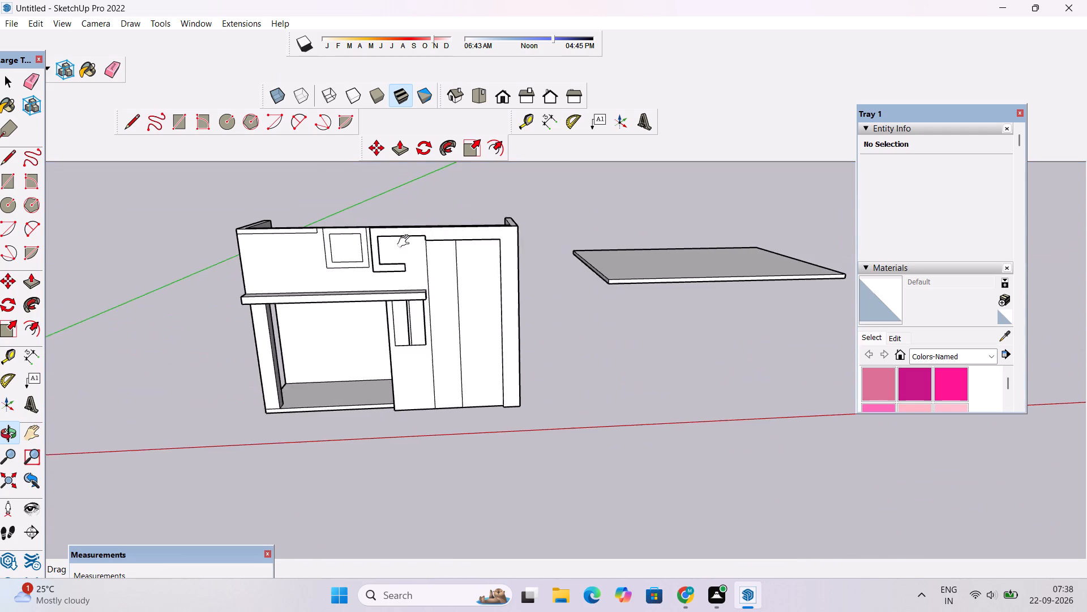
pyautogui.keyDown('shift'); pyautogui.moveTo(406, 241); pyautogui.dragTo(455, 241); pyautogui.keyUp('shift')
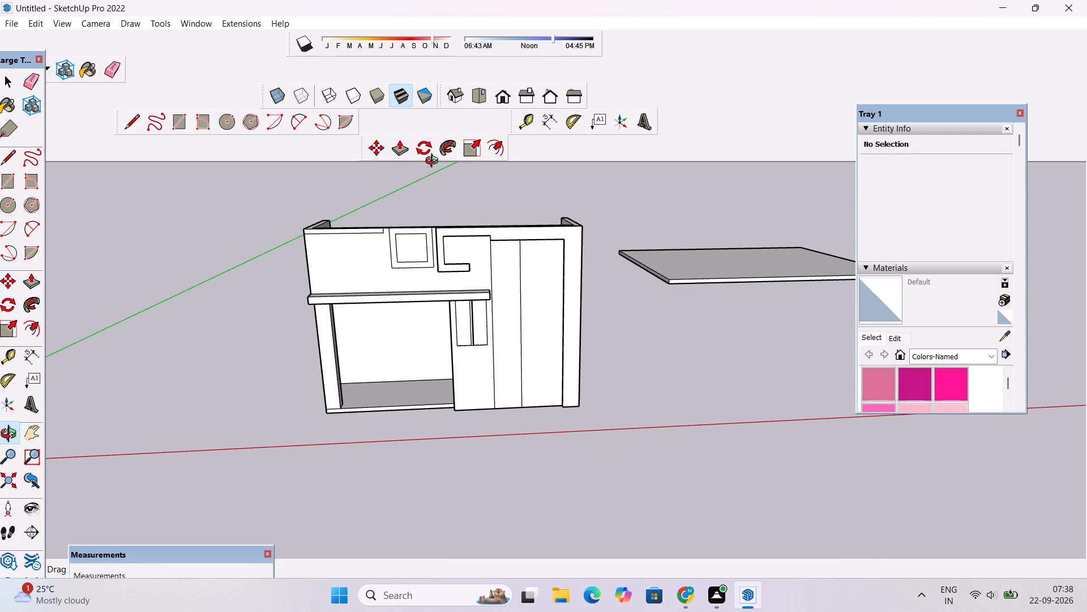
pyautogui.scroll(-2, 442, 161)
pyautogui.scroll(-4, 298, 359)
pyautogui.scroll(4, 307, 358)
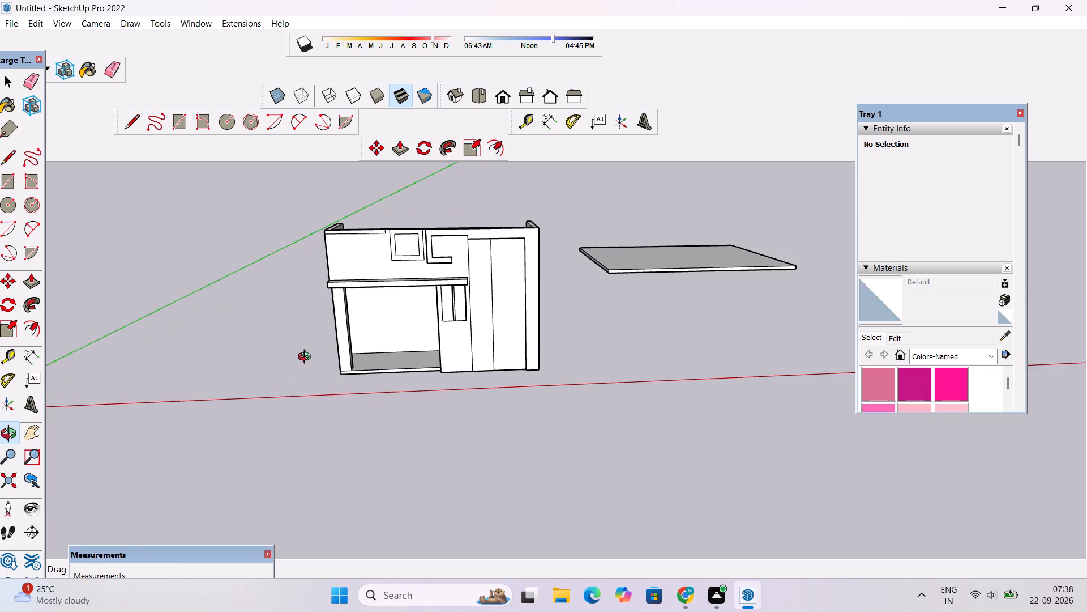
pyautogui.scroll(3, 303, 352)
pyautogui.moveTo(302, 350); pyautogui.dragTo(446, 316)
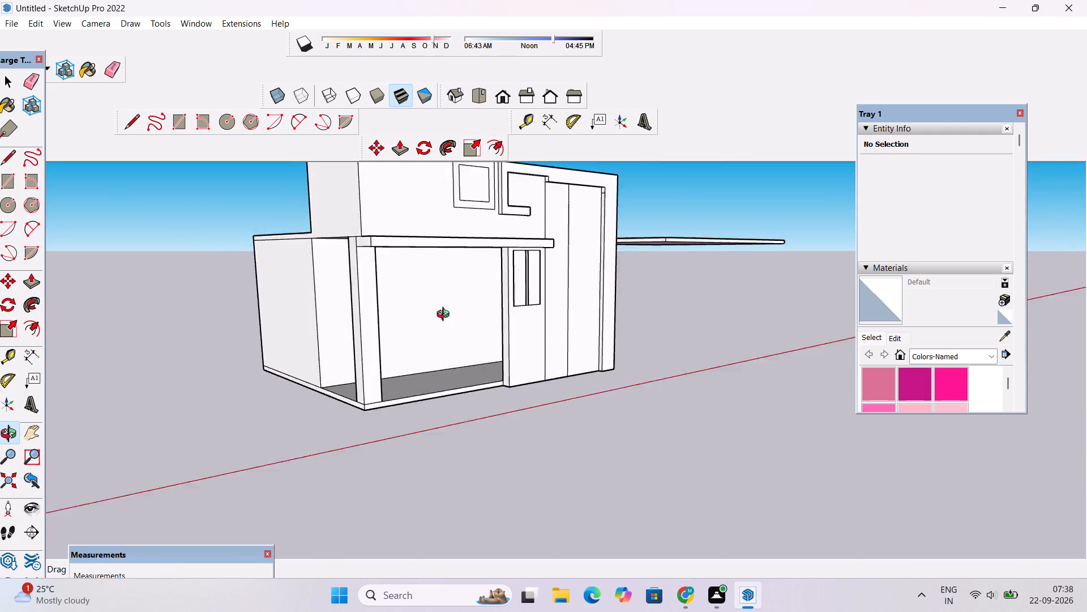
pyautogui.moveTo(446, 316); pyautogui.dragTo(356, 297)
pyautogui.moveTo(535, 346); pyautogui.dragTo(457, 355)
pyautogui.keyDown('shift'); pyautogui.moveTo(483, 253); pyautogui.dragTo(498, 314); pyautogui.keyUp('shift')
pyautogui.scroll(-3, 496, 293)
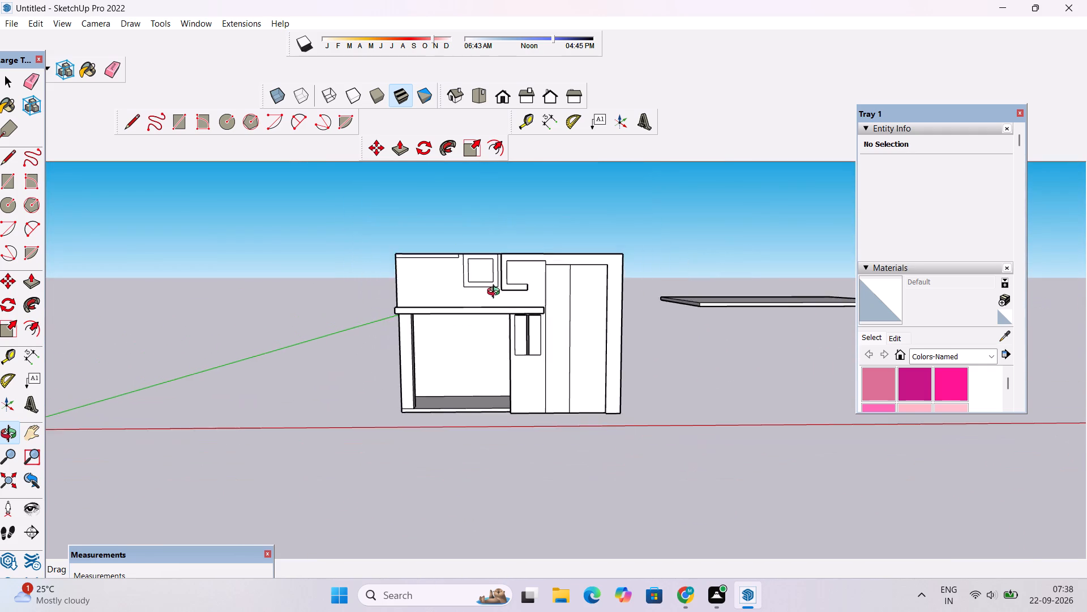
pyautogui.moveTo(500, 293); pyautogui.dragTo(457, 382)
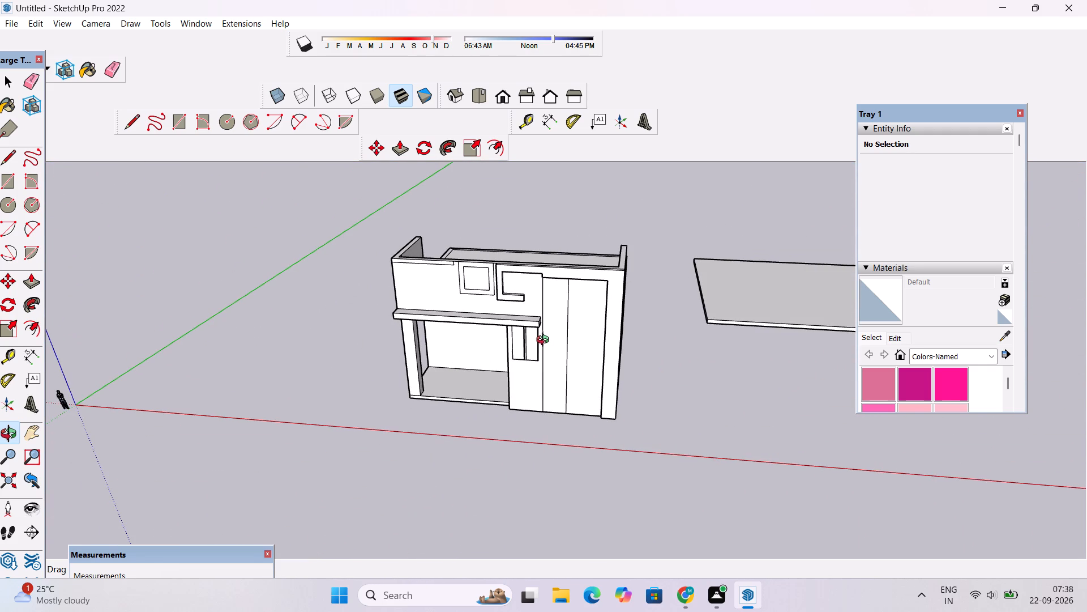
pyautogui.moveTo(545, 325); pyautogui.dragTo(429, 339)
pyautogui.scroll(3, 422, 339)
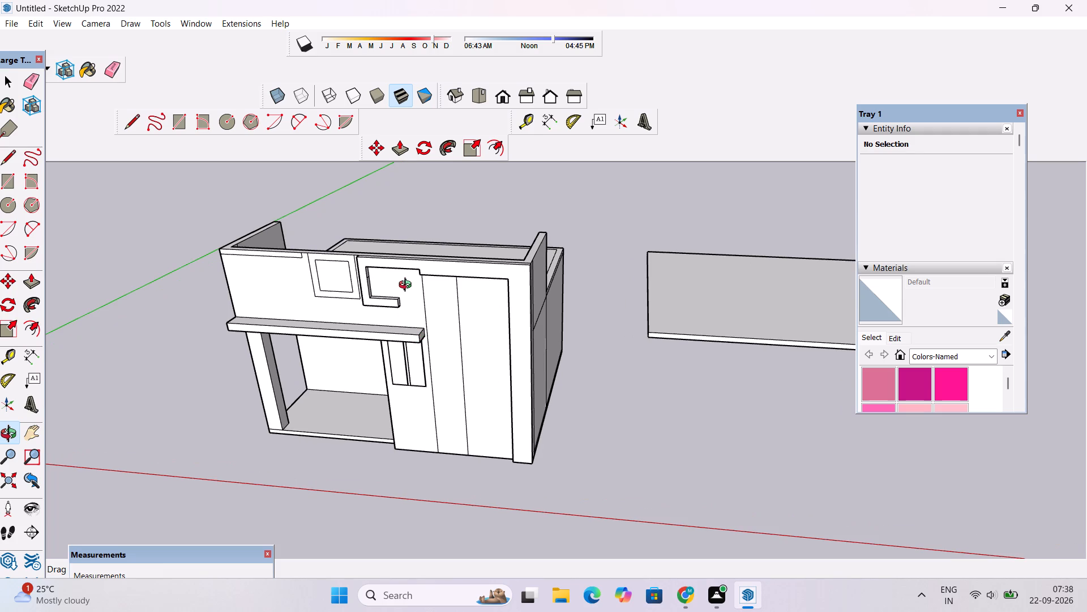
pyautogui.scroll(-4, 408, 286)
pyautogui.moveTo(391, 339); pyautogui.dragTo(442, 335)
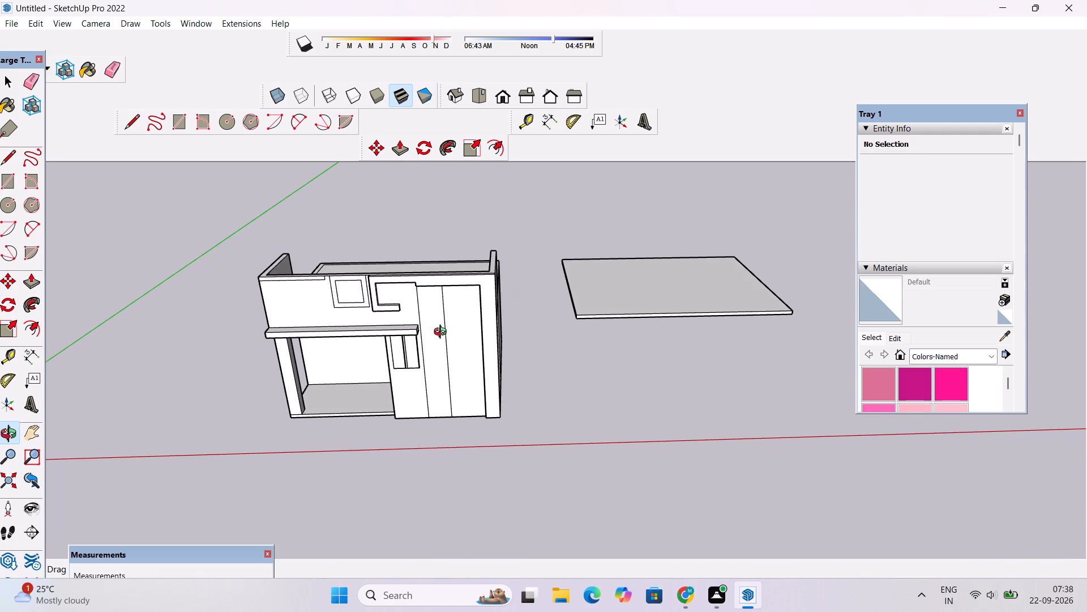
pyautogui.keyDown('shift'); pyautogui.moveTo(392, 342); pyautogui.dragTo(481, 332); pyautogui.keyUp('shift')
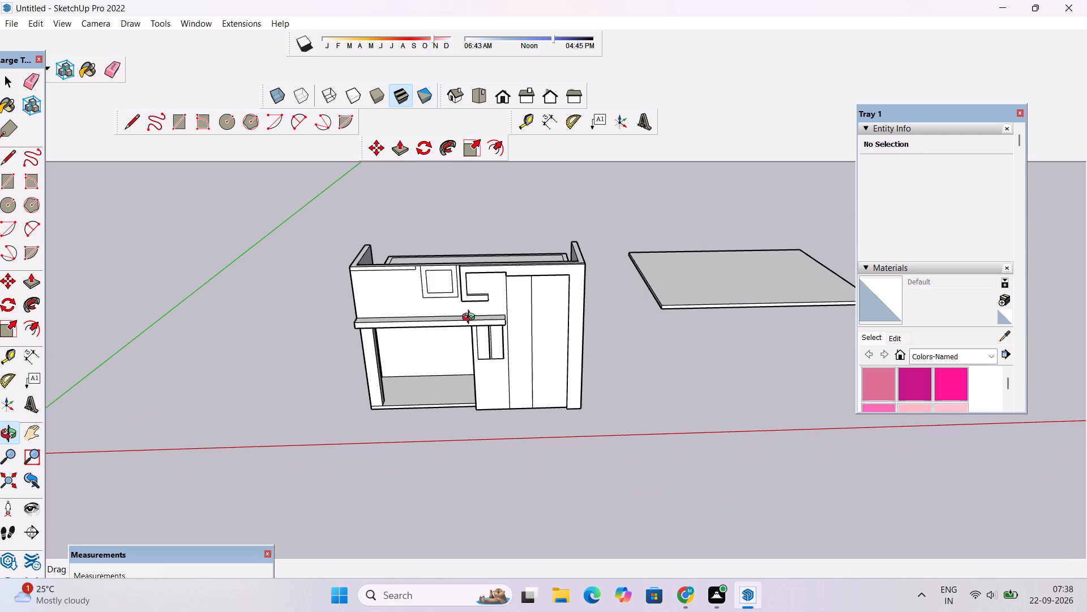
pyautogui.scroll(3, 452, 299)
pyautogui.moveTo(454, 329); pyautogui.dragTo(452, 290)
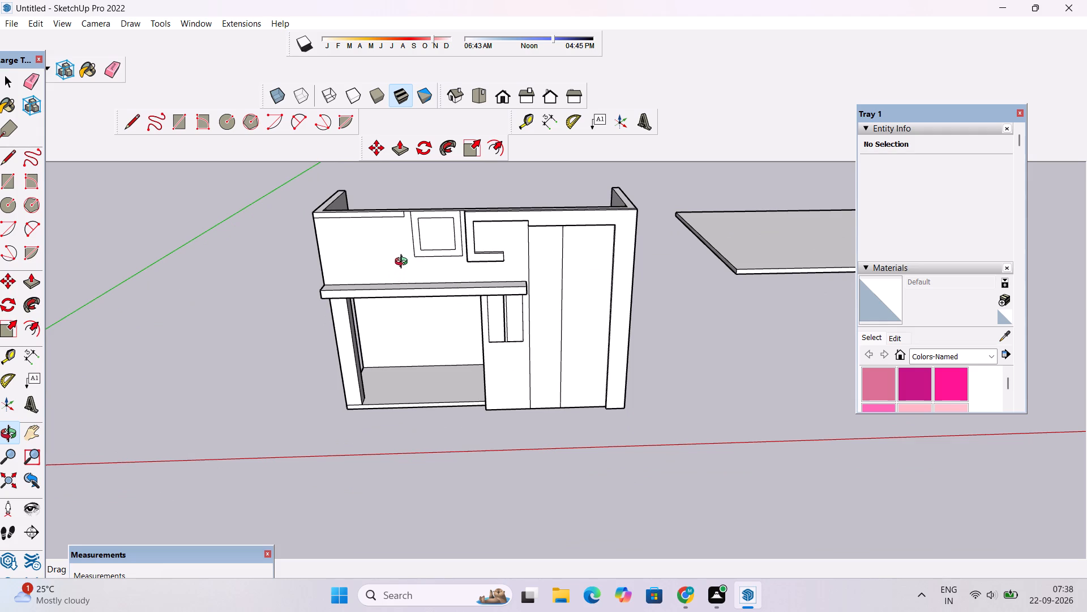
pyautogui.scroll(-1, 429, 321)
pyautogui.scroll(3, 430, 323)
pyautogui.moveTo(409, 331); pyautogui.dragTo(540, 250)
pyautogui.moveTo(570, 308); pyautogui.dragTo(495, 341)
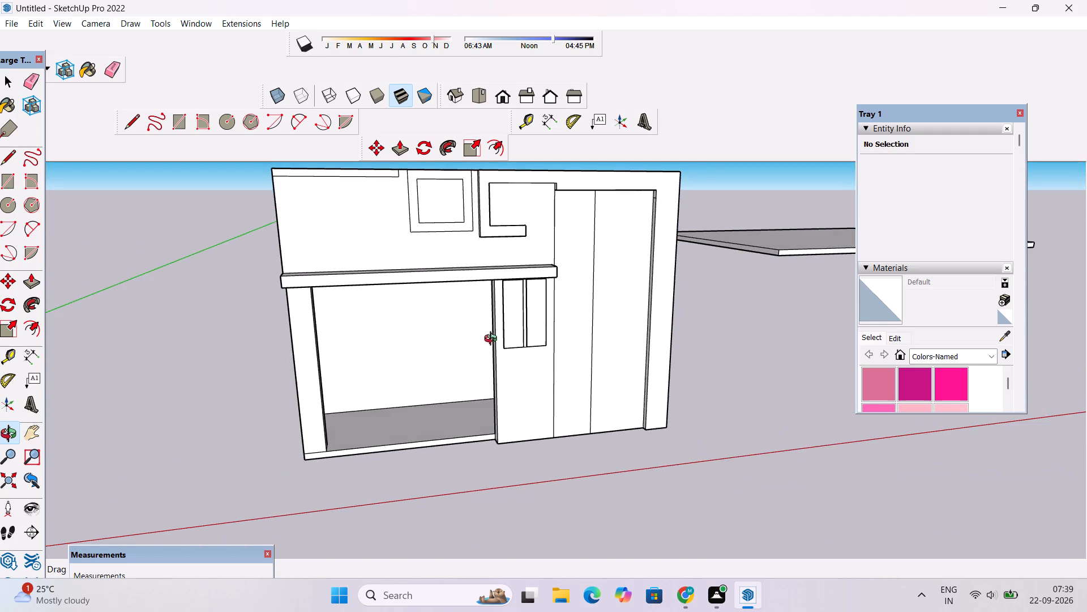
pyautogui.keyDown('shift'); pyautogui.moveTo(493, 340); pyautogui.dragTo(408, 340); pyautogui.keyUp('shift')
pyautogui.scroll(-2, 388, 330)
pyautogui.scroll(2, 393, 331)
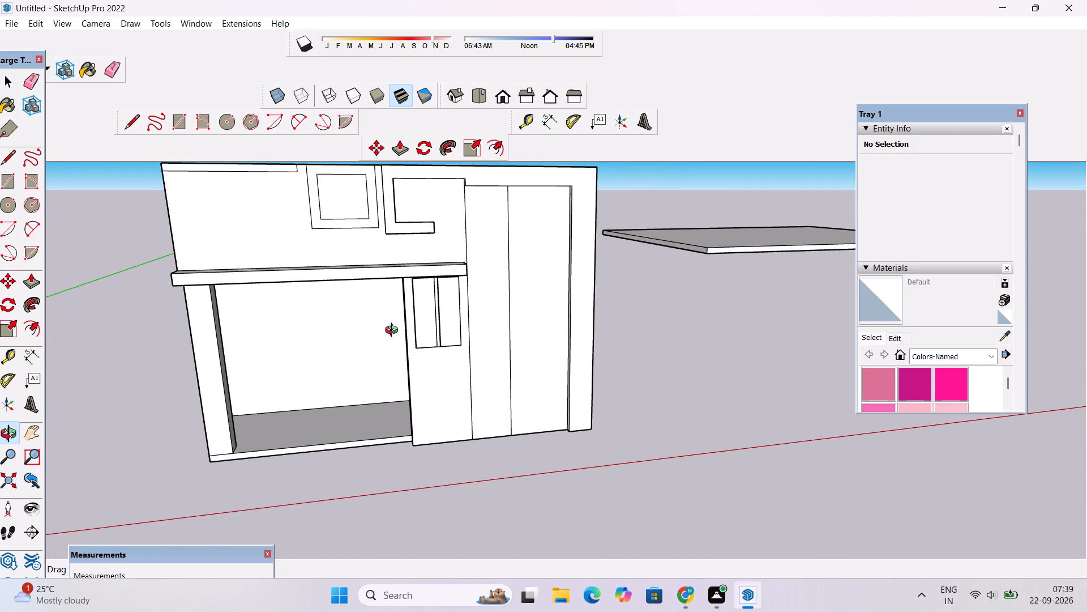
pyautogui.scroll(-2, 394, 331)
pyautogui.keyDown('shift'); pyautogui.moveTo(373, 340); pyautogui.dragTo(380, 310); pyautogui.keyUp('shift')
pyautogui.moveTo(357, 327); pyautogui.dragTo(674, 287)
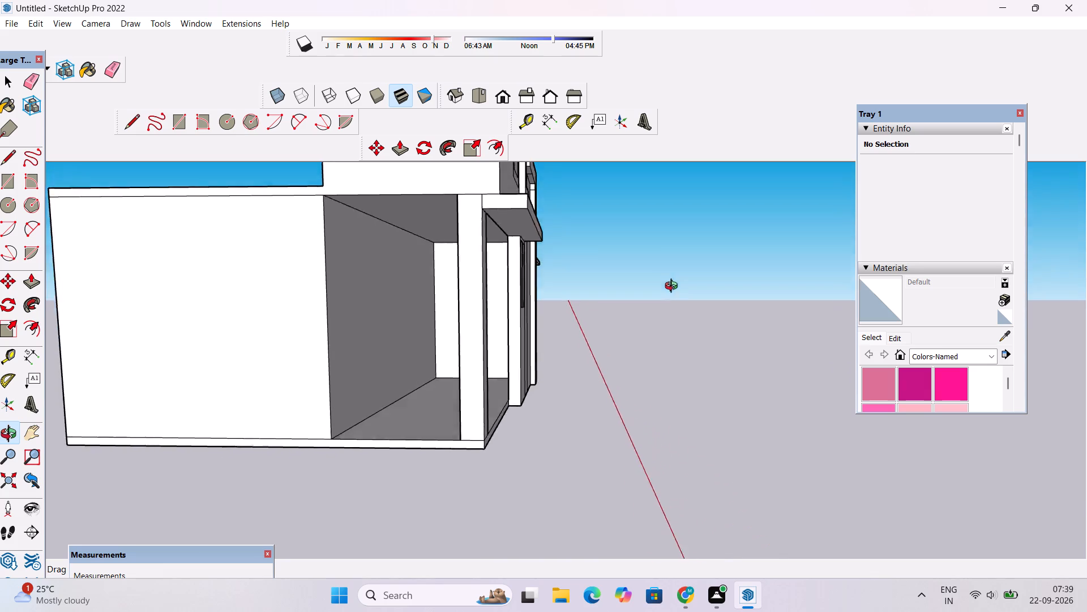
pyautogui.moveTo(674, 287); pyautogui.dragTo(394, 379)
pyautogui.scroll(-2, 388, 366)
pyautogui.keyDown('shift'); pyautogui.moveTo(385, 362); pyautogui.dragTo(425, 351); pyautogui.keyUp('shift')
pyautogui.scroll(5, 393, 356)
pyautogui.moveTo(493, 334); pyautogui.dragTo(198, 366)
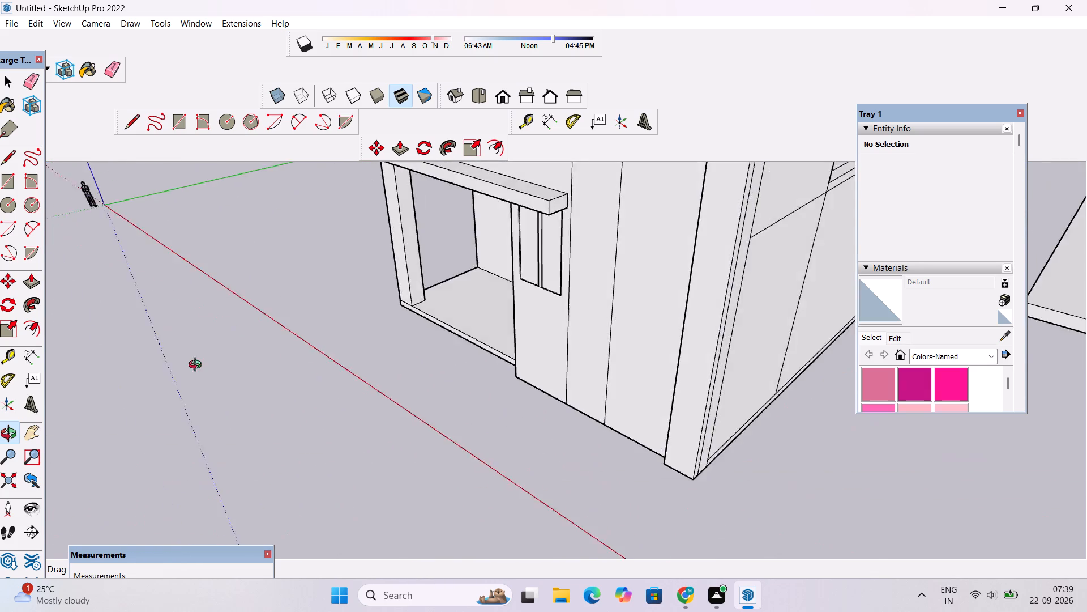
pyautogui.moveTo(198, 366); pyautogui.dragTo(617, 205)
pyautogui.keyDown('shift'); pyautogui.moveTo(627, 199); pyautogui.dragTo(508, 324); pyautogui.keyUp('shift')
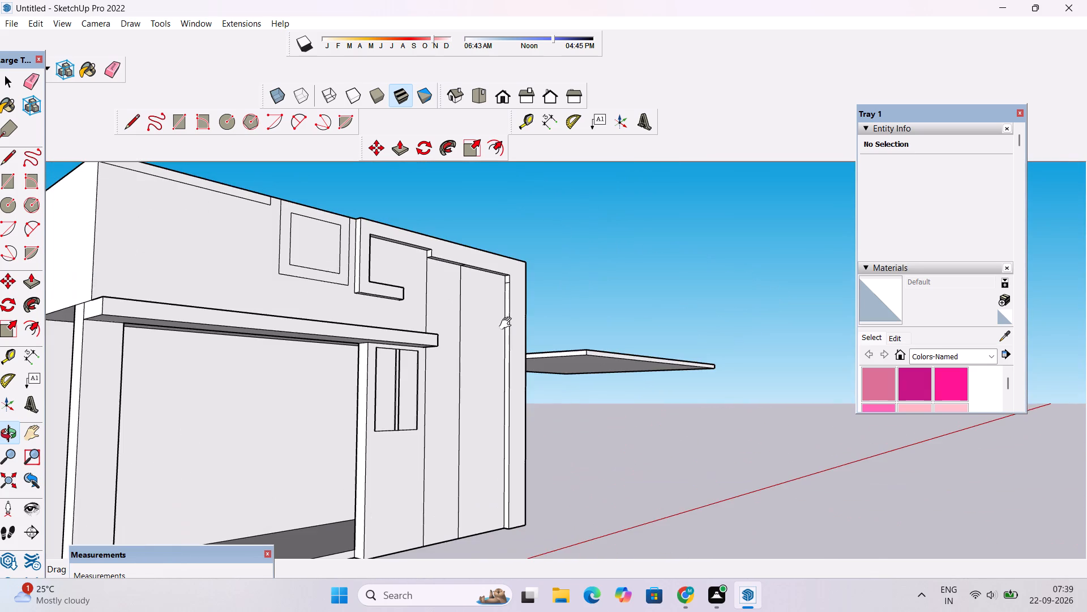
# Erase the short horizontal edge on the inner side face of the tall facade frame, just below its top corner.
pyautogui.scroll(-2, 486, 351)
pyautogui.scroll(9, 506, 301)
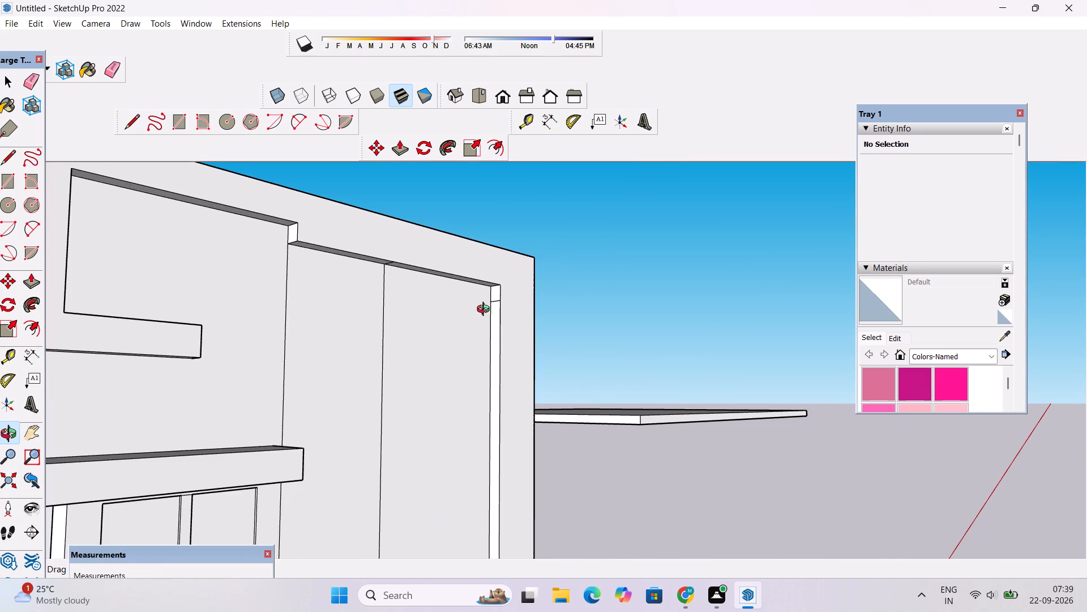
pyautogui.scroll(18, 492, 305)
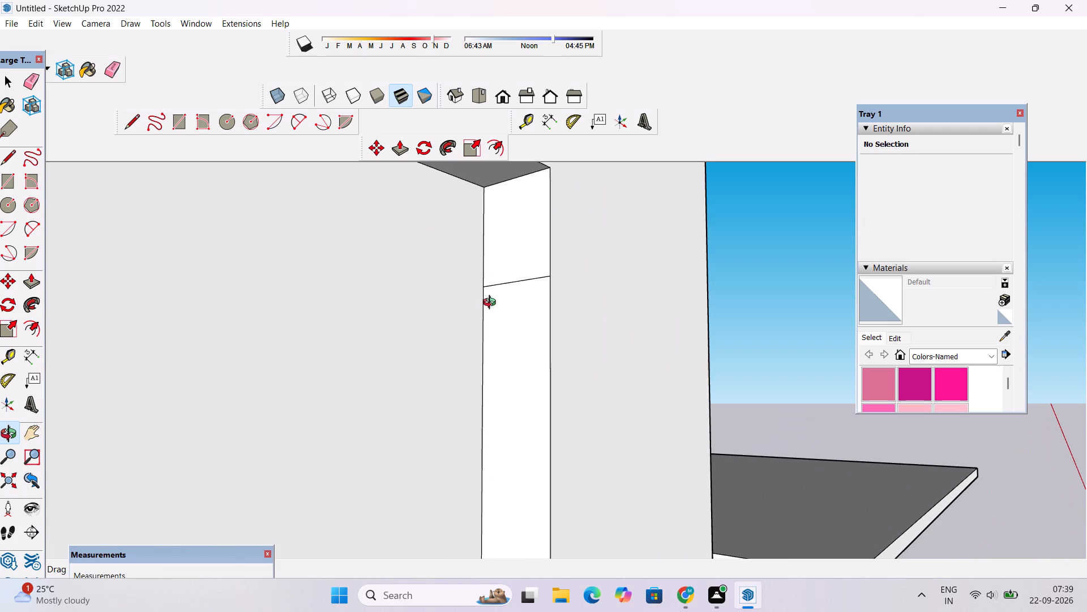
pyautogui.press('e')
pyautogui.moveTo(530, 270); pyautogui.dragTo(530, 288)
pyautogui.scroll(-6, 474, 297)
pyautogui.scroll(1, 474, 297)
pyautogui.scroll(-6, 473, 296)
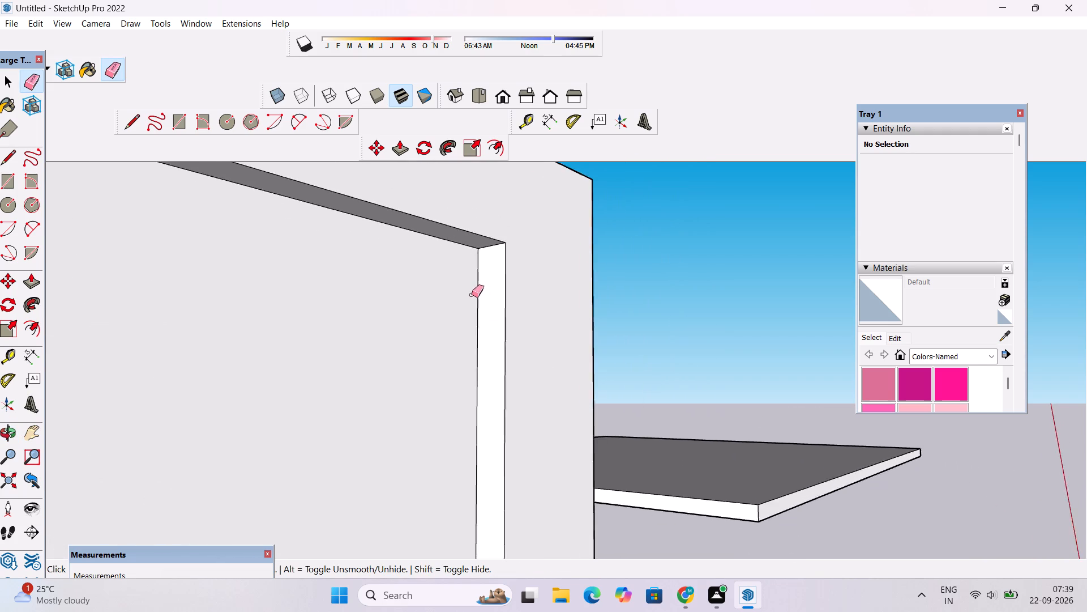
pyautogui.scroll(-11, 472, 295)
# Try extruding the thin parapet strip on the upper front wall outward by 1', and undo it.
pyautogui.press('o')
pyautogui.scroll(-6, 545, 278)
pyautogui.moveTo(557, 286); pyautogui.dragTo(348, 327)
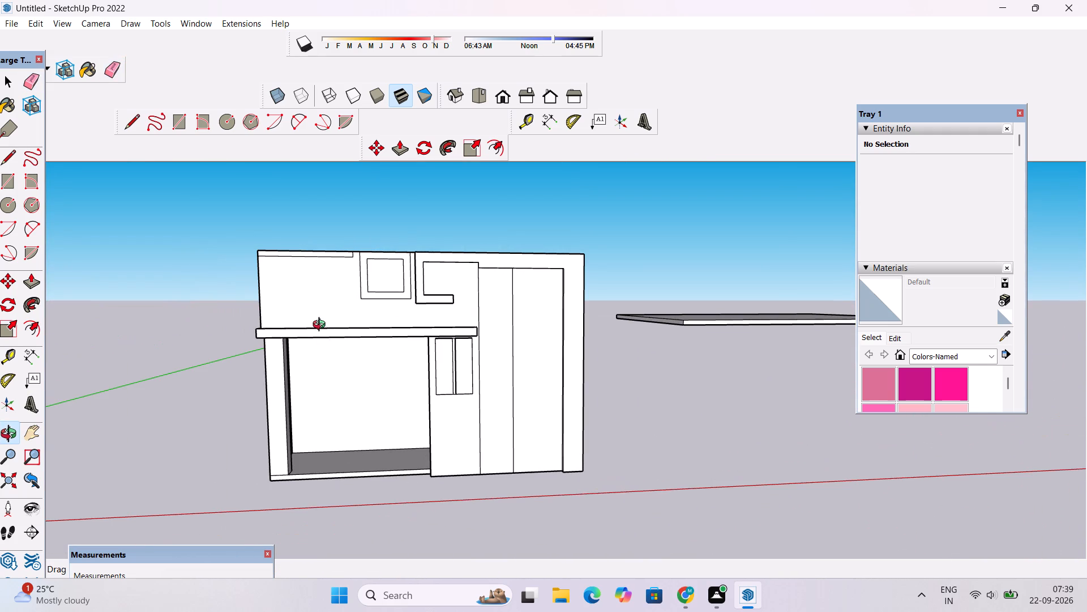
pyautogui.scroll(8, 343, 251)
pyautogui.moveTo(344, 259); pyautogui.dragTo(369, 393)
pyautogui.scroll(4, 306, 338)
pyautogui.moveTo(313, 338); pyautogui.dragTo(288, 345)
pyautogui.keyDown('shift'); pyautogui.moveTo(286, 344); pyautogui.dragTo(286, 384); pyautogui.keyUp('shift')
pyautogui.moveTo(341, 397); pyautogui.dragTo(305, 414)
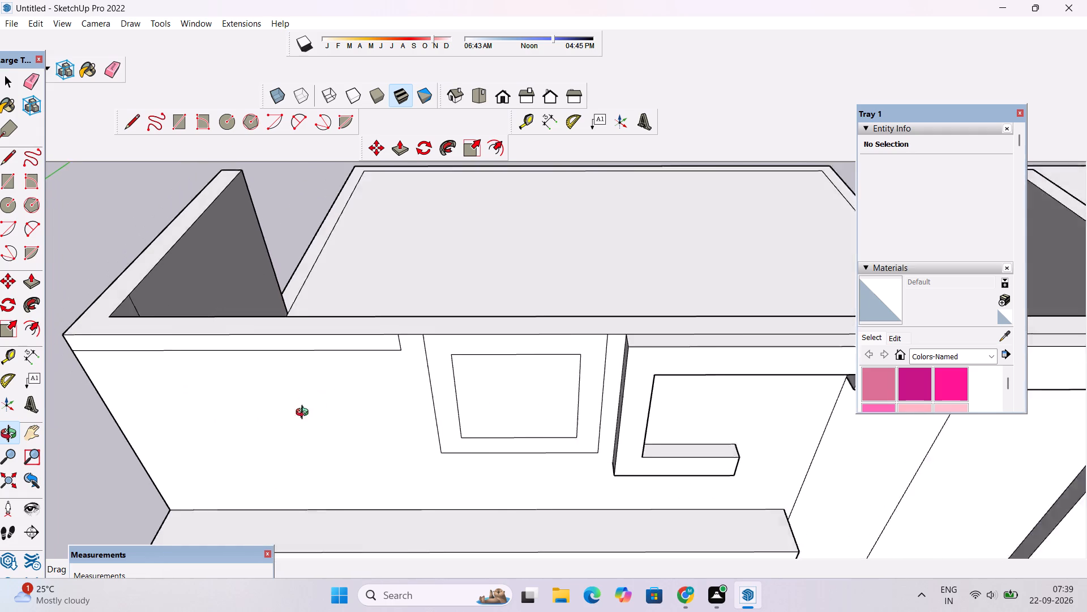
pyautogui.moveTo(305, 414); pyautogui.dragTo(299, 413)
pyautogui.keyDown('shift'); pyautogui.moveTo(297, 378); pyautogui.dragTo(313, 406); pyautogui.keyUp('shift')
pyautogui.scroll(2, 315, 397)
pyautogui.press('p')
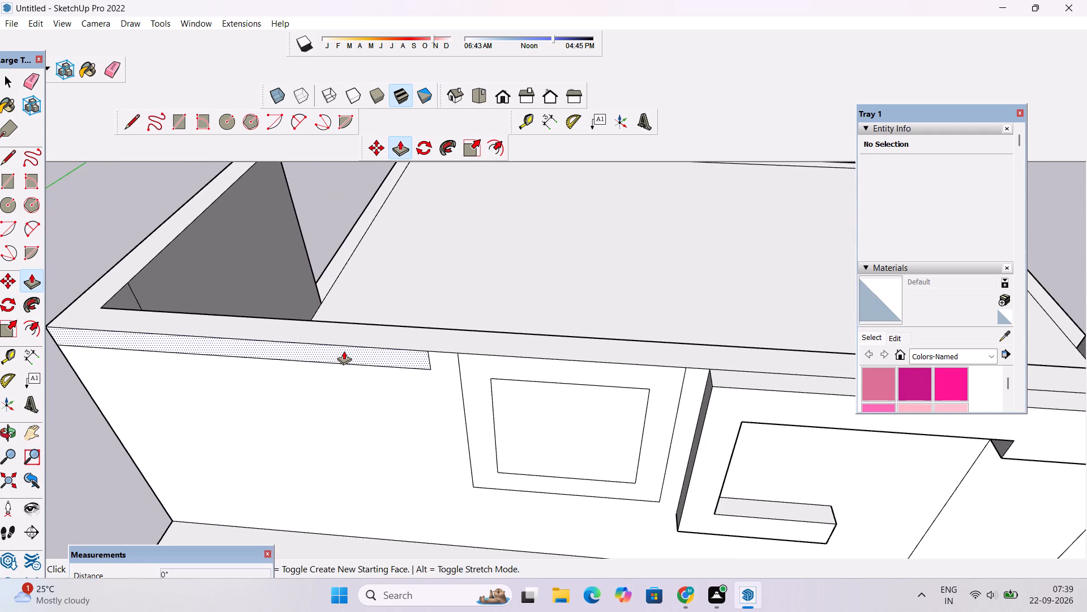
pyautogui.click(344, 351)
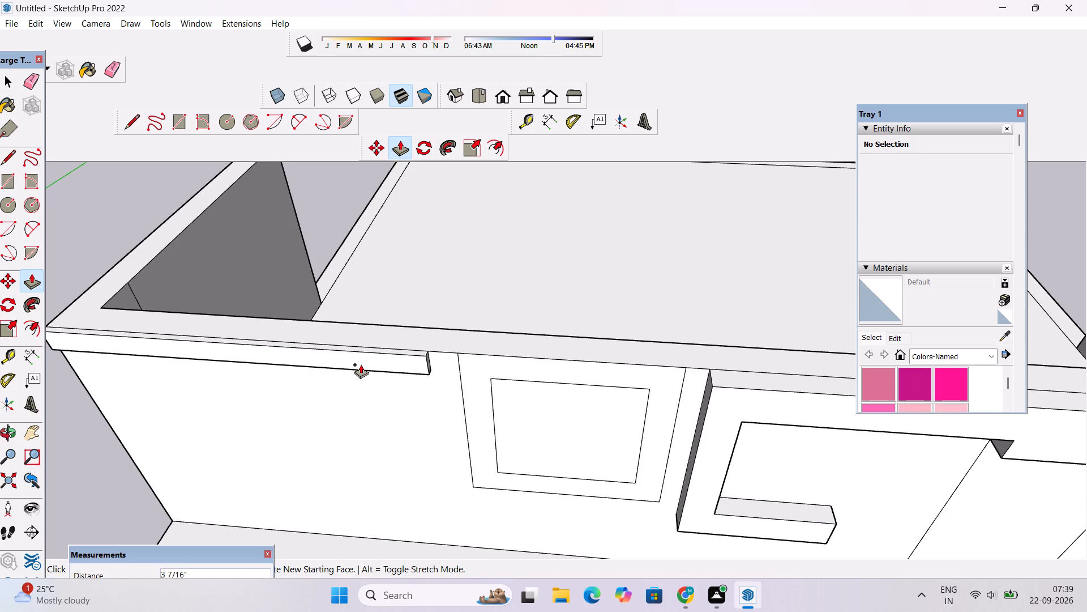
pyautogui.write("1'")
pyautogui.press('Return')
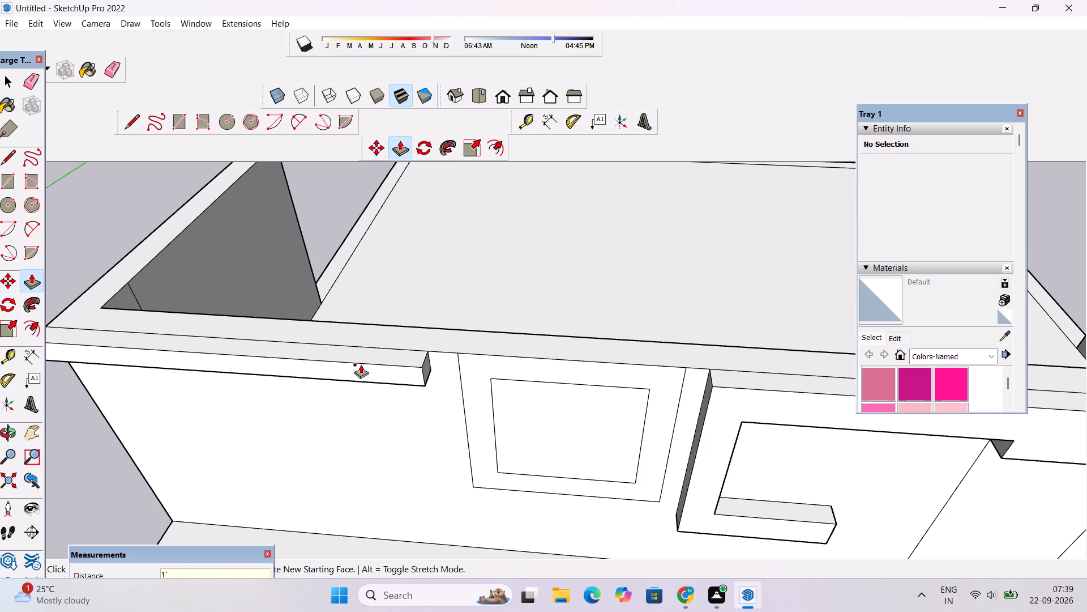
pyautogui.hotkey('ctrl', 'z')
# Extrude the thin parapet strip on the upper front wall outward by 9".
pyautogui.click(365, 356)
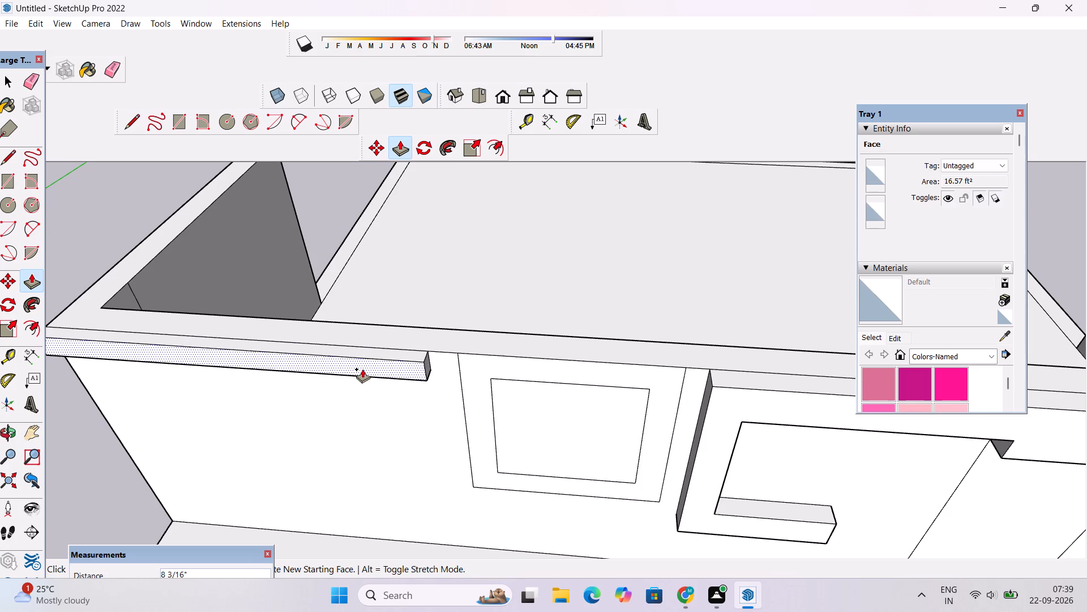
pyautogui.write('9"')
pyautogui.press('Return')
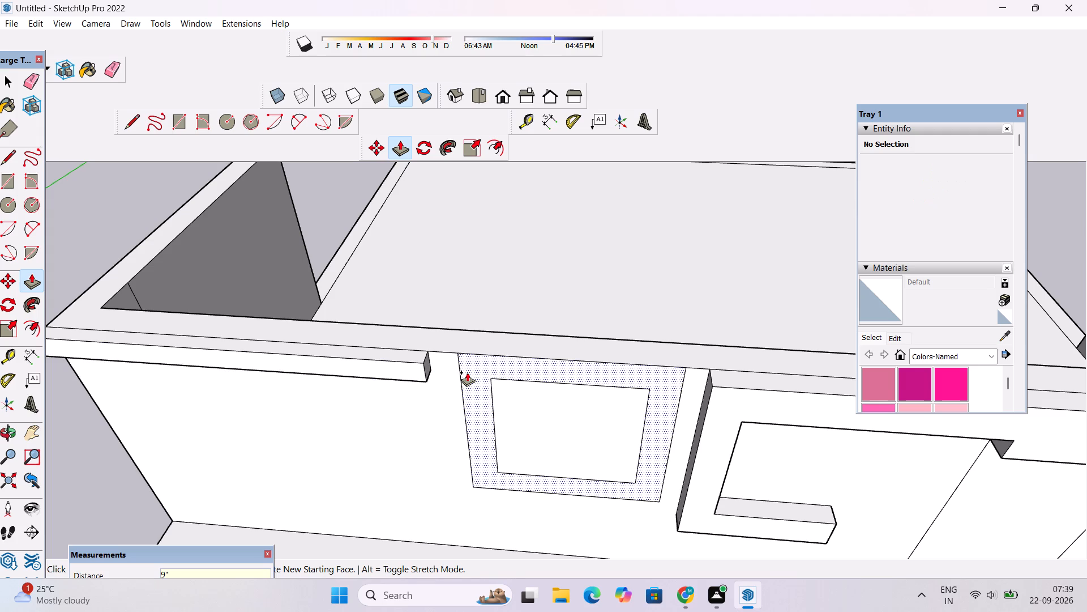
# Extrude the square window surround outward 9", flush with the front face of the parapet strip.
pyautogui.click(467, 372)
pyautogui.click(418, 364)
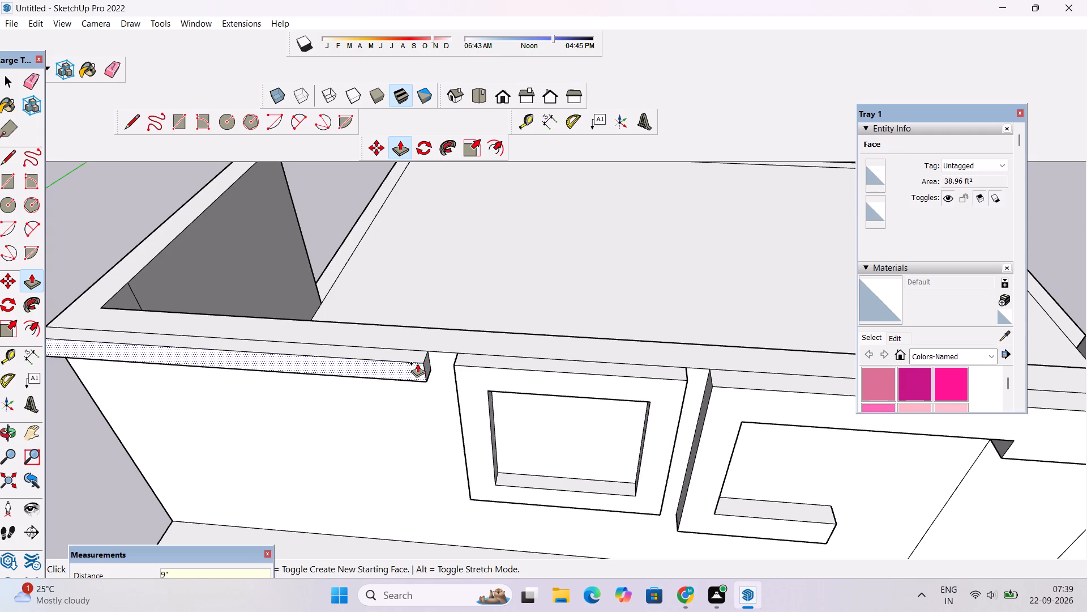
# Examine the upper facade's projecting strip, square window surround and C-shaped frame from above, the front and the sides.
pyautogui.press('o')
pyautogui.moveTo(422, 441); pyautogui.dragTo(413, 394)
pyautogui.scroll(-9, 393, 372)
pyautogui.moveTo(412, 371); pyautogui.dragTo(422, 331)
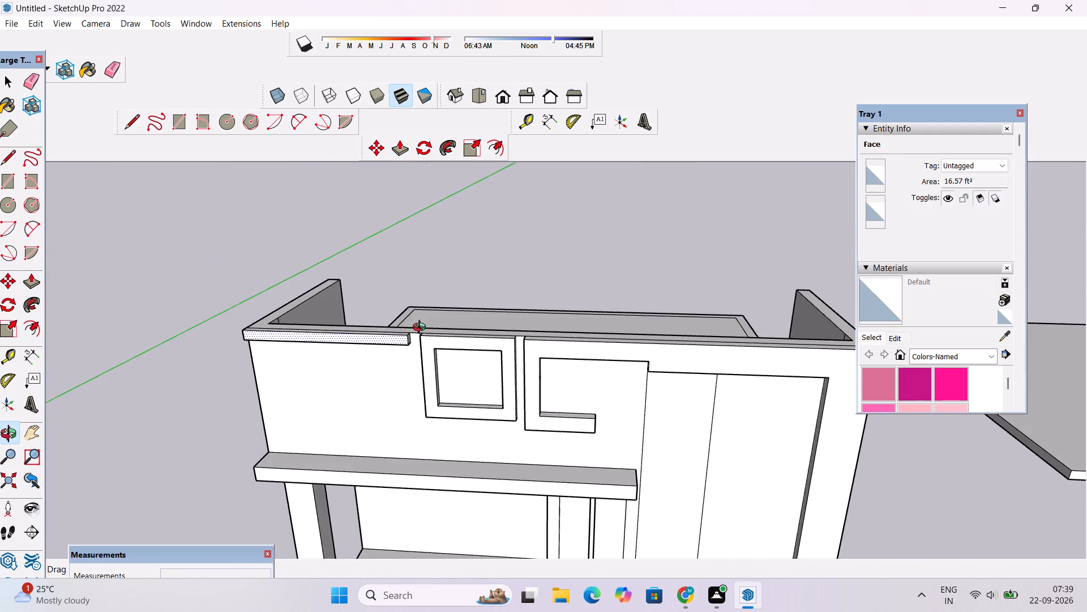
pyautogui.scroll(-9, 426, 325)
pyautogui.moveTo(421, 393); pyautogui.dragTo(451, 314)
pyautogui.scroll(5, 456, 313)
pyautogui.scroll(-1, 456, 313)
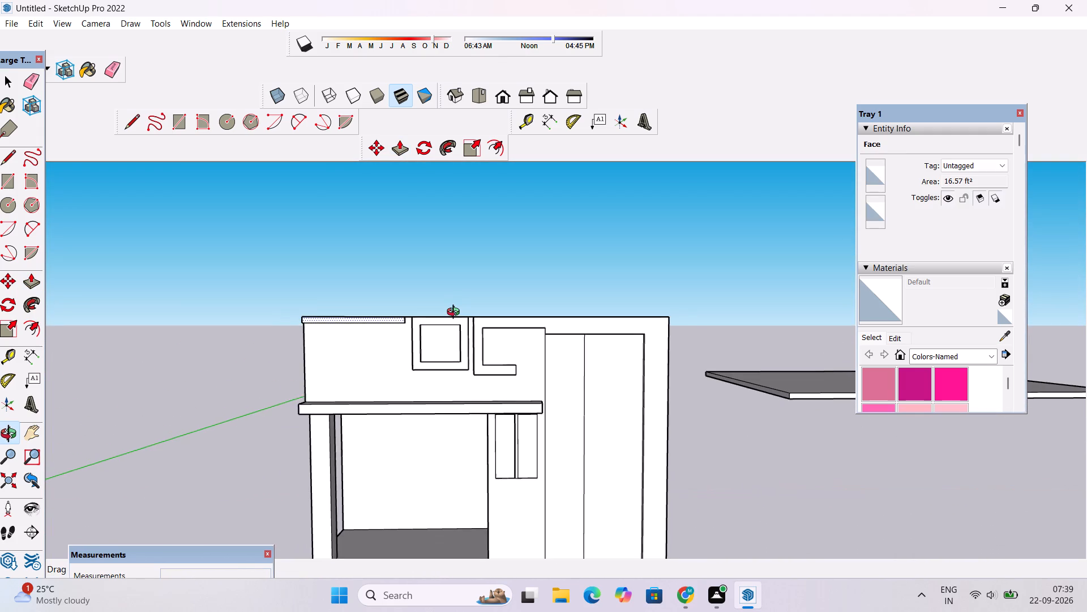
pyautogui.scroll(-1, 456, 313)
pyautogui.scroll(3, 455, 316)
pyautogui.moveTo(420, 344); pyautogui.dragTo(558, 369)
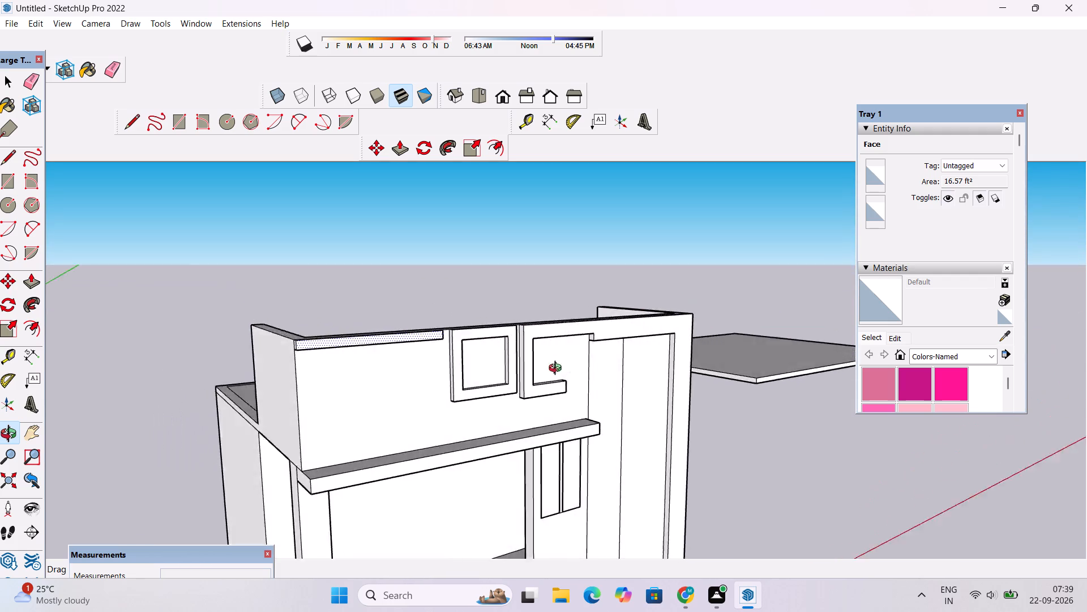
pyautogui.moveTo(558, 369); pyautogui.dragTo(431, 372)
pyautogui.scroll(-4, 357, 367)
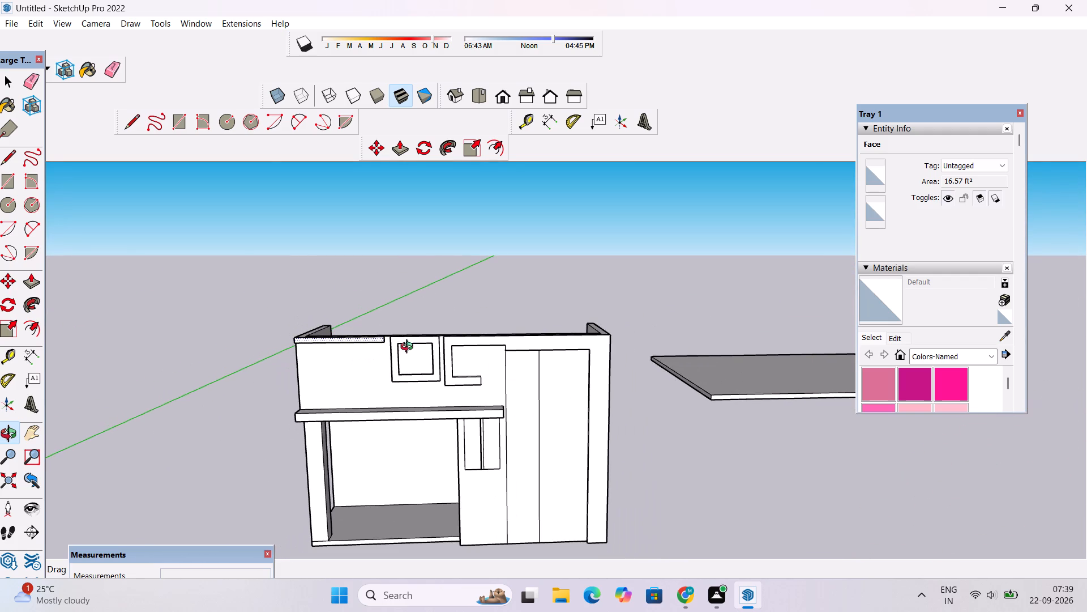
pyautogui.moveTo(409, 348); pyautogui.dragTo(405, 358)
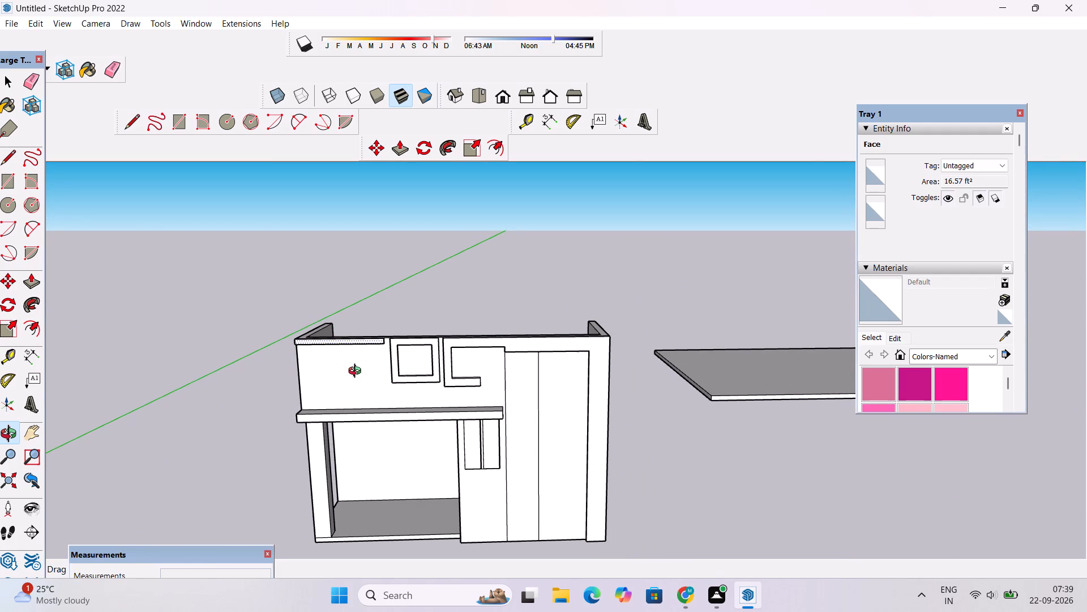
pyautogui.scroll(9, 357, 372)
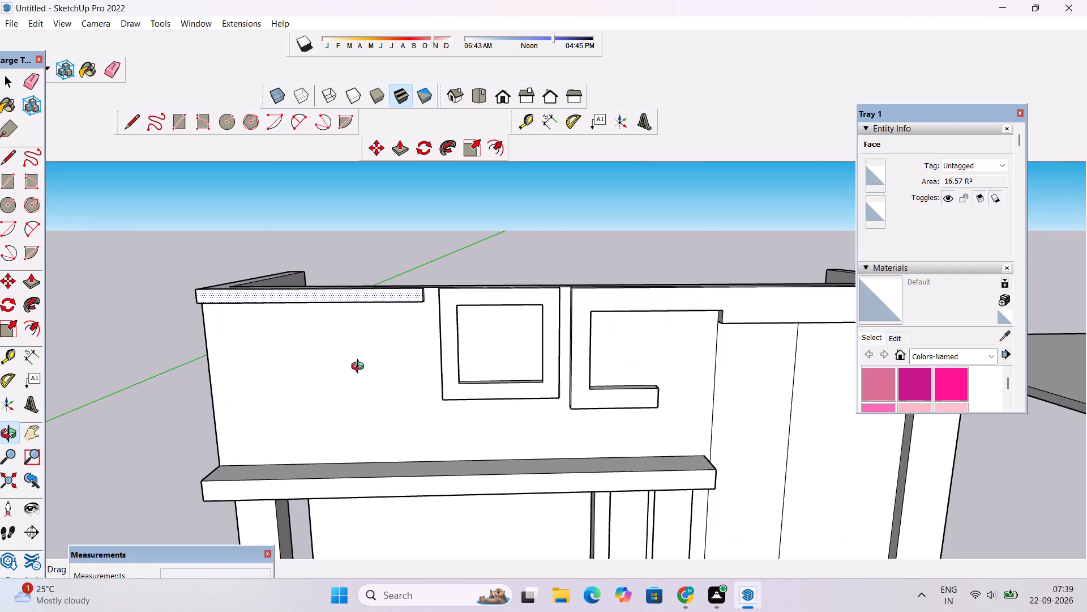
pyautogui.scroll(2, 360, 368)
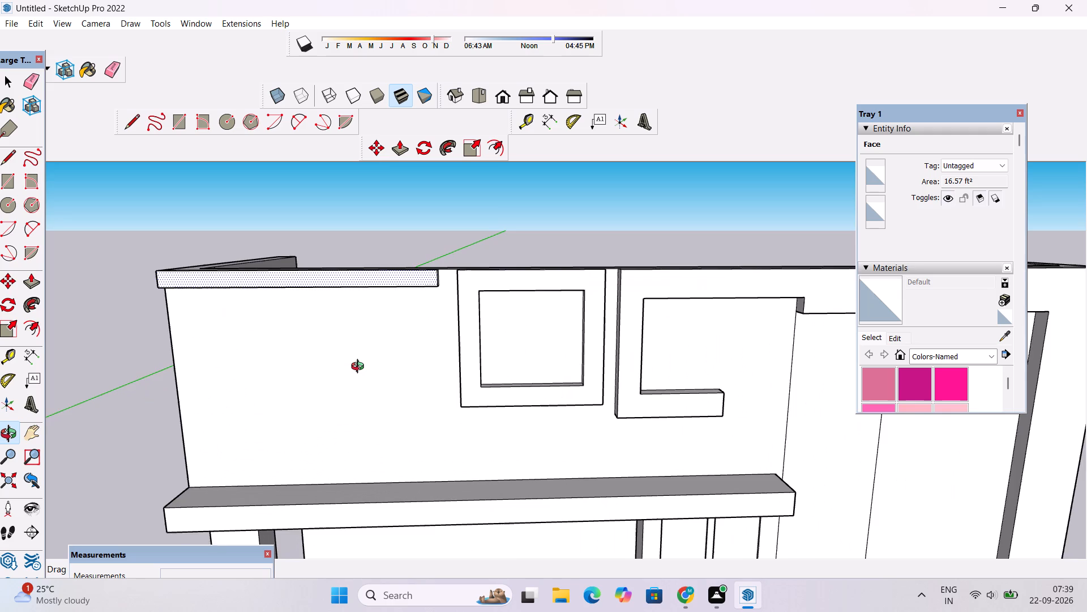
pyautogui.scroll(-7, 360, 368)
pyautogui.scroll(1, 617, 397)
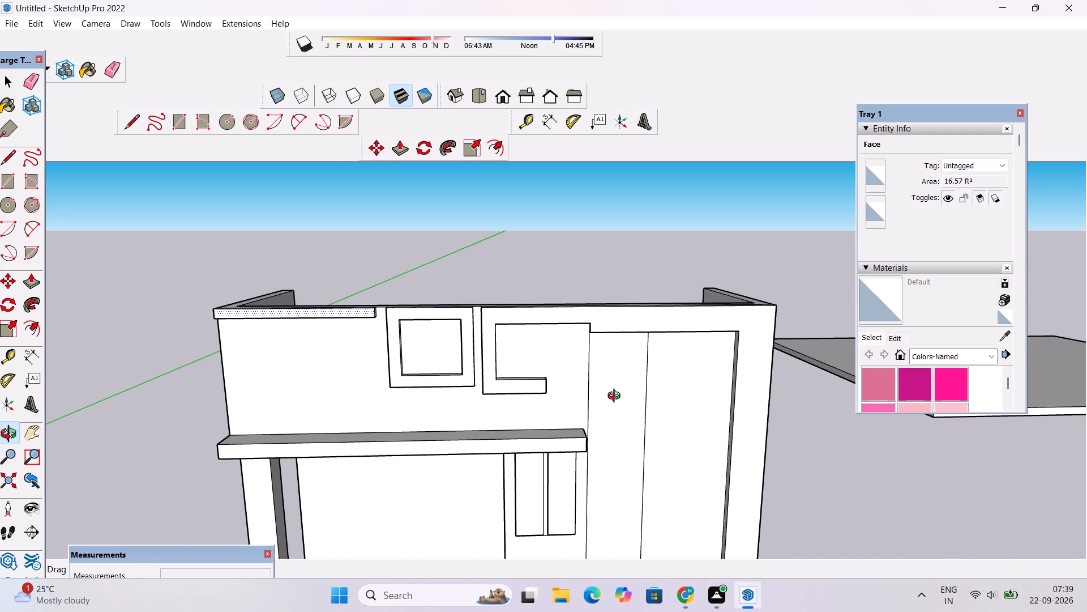
pyautogui.keyDown('shift'); pyautogui.moveTo(617, 397); pyautogui.dragTo(569, 389); pyautogui.keyUp('shift')
pyautogui.scroll(4, 510, 385)
pyautogui.keyDown('shift'); pyautogui.moveTo(508, 385); pyautogui.dragTo(473, 385); pyautogui.keyUp('shift')
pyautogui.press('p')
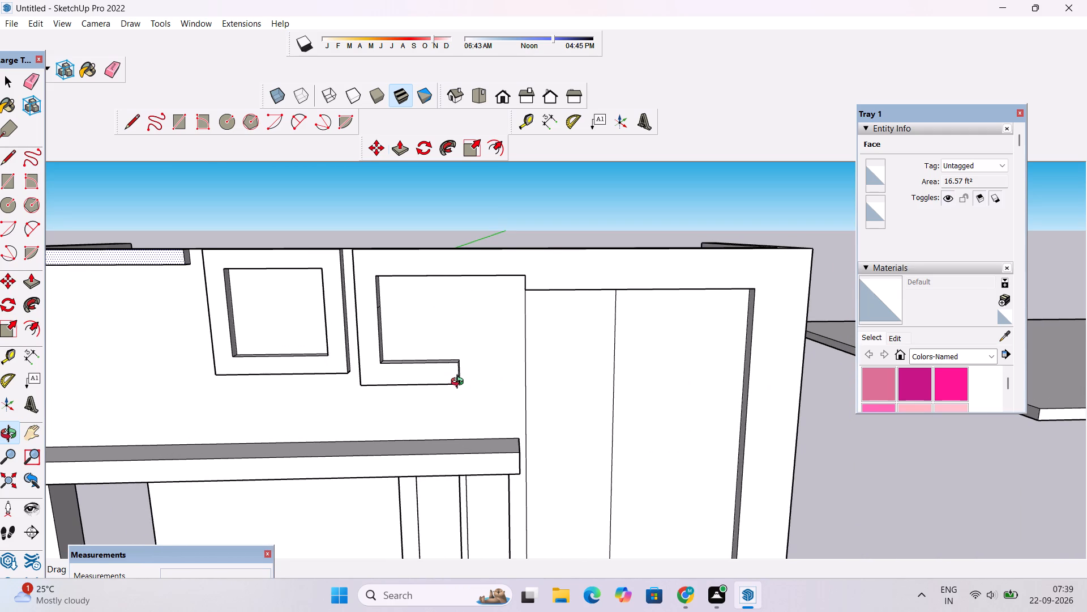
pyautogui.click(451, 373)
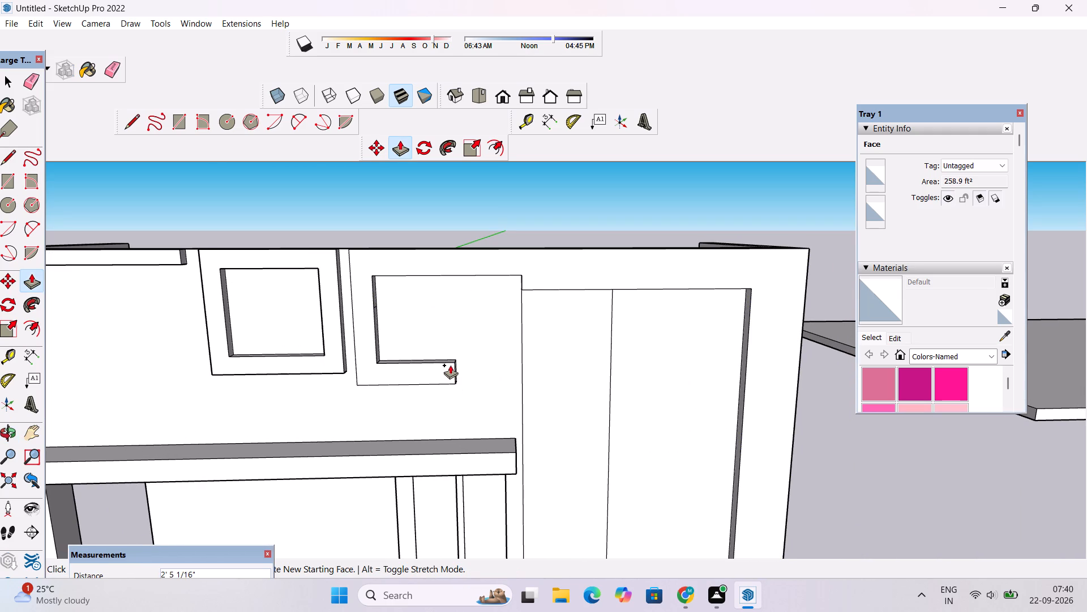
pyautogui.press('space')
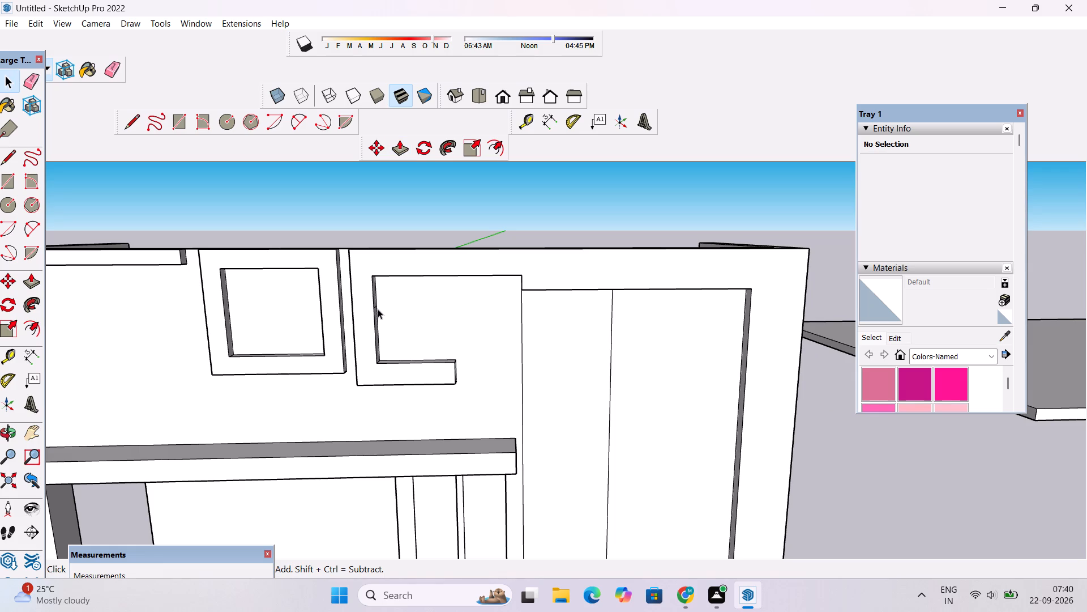
# Draw a line about 1' 5 1/2" long across the C-shaped frame's vertical leg, from its upper inner corner to its outer edge.
pyautogui.press('l')
pyautogui.scroll(2, 361, 295)
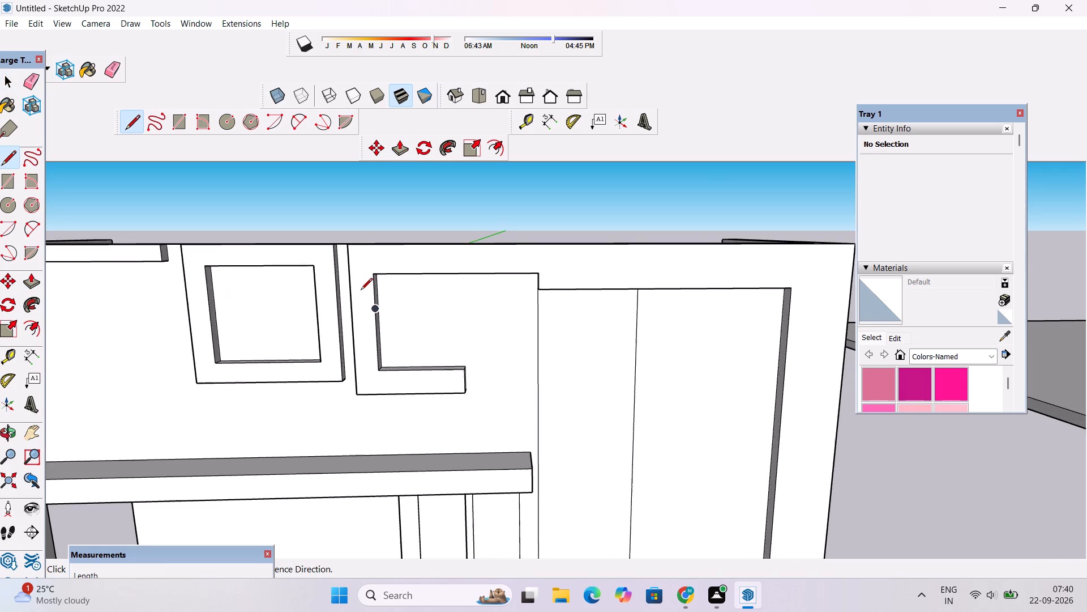
pyautogui.scroll(6, 361, 291)
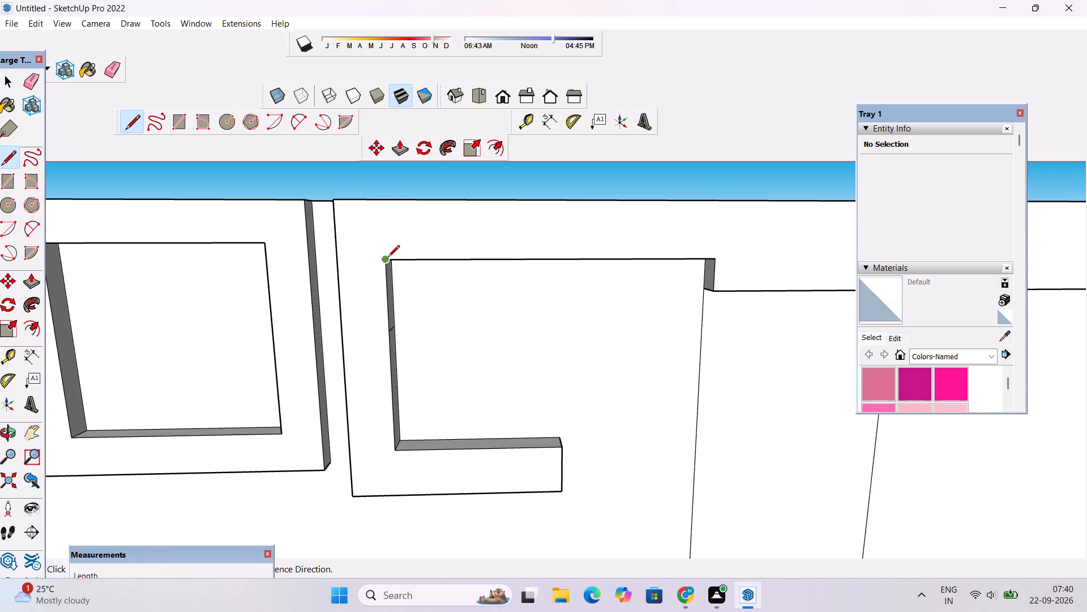
pyautogui.click(384, 260)
pyautogui.click(335, 263)
pyautogui.press('space')
# Erase the C-shaped frame's vertical leg and lower arm, including stray edge fragments, leaving only its top band.
pyautogui.write('e')
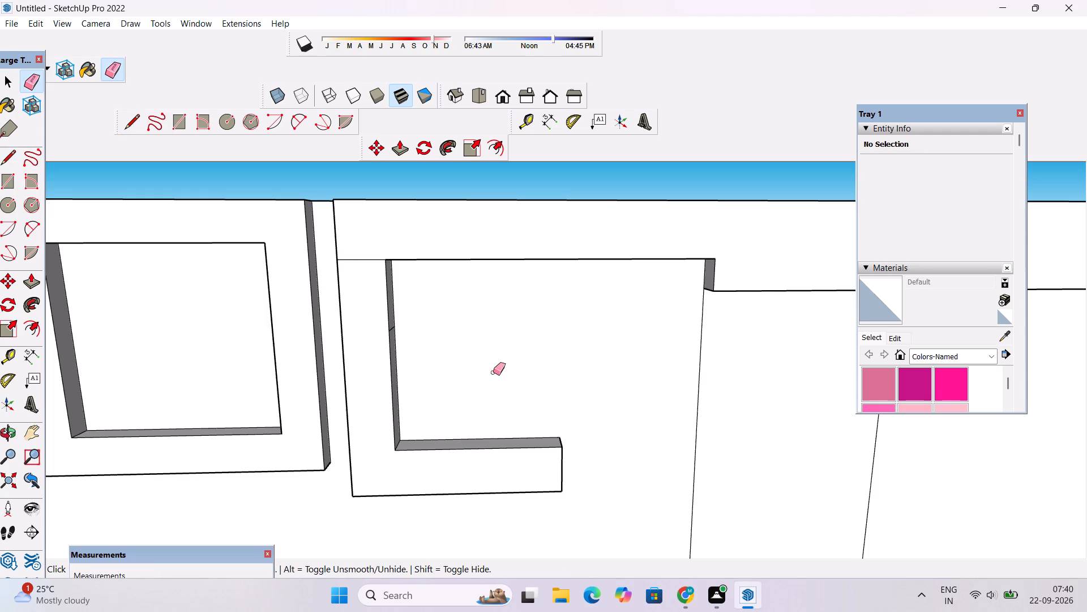
pyautogui.scroll(-6, 401, 270)
pyautogui.scroll(-5, 413, 330)
pyautogui.scroll(3, 427, 403)
pyautogui.moveTo(442, 330); pyautogui.dragTo(442, 353)
pyautogui.moveTo(442, 334); pyautogui.dragTo(443, 358)
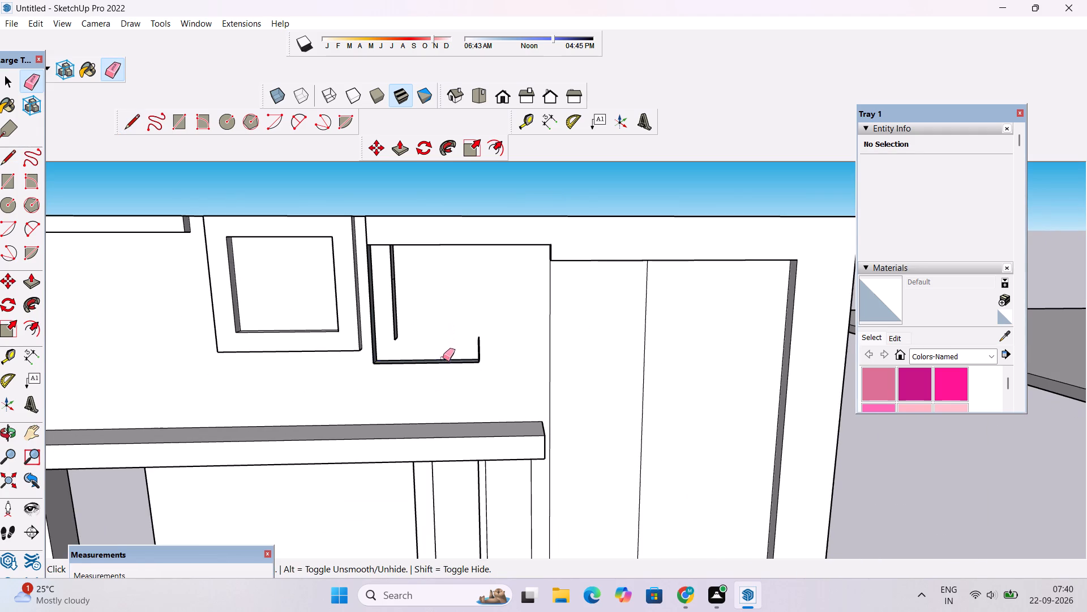
pyautogui.moveTo(443, 358); pyautogui.dragTo(443, 360)
pyautogui.moveTo(478, 340); pyautogui.dragTo(425, 350)
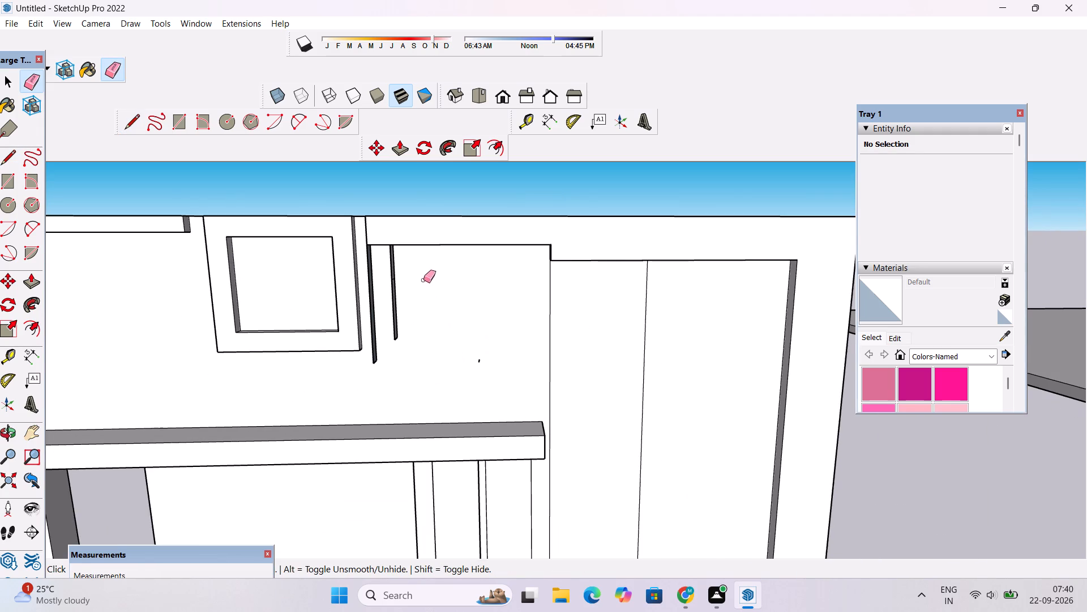
pyautogui.moveTo(418, 274); pyautogui.dragTo(370, 353)
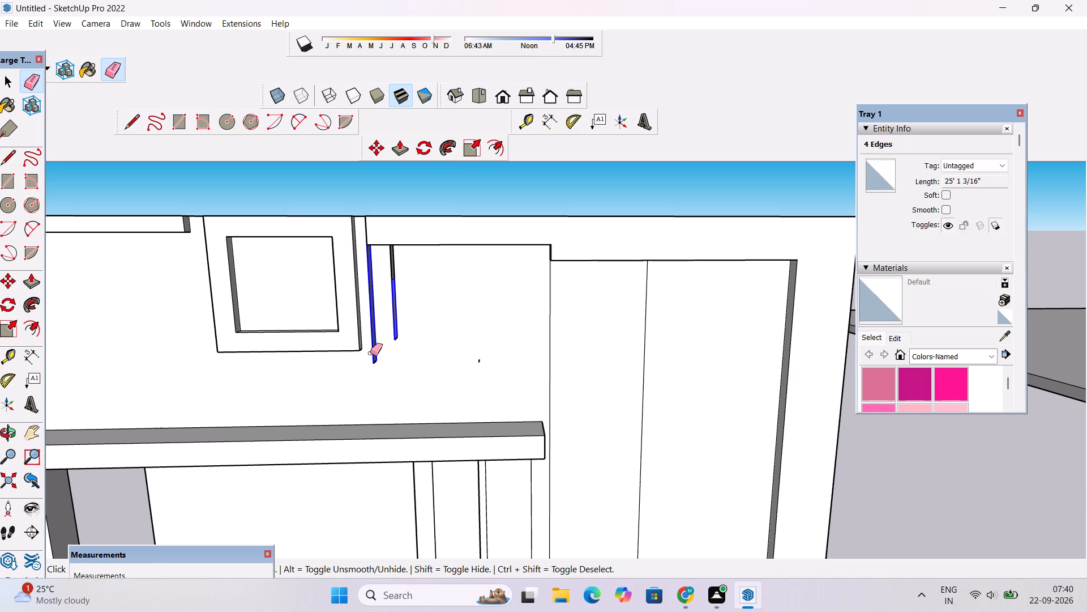
pyautogui.moveTo(370, 353); pyautogui.dragTo(376, 345)
pyautogui.moveTo(393, 263); pyautogui.dragTo(386, 279)
pyautogui.moveTo(406, 283); pyautogui.dragTo(403, 317)
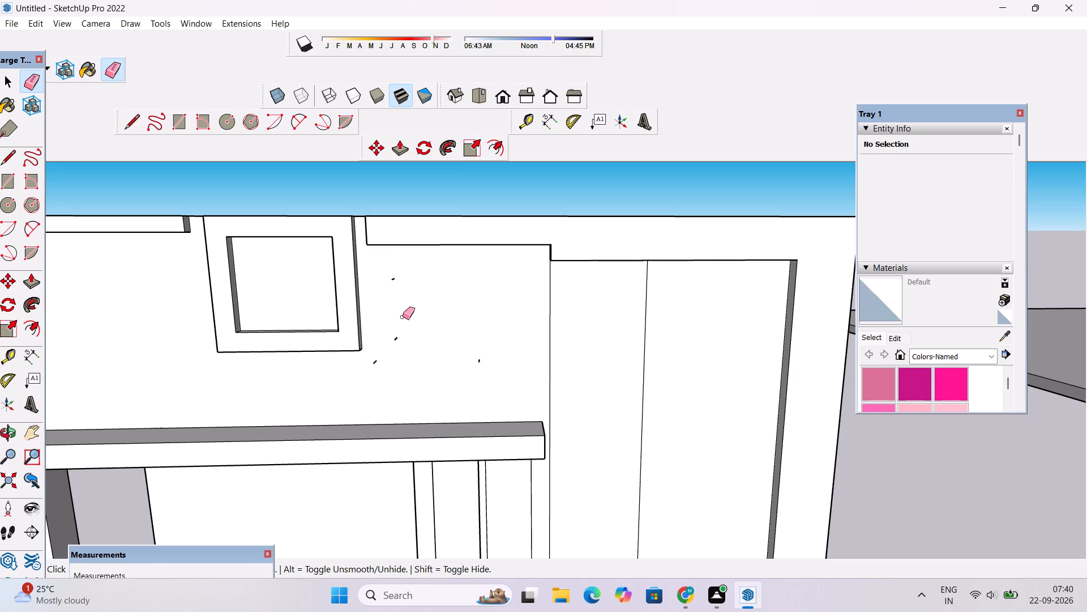
pyautogui.moveTo(403, 317); pyautogui.dragTo(378, 331)
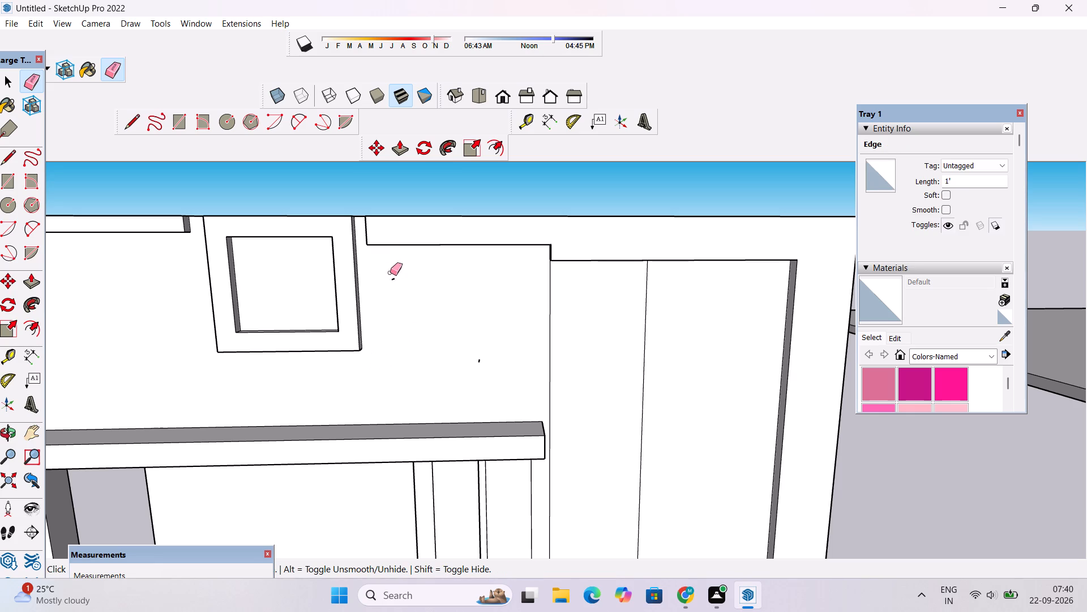
pyautogui.moveTo(390, 273); pyautogui.dragTo(393, 281)
pyautogui.moveTo(443, 320); pyautogui.dragTo(483, 365)
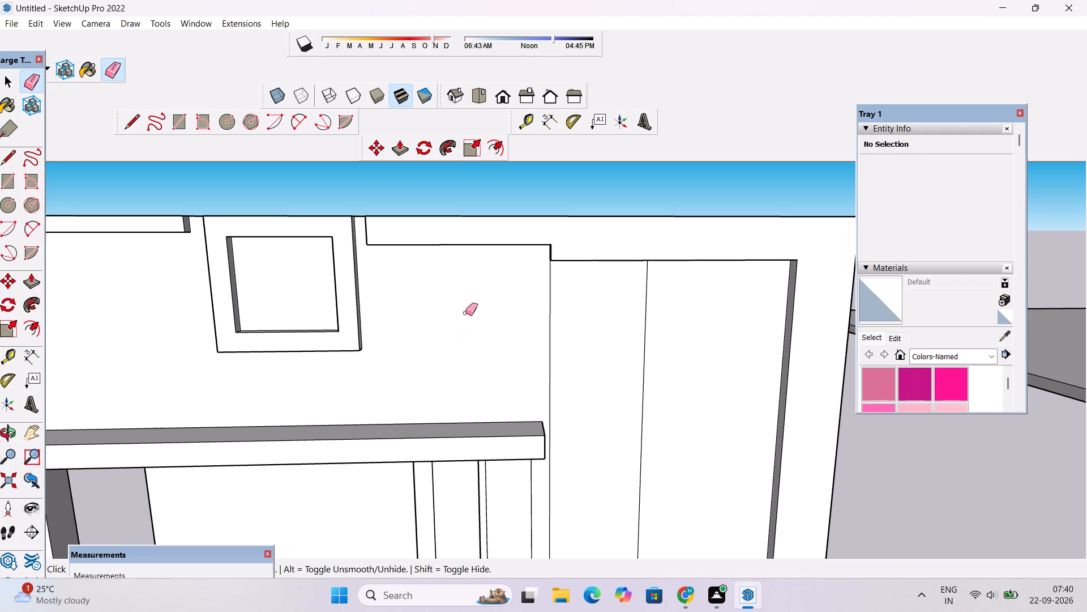
# Draw the facade frame's new outer edges from the top band's inner back corner: about 5' 11 3/4" down, then about 6' 1 1/2" horizontally away from the window.
pyautogui.press('o')
pyautogui.scroll(-1, 474, 309)
pyautogui.keyDown('shift'); pyautogui.moveTo(474, 312); pyautogui.dragTo(497, 399); pyautogui.keyUp('shift')
pyautogui.moveTo(467, 410); pyautogui.dragTo(464, 365)
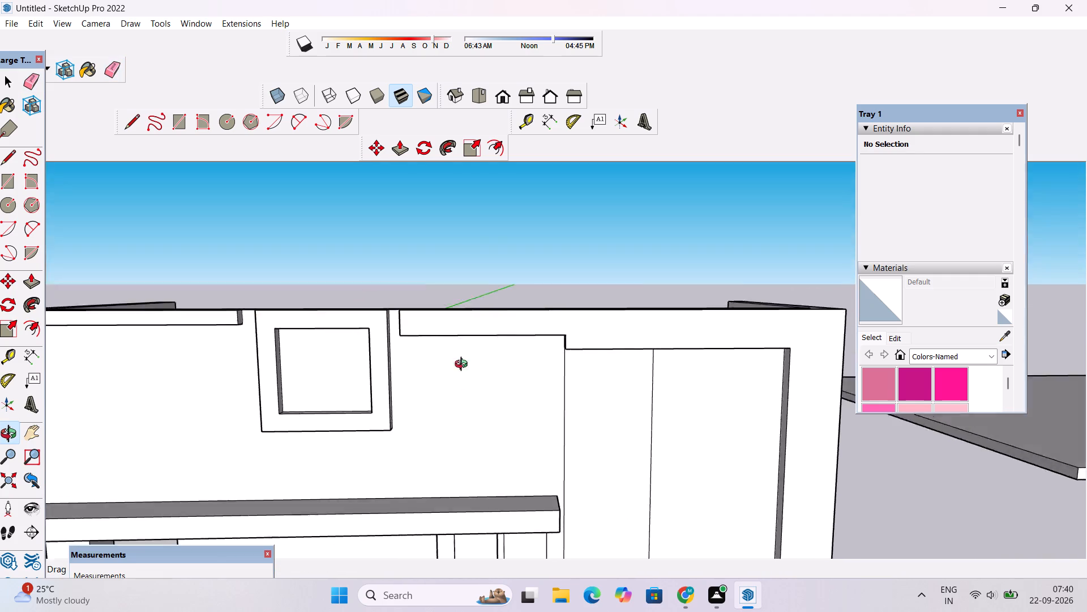
pyautogui.moveTo(464, 365); pyautogui.dragTo(454, 250)
pyautogui.scroll(4, 433, 328)
pyautogui.moveTo(384, 321); pyautogui.dragTo(585, 463)
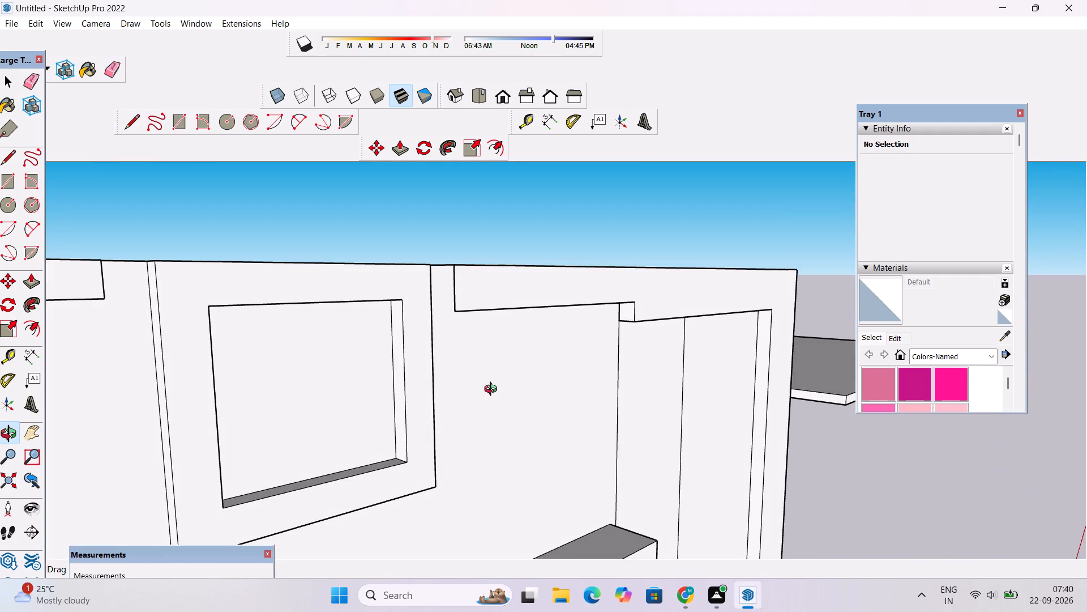
pyautogui.moveTo(451, 297); pyautogui.dragTo(383, 368)
pyautogui.moveTo(427, 375); pyautogui.dragTo(418, 361)
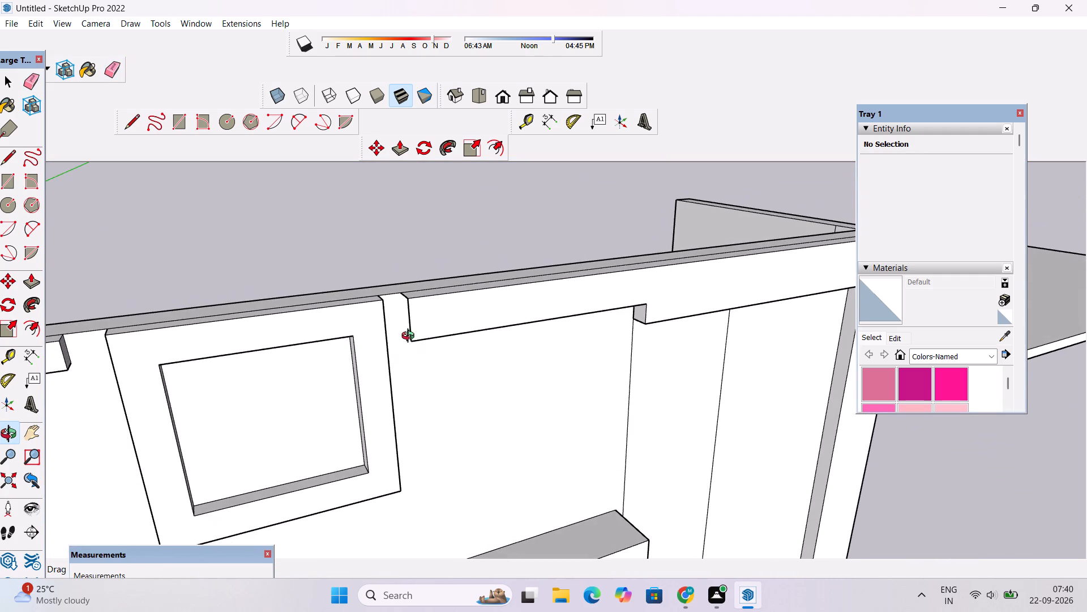
pyautogui.moveTo(453, 397); pyautogui.dragTo(459, 365)
pyautogui.press('l')
pyautogui.scroll(7, 403, 278)
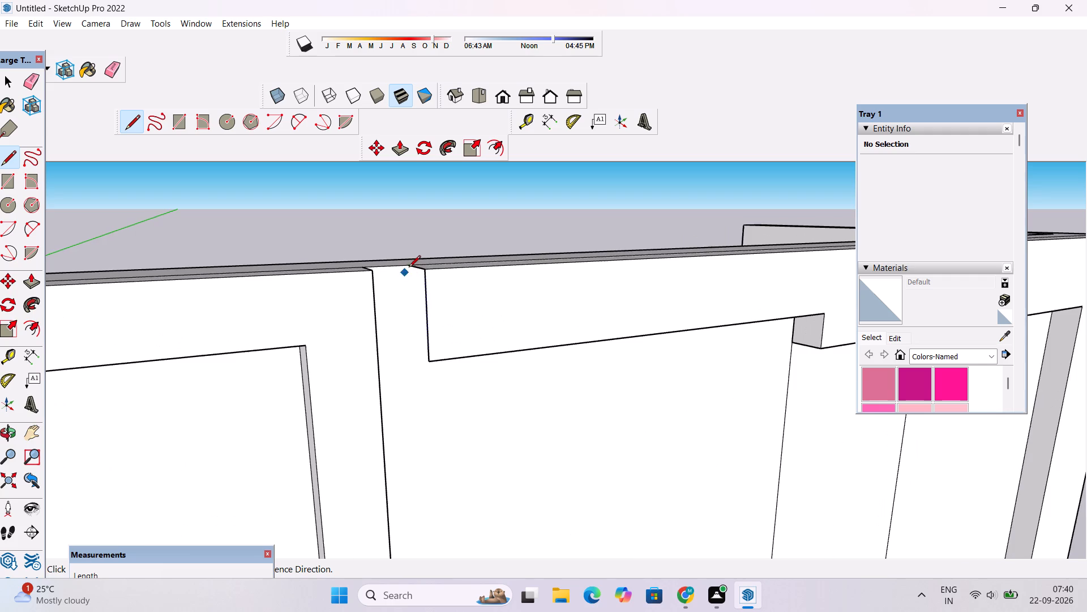
pyautogui.click(409, 267)
pyautogui.scroll(-9, 406, 287)
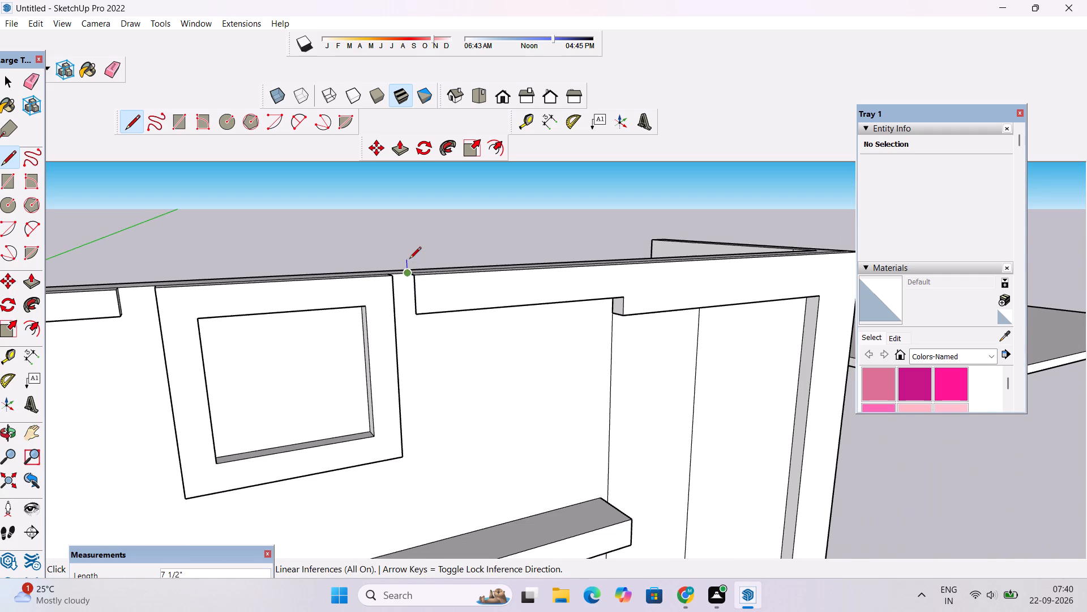
pyautogui.click(413, 397)
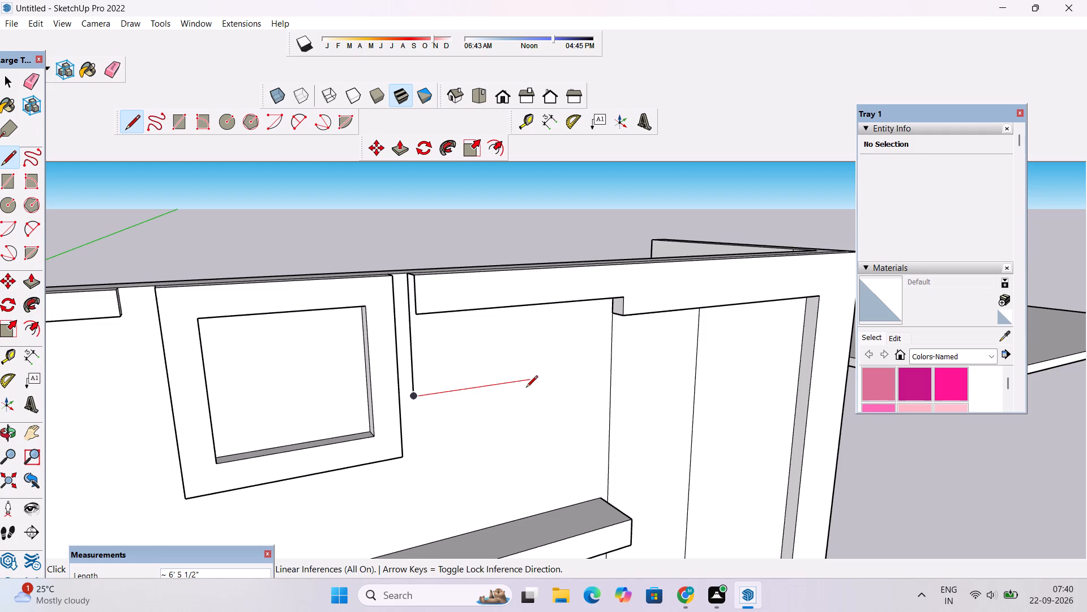
pyautogui.click(526, 388)
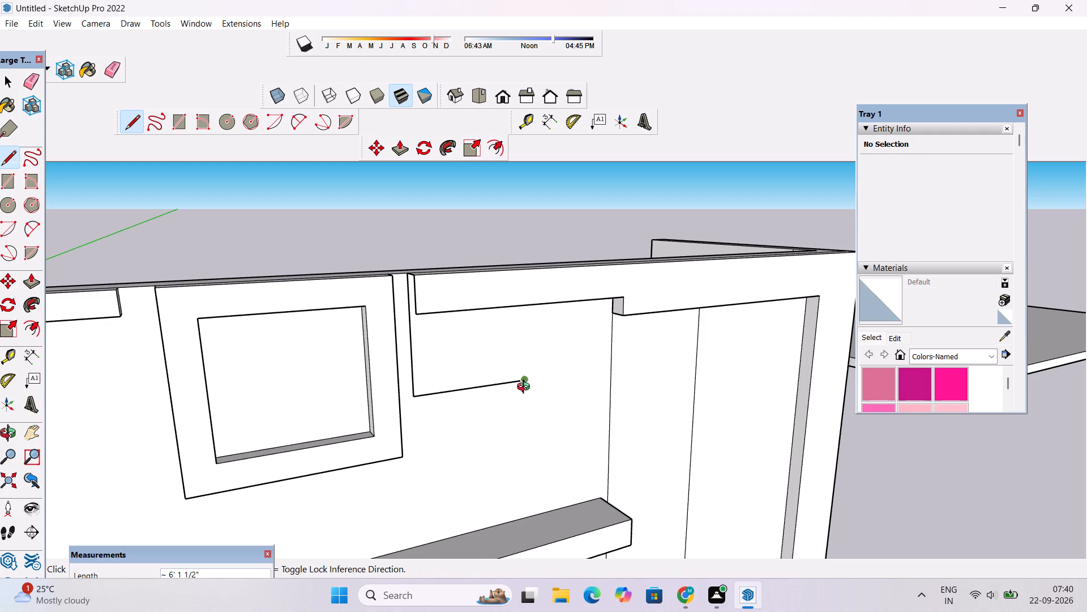
# Draw a 1' vertical line upward from the free end of the frame's lower horizontal edge.
pyautogui.press('o')
pyautogui.moveTo(526, 388); pyautogui.dragTo(455, 383)
pyautogui.moveTo(459, 376); pyautogui.dragTo(362, 402)
pyautogui.moveTo(410, 407); pyautogui.dragTo(386, 393)
pyautogui.keyDown('shift'); pyautogui.moveTo(386, 393); pyautogui.dragTo(387, 423); pyautogui.keyUp('shift')
pyautogui.moveTo(390, 424); pyautogui.dragTo(389, 401)
pyautogui.keyDown('shift'); pyautogui.moveTo(389, 401); pyautogui.dragTo(386, 373); pyautogui.keyUp('shift')
pyautogui.moveTo(384, 392); pyautogui.dragTo(386, 407)
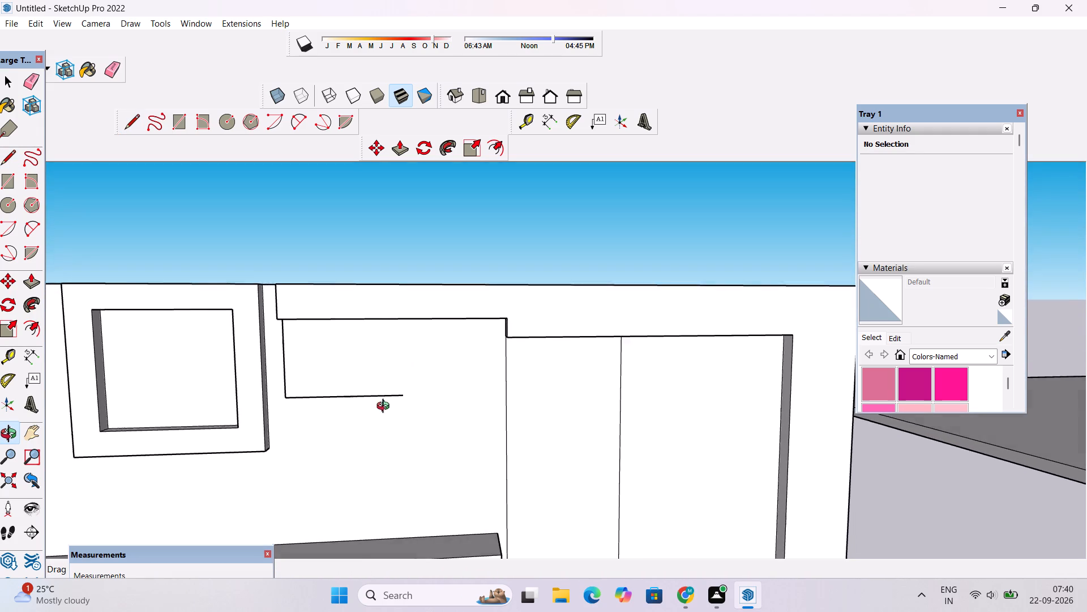
pyautogui.moveTo(386, 407); pyautogui.dragTo(387, 413)
pyautogui.keyDown('shift'); pyautogui.moveTo(390, 419); pyautogui.dragTo(386, 382); pyautogui.keyUp('shift')
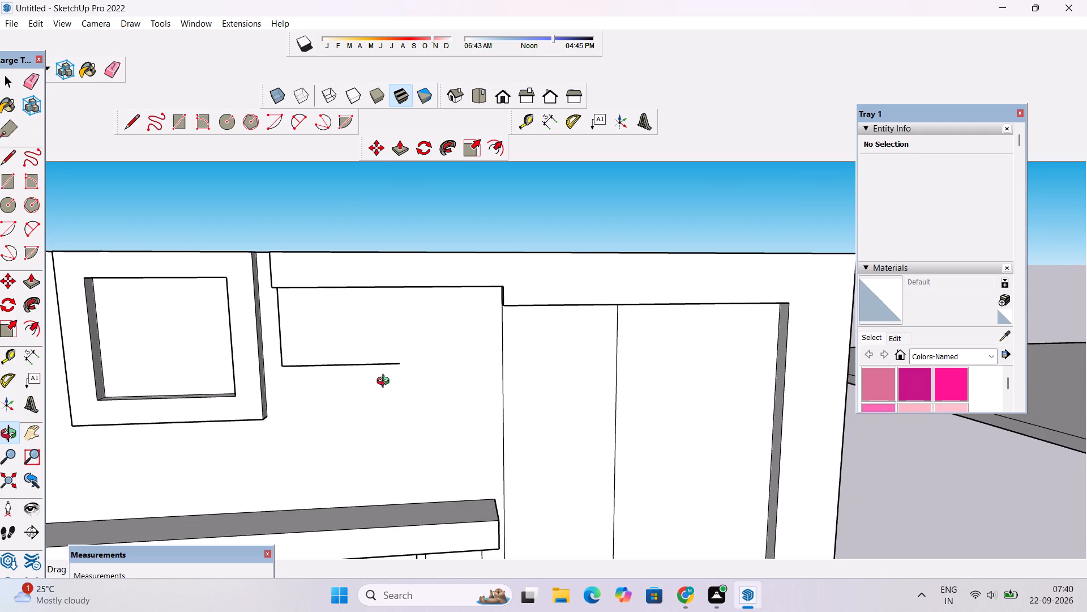
pyautogui.press('l')
pyautogui.scroll(2, 386, 382)
pyautogui.click(403, 359)
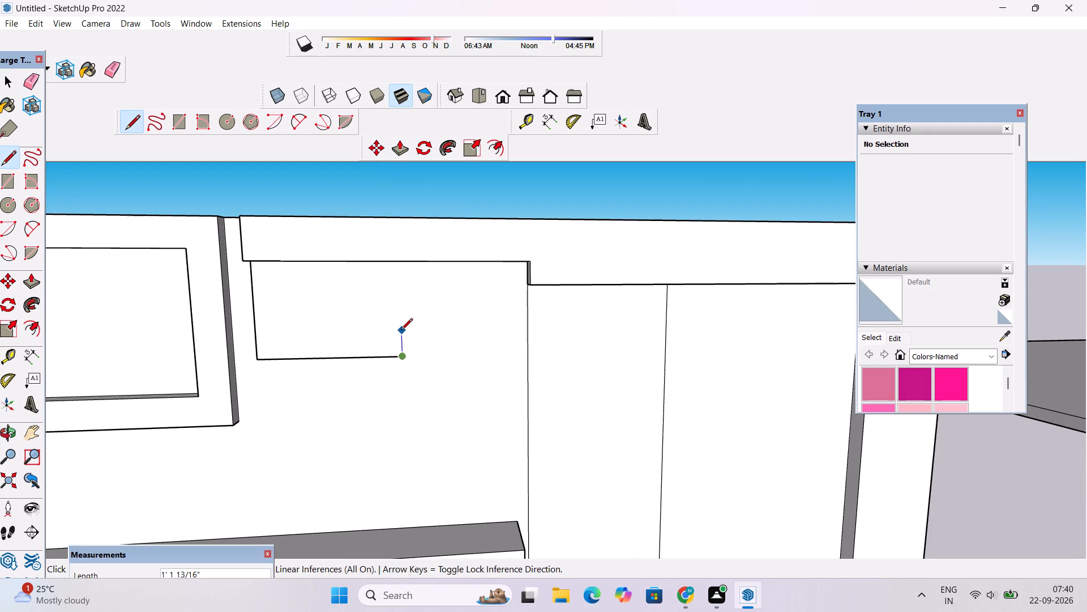
pyautogui.write("1'")
pyautogui.press('Return')
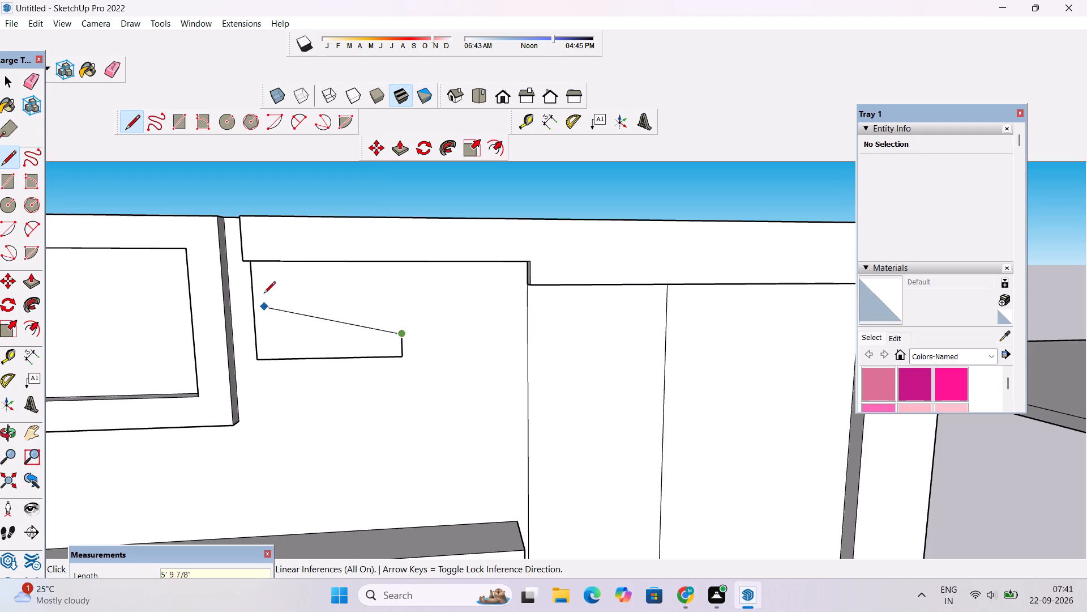
# Close the L-shaped outline with an inner vertical about 3' 2" long from the top band's underside corner and a horizontal about 4' 8" long.
pyautogui.press('o')
pyautogui.scroll(-6, 279, 367)
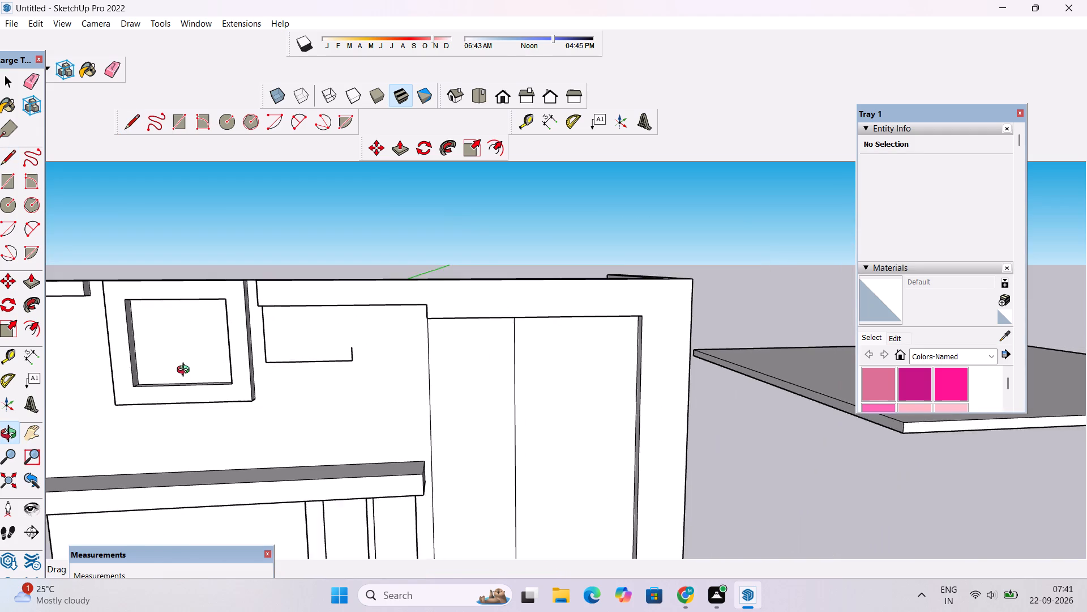
pyautogui.moveTo(186, 371); pyautogui.dragTo(427, 374)
pyautogui.scroll(4, 408, 348)
pyautogui.moveTo(436, 366); pyautogui.dragTo(421, 239)
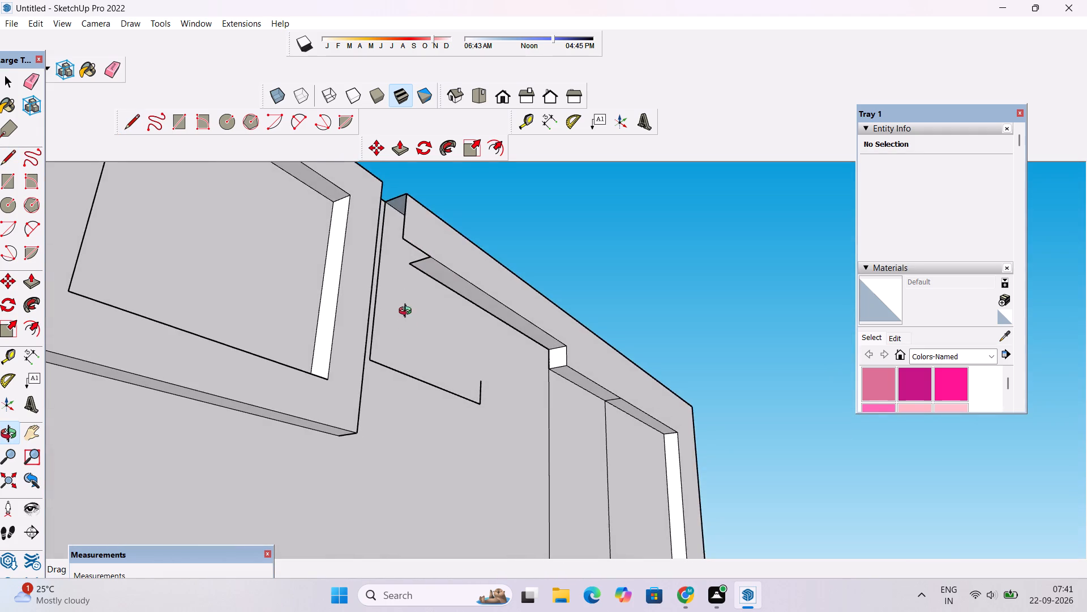
pyautogui.moveTo(408, 327); pyautogui.dragTo(305, 360)
pyautogui.moveTo(373, 356); pyautogui.dragTo(356, 397)
pyautogui.keyDown('shift'); pyautogui.moveTo(364, 405); pyautogui.dragTo(354, 347); pyautogui.keyUp('shift')
pyautogui.moveTo(353, 358); pyautogui.dragTo(320, 398)
pyautogui.keyDown('shift'); pyautogui.moveTo(344, 364); pyautogui.dragTo(349, 339); pyautogui.keyUp('shift')
pyautogui.moveTo(352, 338); pyautogui.dragTo(355, 319)
pyautogui.moveTo(376, 309); pyautogui.dragTo(403, 311)
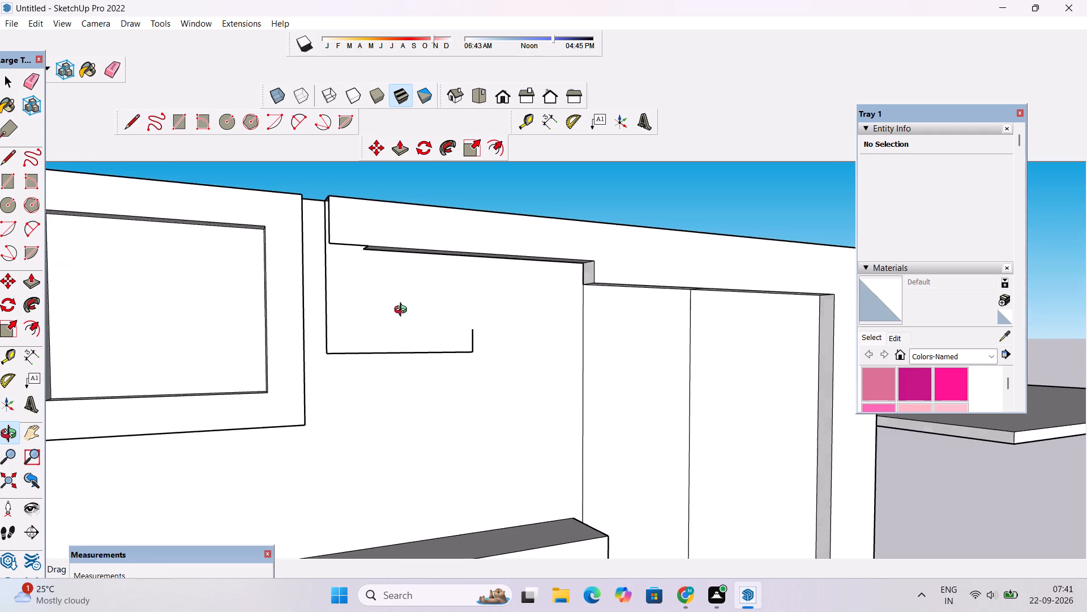
pyautogui.moveTo(403, 311); pyautogui.dragTo(413, 311)
pyautogui.moveTo(393, 308); pyautogui.dragTo(466, 301)
pyautogui.keyDown('shift'); pyautogui.moveTo(431, 300); pyautogui.dragTo(413, 338); pyautogui.keyUp('shift')
pyautogui.scroll(8, 388, 279)
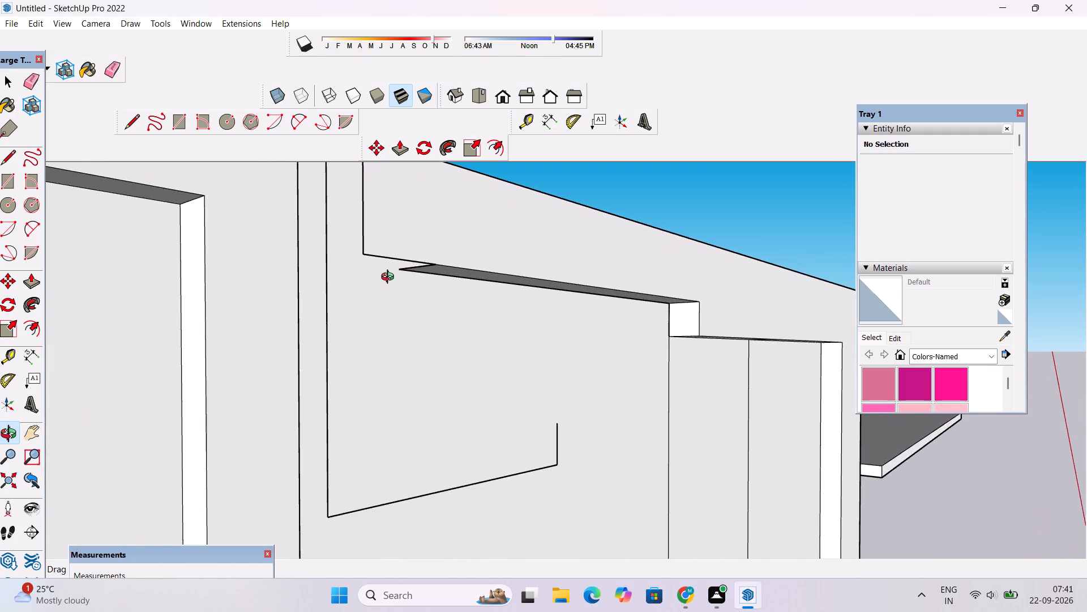
pyautogui.keyDown('shift'); pyautogui.moveTo(392, 278); pyautogui.dragTo(370, 291); pyautogui.keyUp('shift')
pyautogui.write('l')
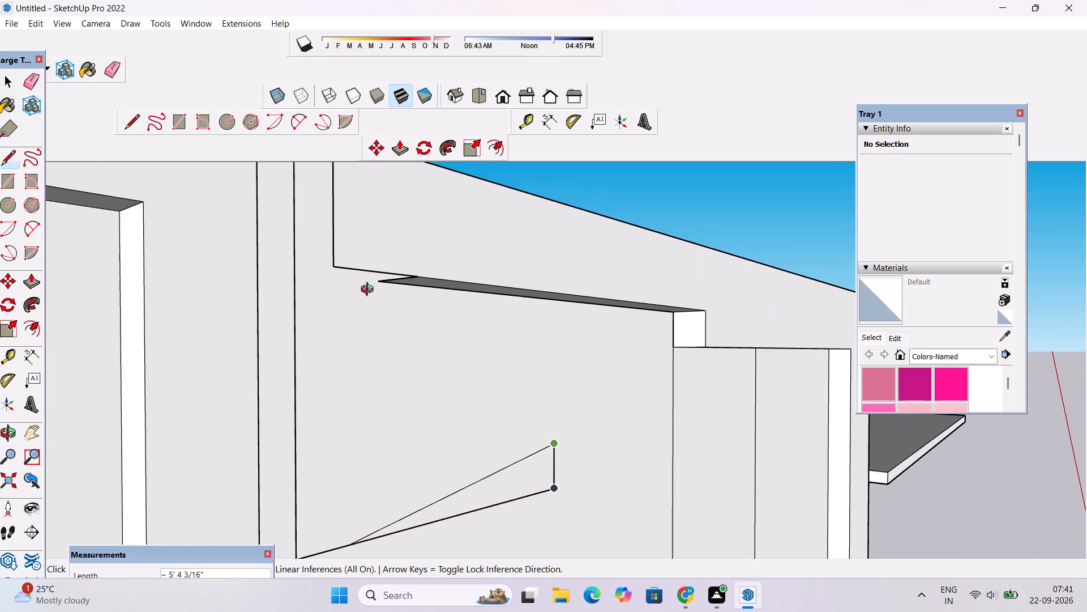
pyautogui.press('space')
pyautogui.press('l')
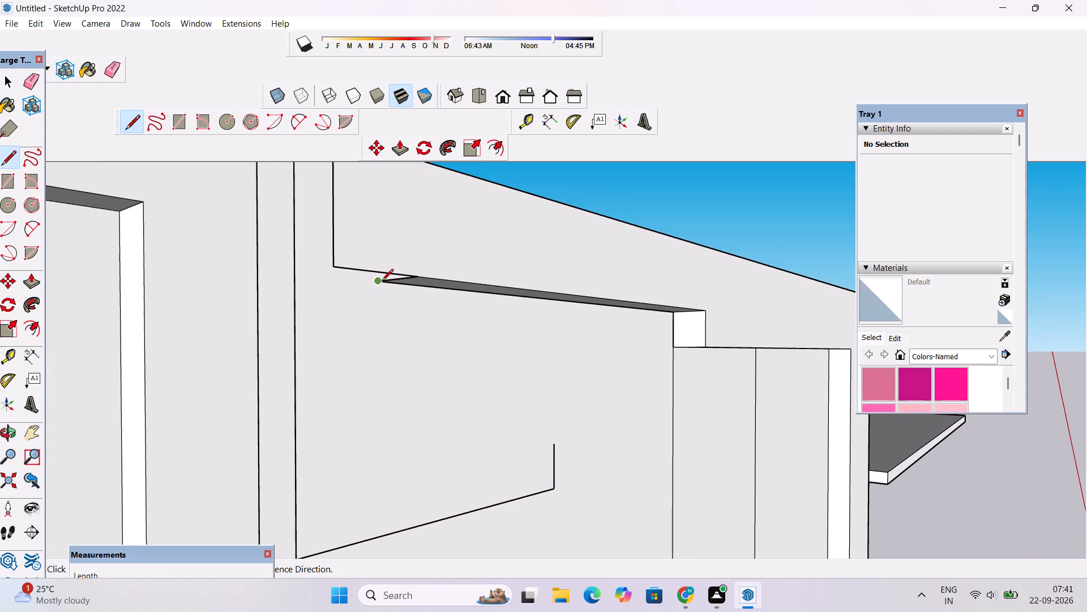
pyautogui.click(378, 286)
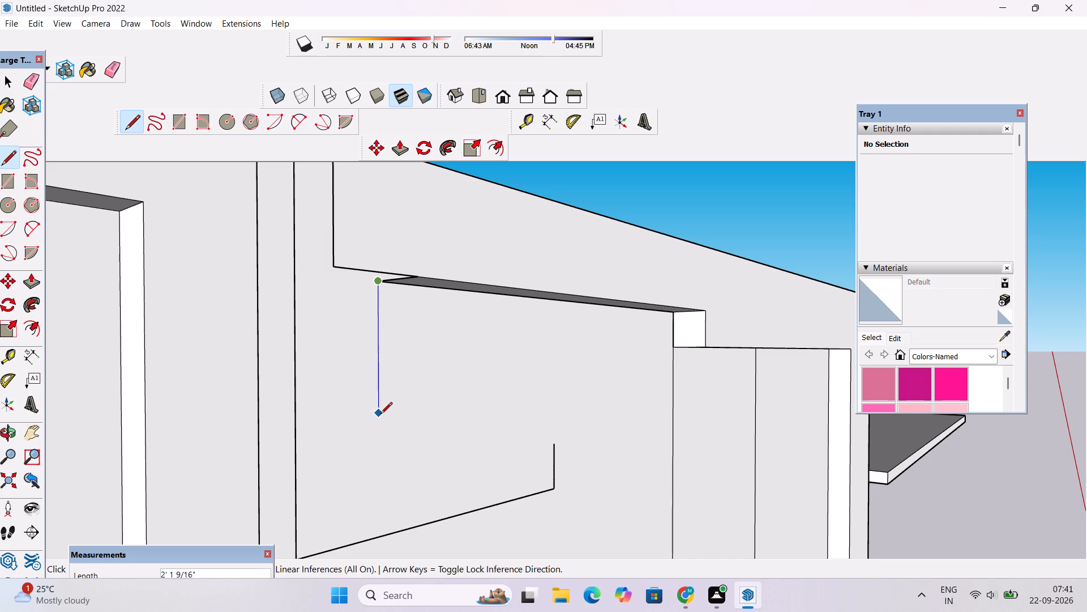
pyautogui.scroll(-2, 376, 437)
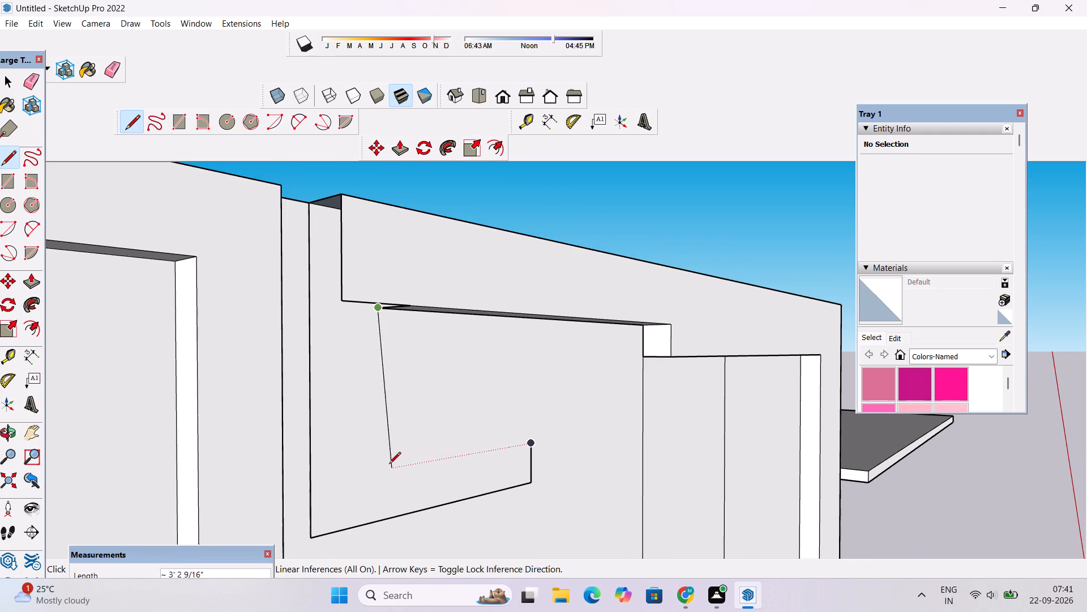
pyautogui.click(376, 473)
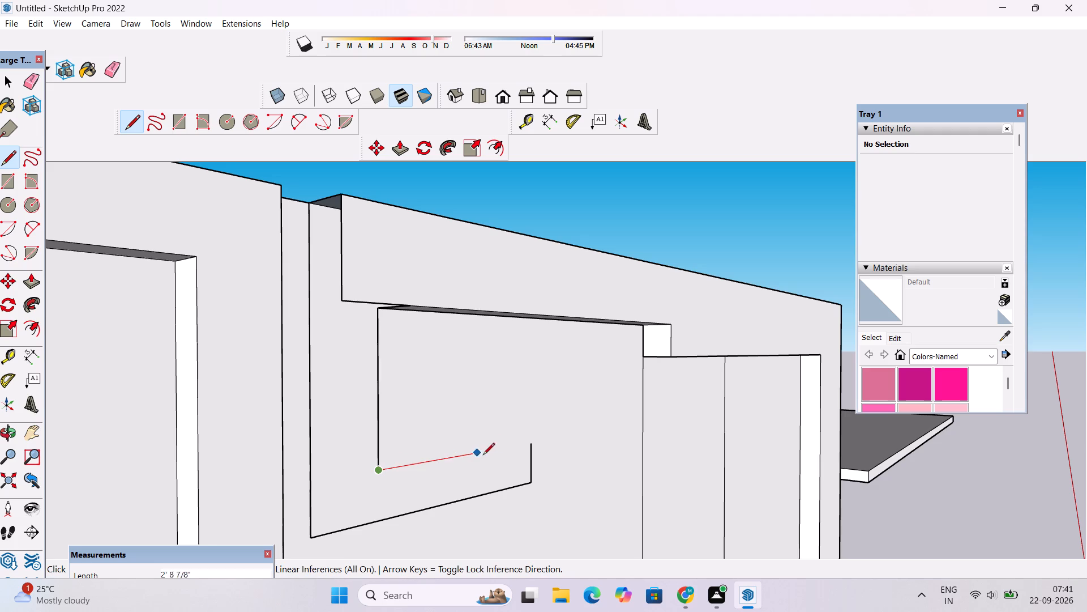
pyautogui.click(534, 441)
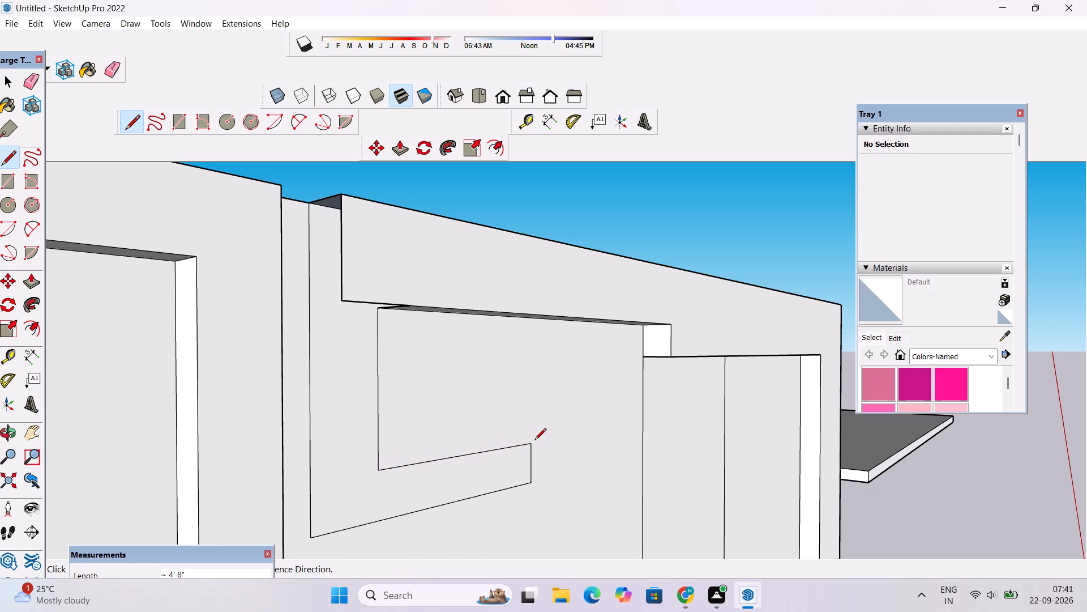
# Copy the L-shaped outline's inner vertical edge about 5 5/16" toward its outer vertical edge.
pyautogui.press('o')
pyautogui.scroll(-6, 534, 438)
pyautogui.moveTo(566, 437); pyautogui.dragTo(569, 270)
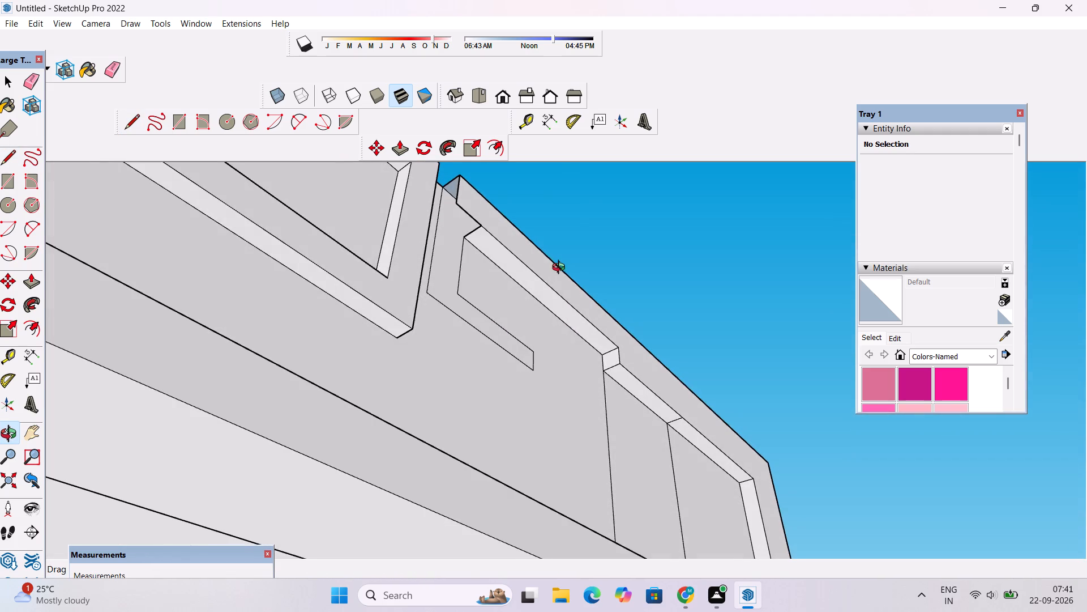
pyautogui.moveTo(518, 263); pyautogui.dragTo(346, 237)
pyautogui.scroll(4, 388, 296)
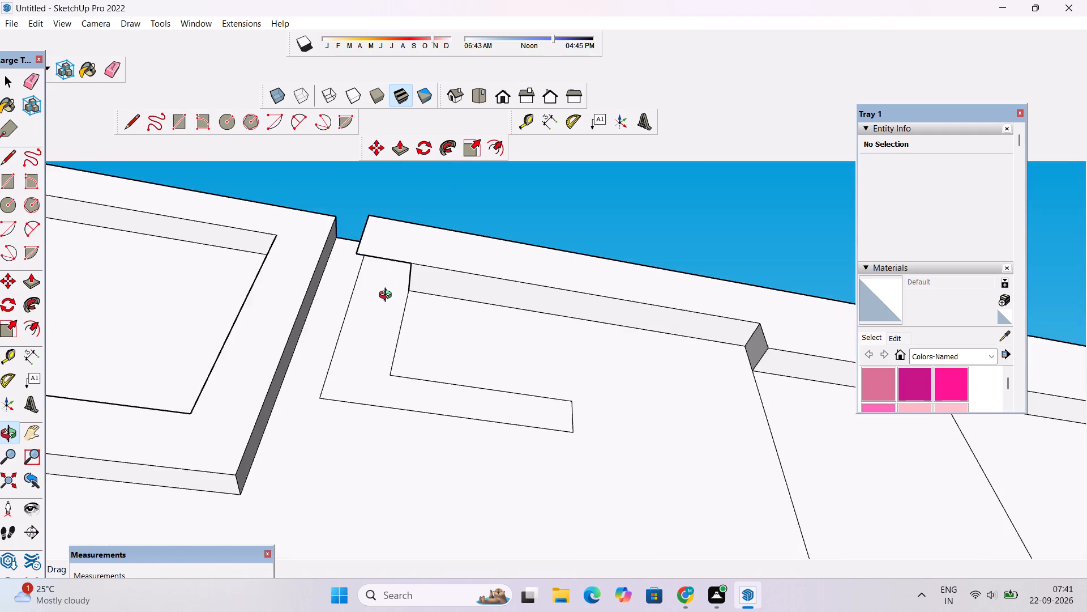
pyautogui.scroll(8, 388, 296)
pyautogui.scroll(-4, 382, 290)
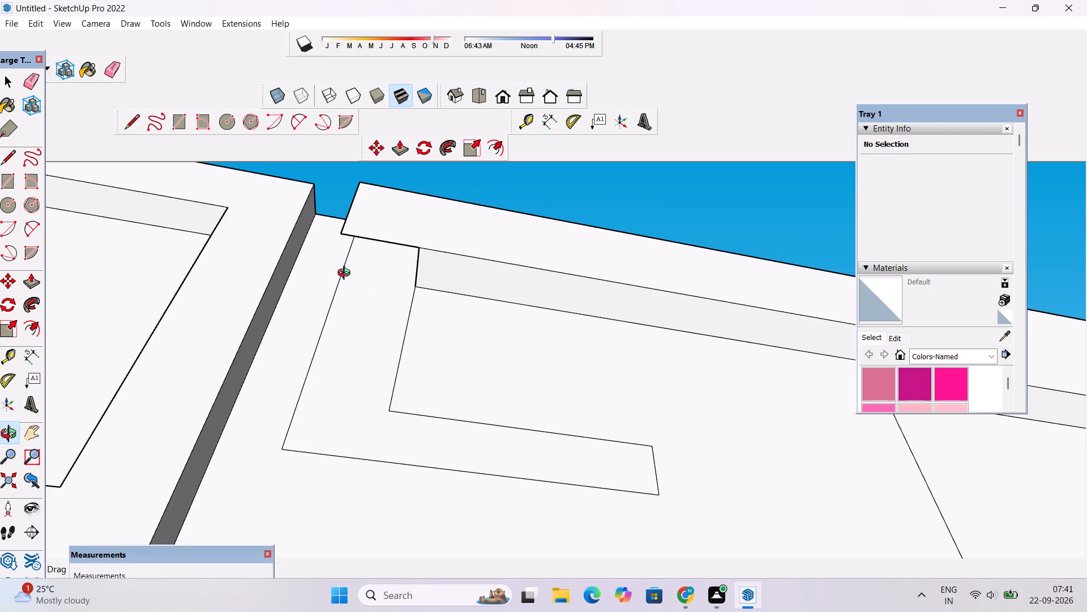
pyautogui.moveTo(368, 266); pyautogui.dragTo(613, 418)
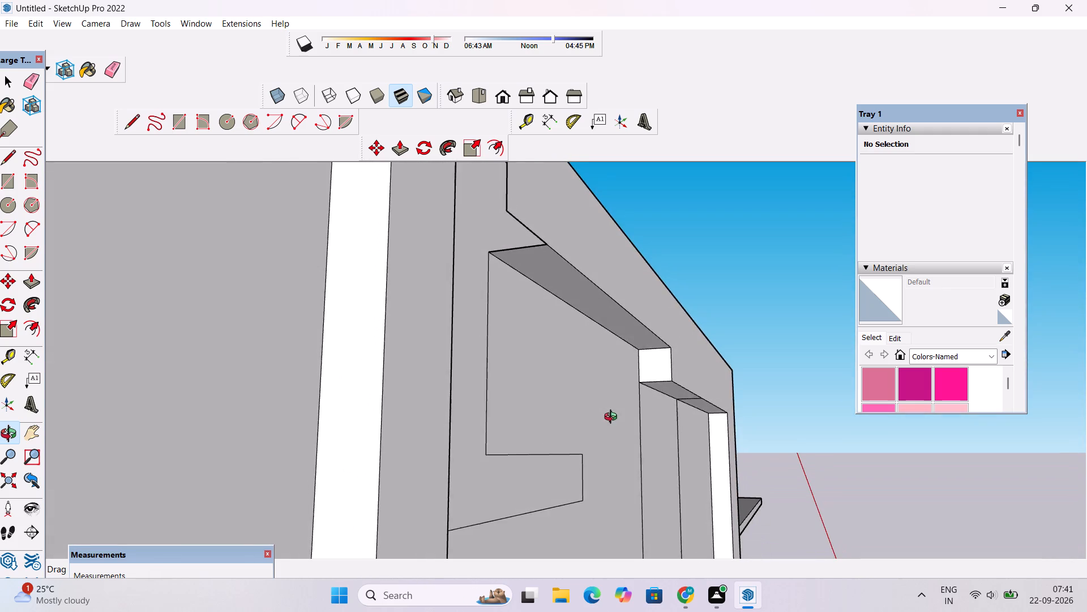
pyautogui.moveTo(613, 418); pyautogui.dragTo(613, 422)
pyautogui.scroll(-1, 491, 301)
pyautogui.keyDown('shift'); pyautogui.moveTo(489, 294); pyautogui.dragTo(486, 387); pyautogui.keyUp('shift')
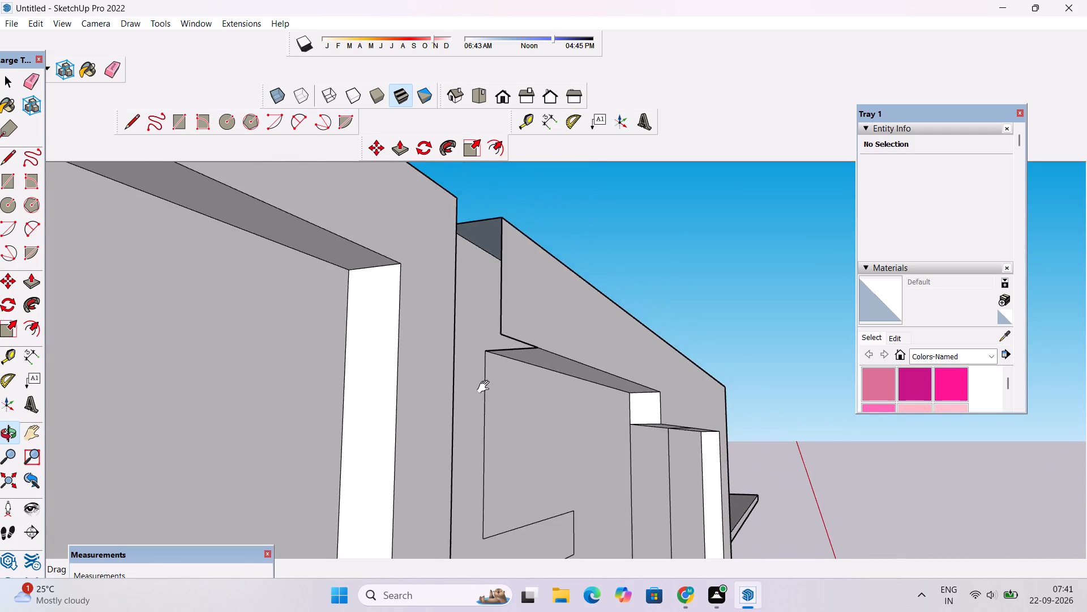
pyautogui.keyDown('shift'); pyautogui.moveTo(486, 387); pyautogui.dragTo(241, 301); pyautogui.keyUp('shift')
pyautogui.scroll(-7, 241, 300)
pyautogui.scroll(5, 327, 335)
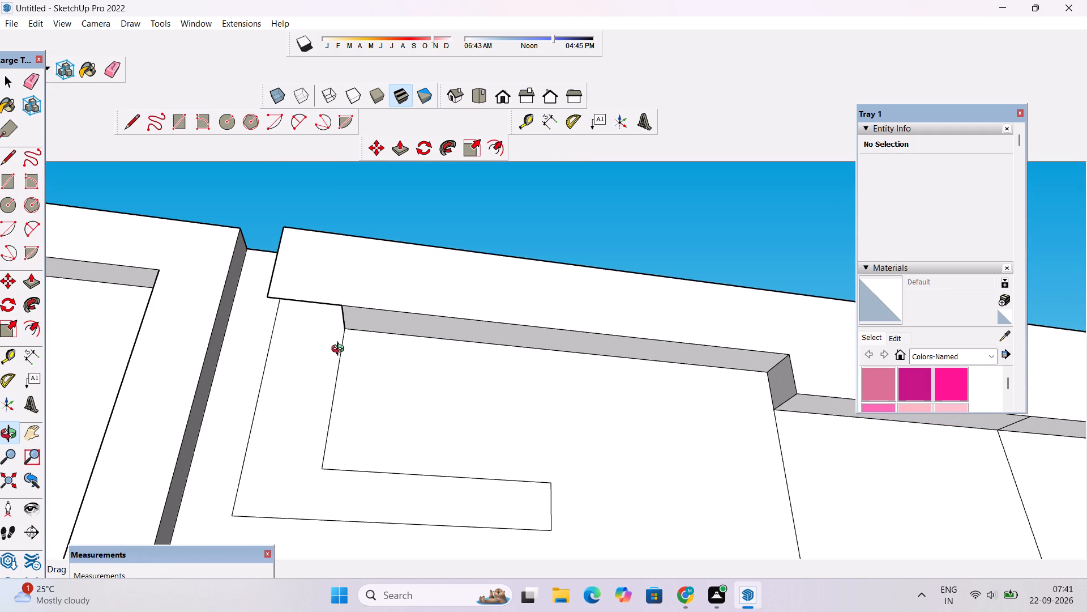
pyautogui.keyDown('shift'); pyautogui.moveTo(351, 358); pyautogui.dragTo(400, 299); pyautogui.keyUp('shift')
pyautogui.press('m')
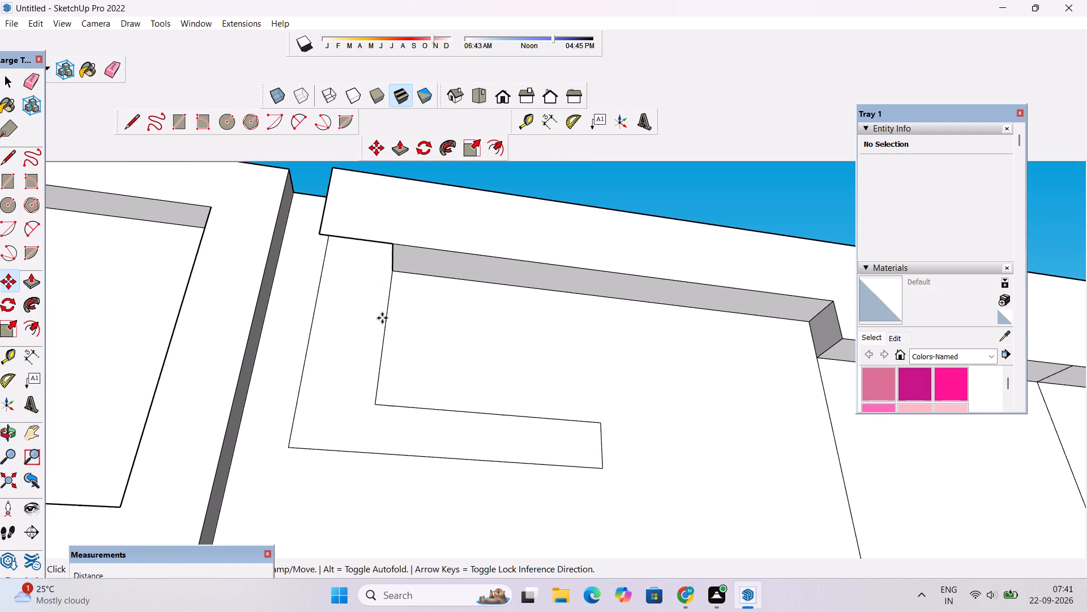
pyautogui.click(384, 331)
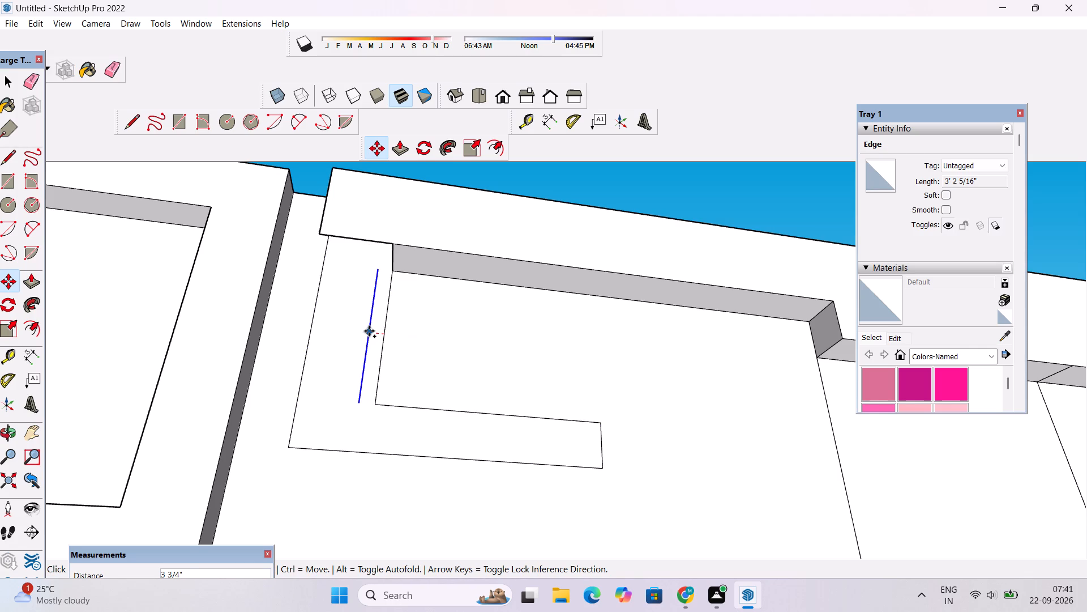
pyautogui.click(363, 329)
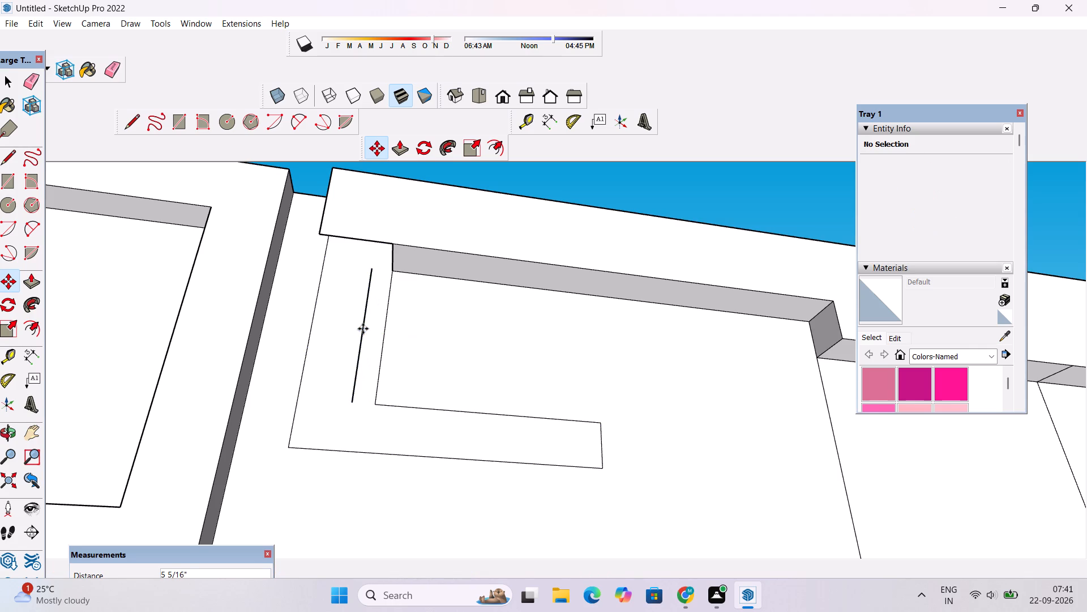
# Connect the copied edge to the original inner vertical with short lines about 5 5/16" long at the bottom and top.
pyautogui.press('m')
pyautogui.press('l')
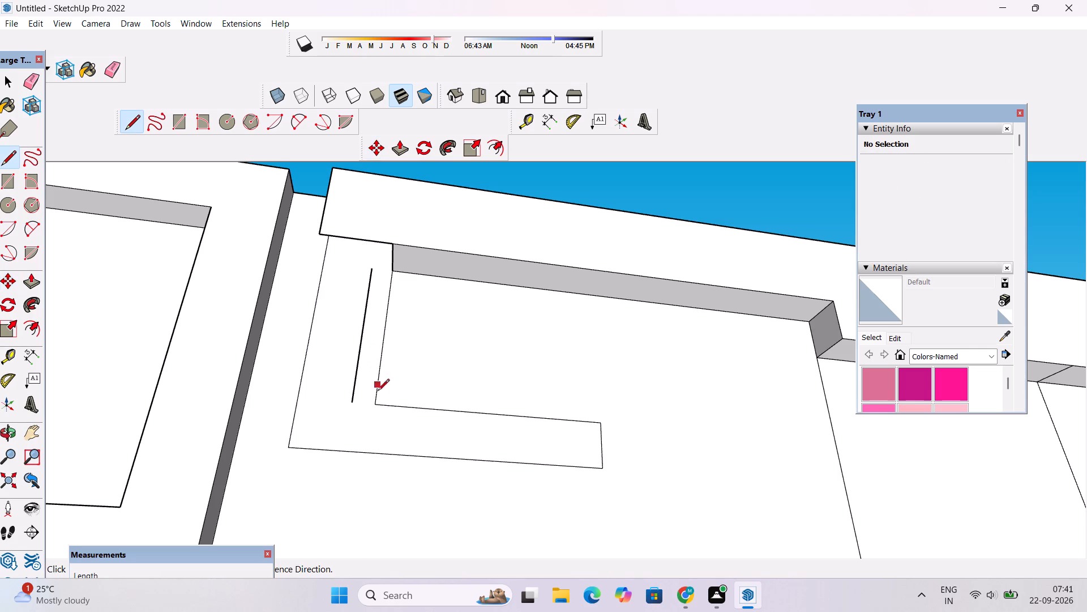
pyautogui.scroll(3, 378, 407)
pyautogui.click(341, 402)
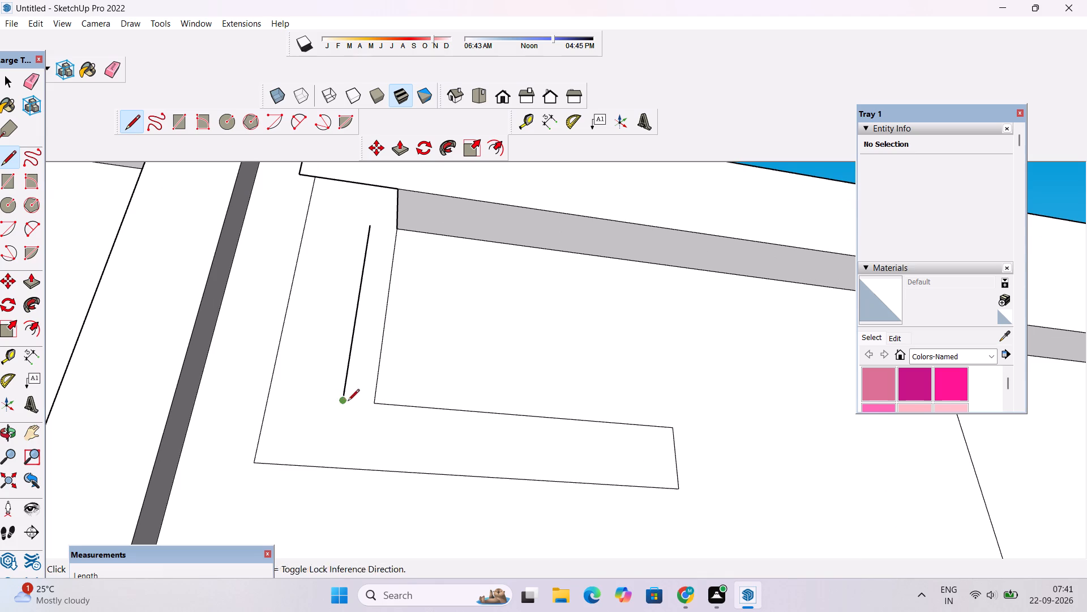
pyautogui.click(378, 404)
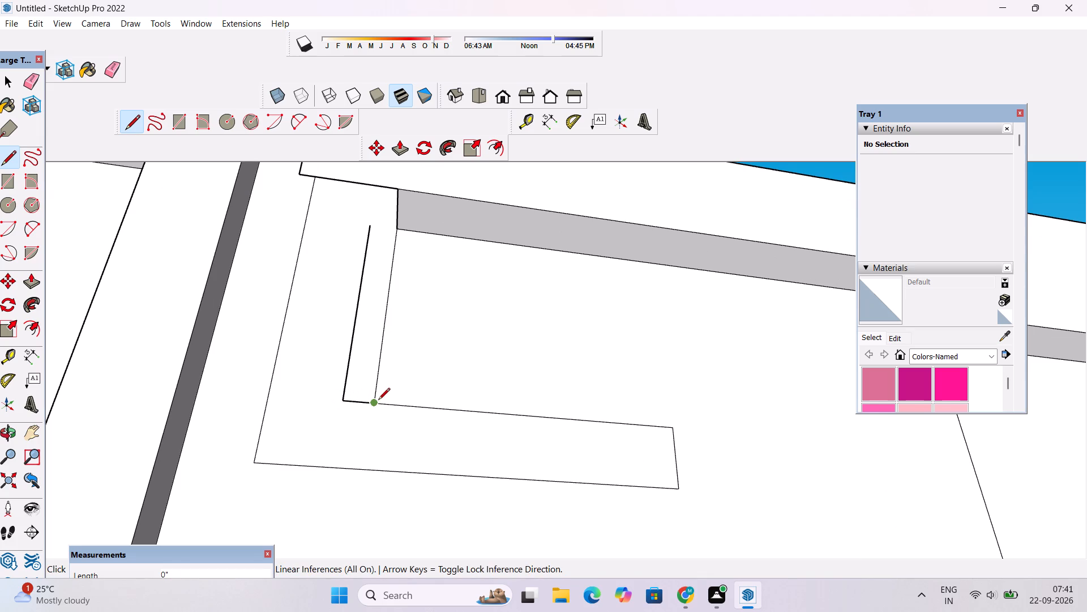
pyautogui.press('space')
pyautogui.write('l')
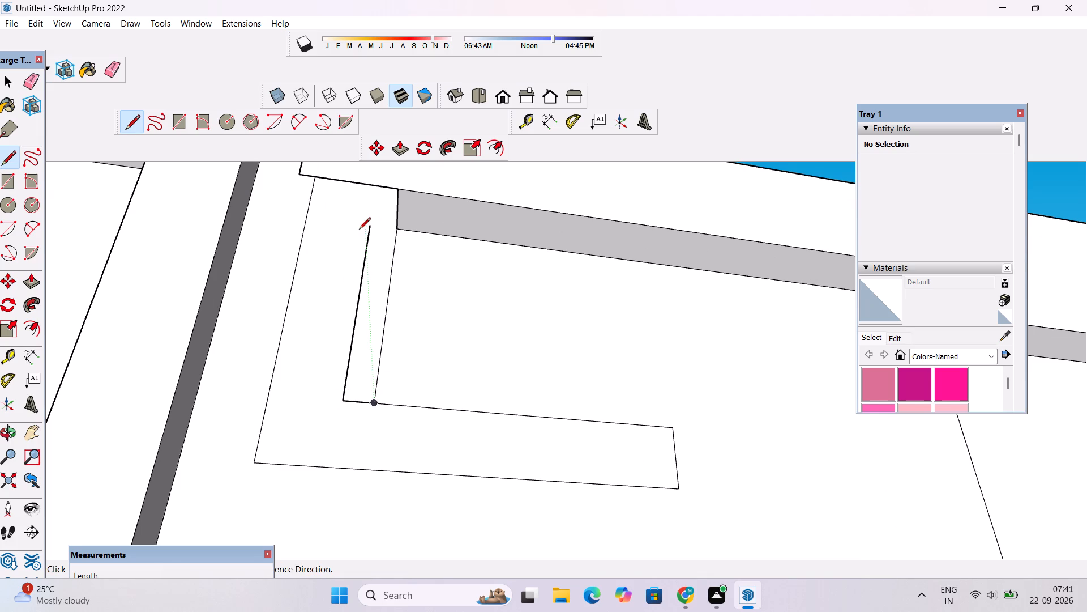
pyautogui.click(369, 229)
pyautogui.click(395, 229)
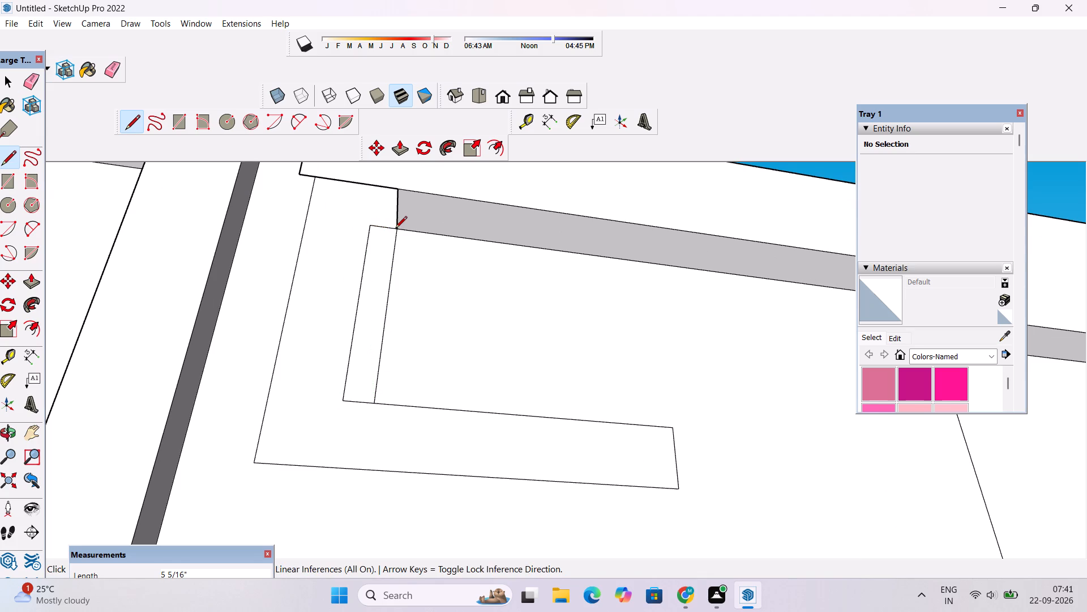
# Erase the original inner vertical edge of the L-shaped outline, leaving the copied edge in place.
pyautogui.press('space')
pyautogui.write('e')
pyautogui.moveTo(378, 284); pyautogui.dragTo(397, 309)
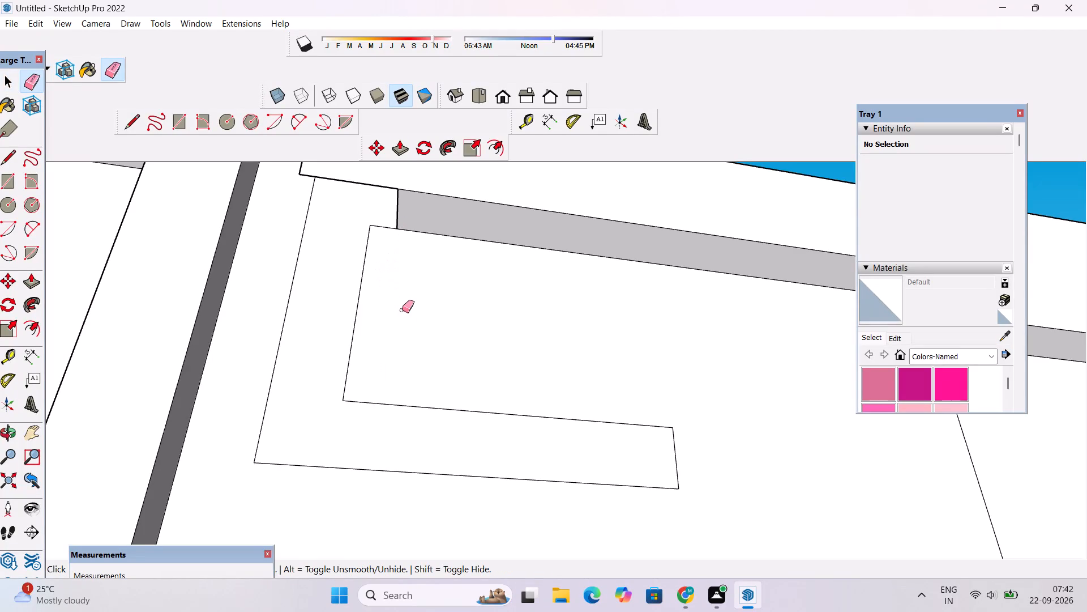
# Draw a vertical line about 1' 9 7/16" long from the L-shaped outline's inner top corner up to the wall's edge at the top band.
pyautogui.press('o')
pyautogui.scroll(-7, 409, 314)
pyautogui.keyDown('shift'); pyautogui.moveTo(408, 322); pyautogui.dragTo(450, 344); pyautogui.keyUp('shift')
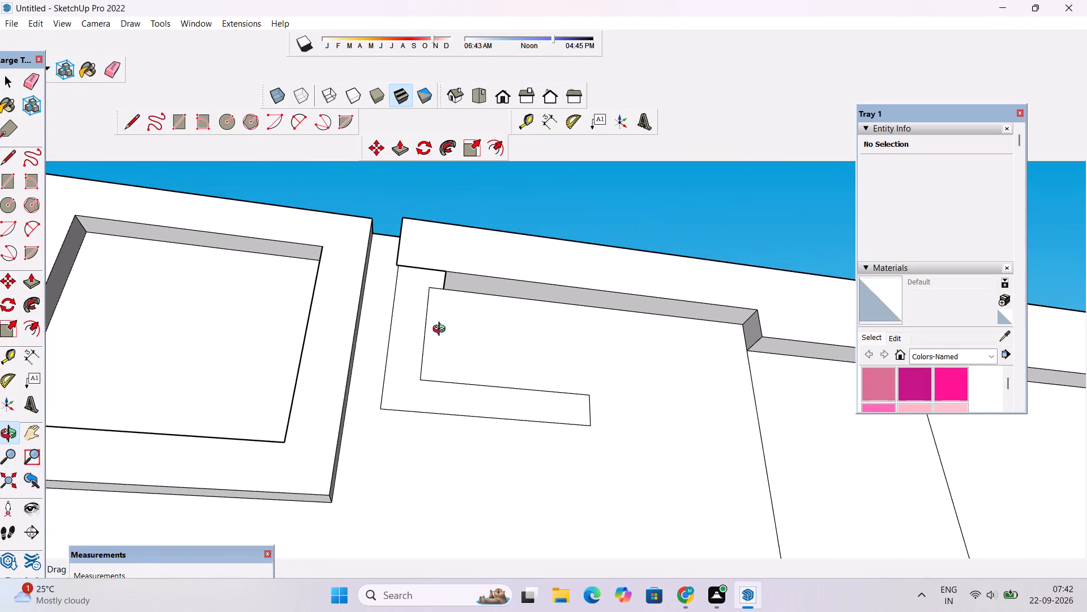
pyautogui.scroll(3, 423, 282)
pyautogui.moveTo(417, 280); pyautogui.dragTo(564, 365)
pyautogui.scroll(4, 503, 294)
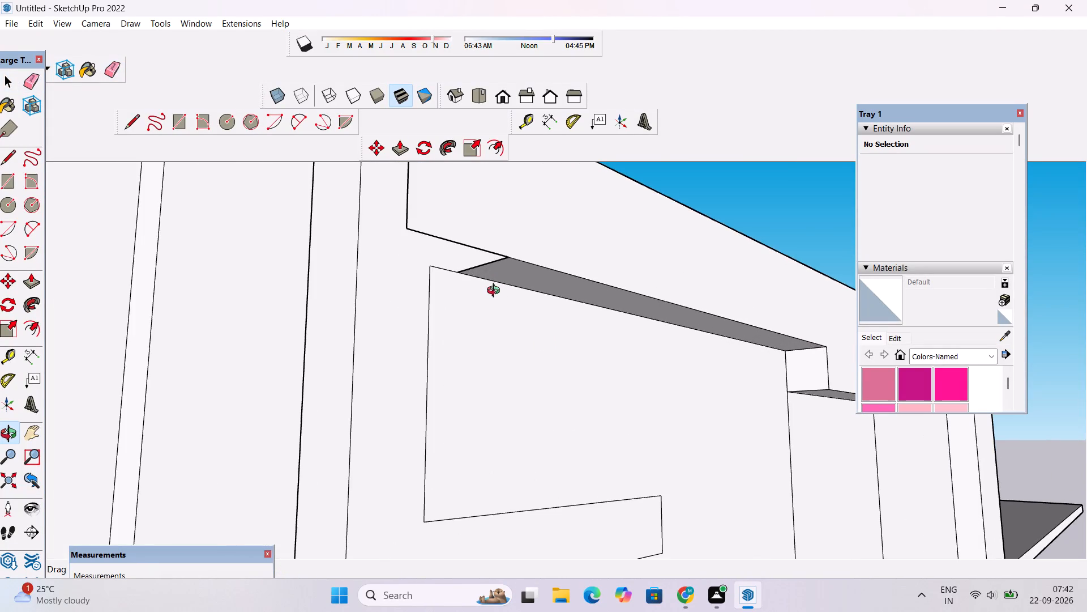
pyautogui.moveTo(497, 291); pyautogui.dragTo(405, 210)
pyautogui.keyDown('shift'); pyautogui.moveTo(403, 226); pyautogui.dragTo(451, 316); pyautogui.keyUp('shift')
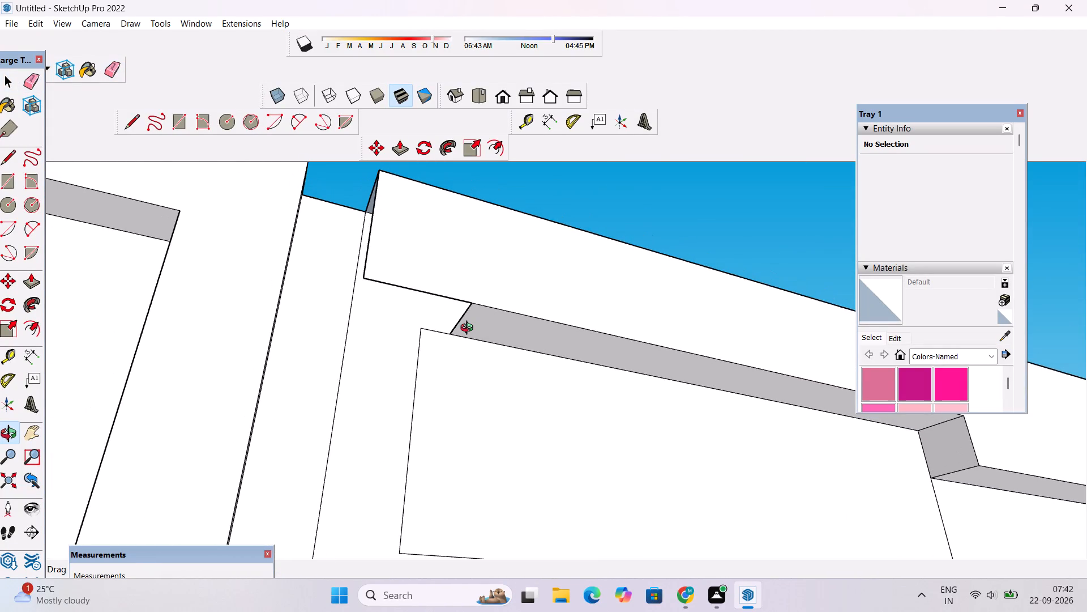
pyautogui.scroll(2, 469, 329)
pyautogui.keyDown('shift'); pyautogui.moveTo(469, 329); pyautogui.dragTo(451, 345); pyautogui.keyUp('shift')
pyautogui.scroll(-3, 449, 342)
pyautogui.moveTo(468, 320); pyautogui.dragTo(435, 188)
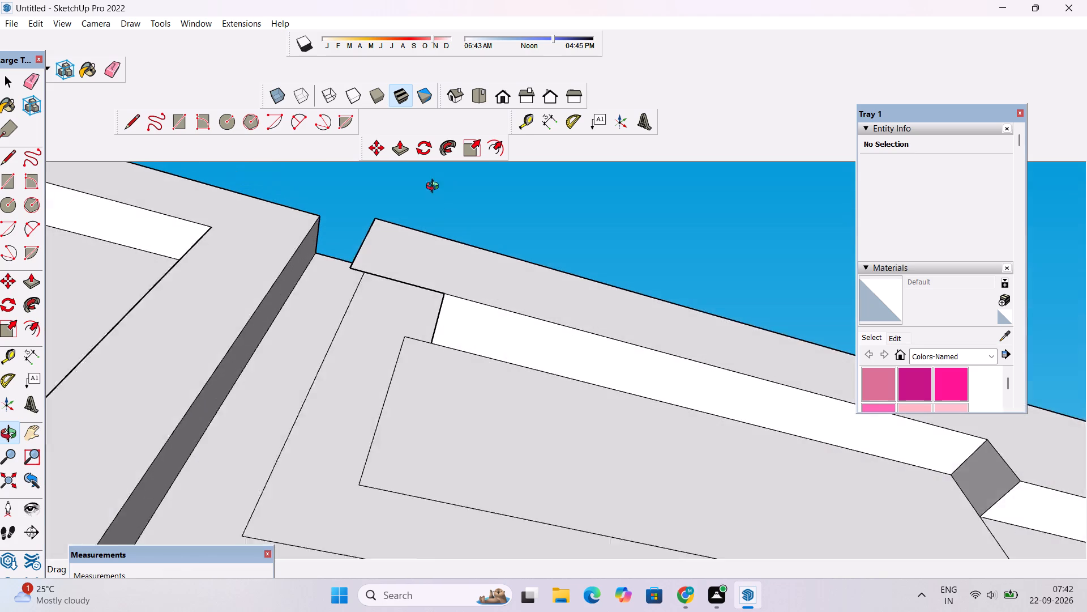
pyautogui.moveTo(435, 188); pyautogui.dragTo(434, 181)
pyautogui.scroll(6, 434, 298)
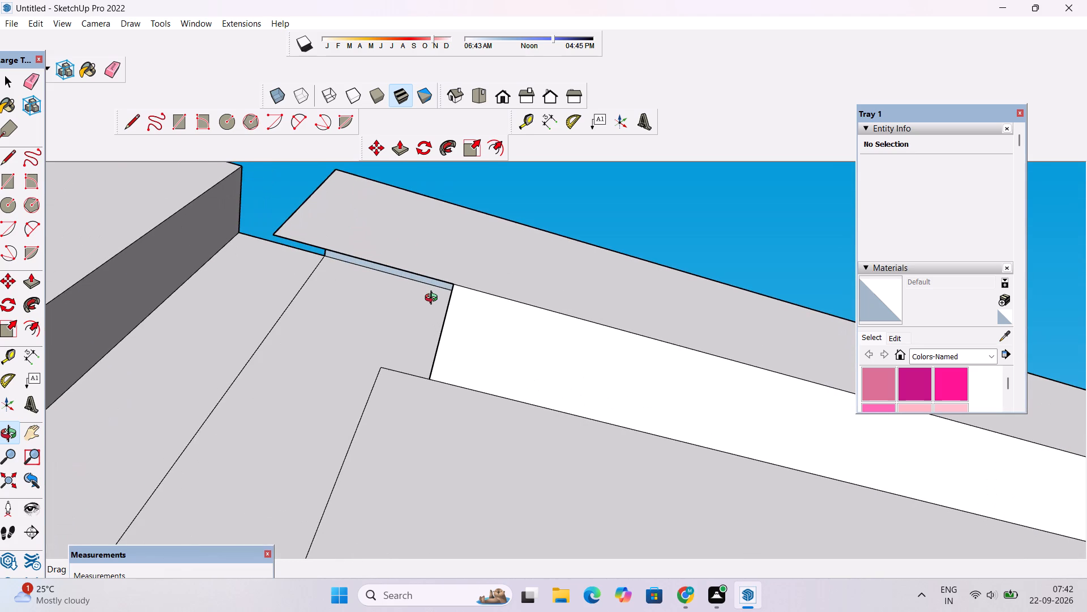
pyautogui.scroll(2, 434, 299)
pyautogui.click(418, 365)
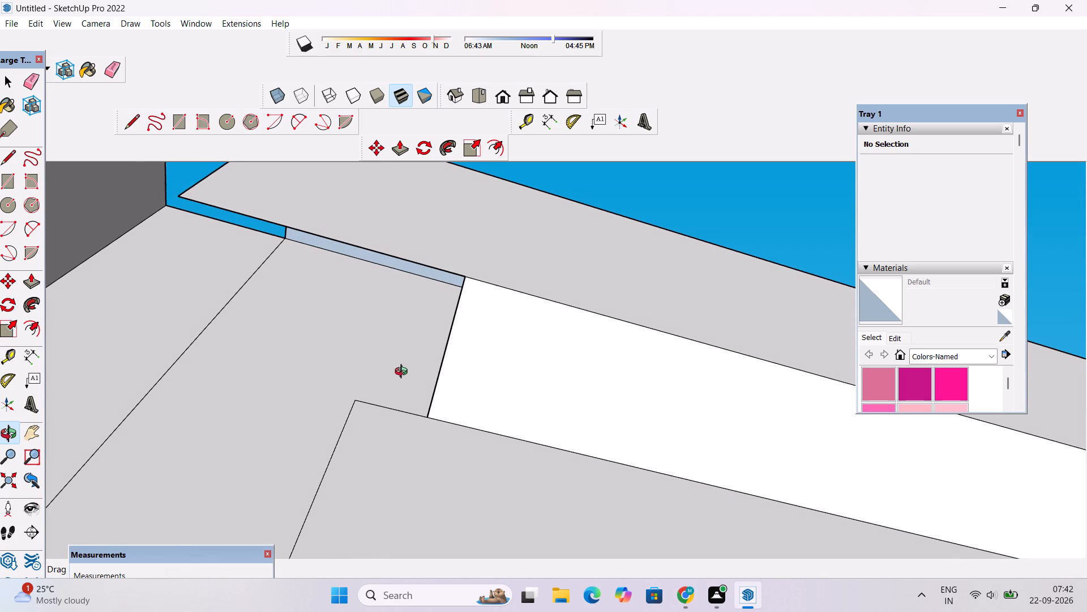
pyautogui.keyDown('shift'); pyautogui.moveTo(394, 368); pyautogui.dragTo(391, 381); pyautogui.keyUp('shift')
pyautogui.moveTo(371, 372); pyautogui.dragTo(408, 287)
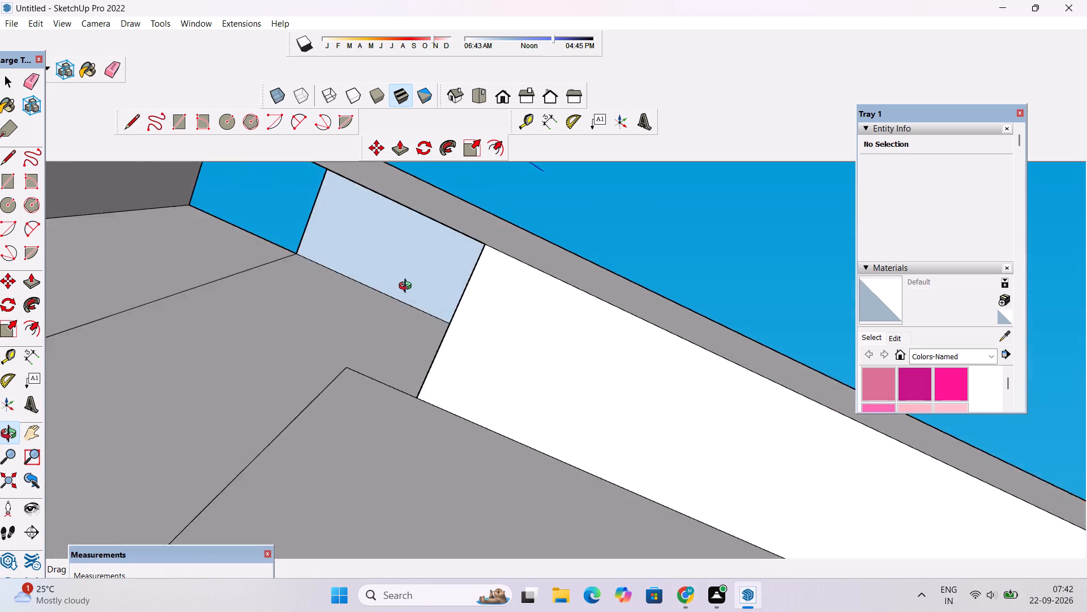
pyautogui.moveTo(408, 287); pyautogui.dragTo(223, 259)
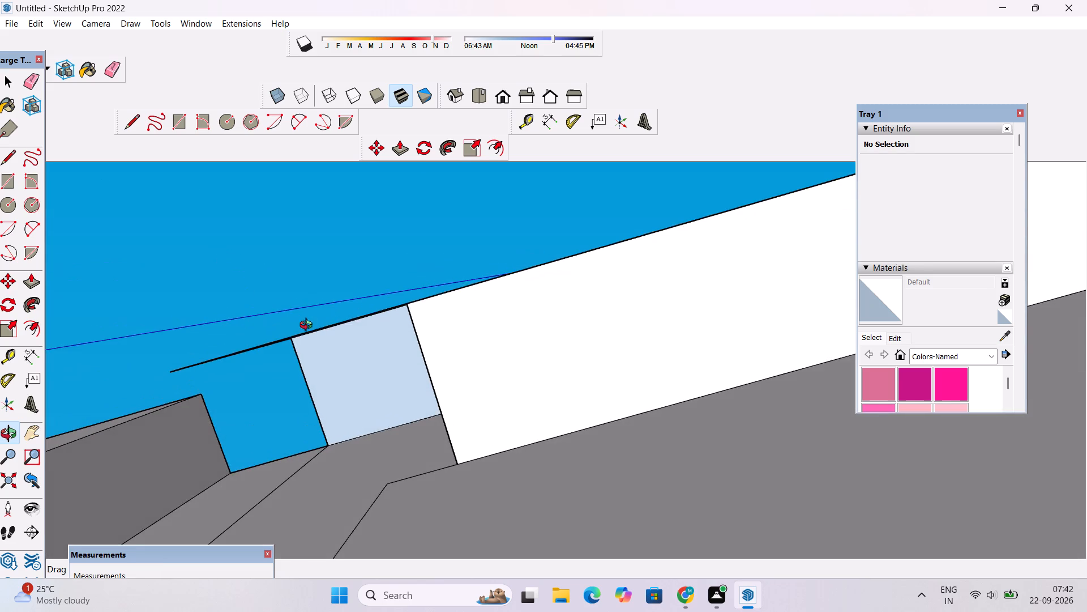
pyautogui.moveTo(320, 346); pyautogui.dragTo(335, 375)
pyautogui.keyDown('shift'); pyautogui.moveTo(356, 373); pyautogui.dragTo(361, 300); pyautogui.keyUp('shift')
pyautogui.moveTo(386, 360); pyautogui.dragTo(423, 442)
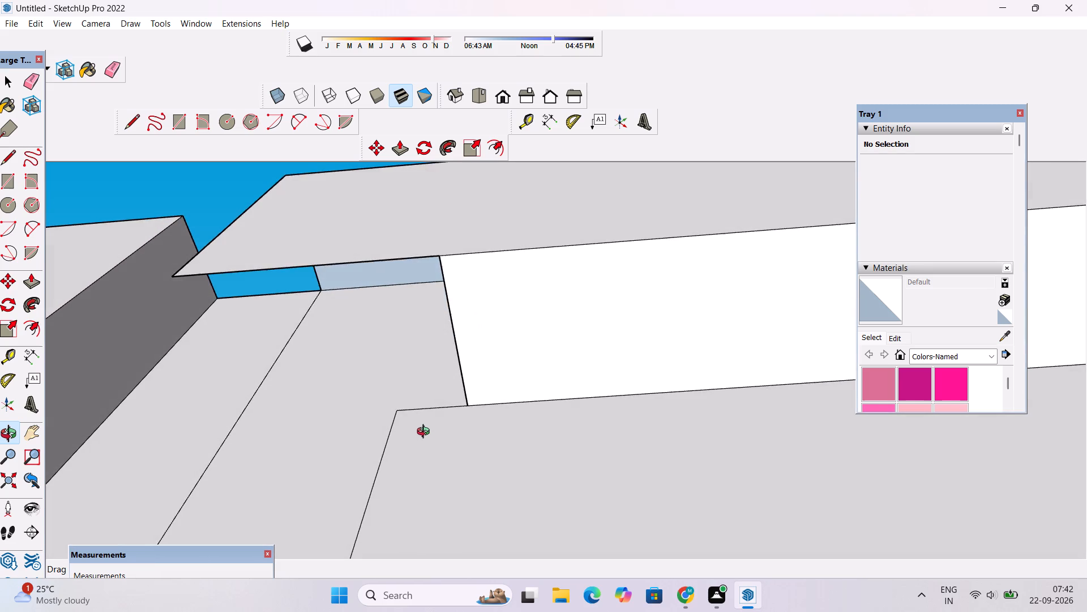
pyautogui.moveTo(426, 431); pyautogui.dragTo(477, 439)
pyautogui.moveTo(452, 386); pyautogui.dragTo(439, 322)
pyautogui.press('l')
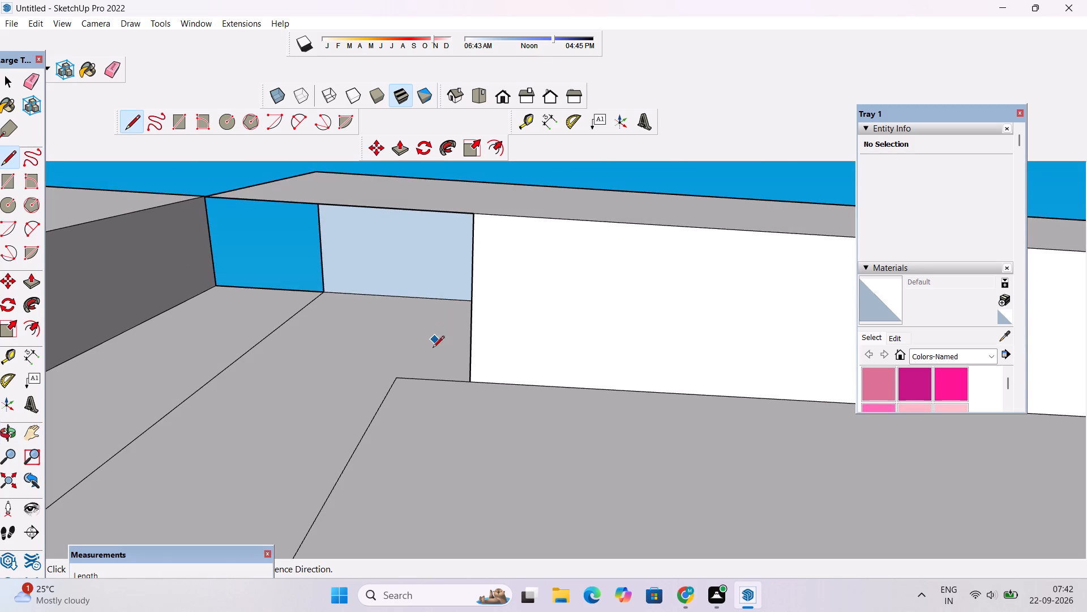
pyautogui.scroll(7, 414, 399)
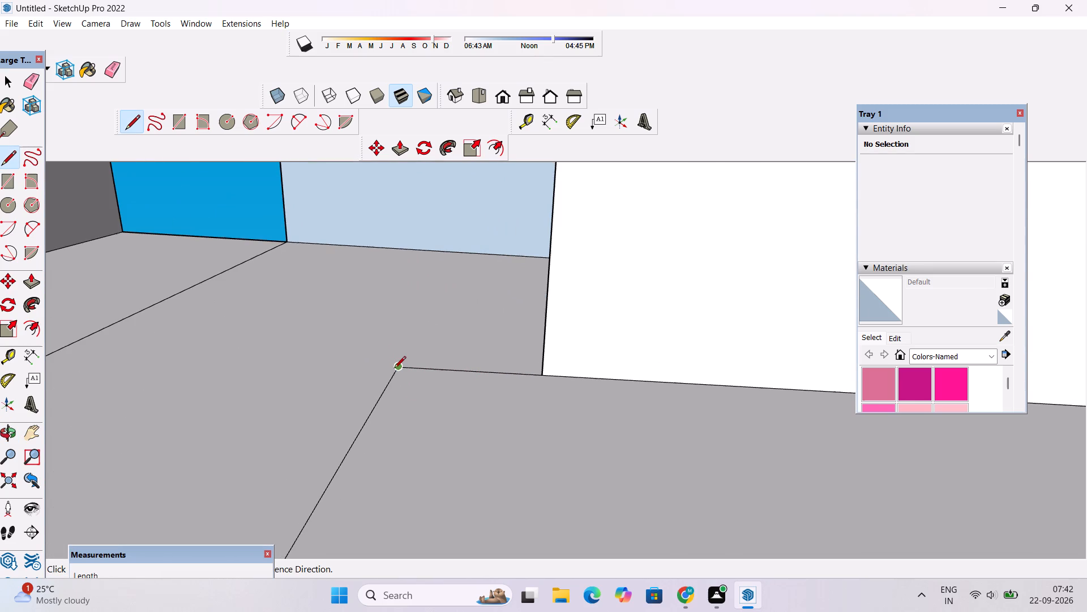
pyautogui.click(397, 367)
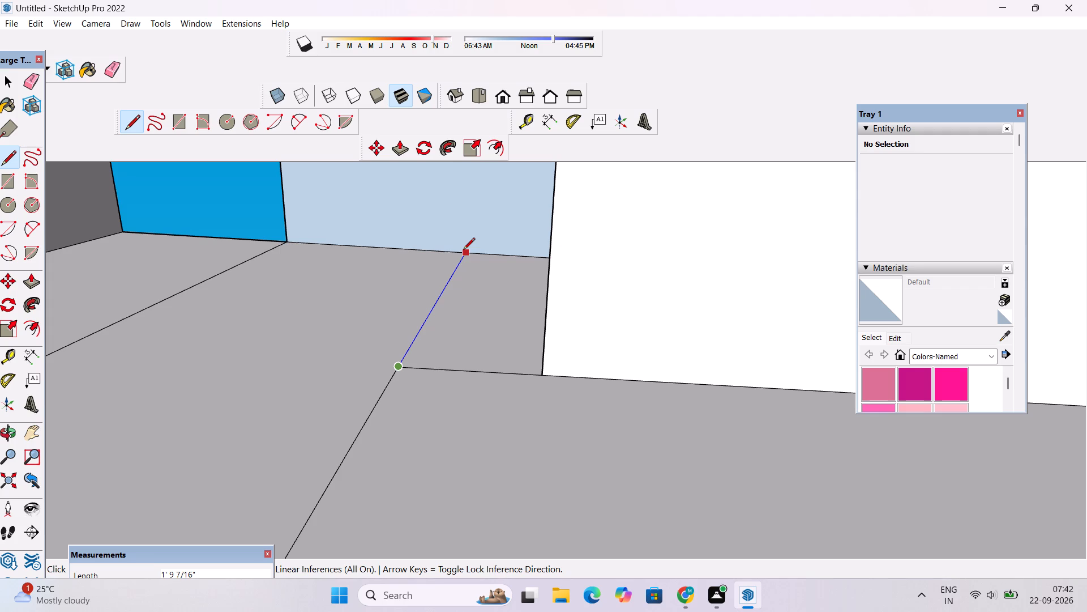
pyautogui.click(463, 250)
pyautogui.press('space')
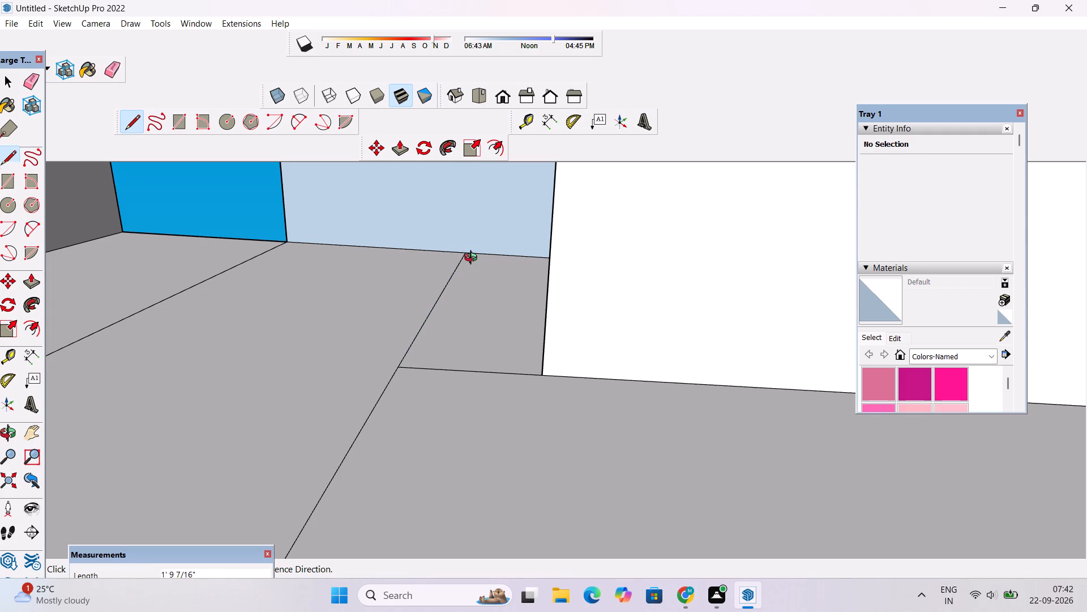
# Draw a 1' line from the top band's lower end corner back to the L-shaped outline's outer vertical edge.
pyautogui.press('o')
pyautogui.scroll(-10, 473, 259)
pyautogui.moveTo(443, 316); pyautogui.dragTo(624, 447)
pyautogui.scroll(-6, 538, 338)
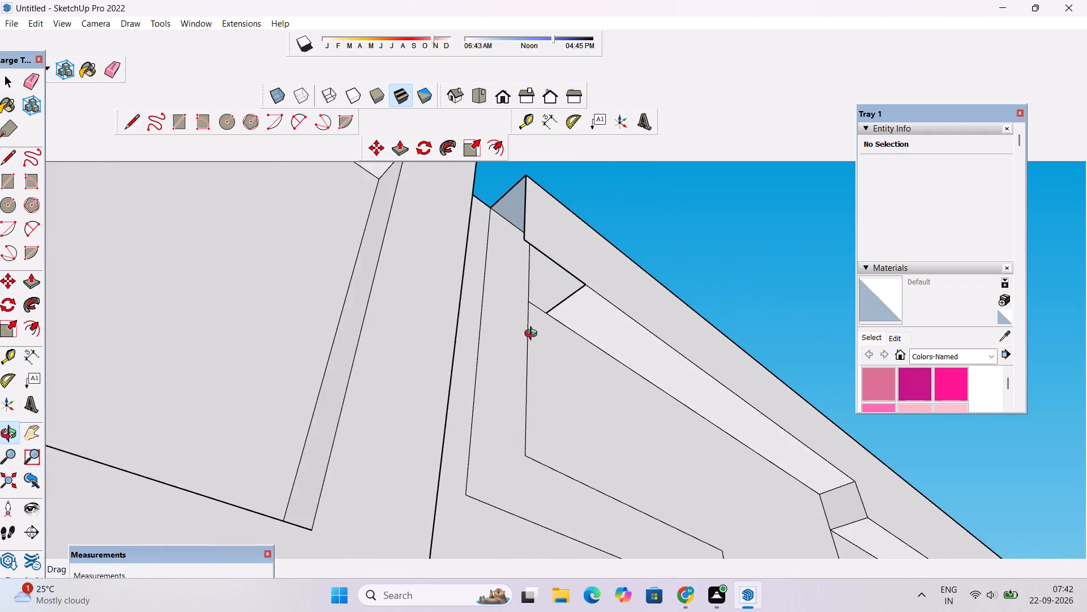
pyautogui.moveTo(539, 350); pyautogui.dragTo(555, 423)
pyautogui.scroll(1, 532, 315)
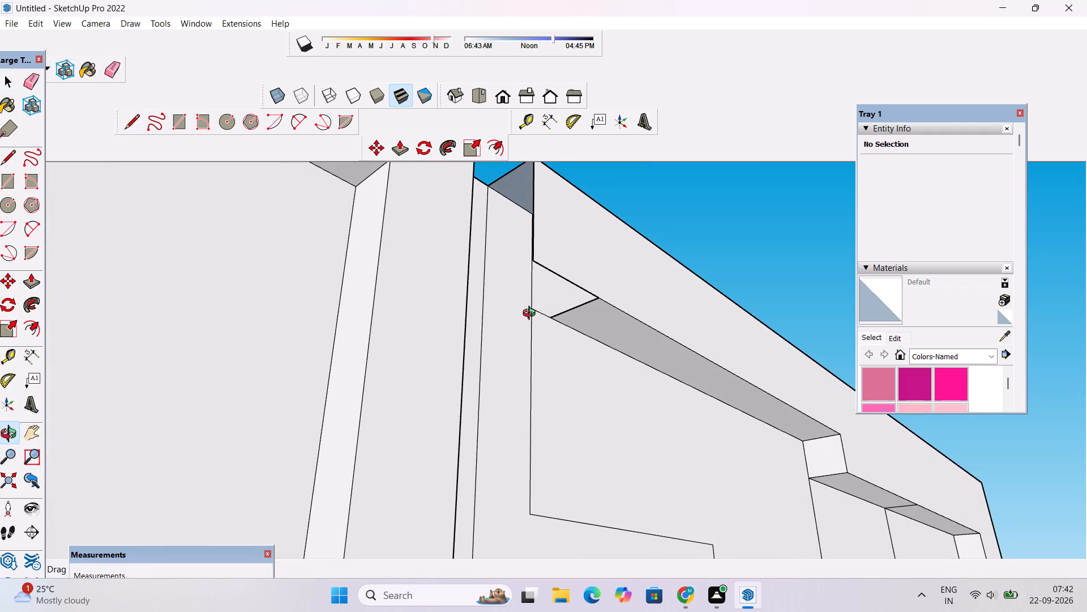
pyautogui.keyDown('shift'); pyautogui.moveTo(532, 314); pyautogui.dragTo(519, 260); pyautogui.keyUp('shift')
pyautogui.moveTo(518, 269); pyautogui.dragTo(513, 347)
pyautogui.keyDown('shift'); pyautogui.moveTo(533, 332); pyautogui.dragTo(518, 316); pyautogui.keyUp('shift')
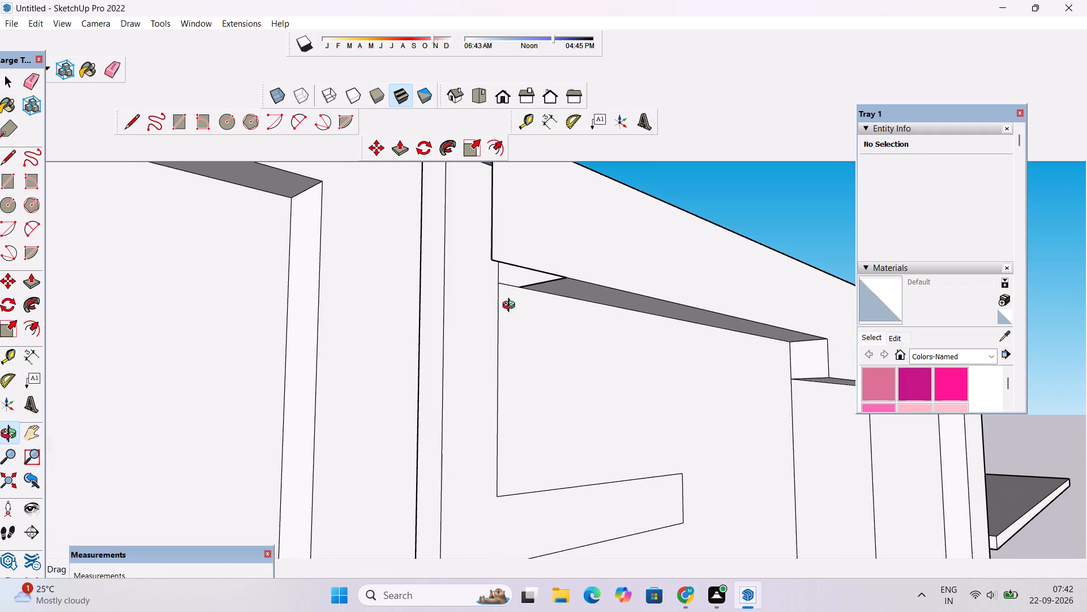
pyautogui.scroll(-3, 511, 307)
pyautogui.moveTo(511, 307); pyautogui.dragTo(494, 337)
pyautogui.scroll(1, 494, 337)
pyautogui.press('l')
pyautogui.scroll(3, 494, 337)
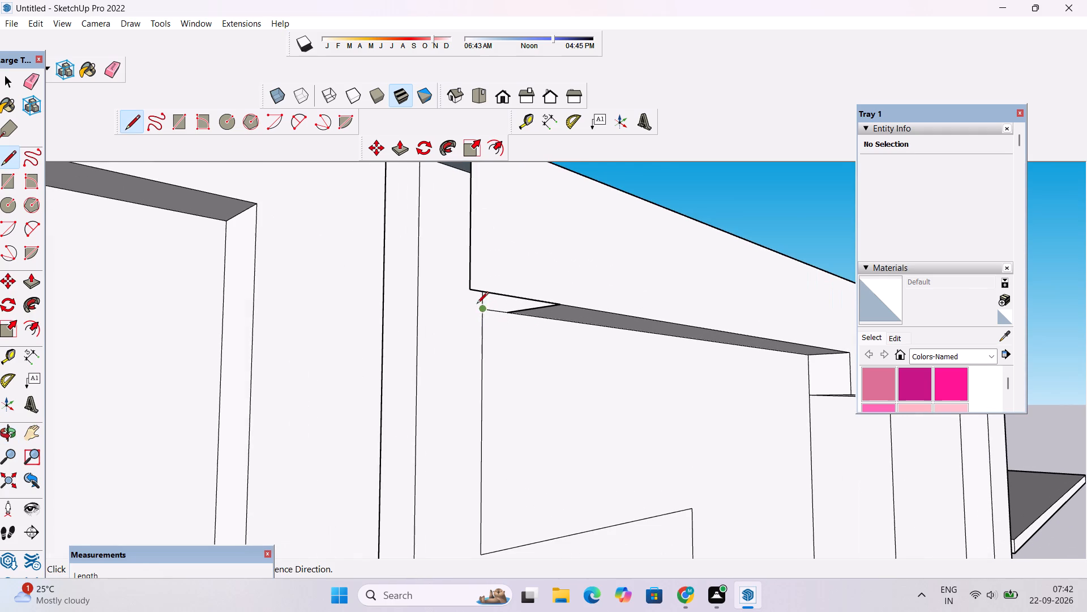
pyautogui.click(468, 290)
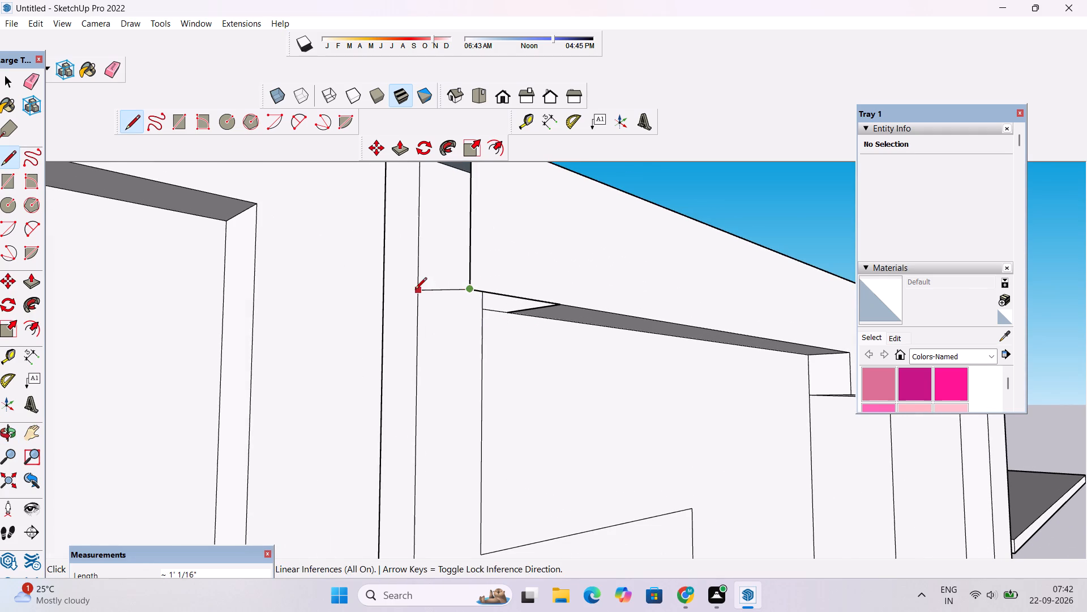
pyautogui.scroll(4, 415, 290)
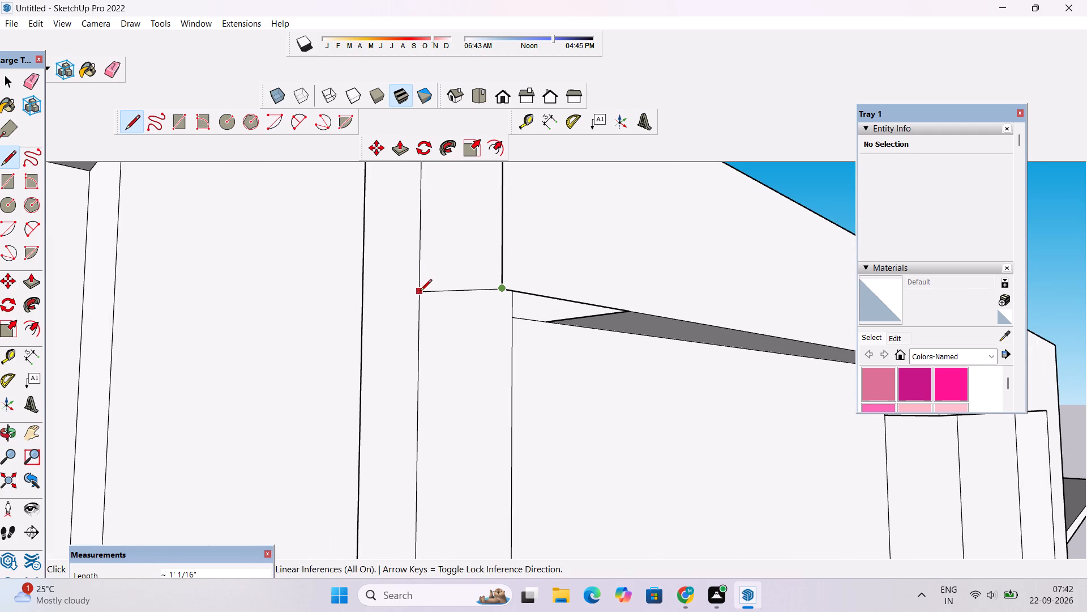
pyautogui.scroll(5, 422, 285)
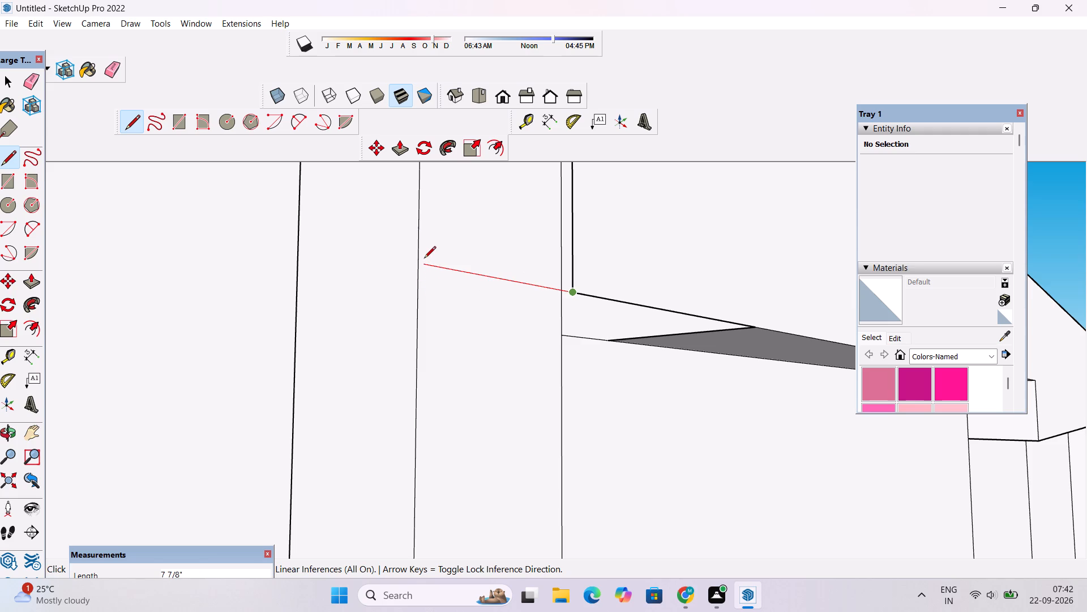
pyautogui.scroll(4, 422, 257)
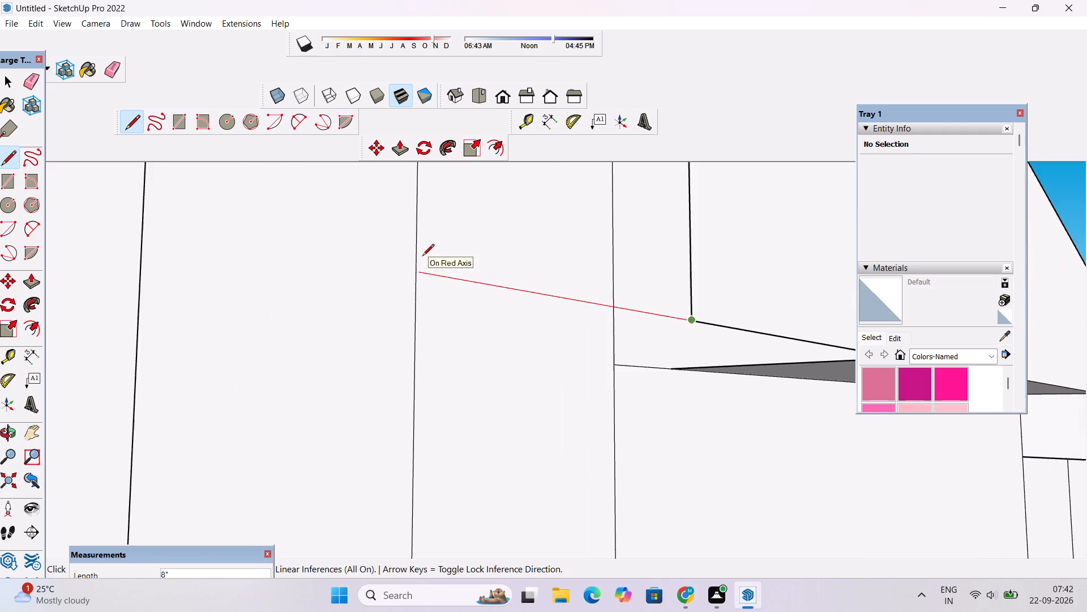
pyautogui.scroll(7, 422, 257)
pyautogui.scroll(-2, 422, 257)
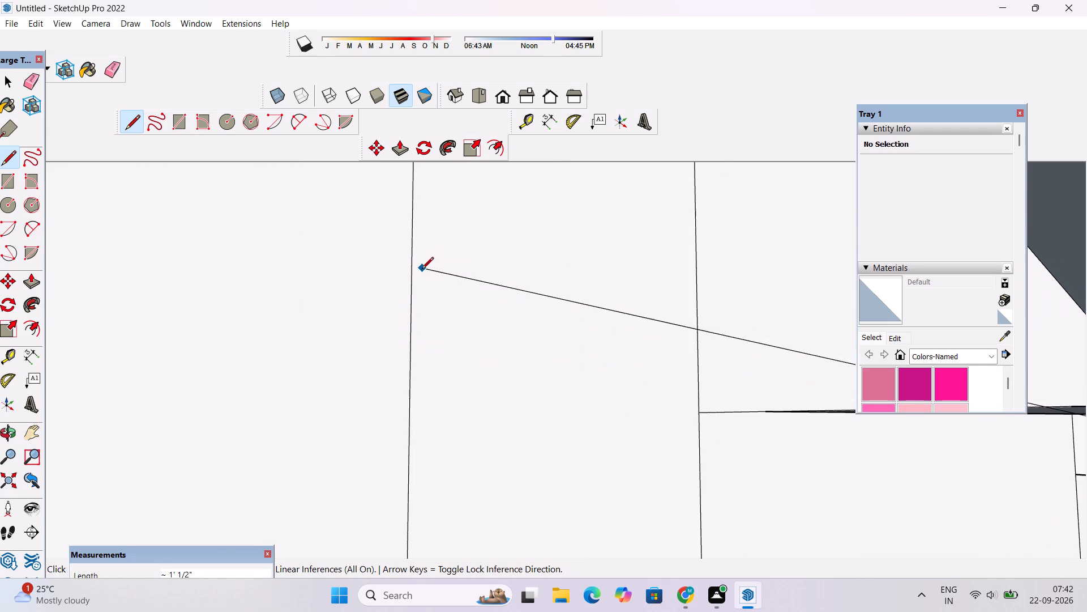
pyautogui.click(408, 418)
# Move the 1' end edge of the top band's underside to the top corner of the L-shaped outline's inner vertical edge.
pyautogui.scroll(-11, 356, 381)
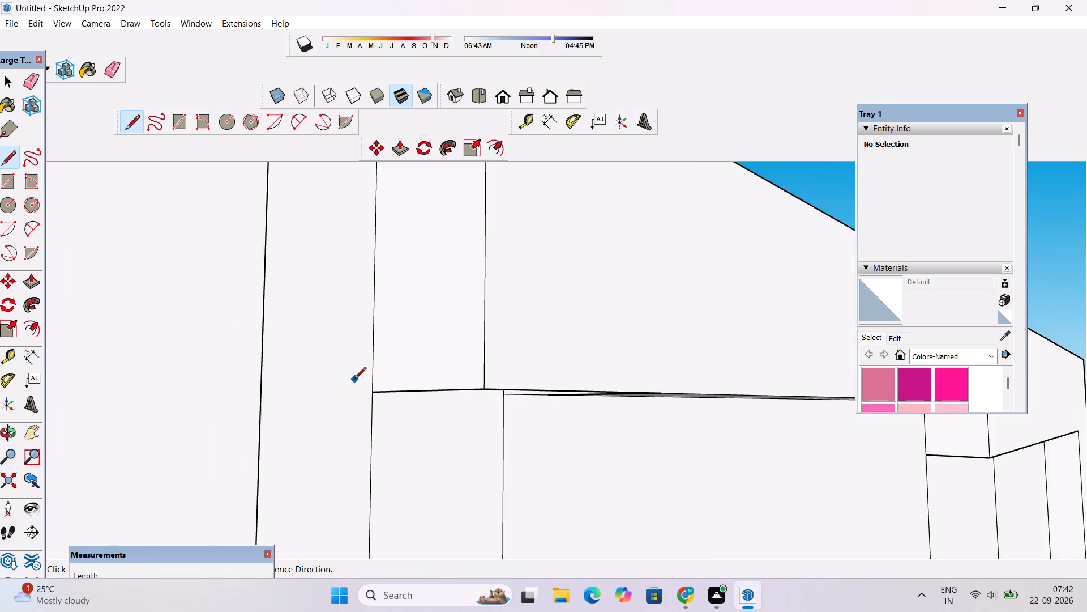
pyautogui.scroll(-4, 354, 380)
pyautogui.write('lo')
pyautogui.moveTo(460, 389); pyautogui.dragTo(316, 336)
pyautogui.scroll(-5, 316, 335)
pyautogui.moveTo(484, 433); pyautogui.dragTo(482, 279)
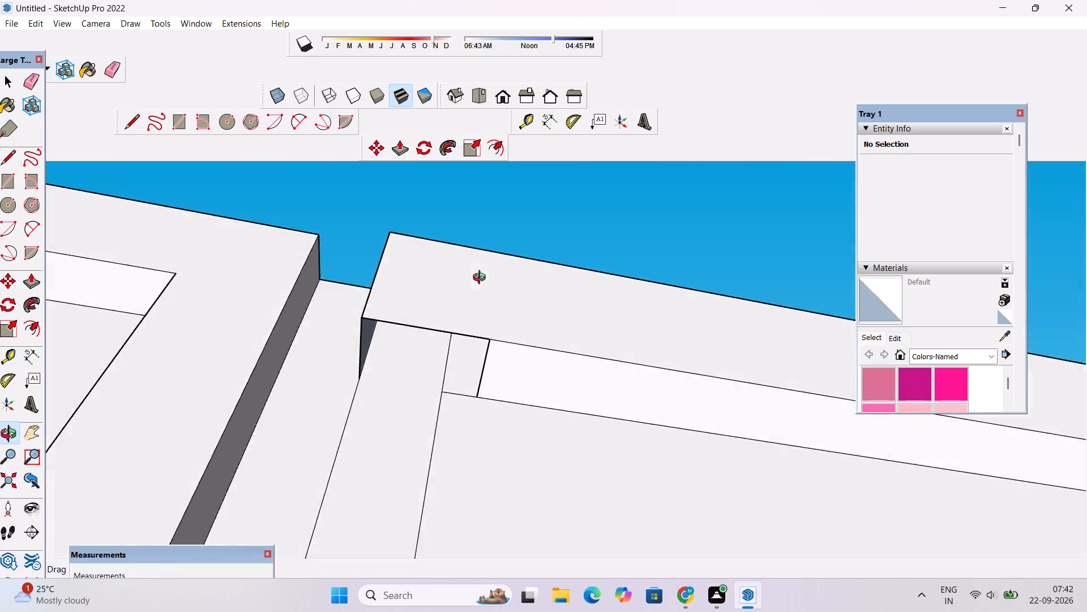
pyautogui.moveTo(482, 279); pyautogui.dragTo(474, 186)
pyautogui.scroll(-3, 508, 365)
pyautogui.moveTo(513, 380); pyautogui.dragTo(737, 480)
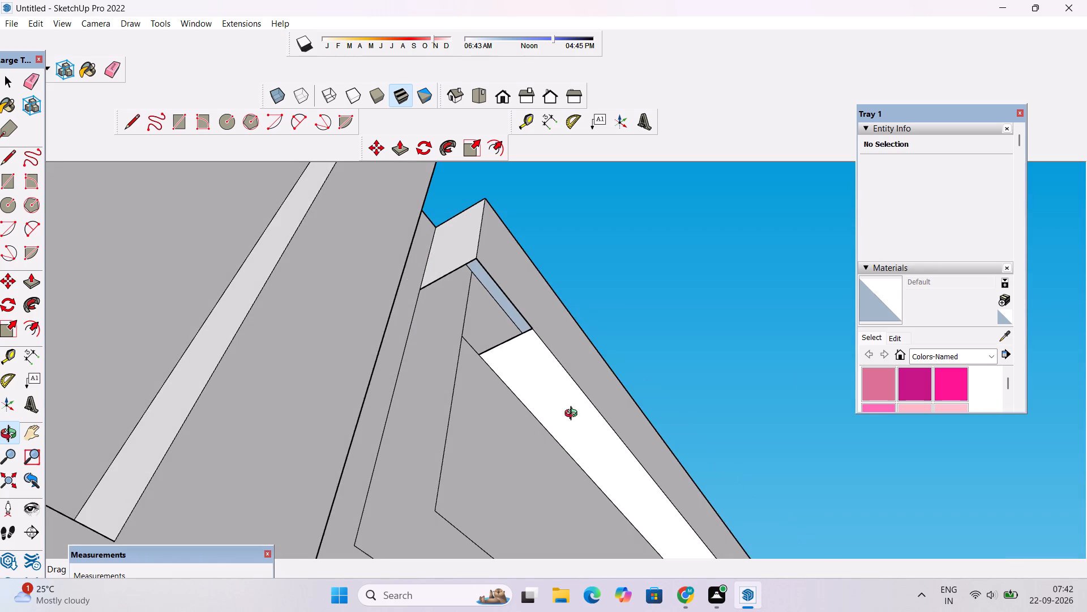
pyautogui.keyDown('shift'); pyautogui.moveTo(498, 350); pyautogui.dragTo(406, 371); pyautogui.keyUp('shift')
pyautogui.scroll(3, 408, 371)
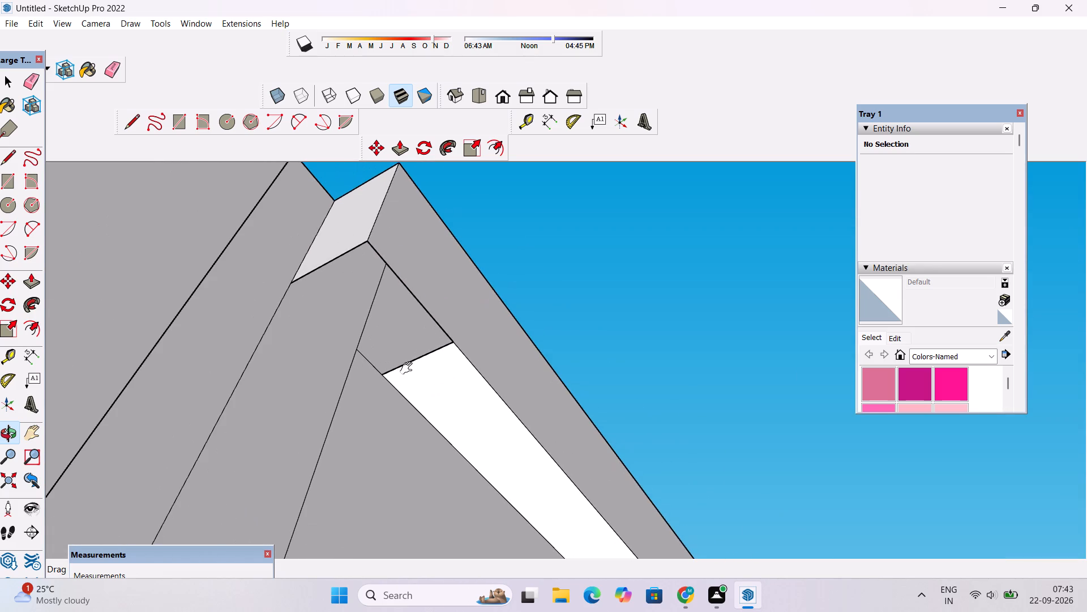
pyautogui.keyDown('shift'); pyautogui.click(409, 368); pyautogui.keyUp('shift')
pyautogui.moveTo(424, 314); pyautogui.dragTo(420, 362)
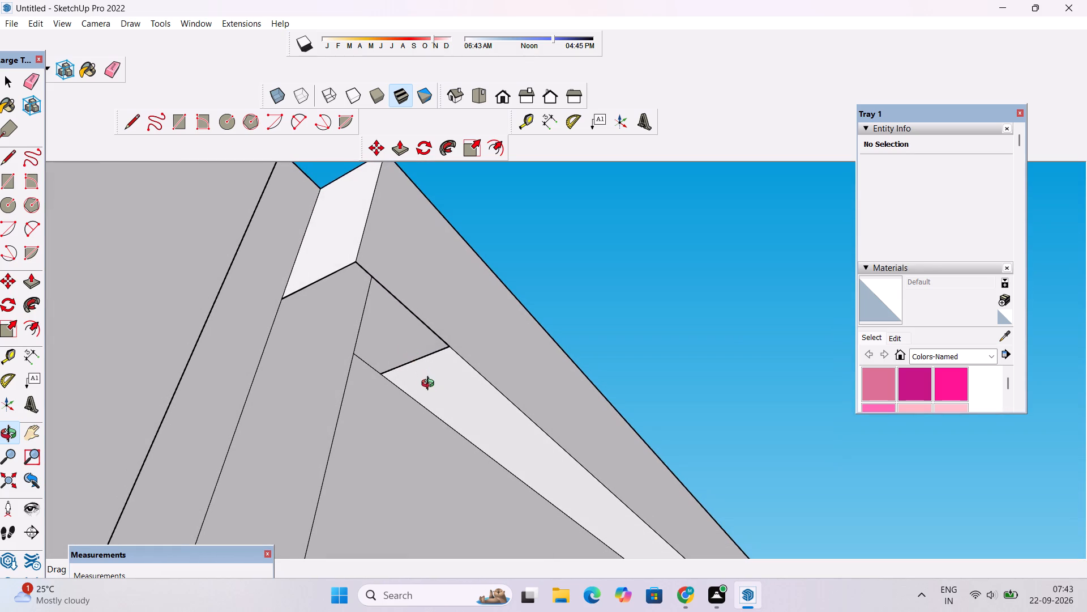
pyautogui.keyDown('shift'); pyautogui.moveTo(432, 399); pyautogui.dragTo(431, 367); pyautogui.keyUp('shift')
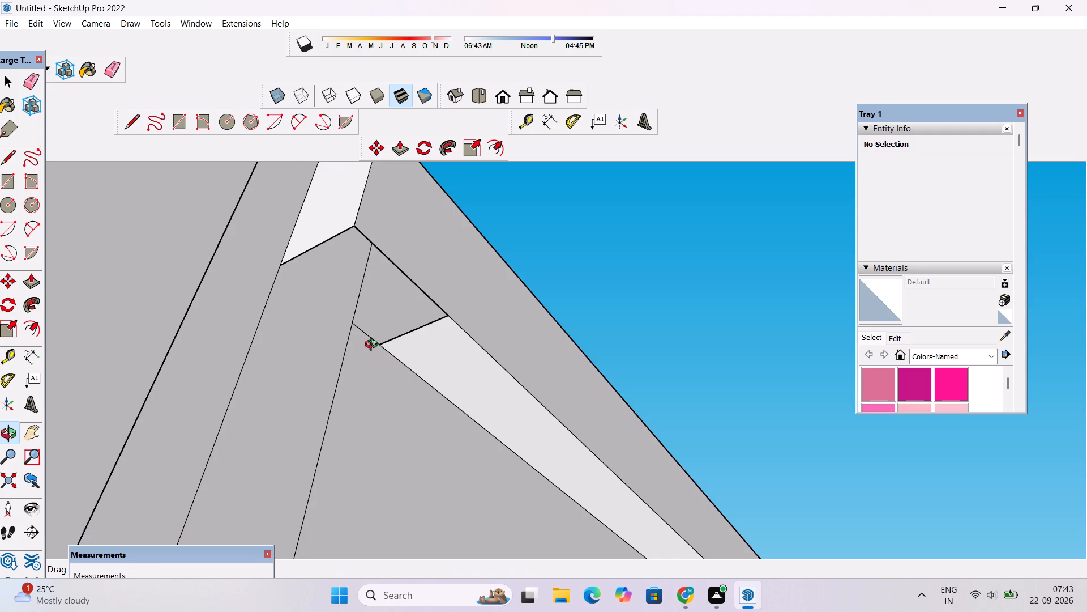
pyautogui.press('space')
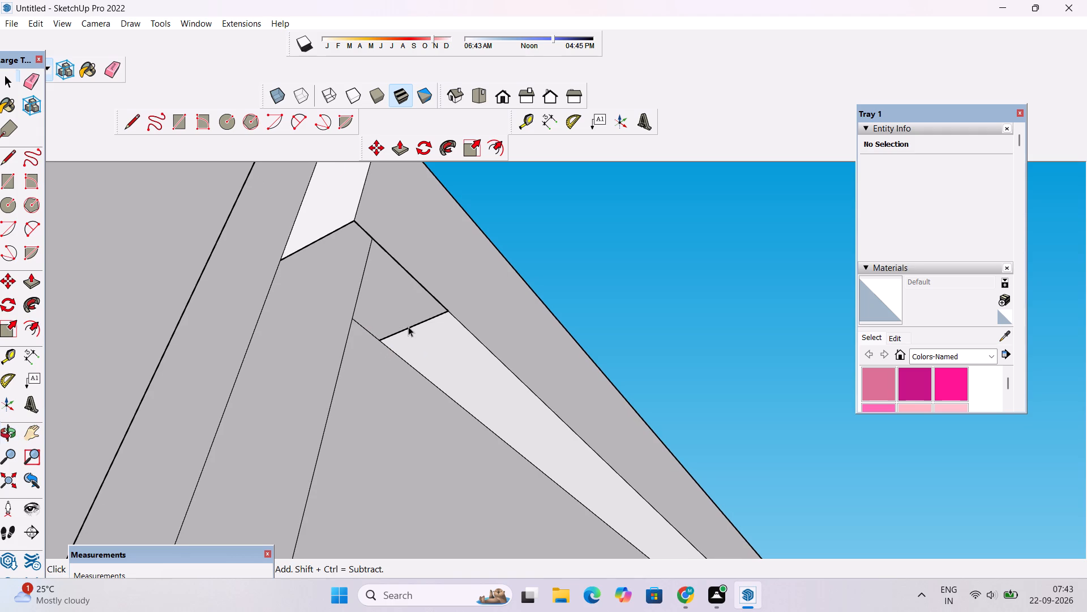
pyautogui.click(408, 326)
pyautogui.press('m')
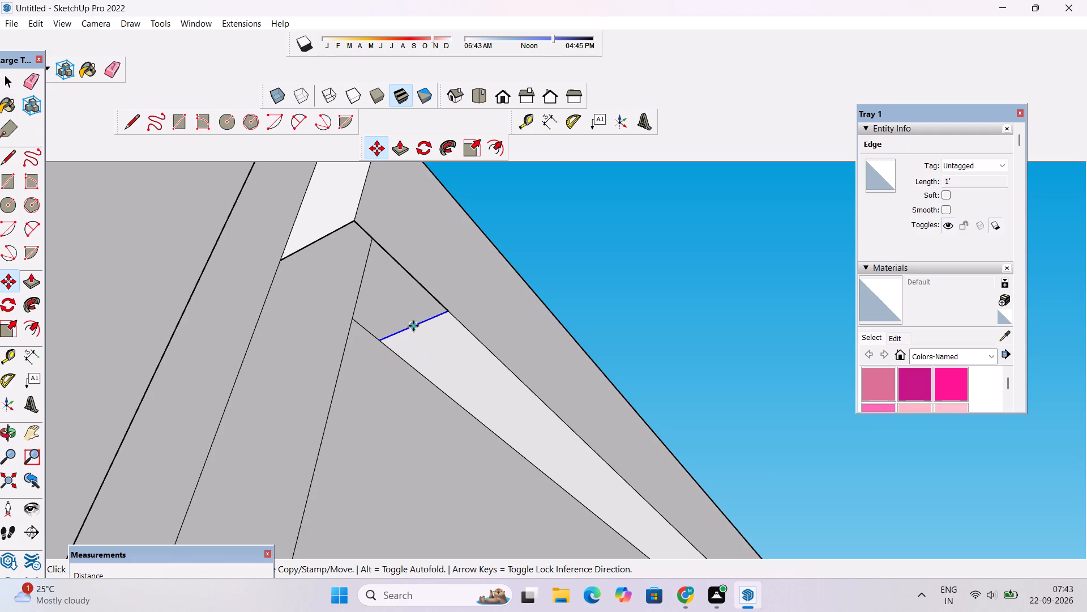
pyautogui.click(413, 326)
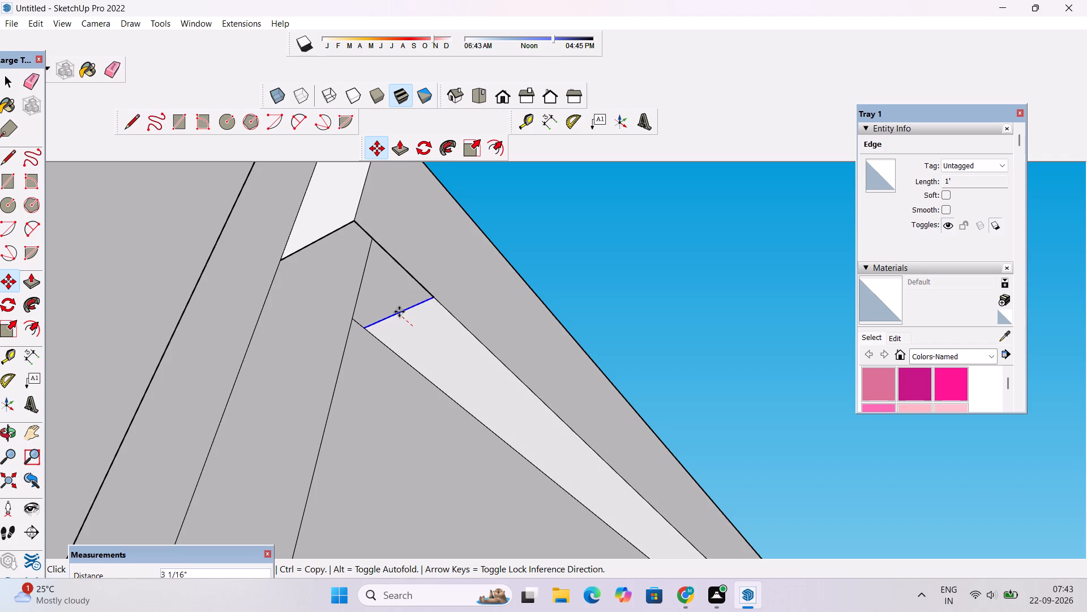
pyautogui.click(381, 308)
pyautogui.press('space')
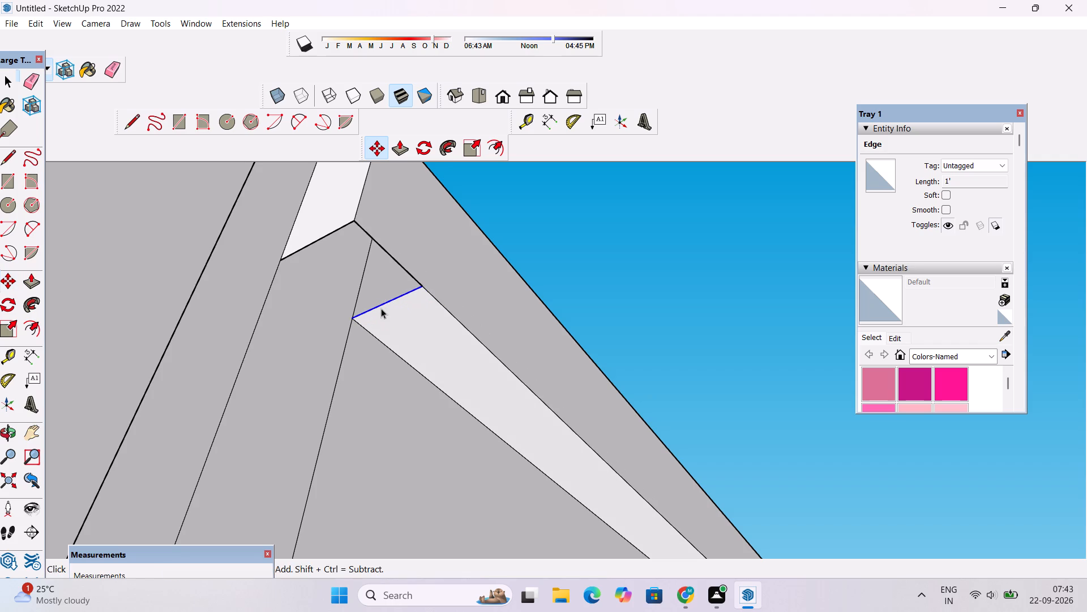
# Examine the moved edge and the L-shaped outline beneath the top band from several angles.
pyautogui.write('o')
pyautogui.moveTo(392, 282); pyautogui.dragTo(366, 422)
pyautogui.keyDown('shift'); pyautogui.moveTo(423, 334); pyautogui.dragTo(275, 312); pyautogui.keyUp('shift')
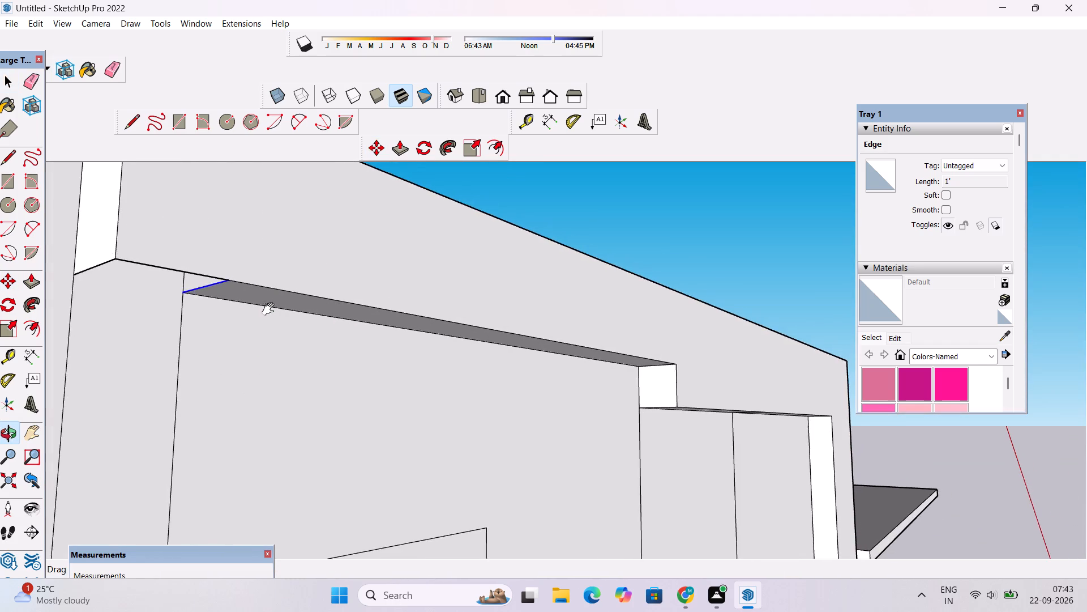
pyautogui.scroll(-4, 268, 305)
pyautogui.moveTo(391, 253); pyautogui.dragTo(189, 209)
pyautogui.moveTo(305, 364); pyautogui.dragTo(313, 223)
pyautogui.moveTo(312, 362); pyautogui.dragTo(329, 324)
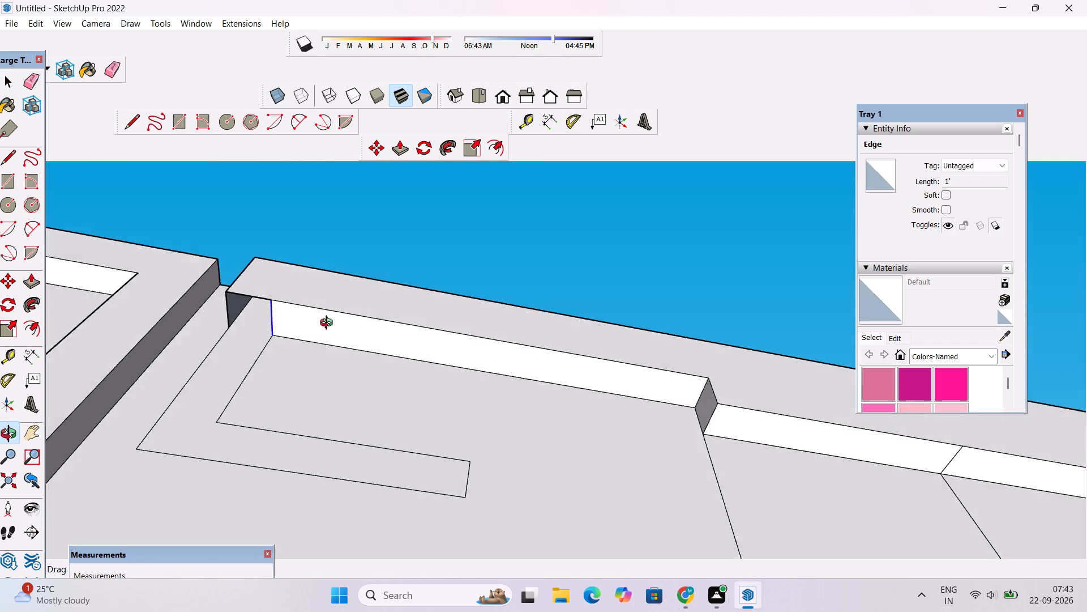
# Push/Pull the L-shaped outline below the top band outward 1', flush with the band's front face.
pyautogui.moveTo(329, 324); pyautogui.dragTo(383, 407)
pyautogui.moveTo(290, 392); pyautogui.dragTo(273, 445)
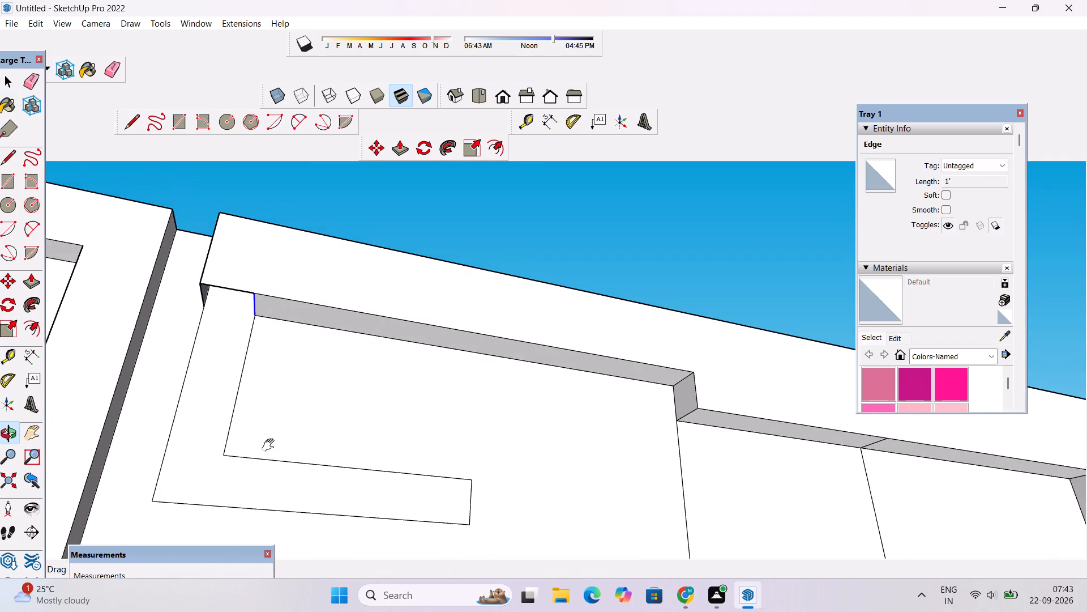
pyautogui.keyDown('shift'); pyautogui.moveTo(271, 445); pyautogui.dragTo(287, 401); pyautogui.keyUp('shift')
pyautogui.scroll(-5, 289, 380)
pyautogui.moveTo(289, 378); pyautogui.dragTo(302, 420)
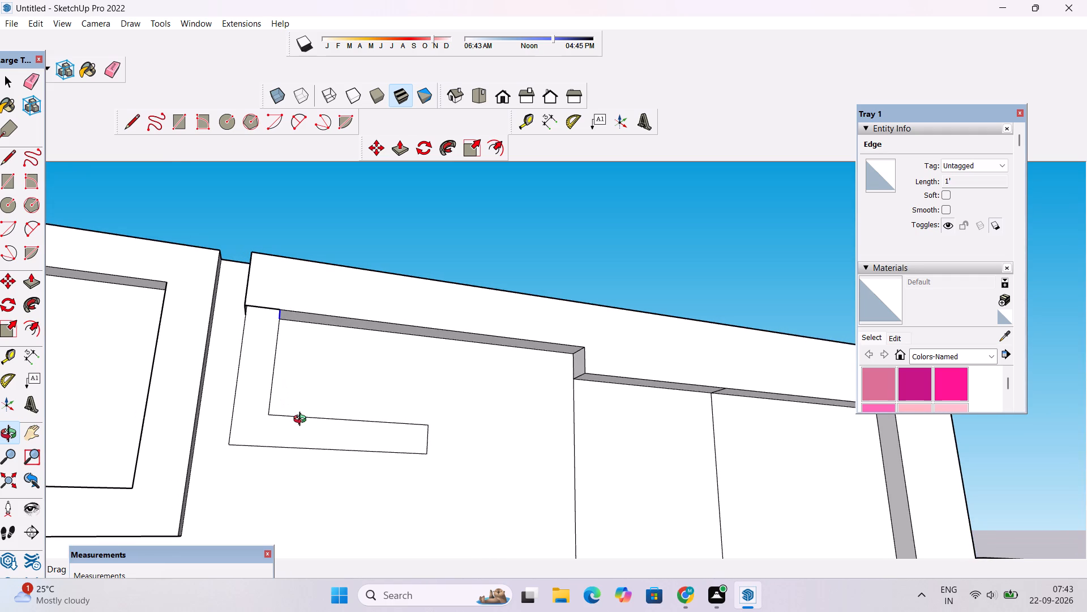
pyautogui.press('space')
pyautogui.press('p')
pyautogui.click(260, 378)
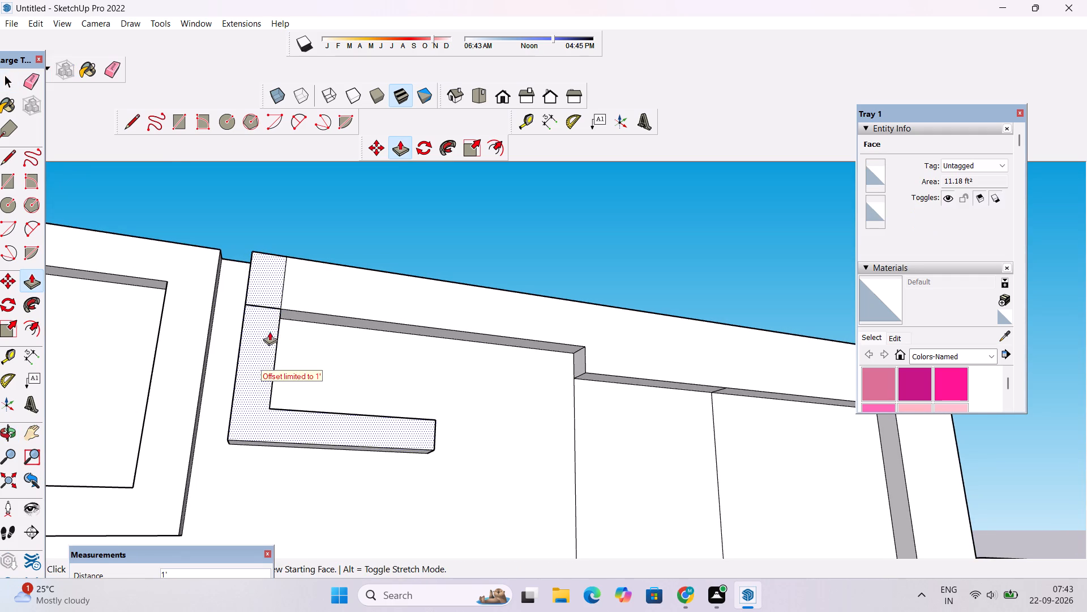
pyautogui.click(279, 309)
# Erase the seam edges between the extruded L and the top band on the front and outer side faces.
pyautogui.press('o')
pyautogui.scroll(-2, 279, 309)
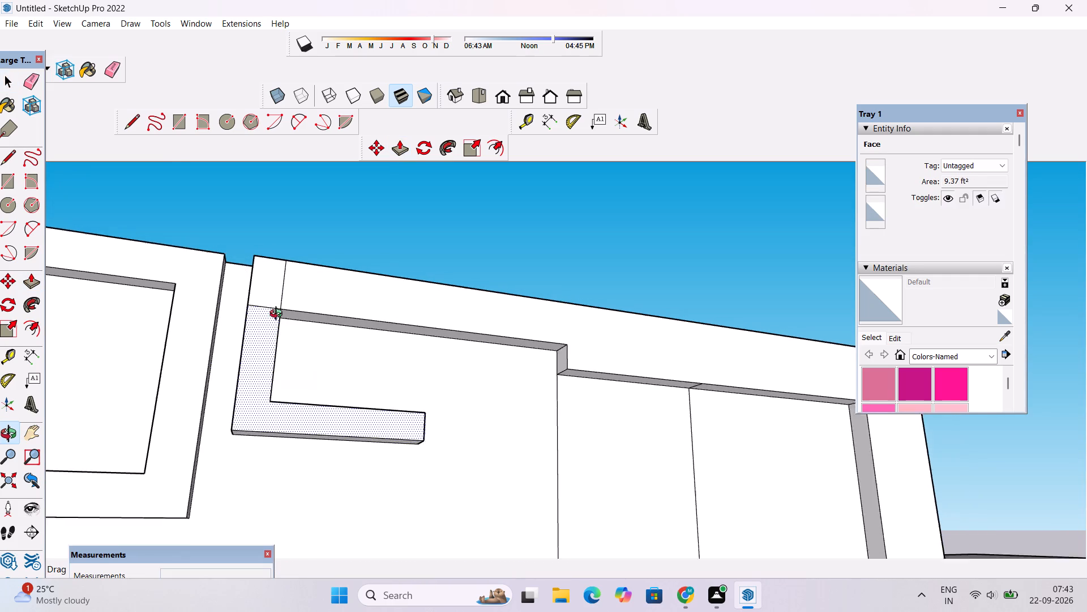
pyautogui.scroll(-4, 279, 315)
pyautogui.moveTo(285, 322); pyautogui.dragTo(306, 542)
pyautogui.moveTo(247, 419); pyautogui.dragTo(701, 342)
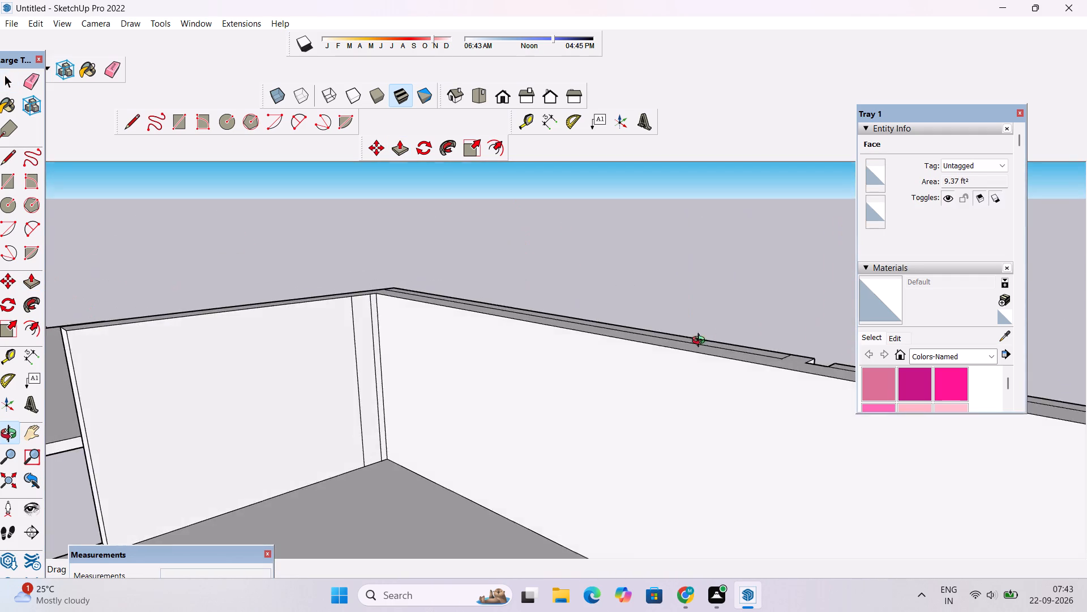
pyautogui.moveTo(701, 342); pyautogui.dragTo(507, 352)
pyautogui.scroll(-6, 481, 346)
pyautogui.moveTo(553, 398); pyautogui.dragTo(370, 417)
pyautogui.scroll(2, 380, 405)
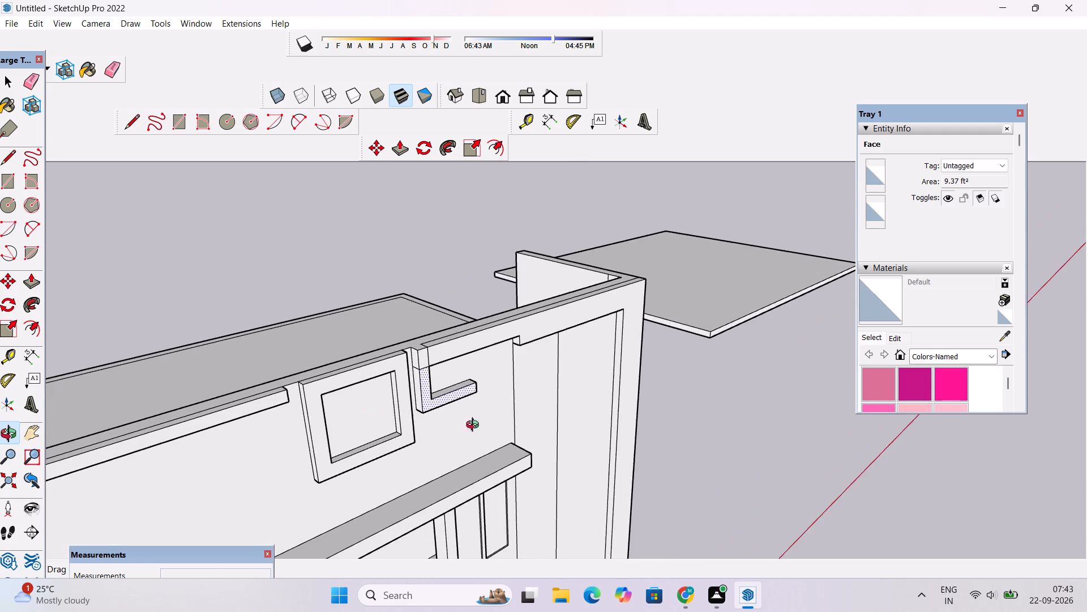
pyautogui.moveTo(492, 428); pyautogui.dragTo(442, 377)
pyautogui.scroll(3, 422, 363)
pyautogui.keyDown('shift'); pyautogui.moveTo(422, 363); pyautogui.dragTo(462, 415); pyautogui.keyUp('shift')
pyautogui.scroll(9, 452, 348)
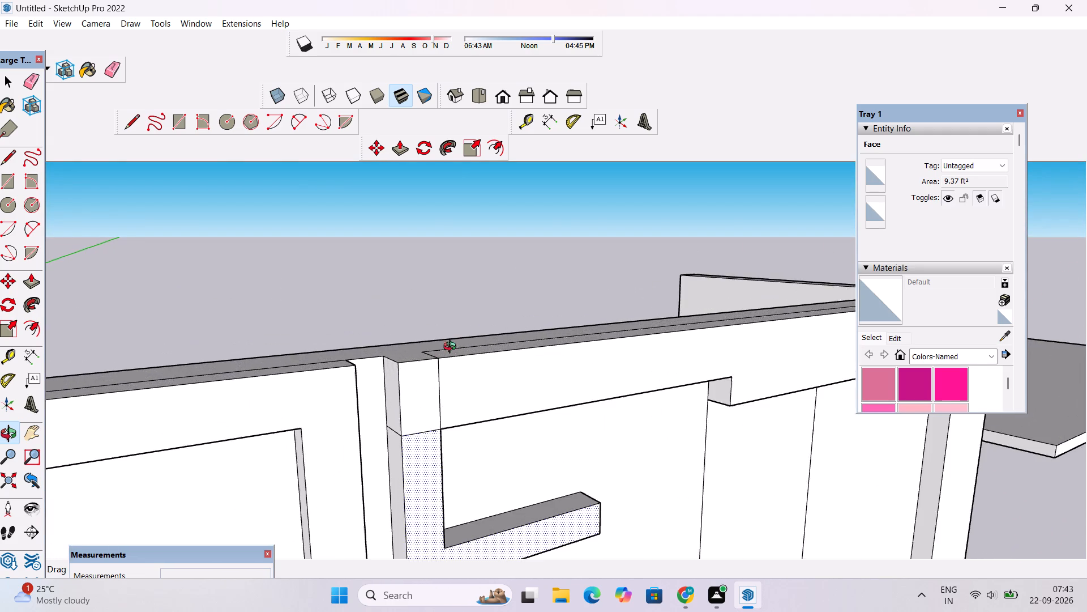
pyautogui.keyDown('shift'); pyautogui.moveTo(473, 430); pyautogui.dragTo(494, 362); pyautogui.keyUp('shift')
pyautogui.scroll(3, 494, 363)
pyautogui.press('e')
pyautogui.moveTo(416, 347); pyautogui.dragTo(416, 369)
pyautogui.scroll(13, 389, 343)
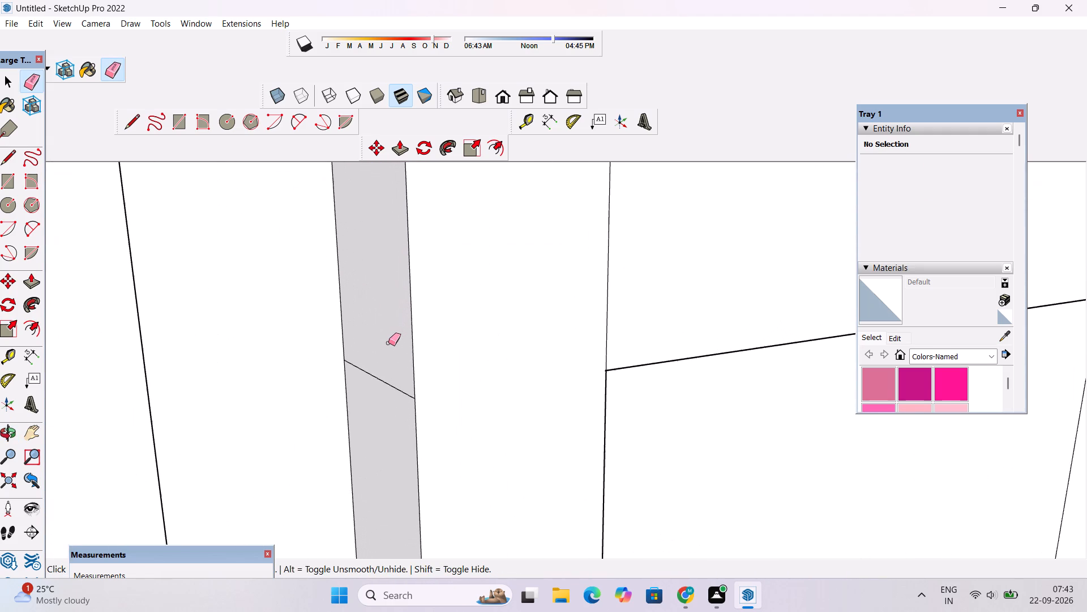
pyautogui.moveTo(388, 343); pyautogui.dragTo(385, 389)
pyautogui.scroll(-2, 377, 375)
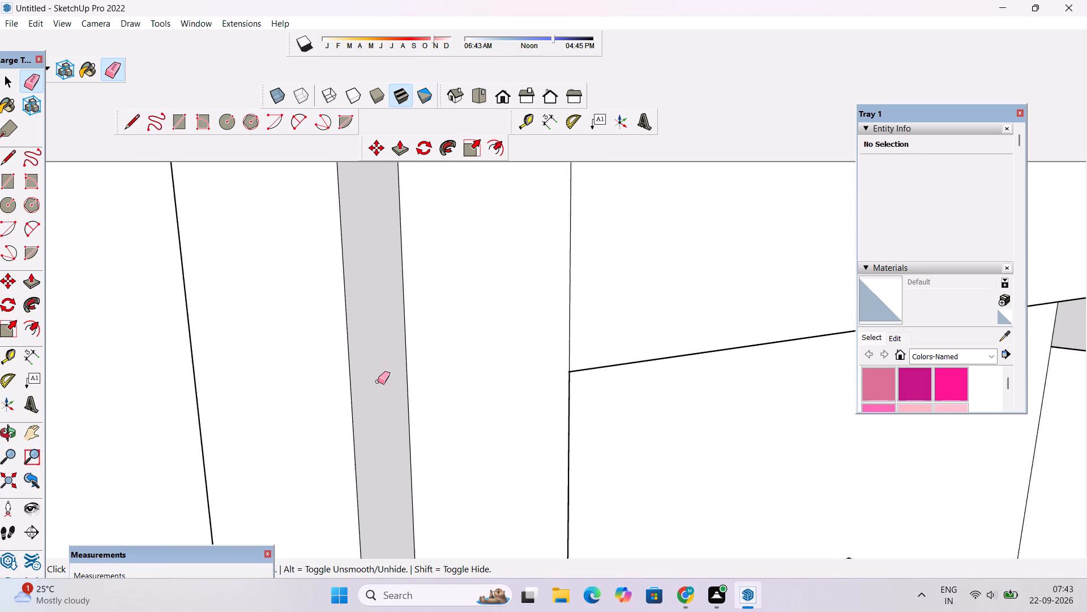
pyautogui.scroll(-1, 378, 381)
# Erase the vertical line crossing the top band's front face above the L's inner corner.
pyautogui.press('o')
pyautogui.moveTo(742, 373); pyautogui.dragTo(485, 310)
pyautogui.scroll(-5, 483, 312)
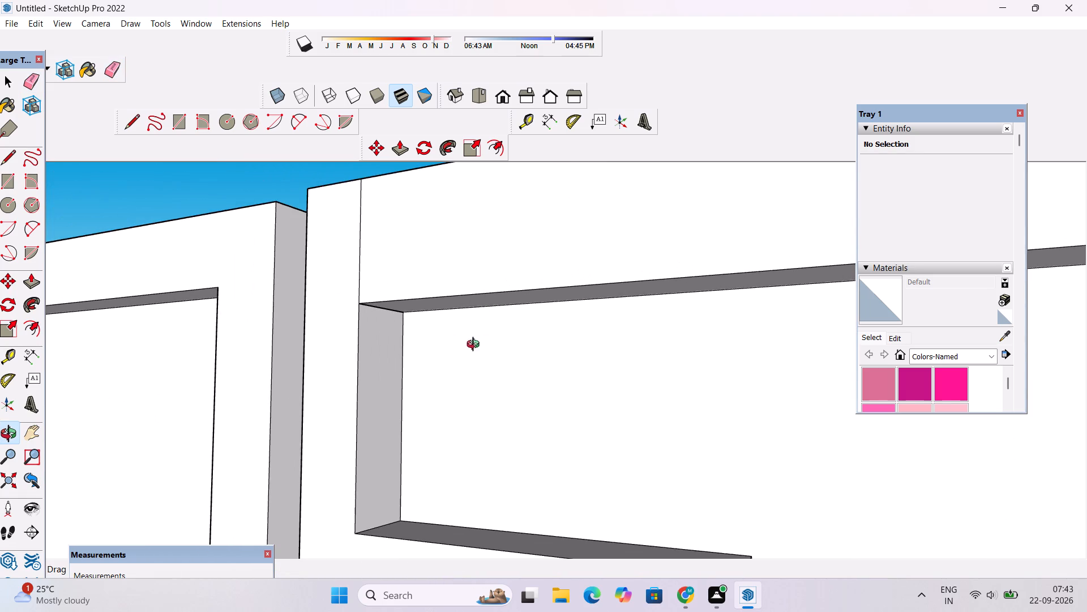
pyautogui.moveTo(415, 352); pyautogui.dragTo(477, 371)
pyautogui.keyDown('shift'); pyautogui.moveTo(461, 375); pyautogui.dragTo(524, 435); pyautogui.keyUp('shift')
pyautogui.scroll(-6, 526, 416)
pyautogui.keyDown('shift'); pyautogui.moveTo(542, 440); pyautogui.dragTo(543, 364); pyautogui.keyUp('shift')
pyautogui.moveTo(507, 393); pyautogui.dragTo(590, 443)
pyautogui.keyDown('shift'); pyautogui.moveTo(551, 407); pyautogui.dragTo(546, 424); pyautogui.keyUp('shift')
pyautogui.scroll(3, 513, 419)
pyautogui.press('e')
pyautogui.moveTo(486, 227); pyautogui.dragTo(481, 245)
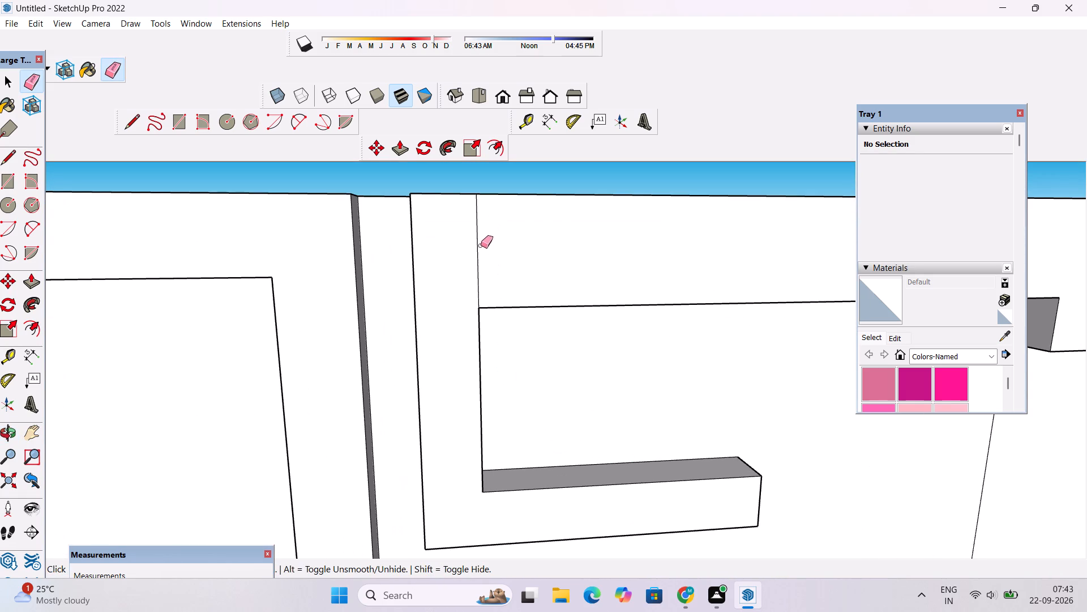
pyautogui.moveTo(481, 245); pyautogui.dragTo(447, 316)
# Erase the long lengthwise line and its short end segment on the wall's top face behind the top band.
pyautogui.press('o')
pyautogui.scroll(-8, 375, 324)
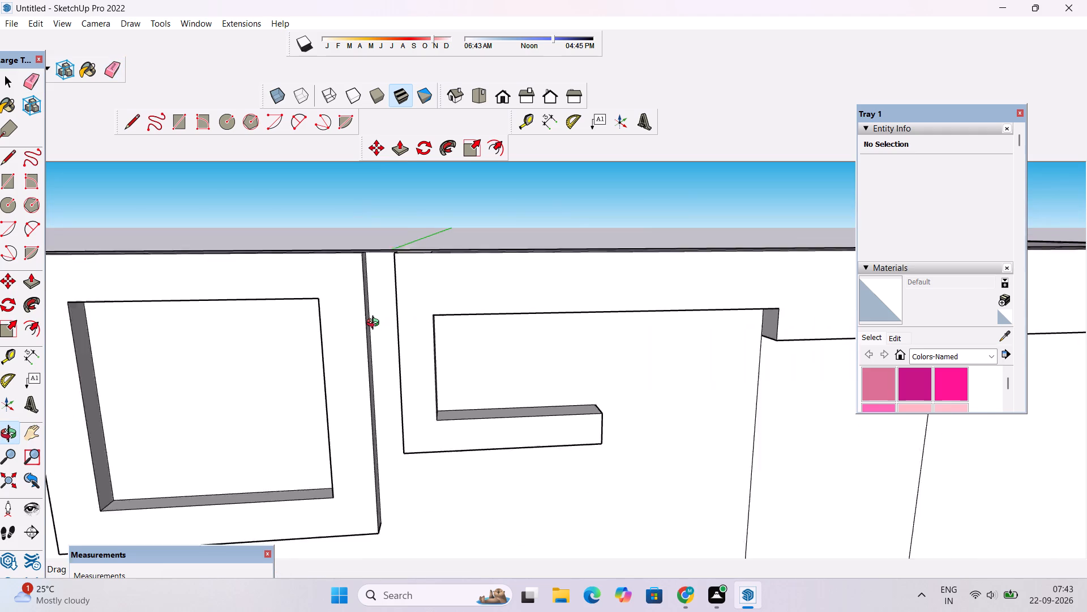
pyautogui.scroll(-2, 375, 324)
pyautogui.keyDown('shift'); pyautogui.moveTo(485, 294); pyautogui.dragTo(459, 305); pyautogui.keyUp('shift')
pyautogui.scroll(-5, 458, 305)
pyautogui.moveTo(457, 305); pyautogui.dragTo(455, 450)
pyautogui.scroll(4, 438, 345)
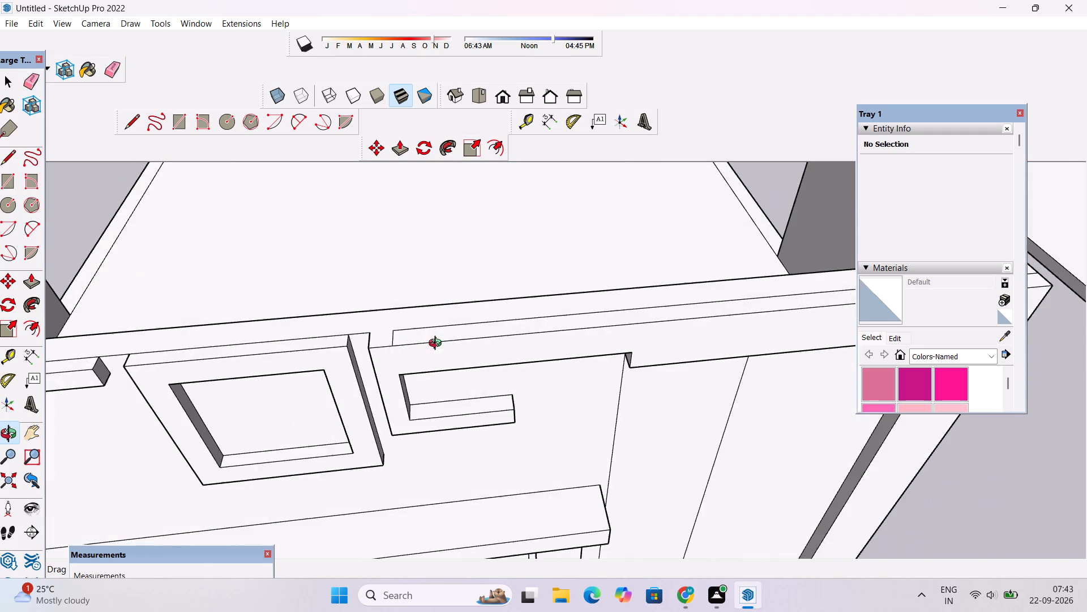
pyautogui.keyDown('shift'); pyautogui.moveTo(462, 341); pyautogui.dragTo(350, 346); pyautogui.keyUp('shift')
pyautogui.scroll(-5, 350, 346)
pyautogui.keyDown('shift'); pyautogui.moveTo(601, 308); pyautogui.dragTo(530, 339); pyautogui.keyUp('shift')
pyautogui.scroll(3, 497, 351)
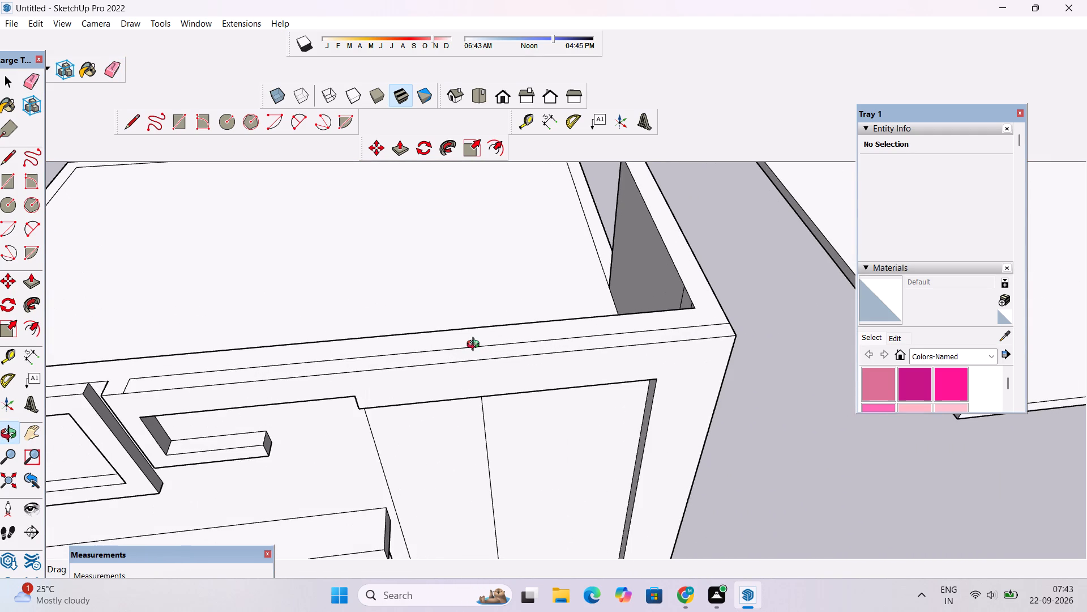
pyautogui.press('e')
pyautogui.moveTo(470, 341); pyautogui.dragTo(472, 352)
pyautogui.scroll(3, 70, 396)
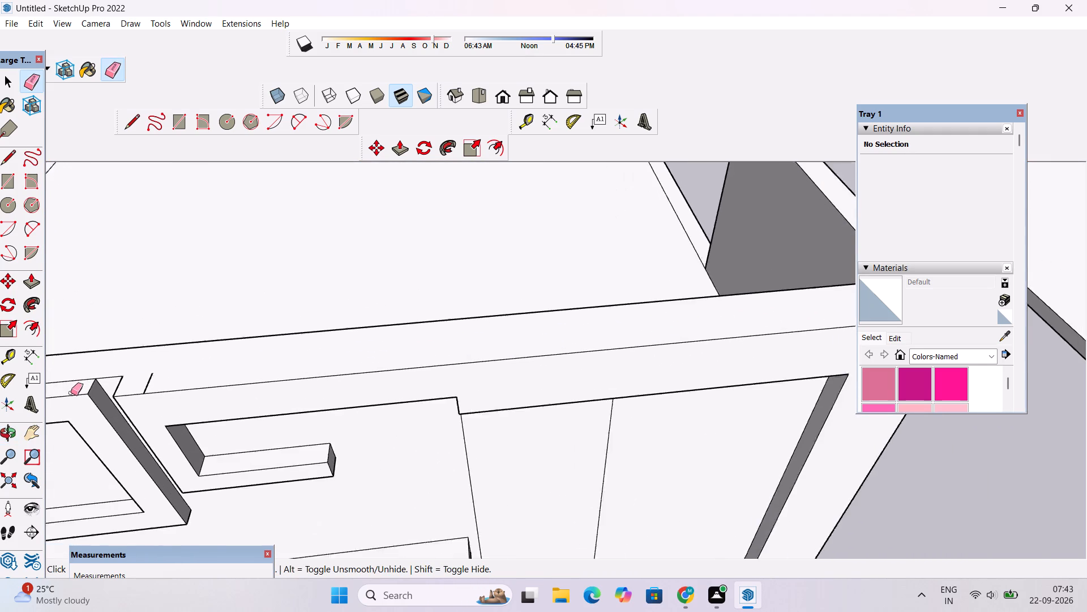
pyautogui.scroll(10, 71, 393)
pyautogui.moveTo(139, 363); pyautogui.dragTo(157, 398)
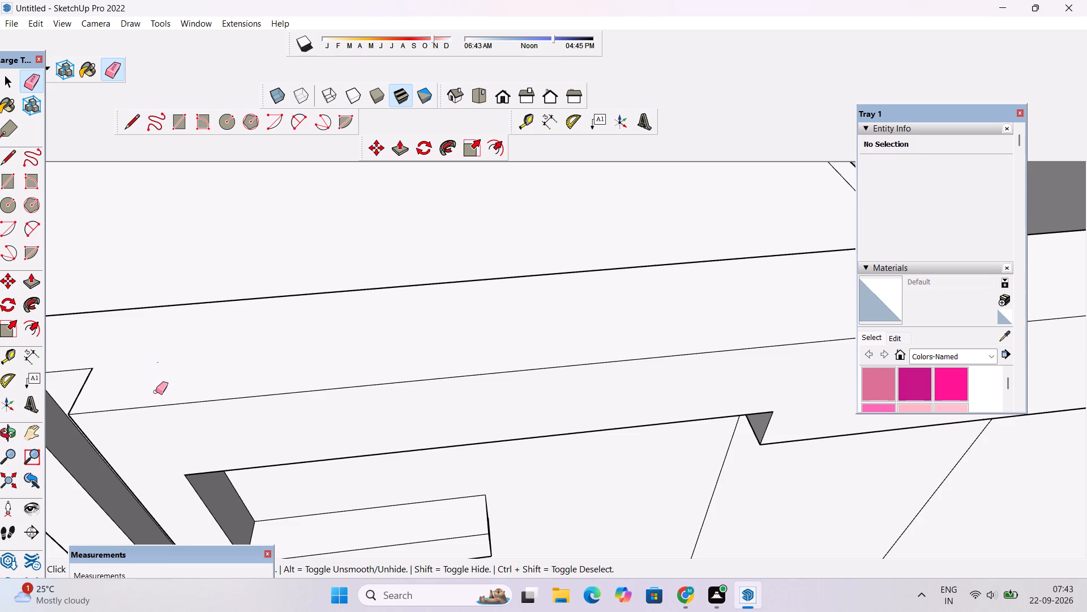
pyautogui.scroll(-14, 156, 392)
# Examine the merged C-shaped frame, the window surround and the whole front facade for leftover lines.
pyautogui.press('o')
pyautogui.scroll(-11, 246, 384)
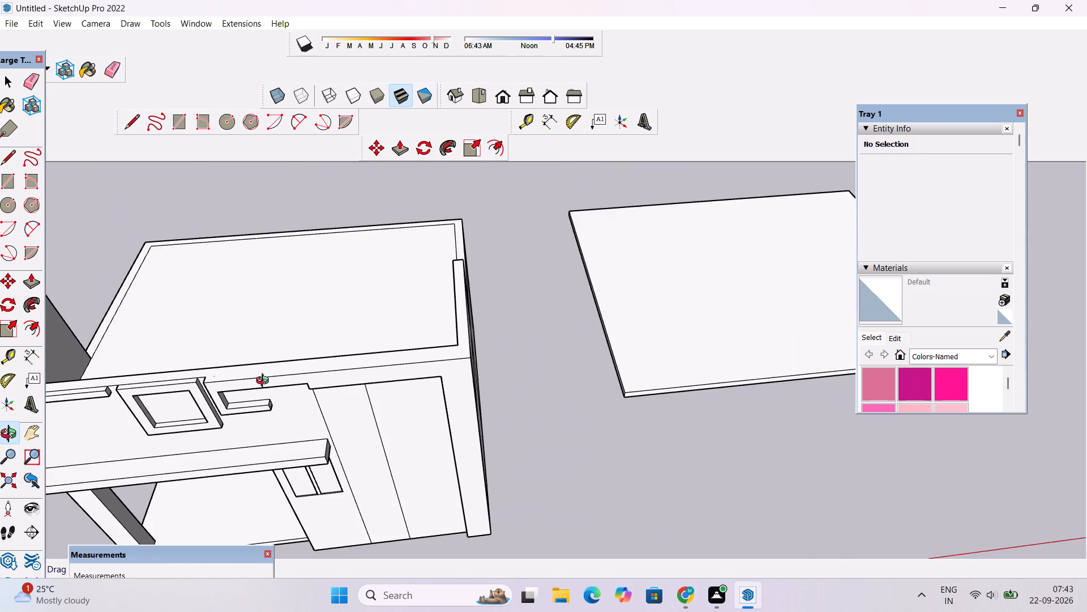
pyautogui.keyDown('shift'); pyautogui.moveTo(261, 400); pyautogui.dragTo(344, 363); pyautogui.keyUp('shift')
pyautogui.moveTo(323, 444); pyautogui.dragTo(314, 287)
pyautogui.scroll(4, 266, 318)
pyautogui.keyDown('shift'); pyautogui.moveTo(308, 345); pyautogui.dragTo(363, 354); pyautogui.keyUp('shift')
pyautogui.scroll(11, 364, 354)
pyautogui.scroll(-8, 363, 350)
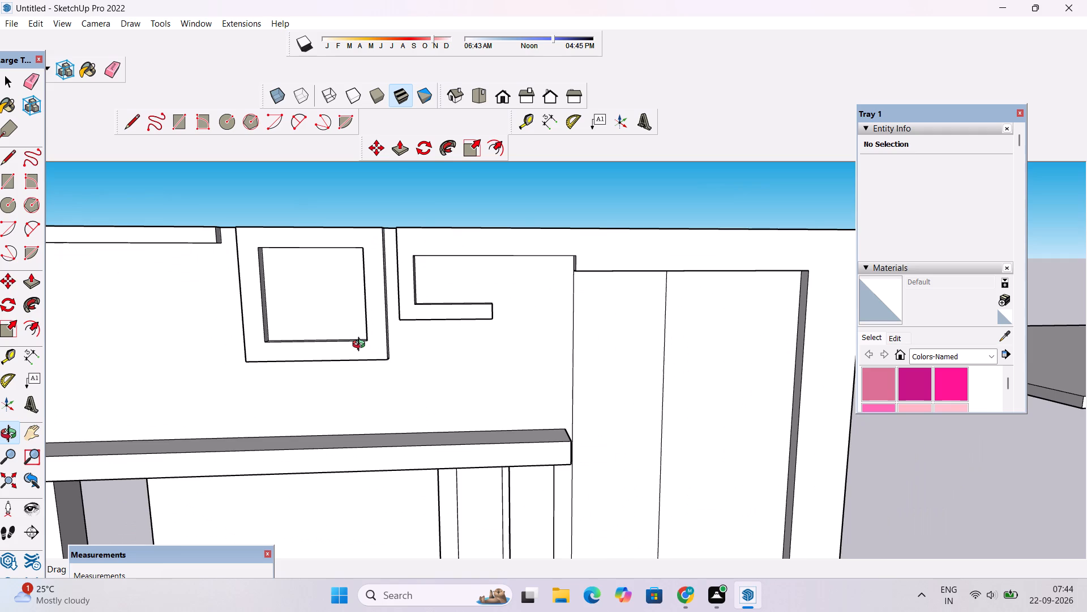
pyautogui.scroll(-2, 361, 346)
pyautogui.scroll(1, 361, 347)
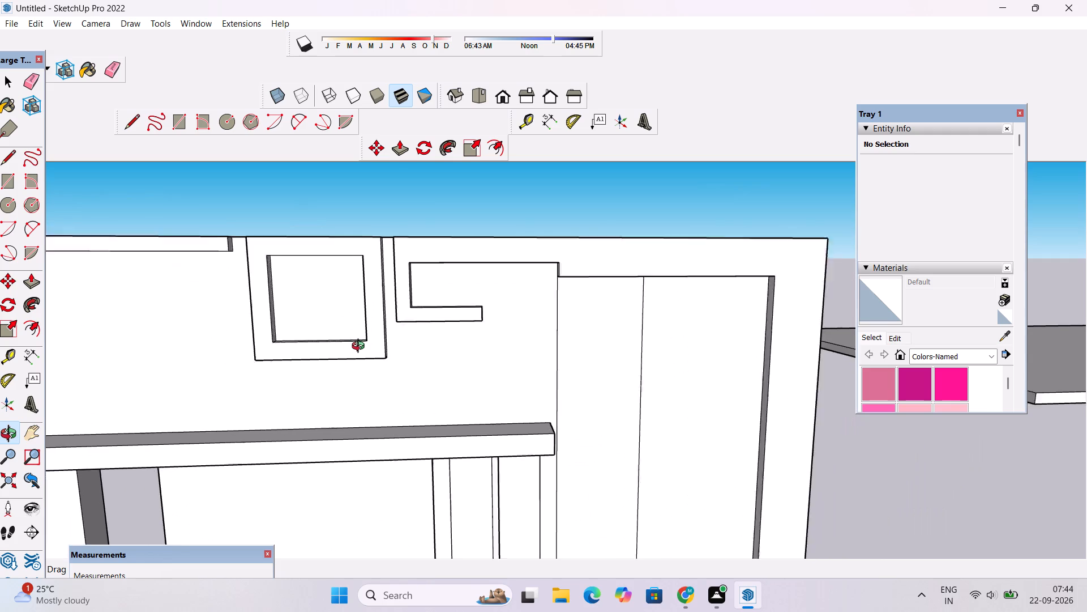
pyautogui.scroll(1, 361, 347)
pyautogui.scroll(-1, 357, 346)
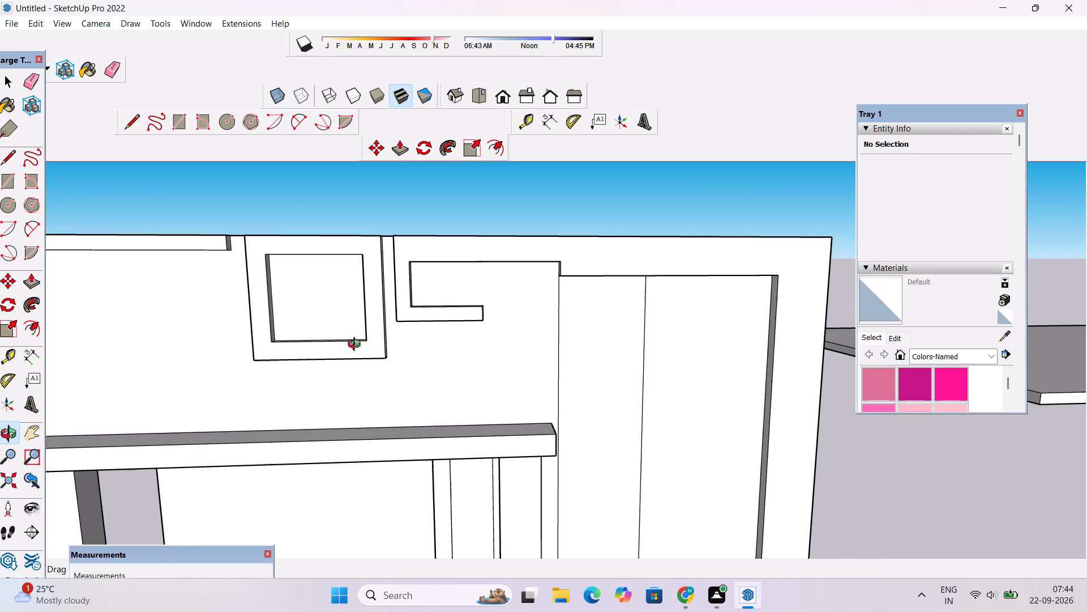
pyautogui.scroll(-2, 357, 346)
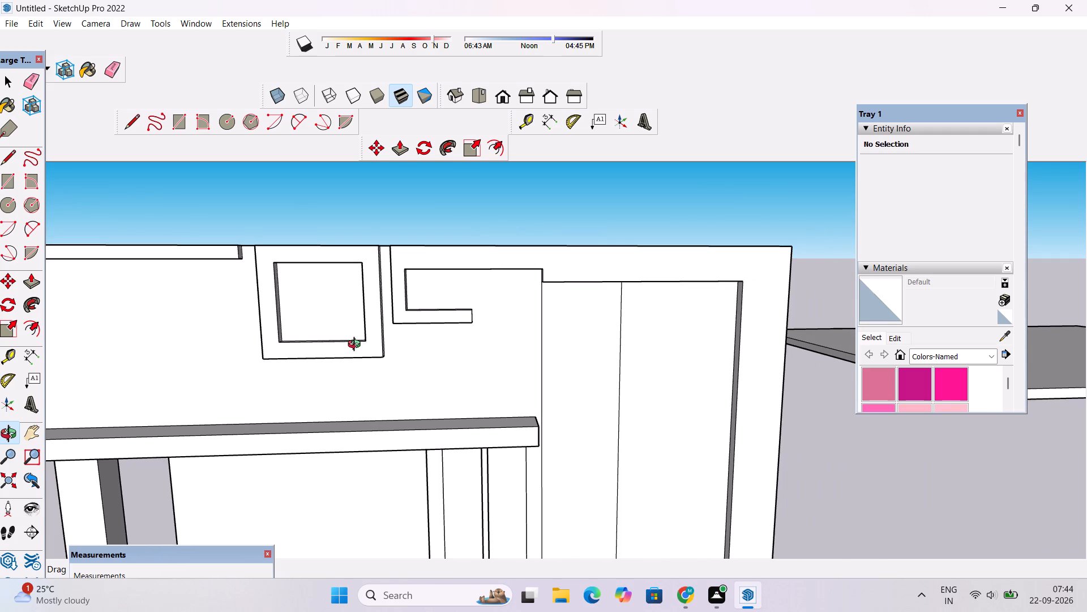
pyautogui.scroll(-2, 357, 346)
pyautogui.keyDown('shift'); pyautogui.moveTo(357, 349); pyautogui.dragTo(452, 325); pyautogui.keyUp('shift')
pyautogui.scroll(2, 453, 324)
pyautogui.keyDown('shift'); pyautogui.moveTo(453, 324); pyautogui.dragTo(457, 345); pyautogui.keyUp('shift')
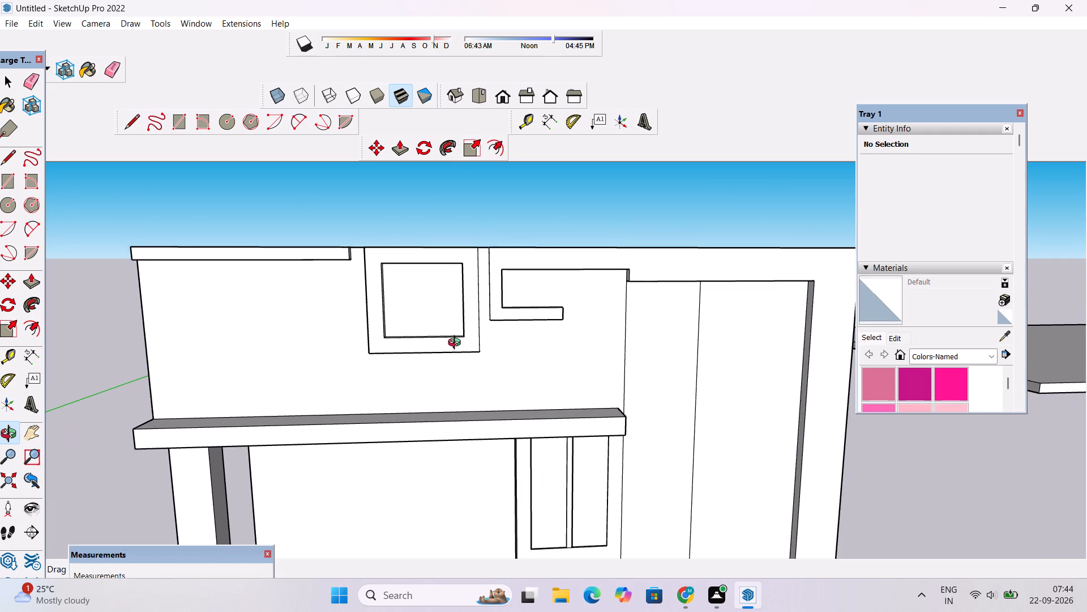
pyautogui.scroll(-3, 457, 344)
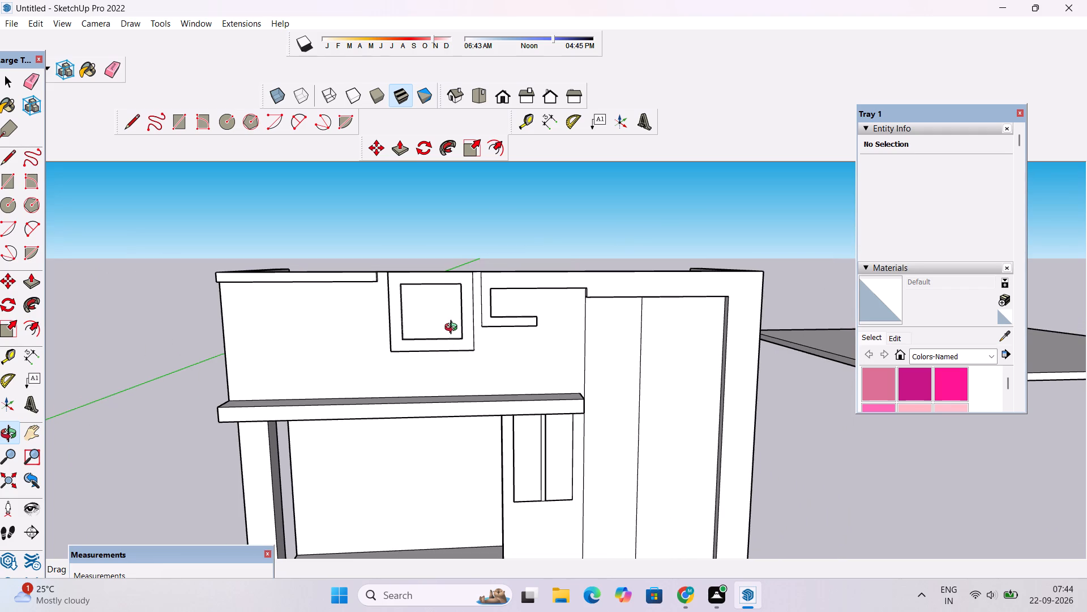
pyautogui.scroll(3, 453, 329)
pyautogui.scroll(-4, 453, 329)
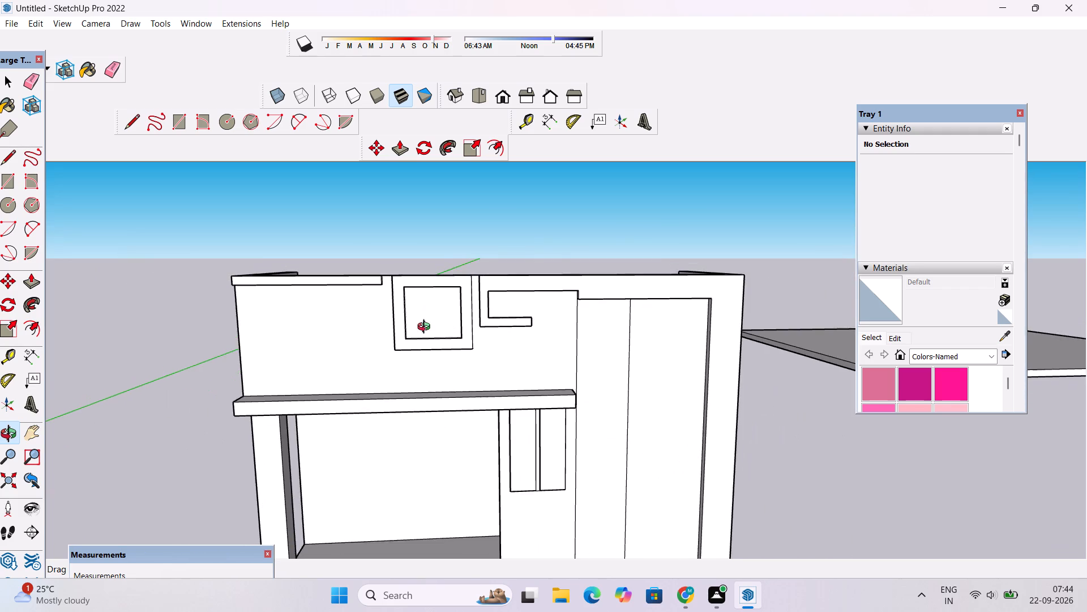
pyautogui.moveTo(426, 328); pyautogui.dragTo(524, 355)
pyautogui.keyDown('shift'); pyautogui.moveTo(507, 366); pyautogui.dragTo(460, 321); pyautogui.keyUp('shift')
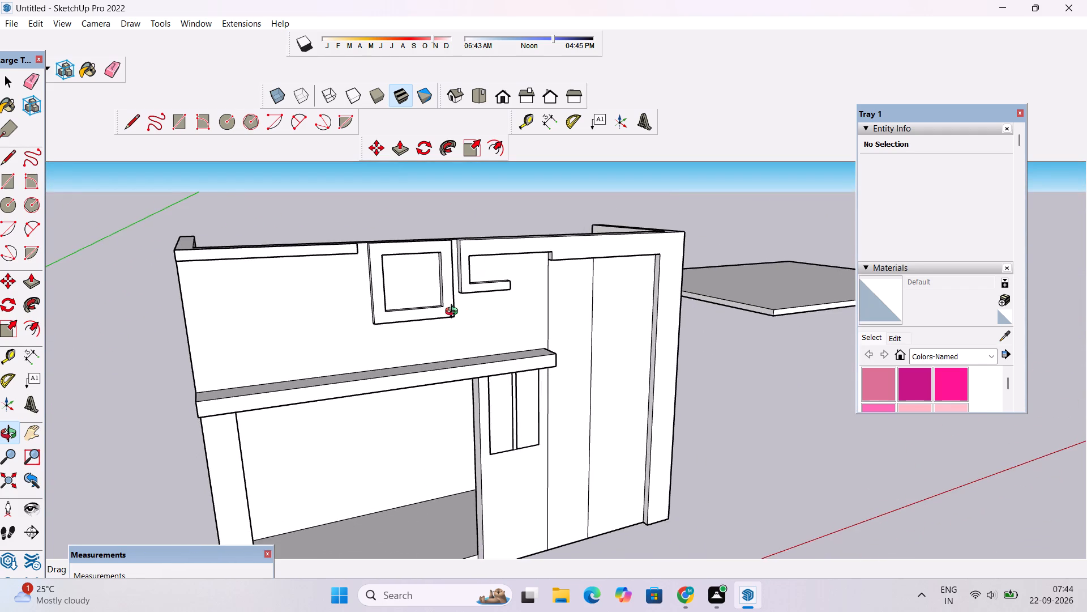
pyautogui.scroll(-5, 454, 313)
pyautogui.keyDown('shift'); pyautogui.moveTo(541, 369); pyautogui.dragTo(476, 345); pyautogui.keyUp('shift')
pyautogui.moveTo(546, 402); pyautogui.dragTo(519, 390)
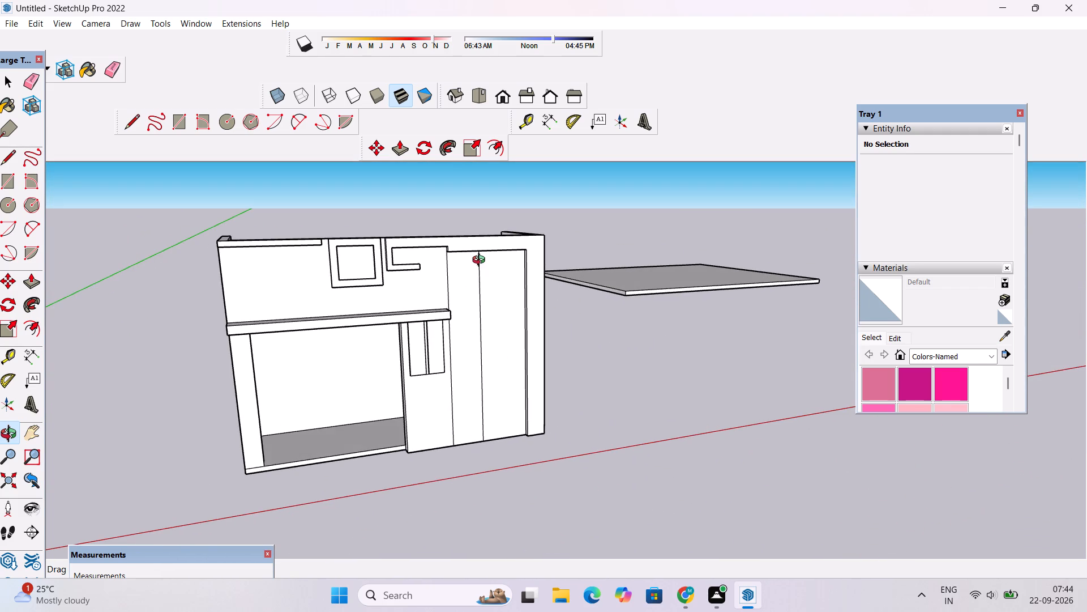
# Erase the short line crossing the top band's underside above the vertical line on the recessed wall panel.
pyautogui.scroll(8, 513, 254)
pyautogui.moveTo(507, 341); pyautogui.dragTo(470, 267)
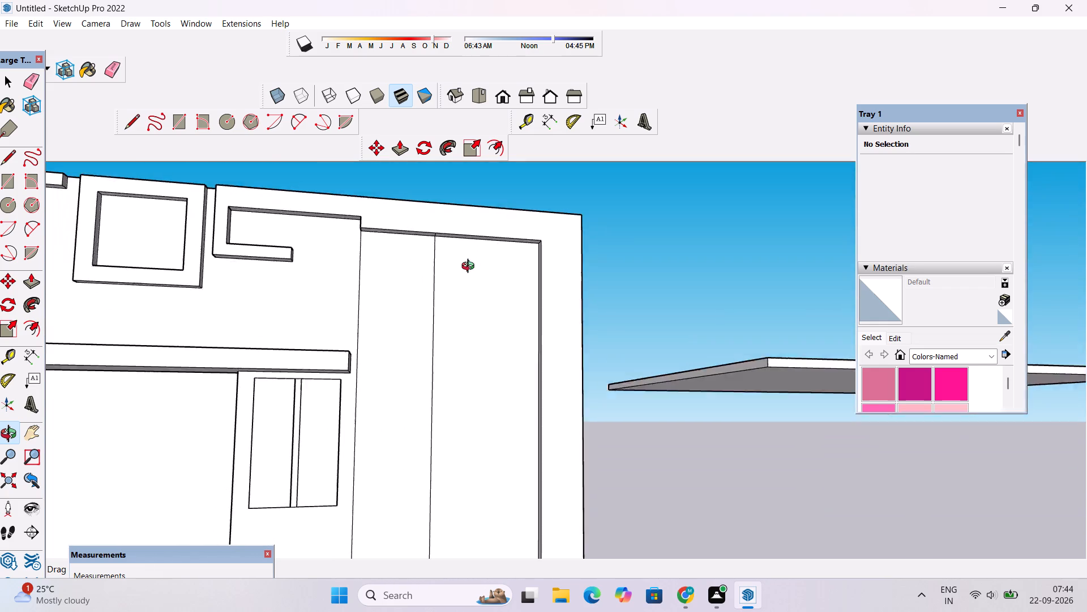
pyautogui.moveTo(470, 267); pyautogui.dragTo(465, 275)
pyautogui.moveTo(468, 234); pyautogui.dragTo(480, 164)
pyautogui.scroll(12, 456, 215)
pyautogui.scroll(5, 435, 260)
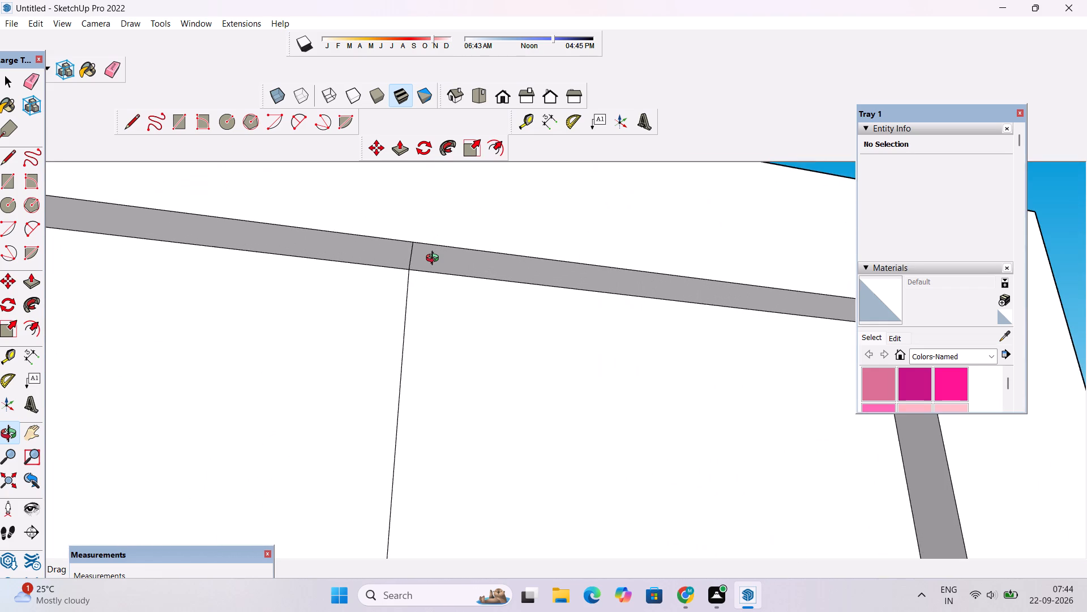
pyautogui.press('e')
pyautogui.scroll(5, 421, 294)
pyautogui.click(404, 238)
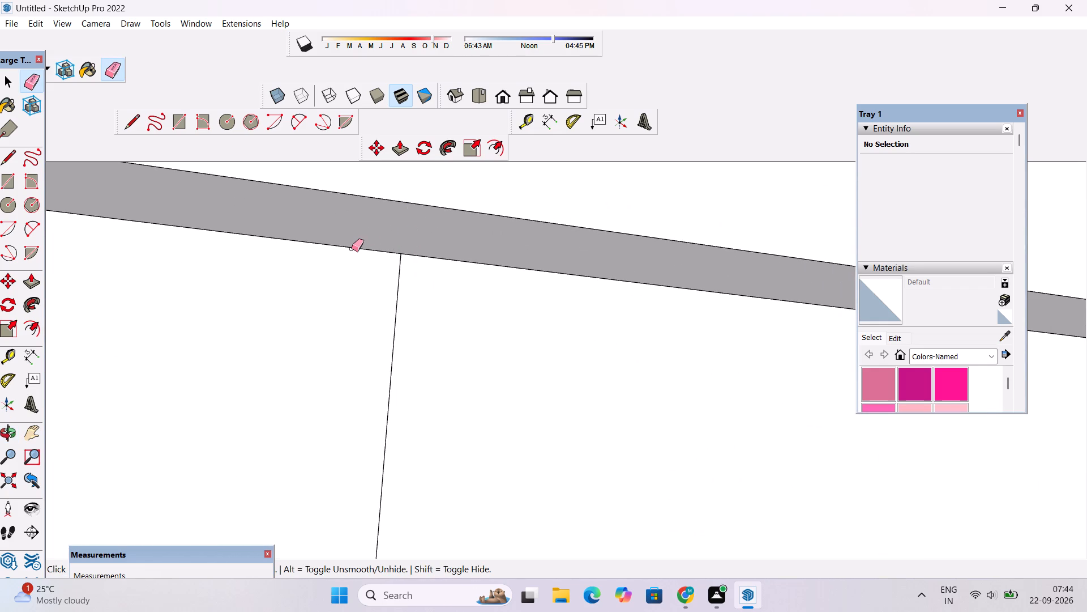
pyautogui.scroll(-11, 352, 249)
pyautogui.scroll(-6, 419, 240)
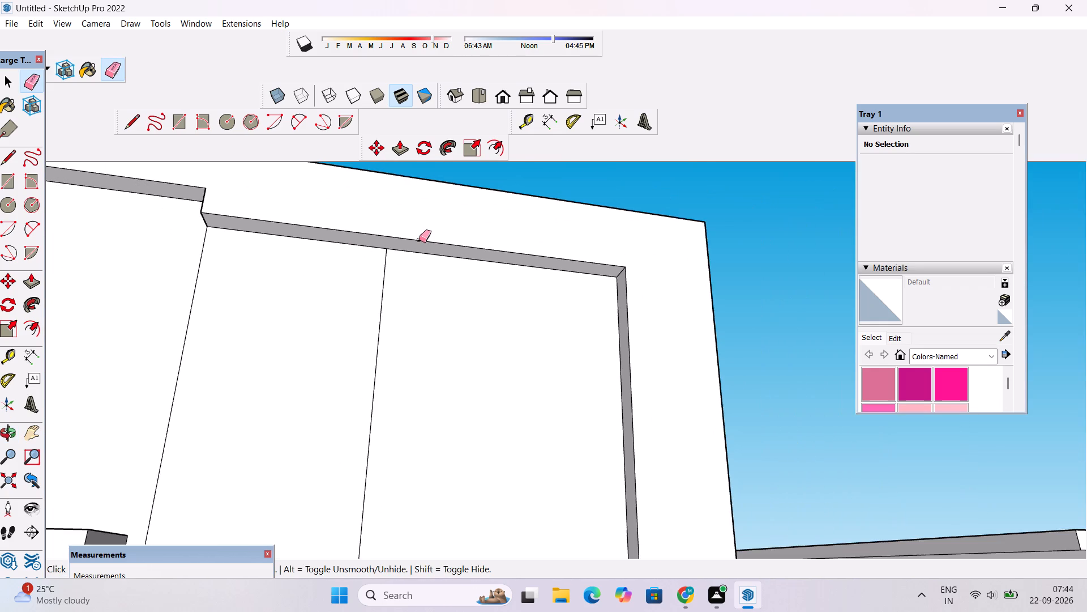
pyautogui.scroll(-1, 419, 240)
# Examine the recessed wall panel, the lower-floor window and the porch opening from several angles.
pyautogui.press('o')
pyautogui.moveTo(446, 336); pyautogui.dragTo(437, 400)
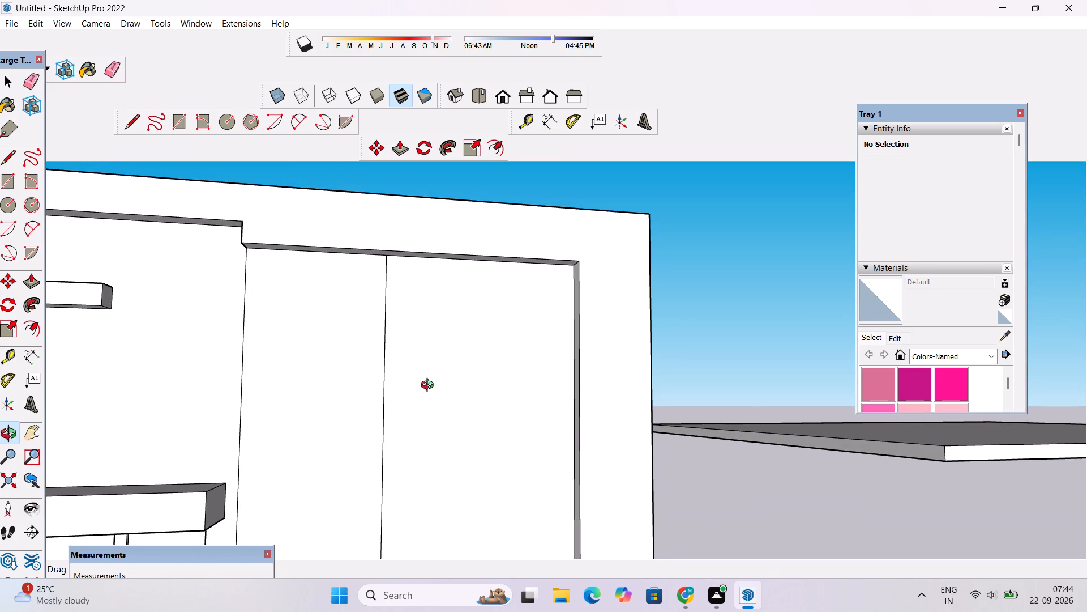
pyautogui.scroll(-5, 436, 354)
pyautogui.moveTo(444, 355); pyautogui.dragTo(441, 401)
pyautogui.moveTo(446, 423); pyautogui.dragTo(446, 302)
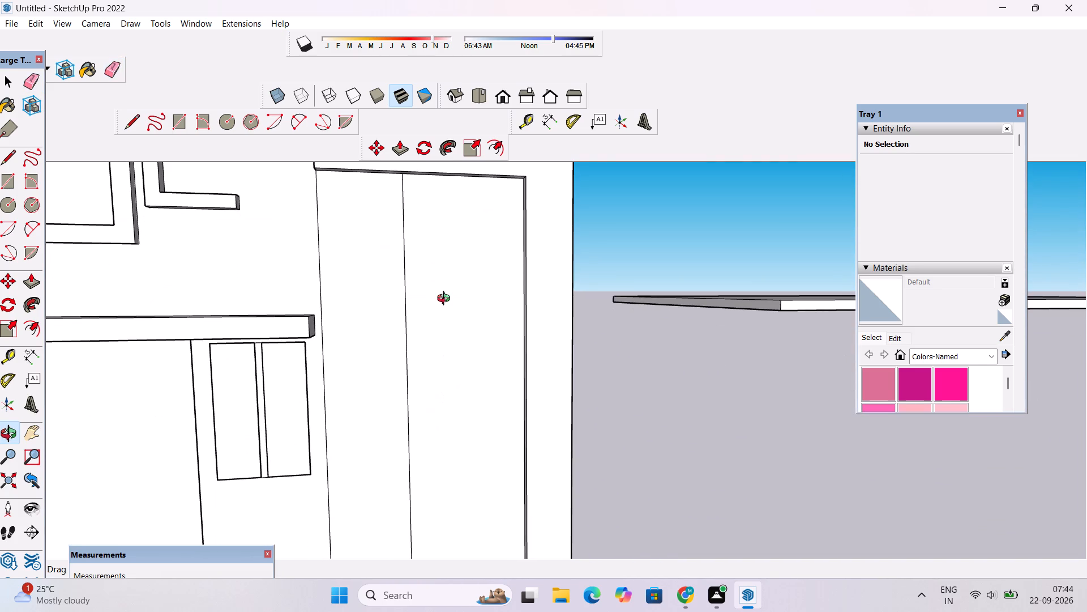
pyautogui.keyDown('shift'); pyautogui.moveTo(467, 353); pyautogui.dragTo(527, 305); pyautogui.keyUp('shift')
pyautogui.scroll(-2, 539, 295)
pyautogui.keyDown('shift'); pyautogui.moveTo(543, 352); pyautogui.dragTo(551, 335); pyautogui.keyUp('shift')
pyautogui.scroll(-4, 552, 328)
pyautogui.moveTo(504, 393); pyautogui.dragTo(581, 381)
pyautogui.keyDown('shift'); pyautogui.moveTo(378, 384); pyautogui.dragTo(597, 335); pyautogui.keyUp('shift')
pyautogui.moveTo(594, 343); pyautogui.dragTo(408, 357)
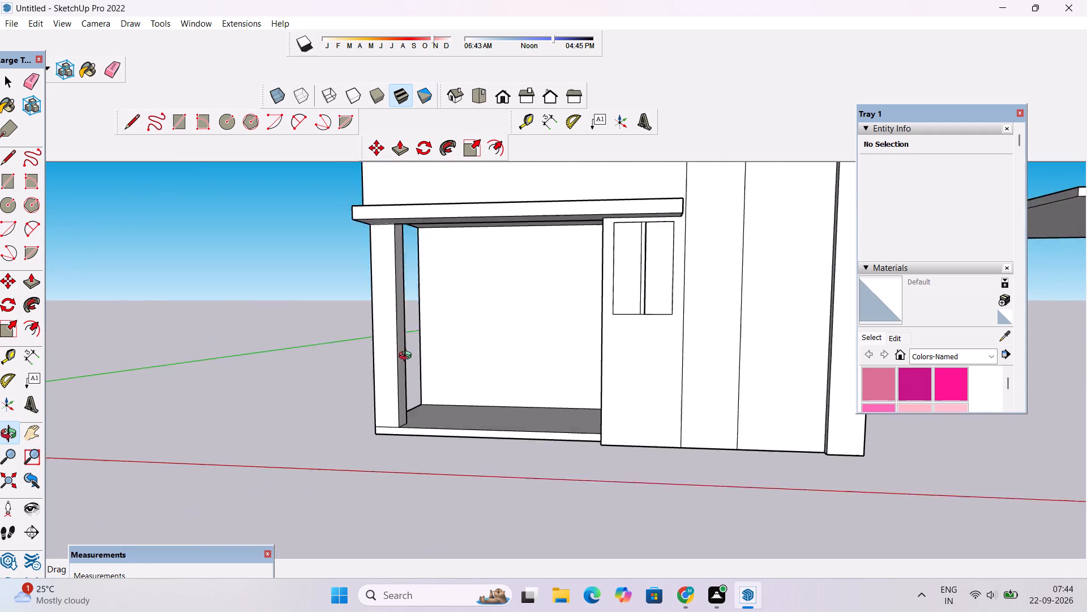
pyautogui.moveTo(408, 357); pyautogui.dragTo(400, 362)
pyautogui.moveTo(522, 361); pyautogui.dragTo(405, 344)
pyautogui.moveTo(398, 383); pyautogui.dragTo(444, 350)
pyautogui.keyDown('shift'); pyautogui.moveTo(443, 347); pyautogui.dragTo(504, 388); pyautogui.keyUp('shift')
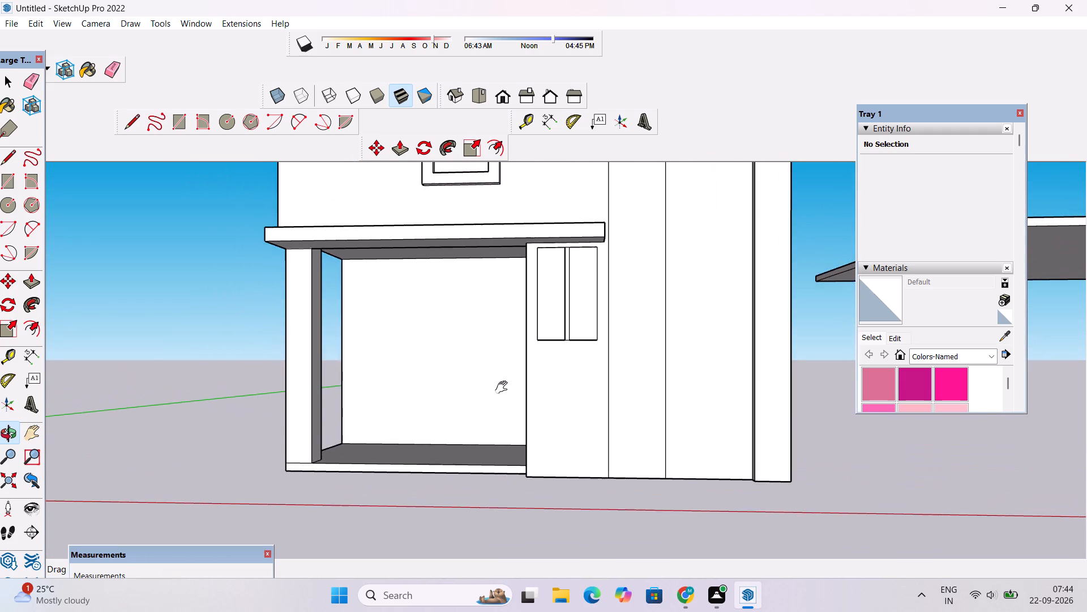
pyautogui.moveTo(495, 410); pyautogui.dragTo(520, 341)
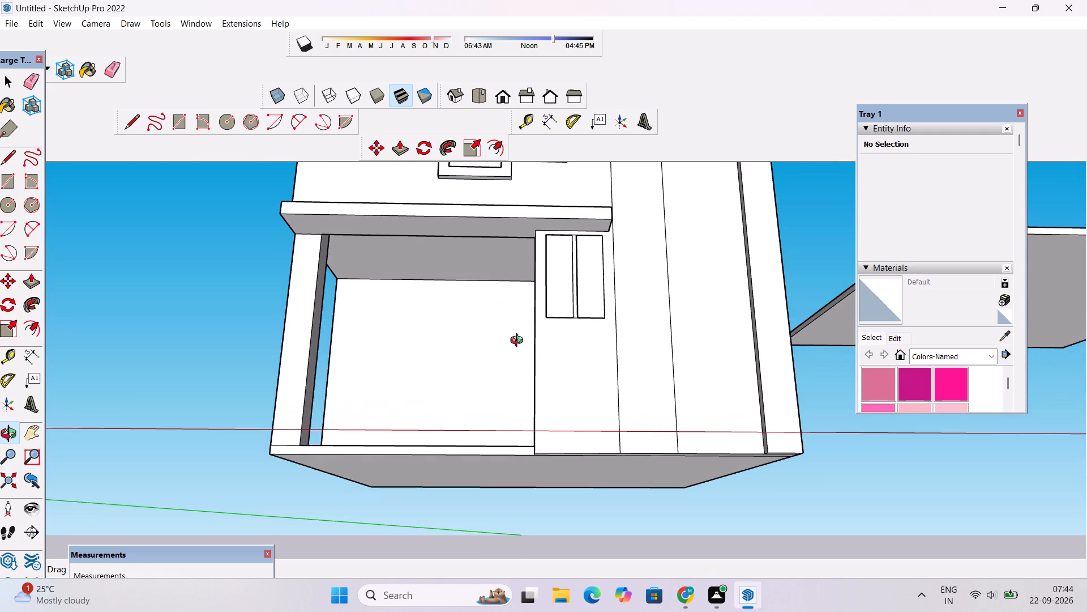
# Examine the porch from the front and around to its open side between the corner column and the side wall.
pyautogui.moveTo(508, 342); pyautogui.dragTo(511, 355)
pyautogui.moveTo(500, 361); pyautogui.dragTo(508, 397)
pyautogui.scroll(-5, 461, 273)
pyautogui.moveTo(475, 374); pyautogui.dragTo(486, 514)
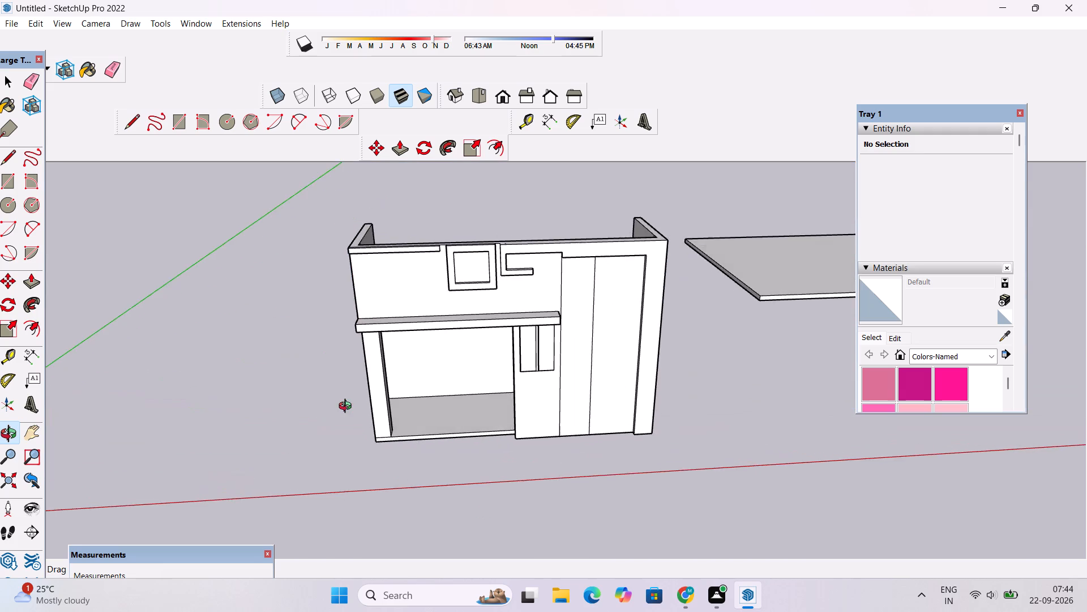
pyautogui.scroll(5, 346, 405)
pyautogui.moveTo(410, 426); pyautogui.dragTo(623, 425)
pyautogui.moveTo(402, 528); pyautogui.dragTo(440, 440)
pyautogui.moveTo(439, 446); pyautogui.dragTo(555, 485)
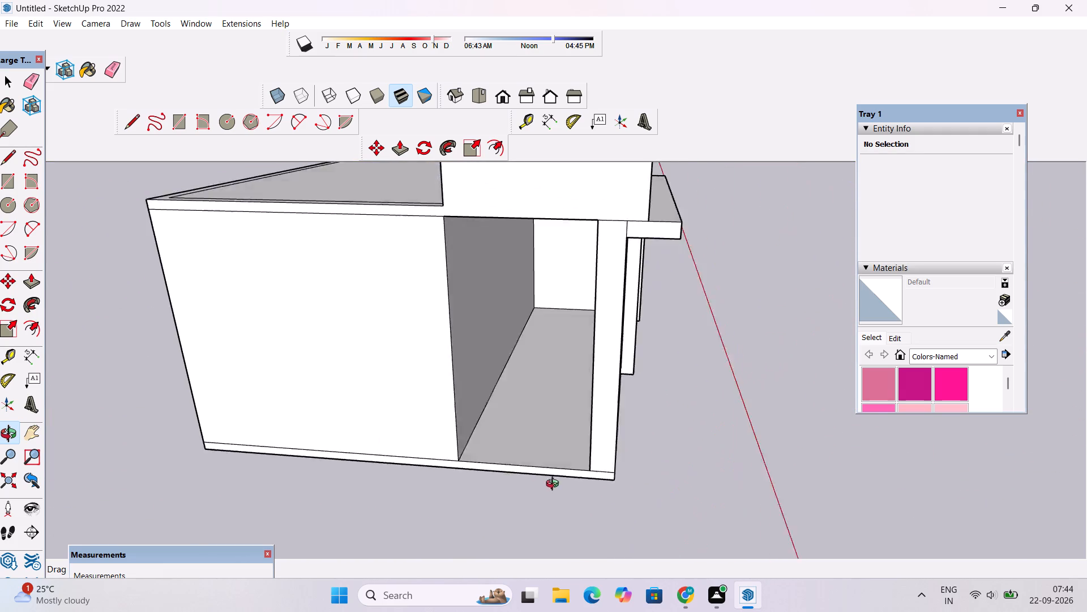
pyautogui.moveTo(555, 485); pyautogui.dragTo(574, 492)
pyautogui.moveTo(570, 522); pyautogui.dragTo(538, 415)
pyautogui.moveTo(523, 425); pyautogui.dragTo(619, 483)
pyautogui.moveTo(652, 392); pyautogui.dragTo(547, 403)
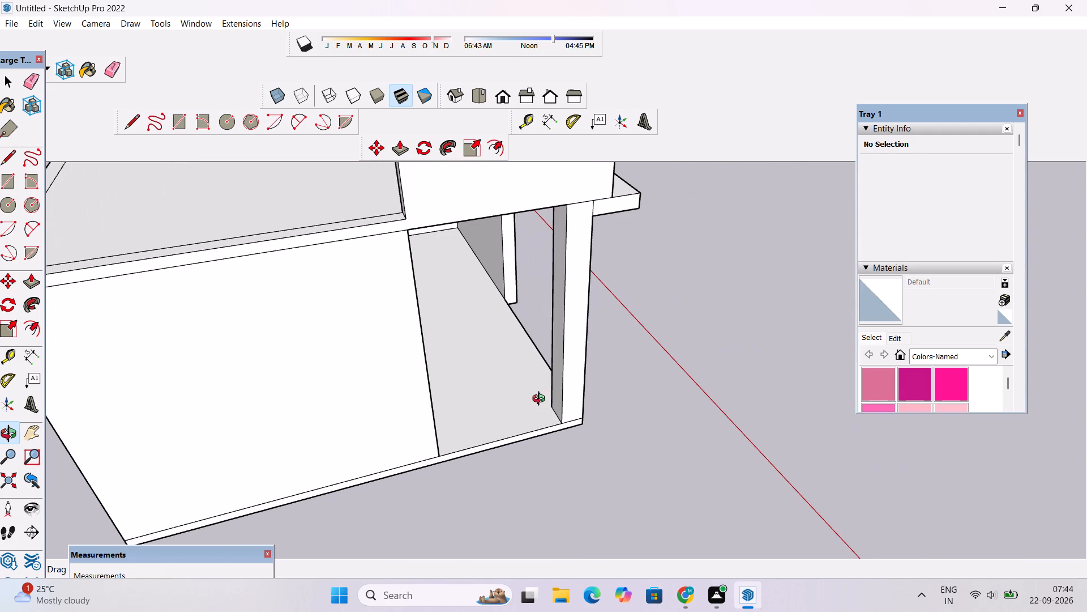
# Place a guide on the porch floor about 1' 7 11/16" in from the floor edge of the side opening.
pyautogui.scroll(2, 539, 397)
pyautogui.scroll(-4, 539, 397)
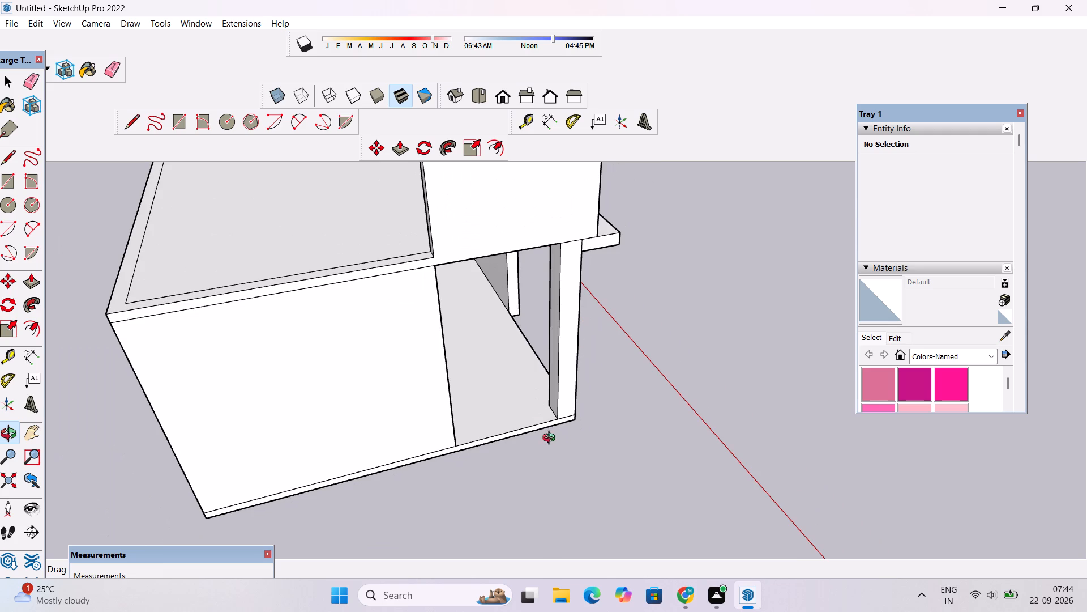
pyautogui.moveTo(552, 440); pyautogui.dragTo(507, 473)
pyautogui.moveTo(512, 461); pyautogui.dragTo(516, 420)
pyautogui.moveTo(516, 420); pyautogui.dragTo(510, 397)
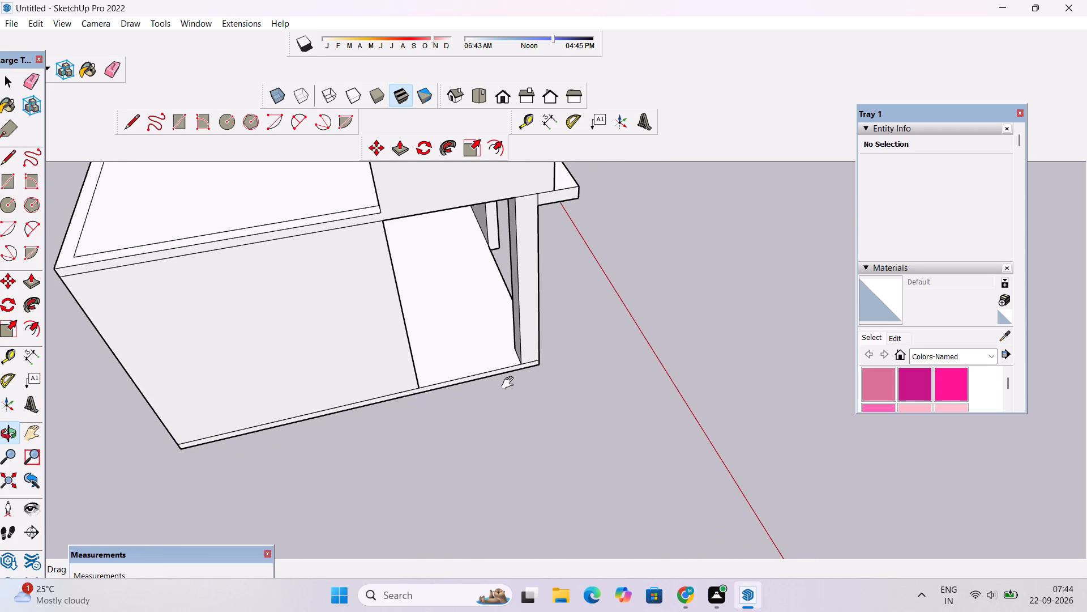
pyautogui.scroll(7, 504, 367)
pyautogui.click(504, 374)
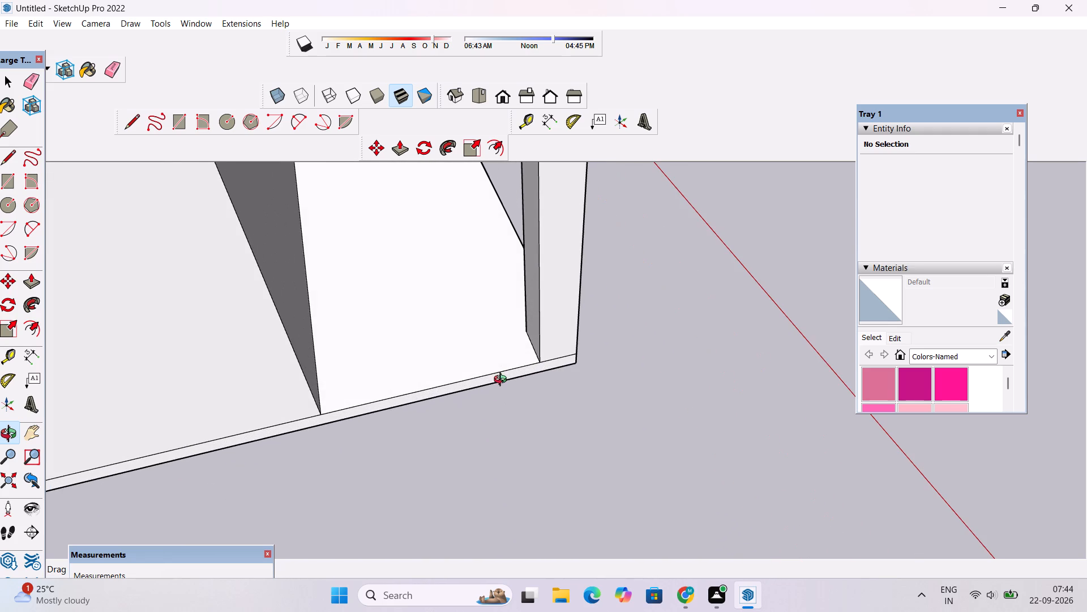
pyautogui.press('t')
pyautogui.scroll(4, 500, 379)
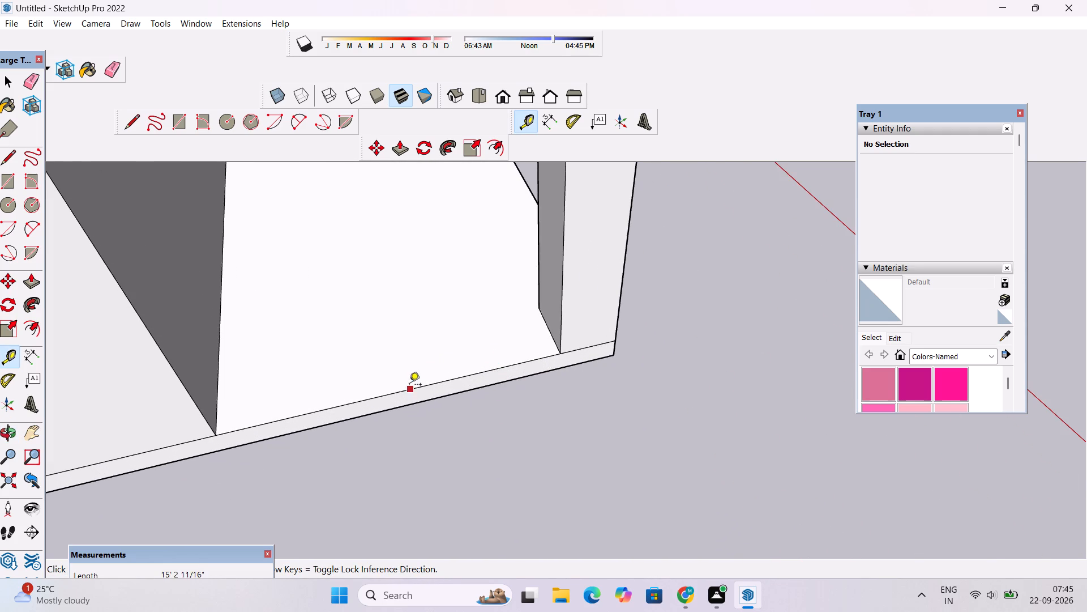
pyautogui.click(396, 393)
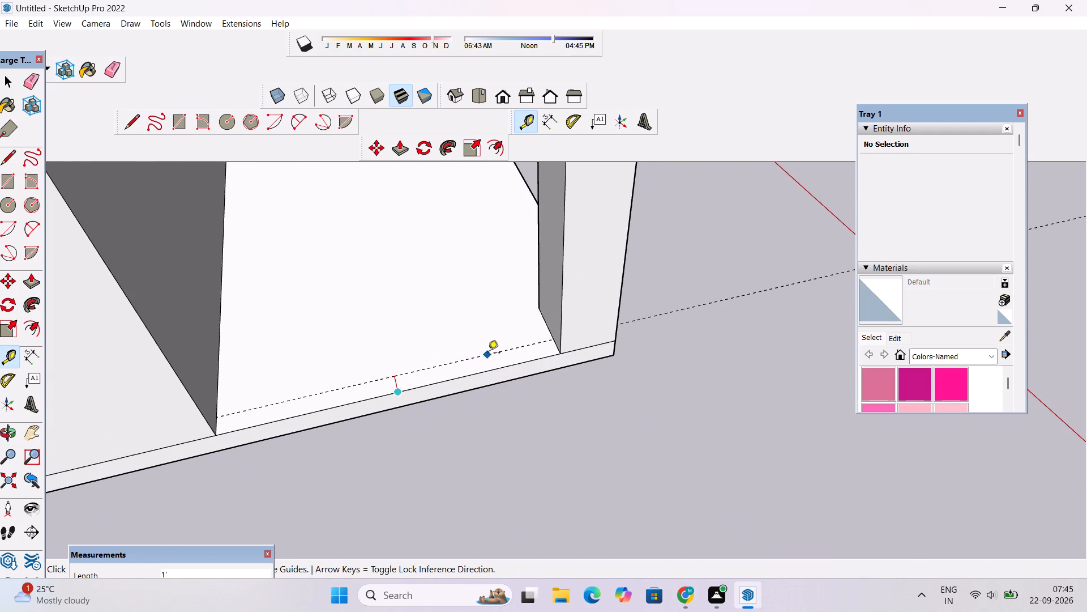
pyautogui.click(546, 333)
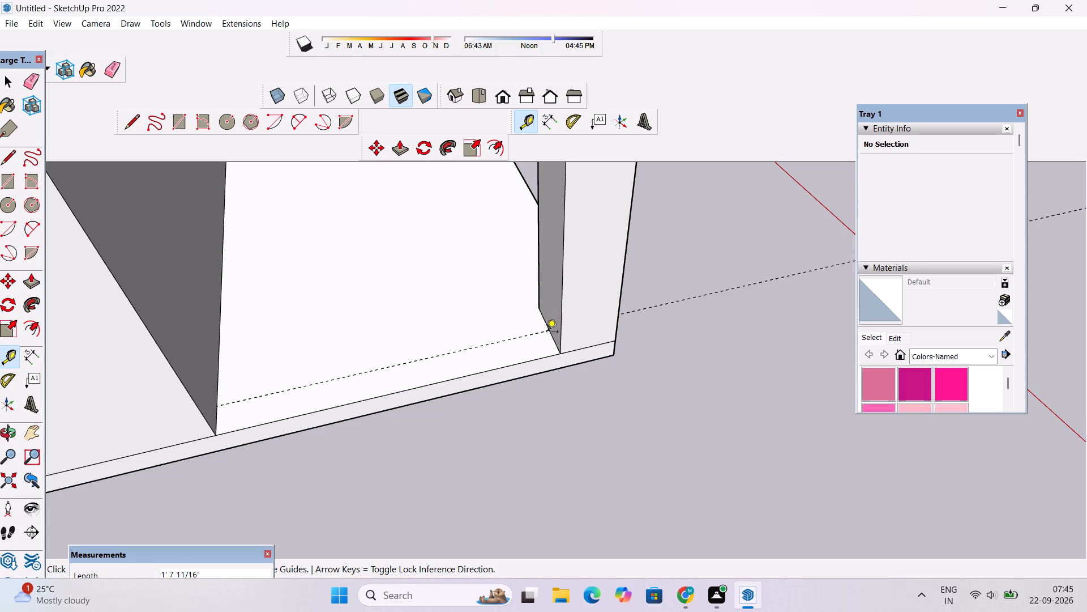
# Draw a line along the guide across the porch floor, from the corner column to the side wall.
pyautogui.press('l')
pyautogui.click(550, 330)
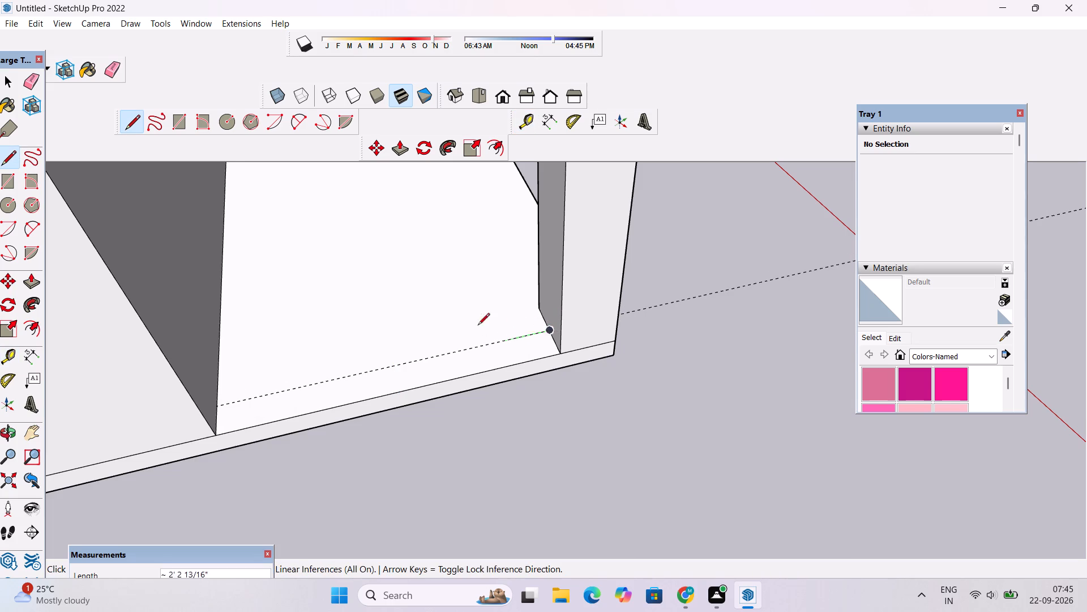
pyautogui.click(217, 407)
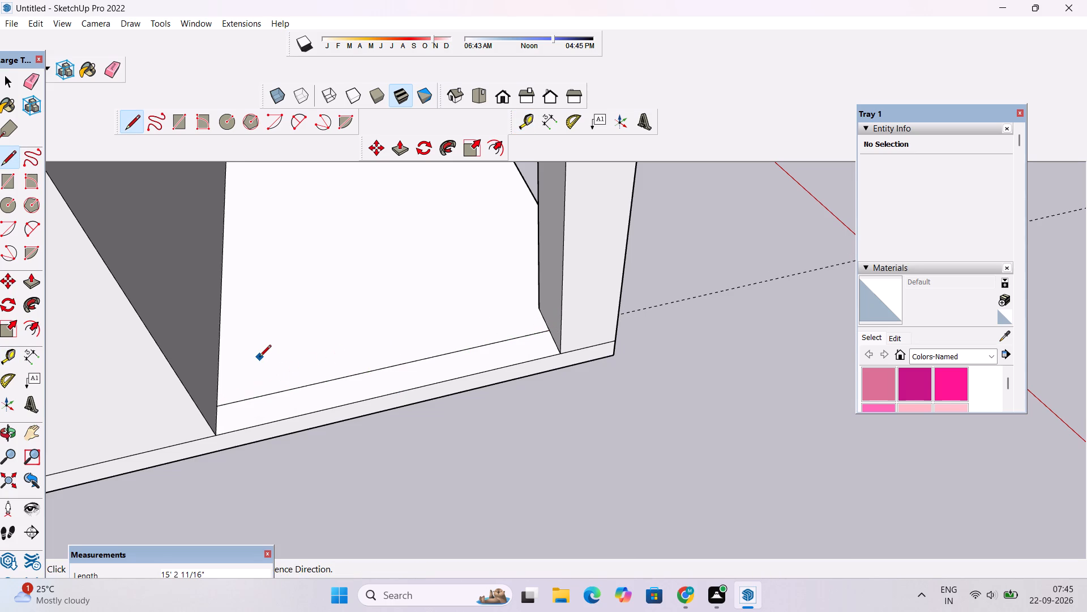
# Push/Pull the narrow floor strip in the porch's side opening up 9' to form a low side wall.
pyautogui.press('p')
pyautogui.click(307, 402)
pyautogui.scroll(-1, 307, 390)
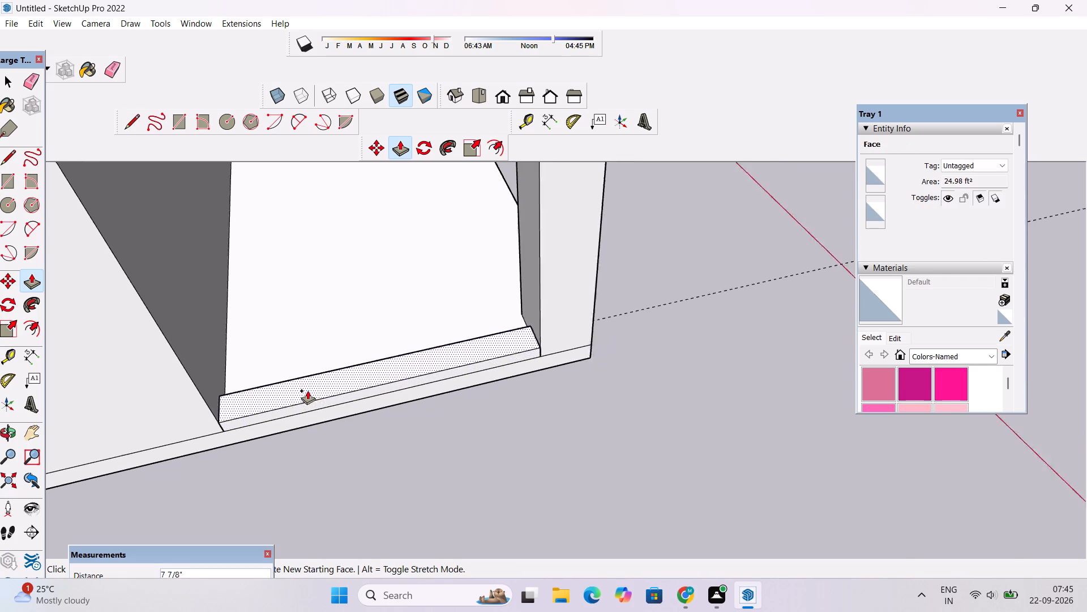
pyautogui.scroll(-13, 307, 390)
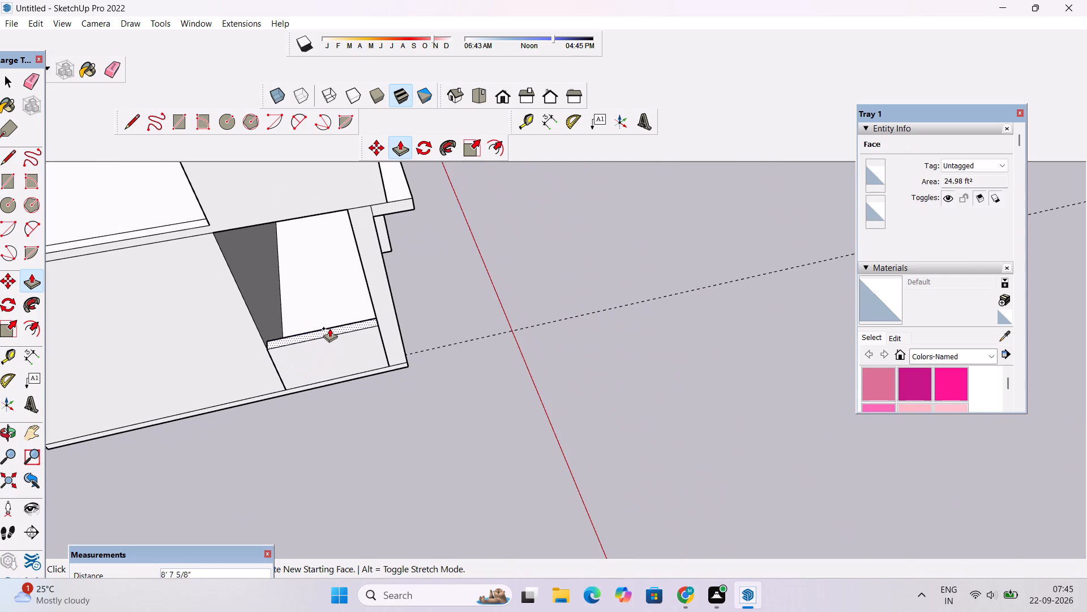
pyautogui.press('o')
pyautogui.moveTo(430, 339); pyautogui.dragTo(315, 333)
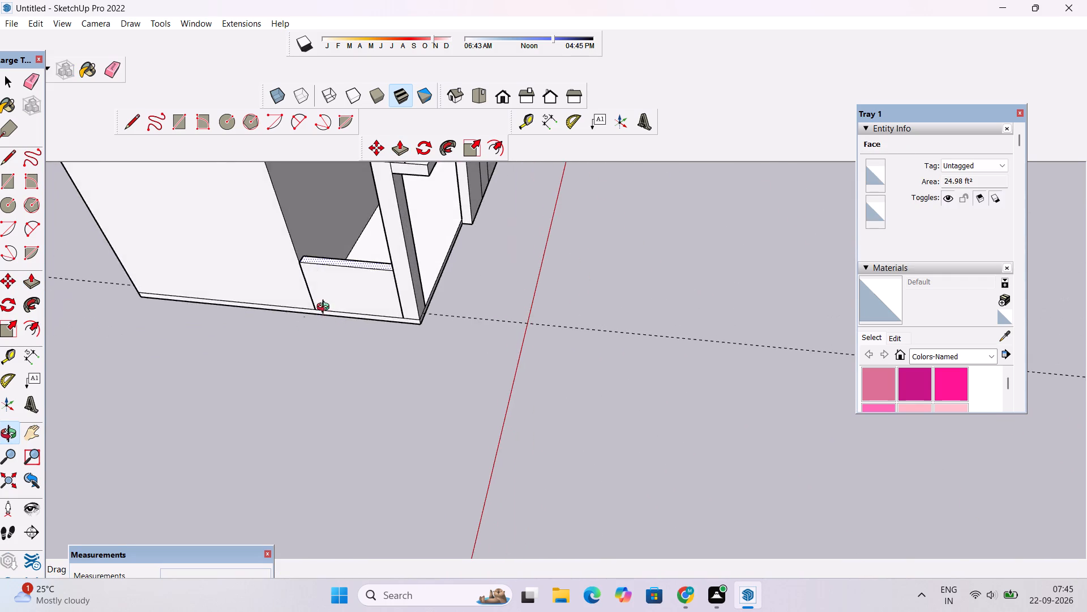
pyautogui.scroll(-4, 397, 282)
pyautogui.keyDown('shift'); pyautogui.moveTo(410, 284); pyautogui.dragTo(421, 350); pyautogui.keyUp('shift')
pyautogui.moveTo(449, 382); pyautogui.dragTo(396, 291)
pyautogui.keyDown('shift'); pyautogui.moveTo(396, 291); pyautogui.dragTo(409, 333); pyautogui.keyUp('shift')
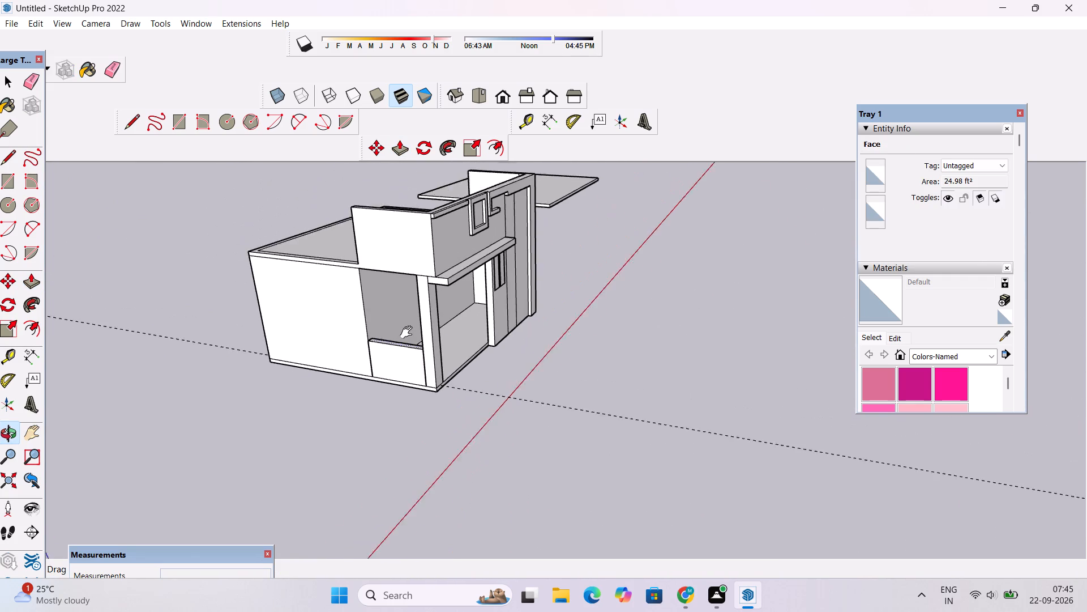
pyautogui.keyDown('shift'); pyautogui.moveTo(409, 333); pyautogui.dragTo(409, 336); pyautogui.keyUp('shift')
pyautogui.scroll(4, 409, 334)
pyautogui.keyDown('shift'); pyautogui.moveTo(421, 382); pyautogui.dragTo(395, 317); pyautogui.keyUp('shift')
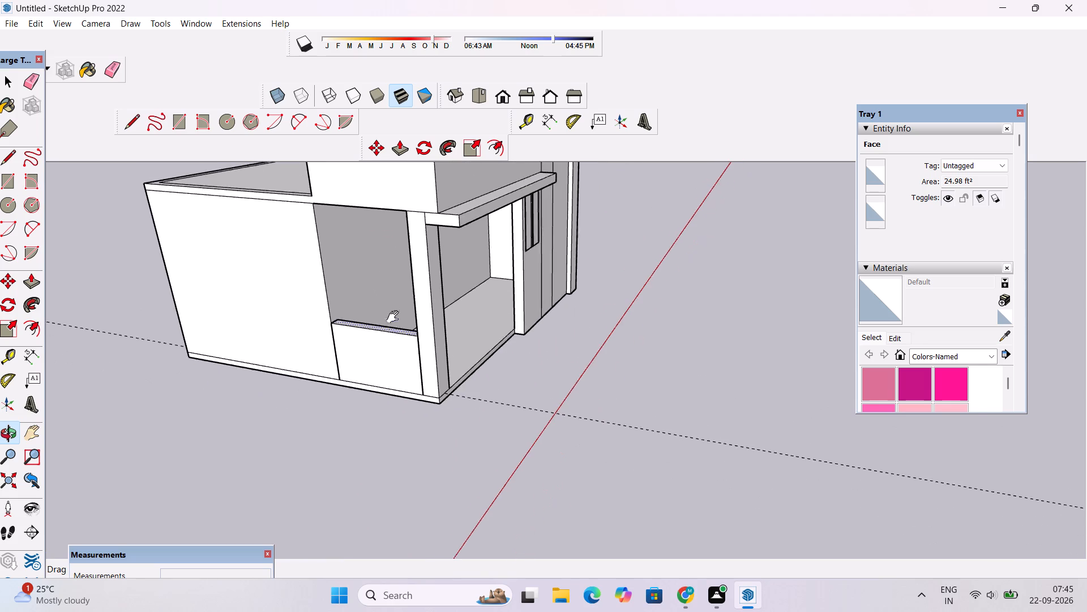
pyautogui.keyDown('shift'); pyautogui.moveTo(395, 317); pyautogui.dragTo(393, 313); pyautogui.keyUp('shift')
pyautogui.keyDown('shift'); pyautogui.moveTo(418, 379); pyautogui.dragTo(418, 355); pyautogui.keyUp('shift')
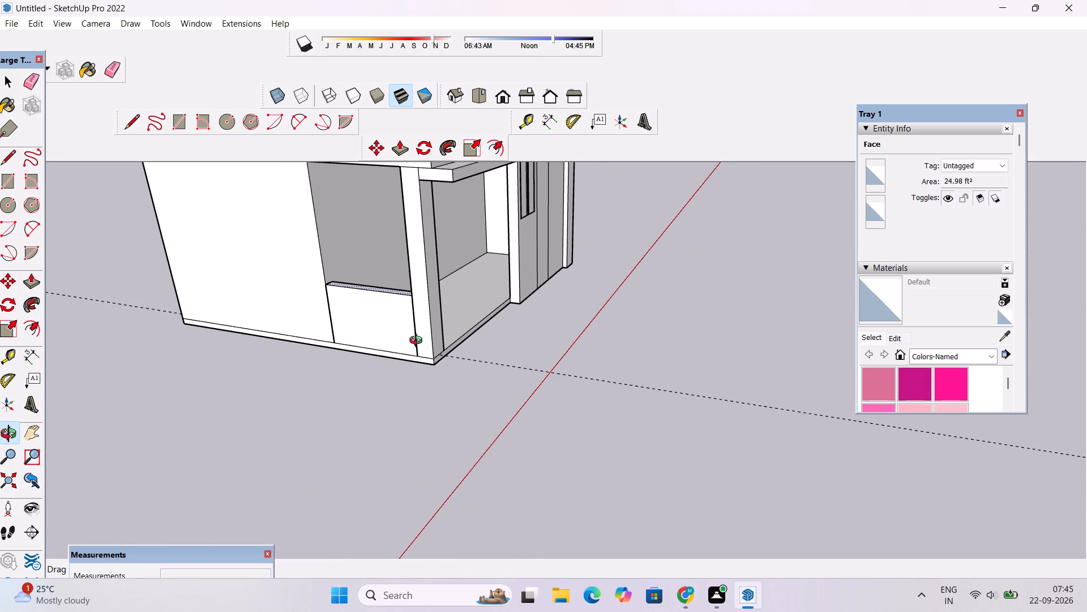
pyautogui.moveTo(424, 338); pyautogui.dragTo(422, 365)
pyautogui.scroll(1, 415, 349)
pyautogui.keyDown('shift'); pyautogui.moveTo(415, 348); pyautogui.dragTo(442, 372); pyautogui.keyUp('shift')
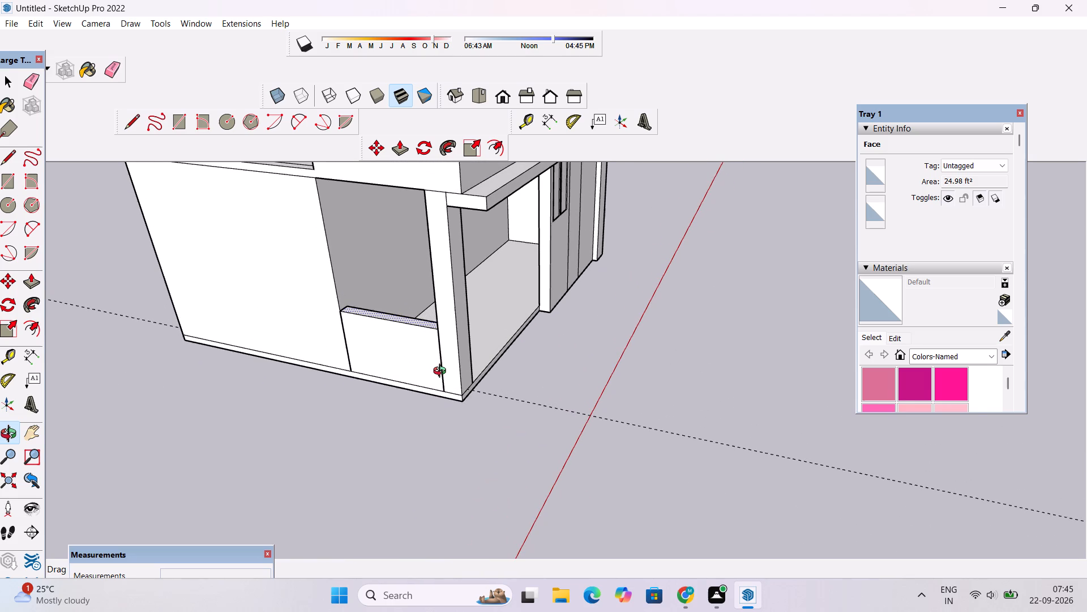
pyautogui.scroll(-1, 436, 352)
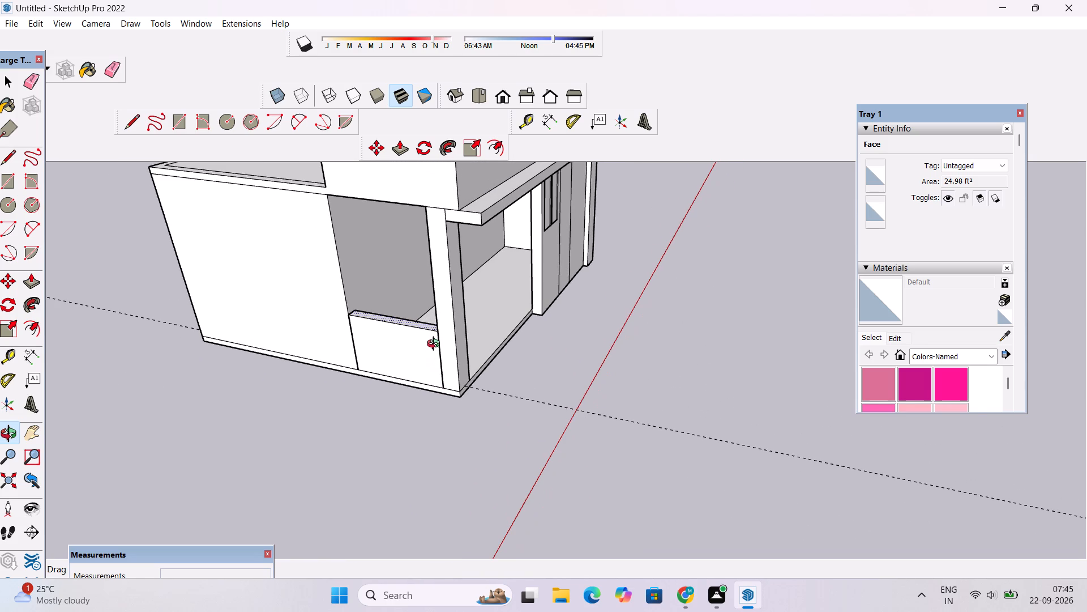
pyautogui.scroll(1, 457, 332)
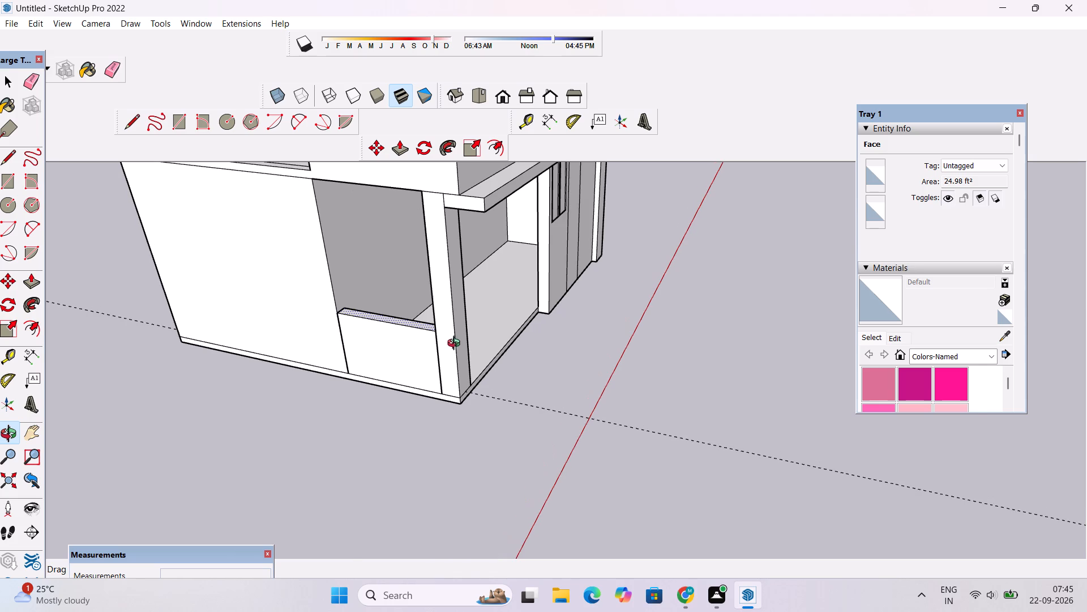
pyautogui.moveTo(461, 363); pyautogui.dragTo(383, 349)
pyautogui.moveTo(383, 349); pyautogui.dragTo(516, 368)
pyautogui.keyDown('shift'); pyautogui.moveTo(508, 363); pyautogui.dragTo(480, 360); pyautogui.keyUp('shift')
pyautogui.click(478, 359)
pyautogui.press('p')
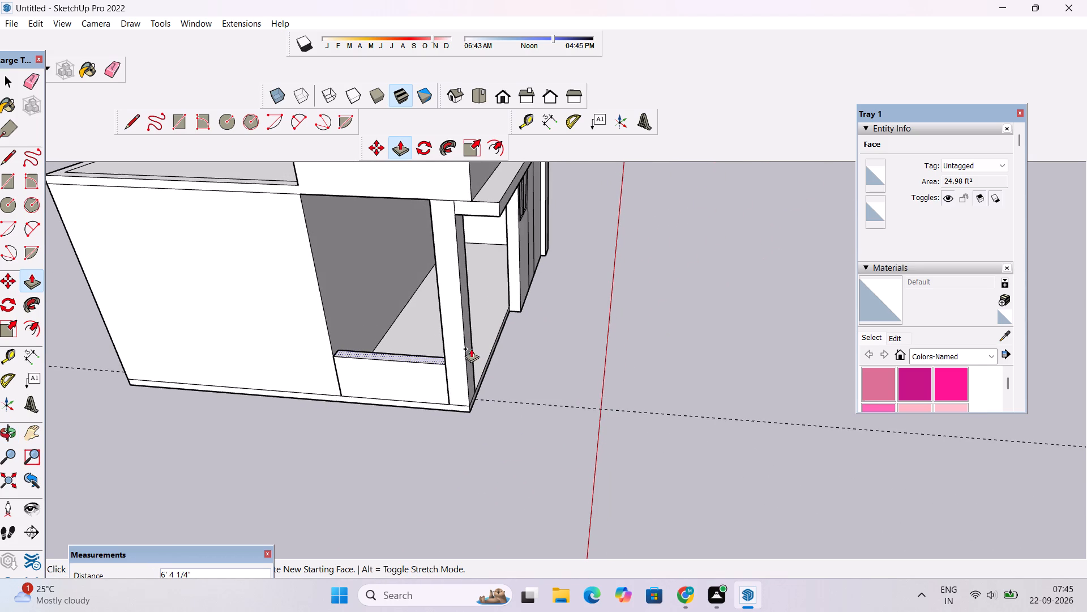
pyautogui.write("9'")
pyautogui.press('Return')
# Erase the dashed guide line extending in front of the porch's corner column.
pyautogui.scroll(-3, 440, 333)
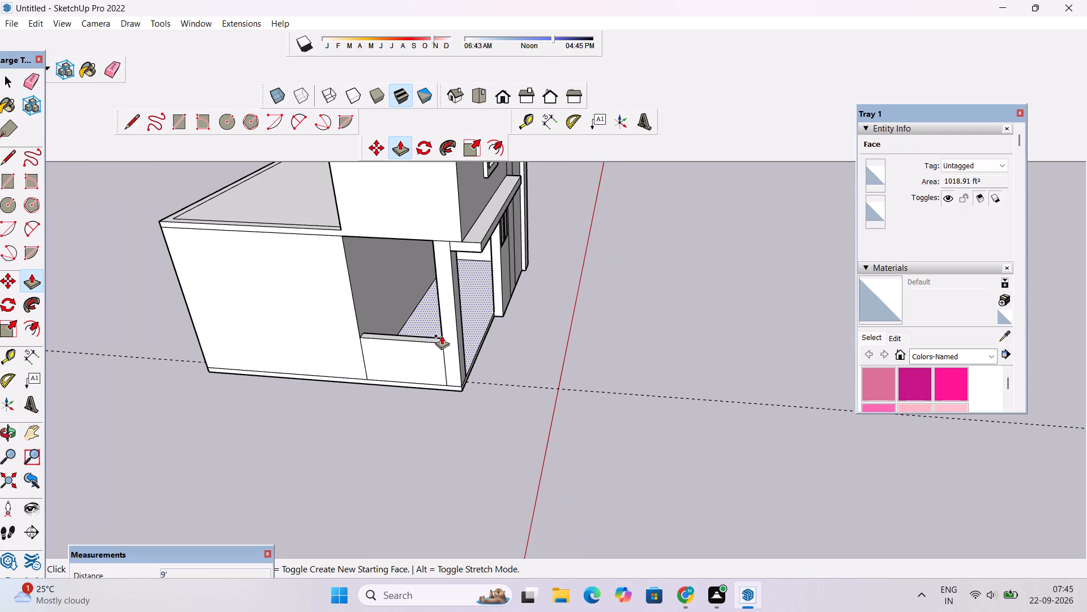
pyautogui.scroll(-4, 435, 337)
pyautogui.scroll(4, 435, 337)
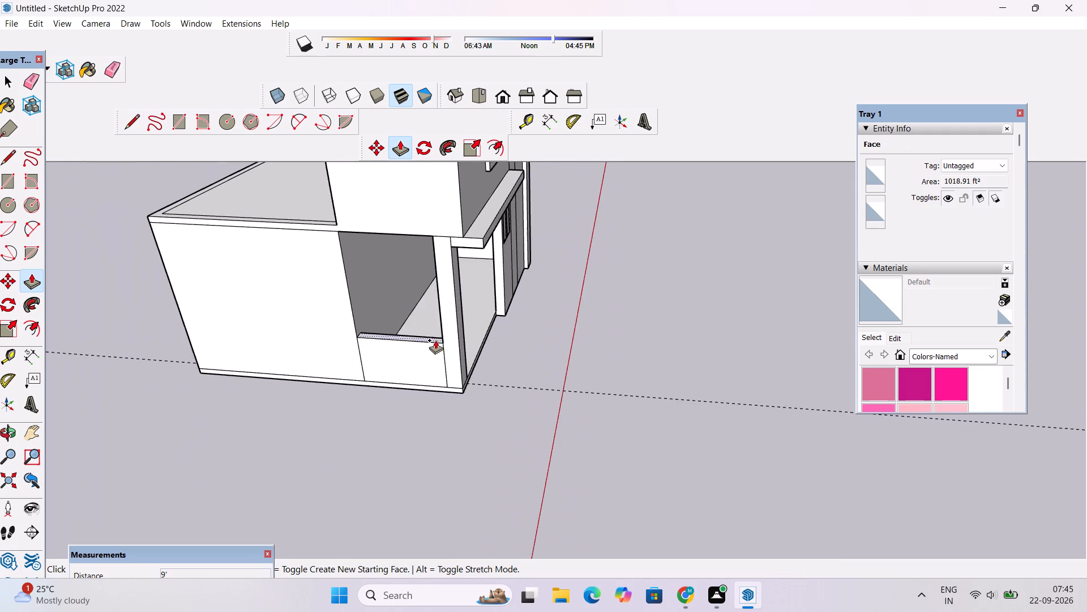
pyautogui.scroll(3, 436, 341)
pyautogui.press('o')
pyautogui.moveTo(575, 363); pyautogui.dragTo(510, 354)
pyautogui.keyDown('shift'); pyautogui.moveTo(539, 340); pyautogui.dragTo(453, 345); pyautogui.keyUp('shift')
pyautogui.moveTo(475, 352); pyautogui.dragTo(451, 364)
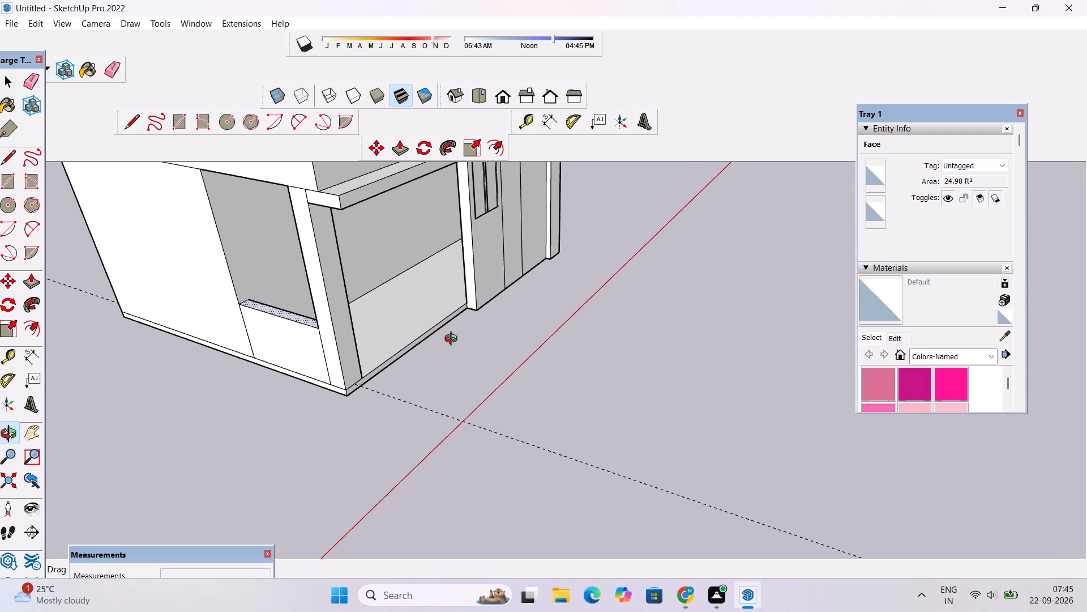
pyautogui.scroll(-1, 453, 351)
pyautogui.moveTo(467, 372); pyautogui.dragTo(382, 358)
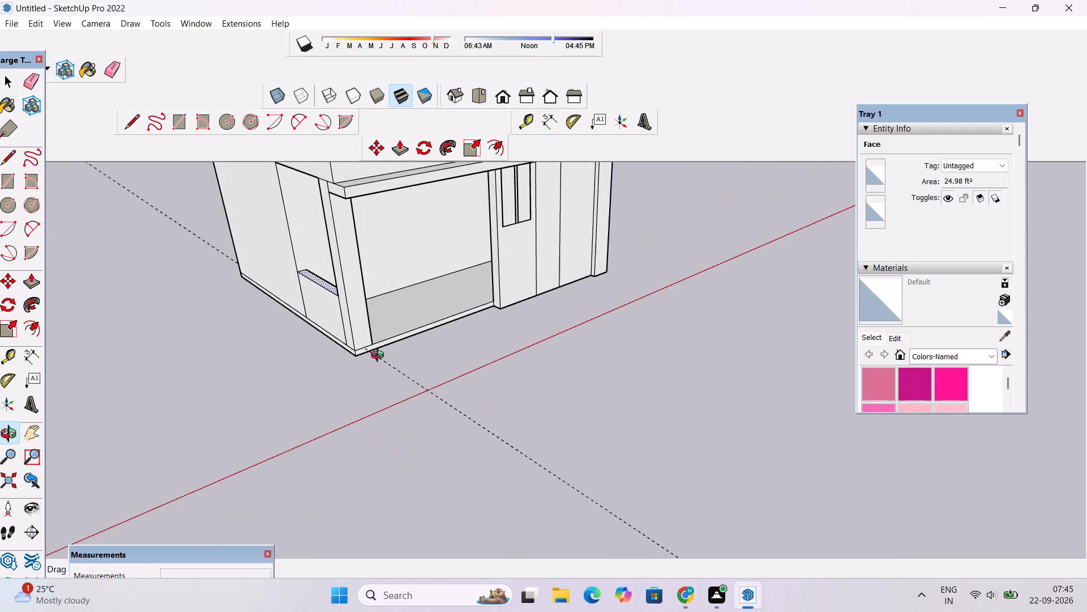
pyautogui.scroll(-3, 372, 356)
pyautogui.moveTo(531, 379); pyautogui.dragTo(396, 380)
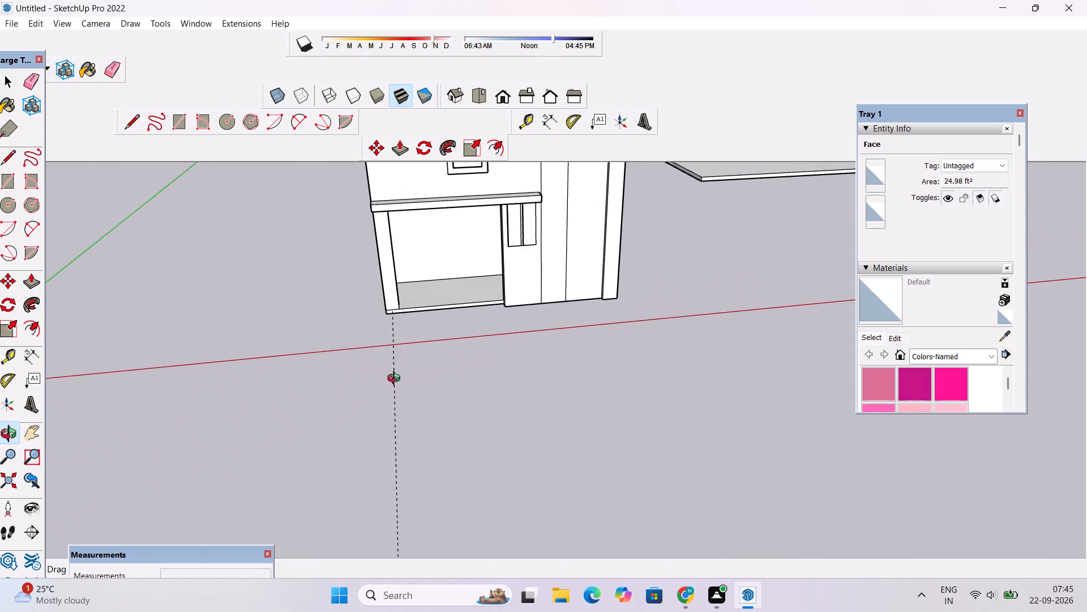
pyautogui.scroll(5, 409, 365)
pyautogui.moveTo(404, 385); pyautogui.dragTo(425, 290)
pyautogui.moveTo(425, 286); pyautogui.dragTo(422, 407)
pyautogui.keyDown('shift'); pyautogui.click(419, 351); pyautogui.keyUp('shift')
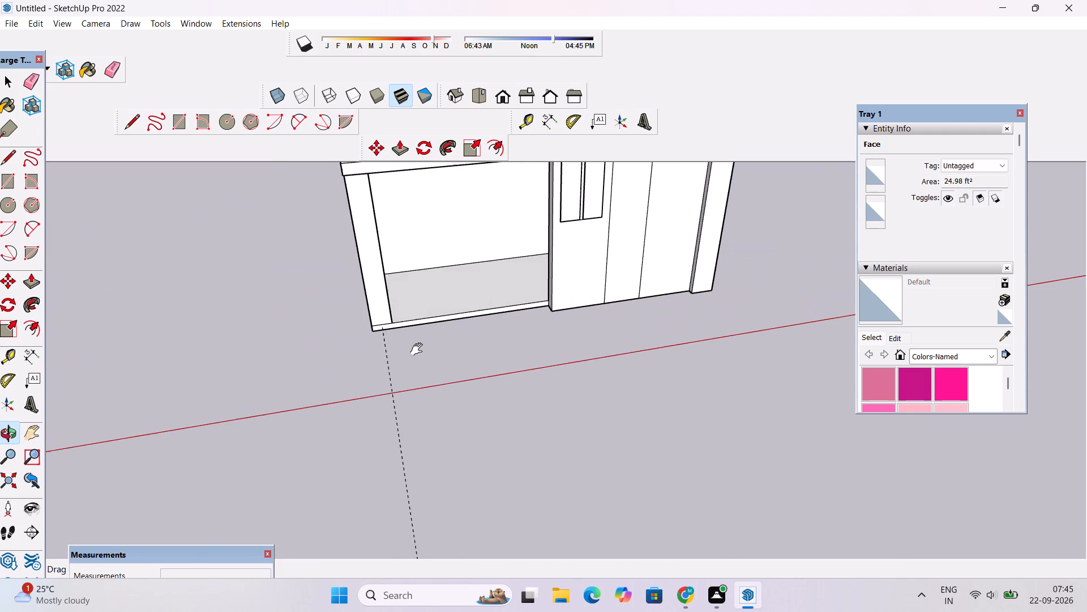
pyautogui.moveTo(427, 350); pyautogui.dragTo(439, 381)
pyautogui.keyDown('shift'); pyautogui.moveTo(444, 397); pyautogui.dragTo(470, 329); pyautogui.keyUp('shift')
pyautogui.press('e')
pyautogui.moveTo(450, 369); pyautogui.dragTo(433, 410)
pyautogui.scroll(-4, 406, 392)
# Examine the new low side wall, the porch and the whole house massing from several angles.
pyautogui.press('o')
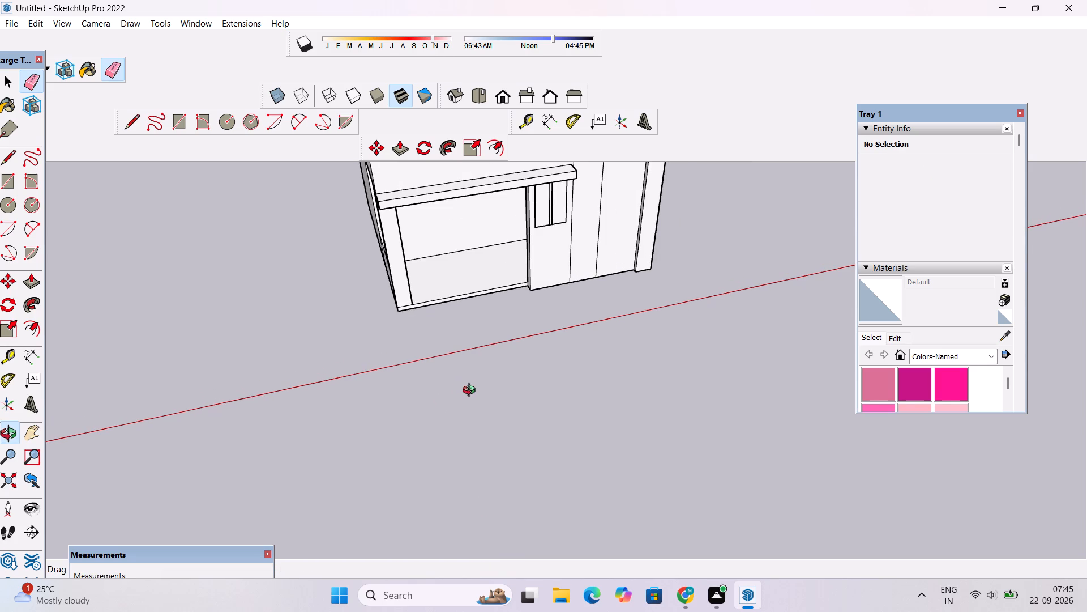
pyautogui.keyDown('shift'); pyautogui.moveTo(474, 392); pyautogui.dragTo(443, 408); pyautogui.keyUp('shift')
pyautogui.moveTo(459, 410); pyautogui.dragTo(445, 396)
pyautogui.keyDown('shift'); pyautogui.moveTo(438, 394); pyautogui.dragTo(409, 396); pyautogui.keyUp('shift')
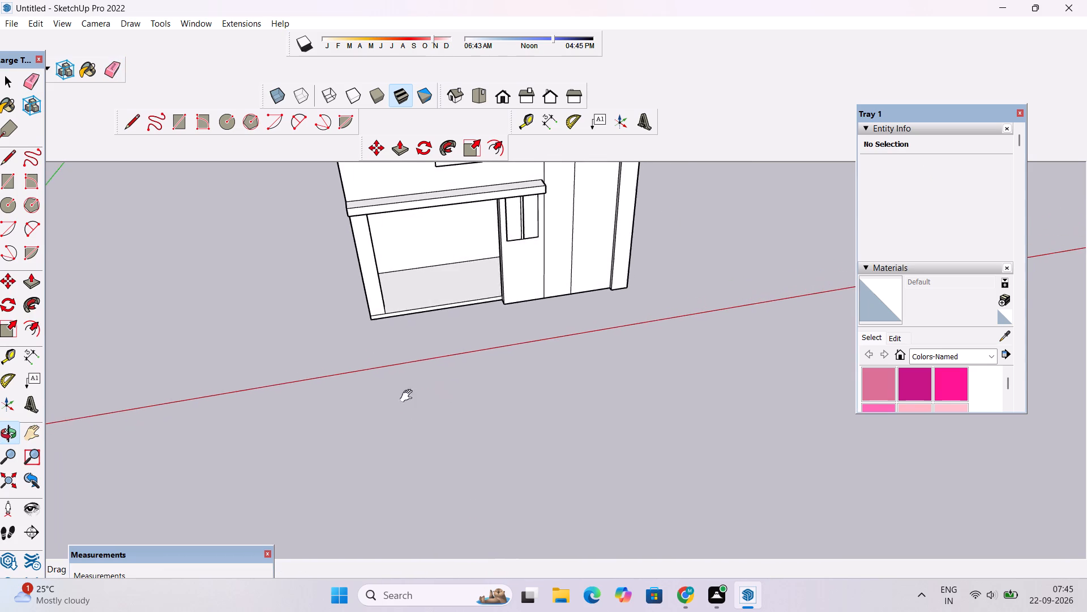
pyautogui.keyDown('shift'); pyautogui.moveTo(409, 396); pyautogui.dragTo(395, 398); pyautogui.keyUp('shift')
pyautogui.scroll(-3, 395, 398)
pyautogui.scroll(4, 390, 390)
pyautogui.moveTo(360, 411); pyautogui.dragTo(415, 325)
pyautogui.moveTo(418, 322); pyautogui.dragTo(510, 430)
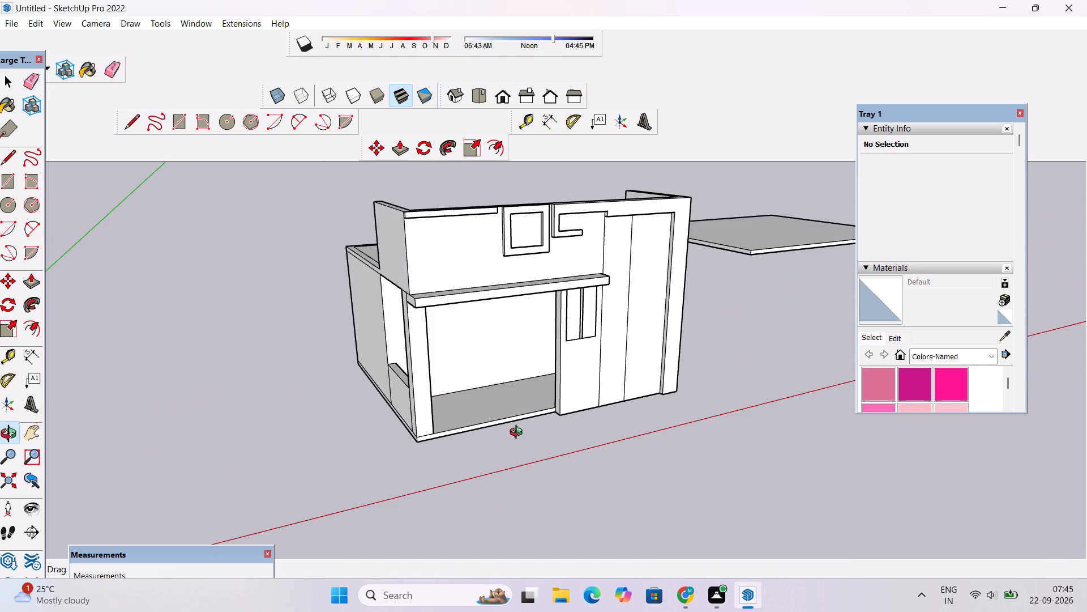
pyautogui.moveTo(519, 433); pyautogui.dragTo(600, 369)
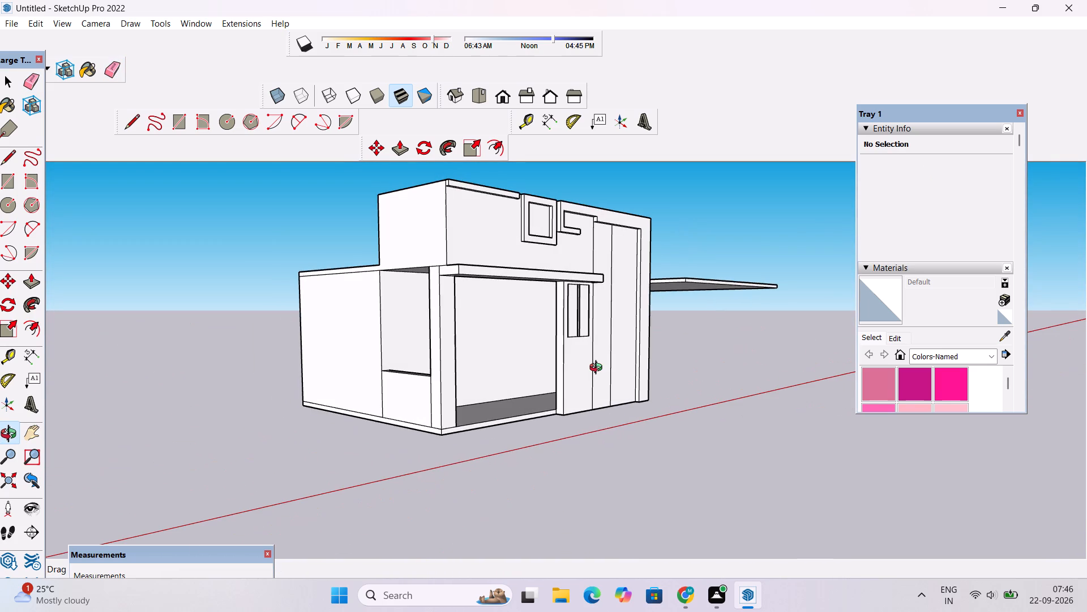
pyautogui.scroll(-4, 583, 365)
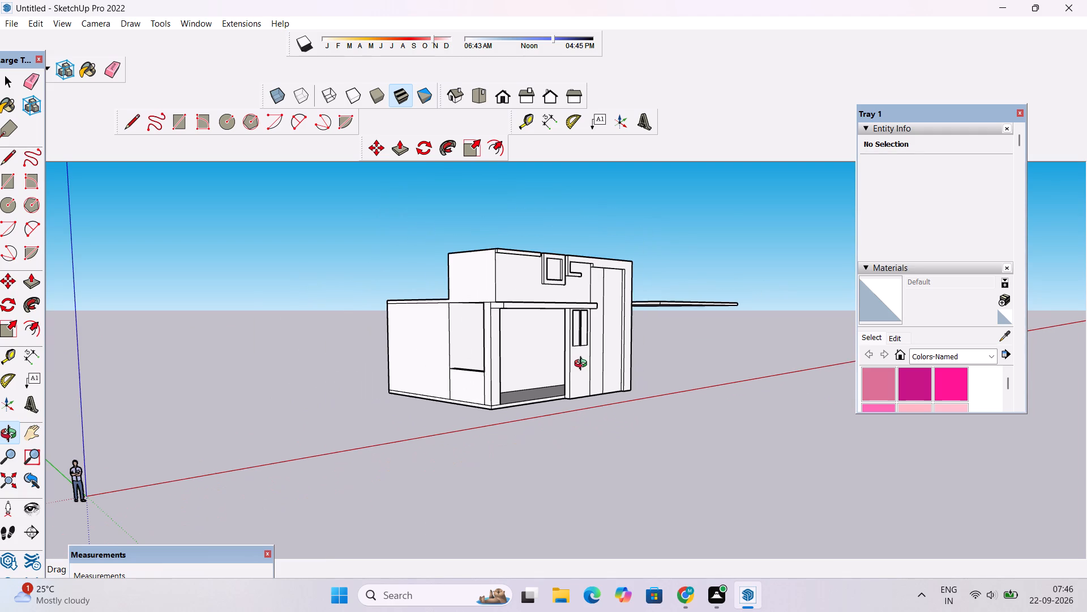
pyautogui.scroll(-3, 582, 364)
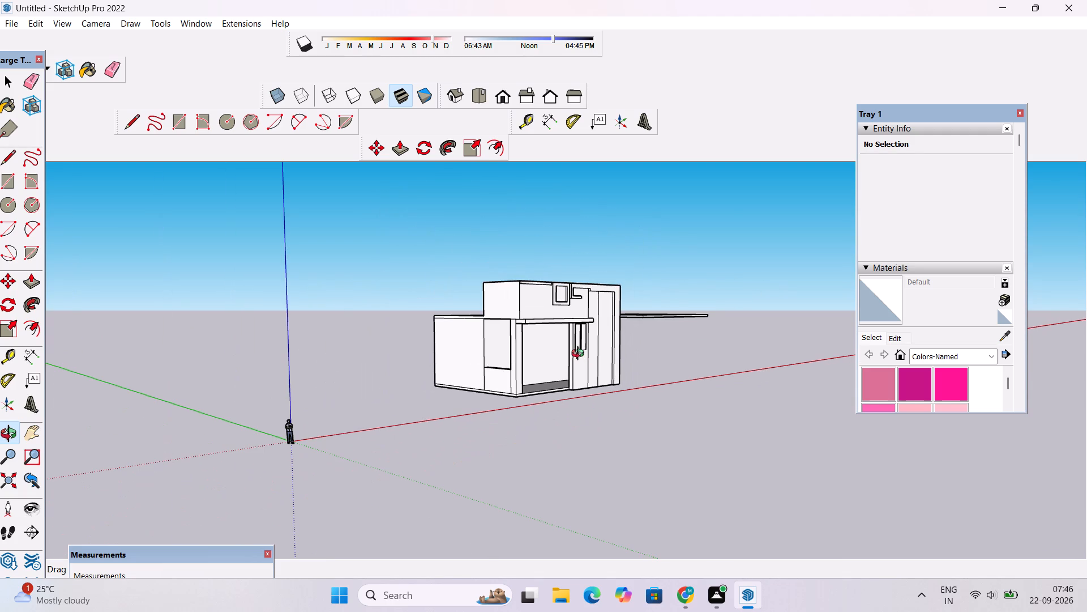
pyautogui.keyDown('shift'); pyautogui.moveTo(588, 389); pyautogui.dragTo(523, 420); pyautogui.keyUp('shift')
pyautogui.scroll(6, 511, 394)
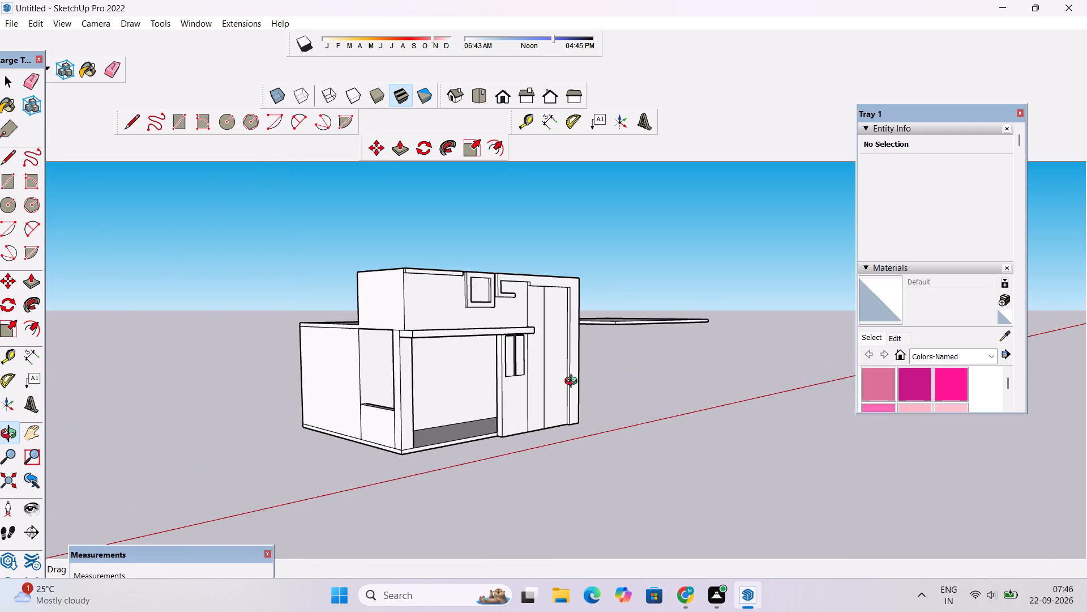
pyautogui.moveTo(572, 382); pyautogui.dragTo(362, 411)
pyautogui.moveTo(430, 454); pyautogui.dragTo(441, 489)
pyautogui.scroll(2, 436, 456)
pyautogui.keyDown('shift'); pyautogui.moveTo(442, 460); pyautogui.dragTo(457, 426); pyautogui.keyUp('shift')
pyautogui.scroll(4, 477, 395)
pyautogui.moveTo(401, 409); pyautogui.dragTo(581, 418)
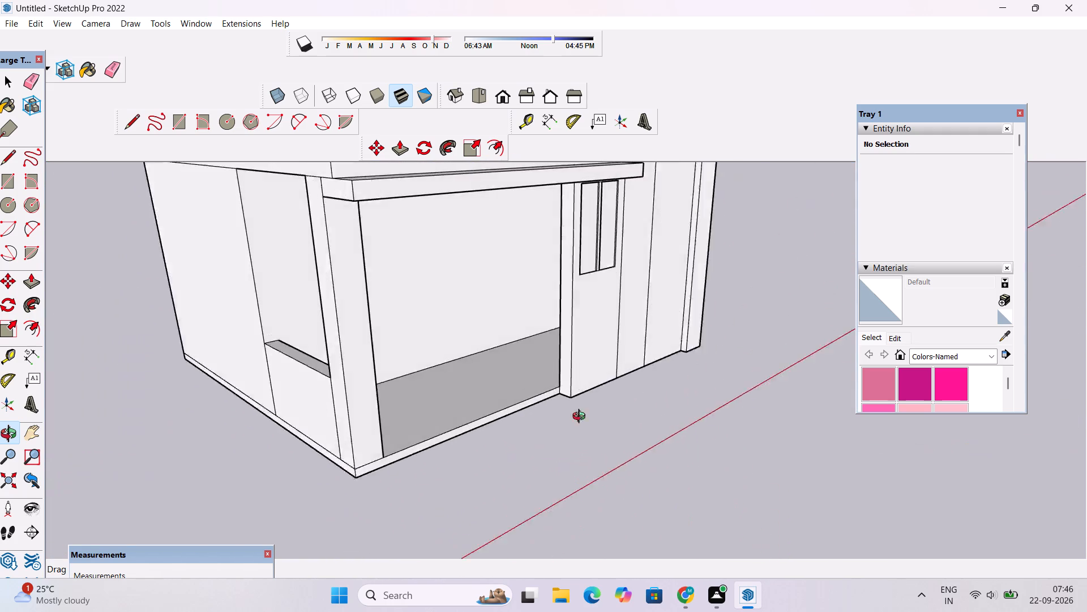
# Examine the porch, its low side wall and the front facade from several angles.
pyautogui.moveTo(581, 418); pyautogui.dragTo(350, 419)
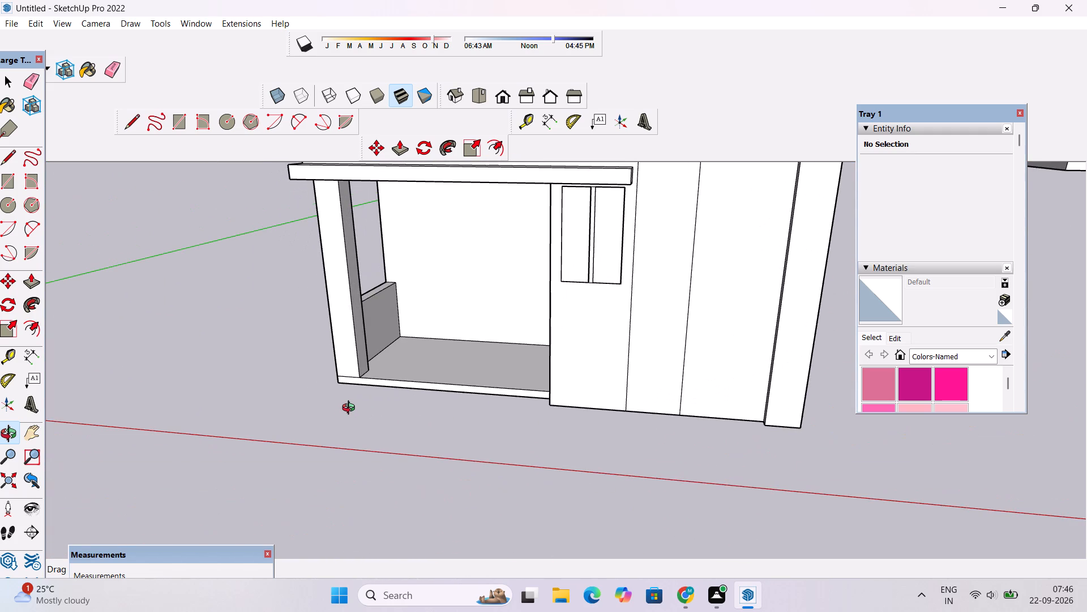
pyautogui.scroll(-2, 352, 409)
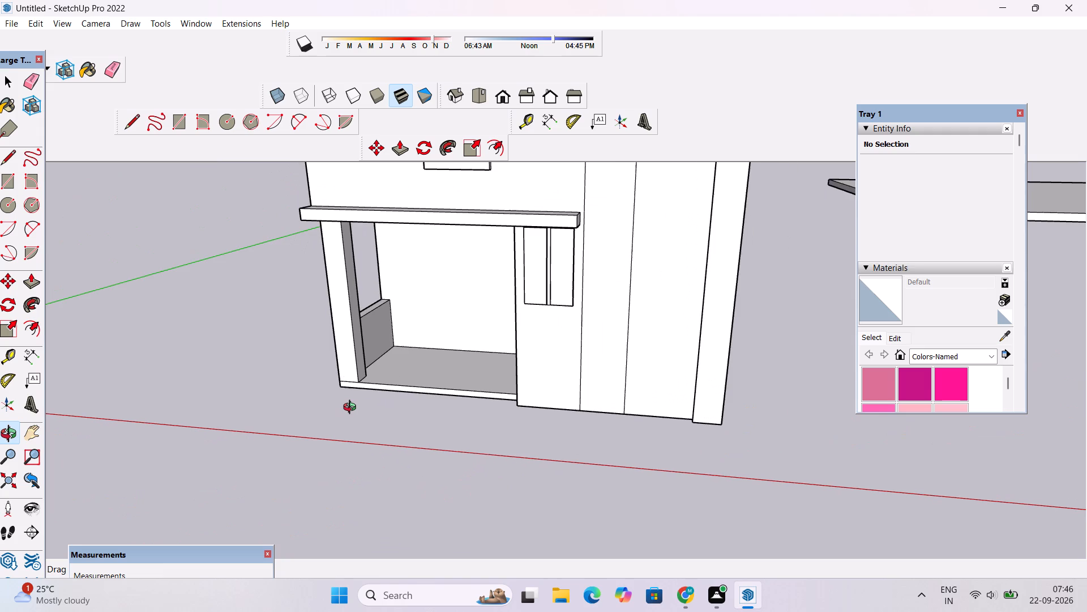
pyautogui.scroll(1, 352, 409)
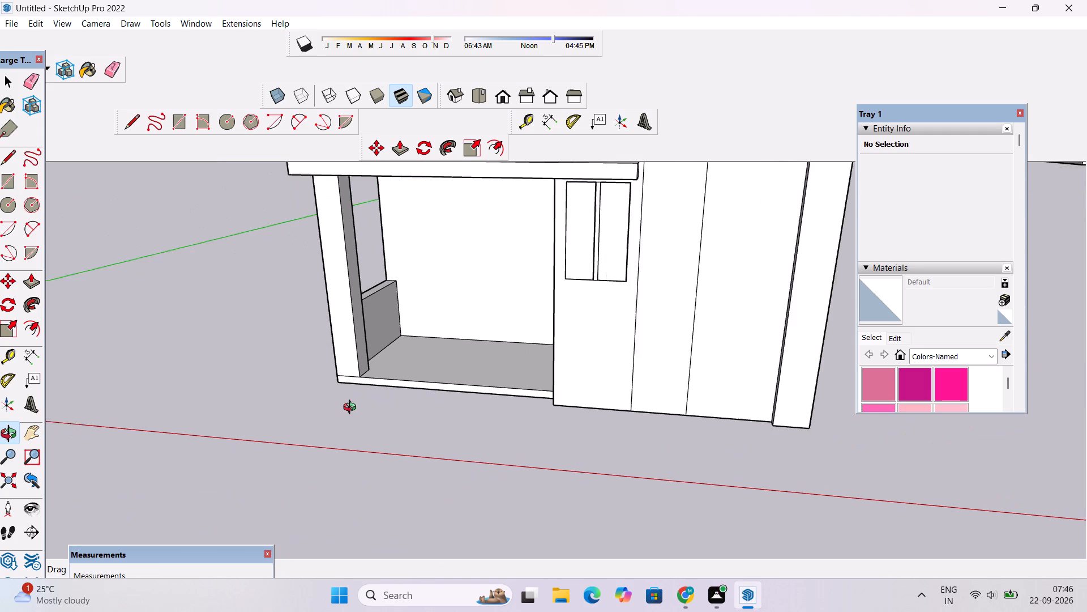
pyautogui.scroll(2, 352, 409)
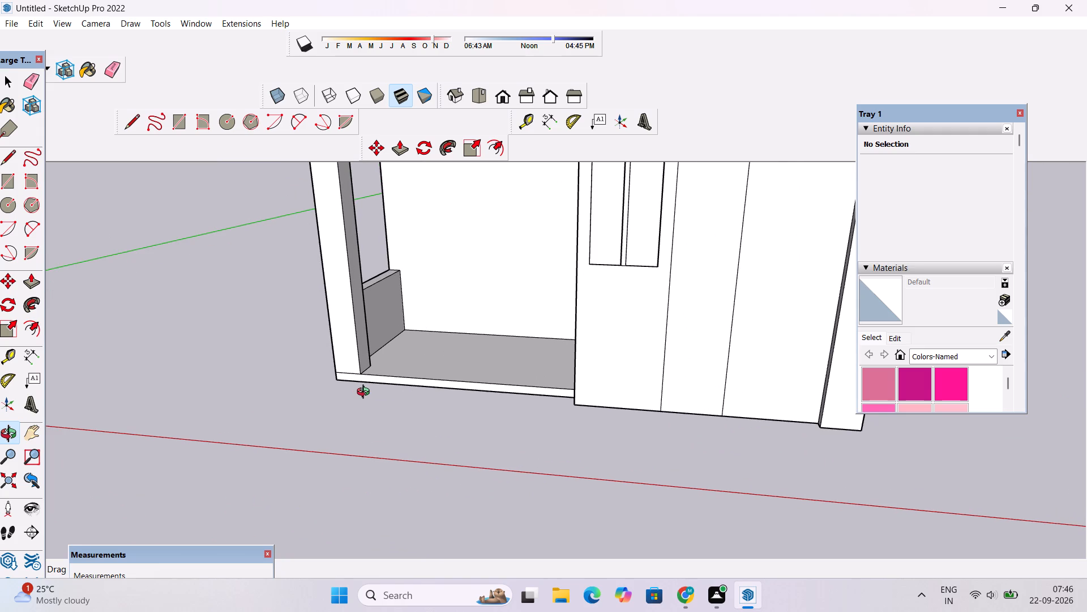
pyautogui.scroll(-3, 366, 400)
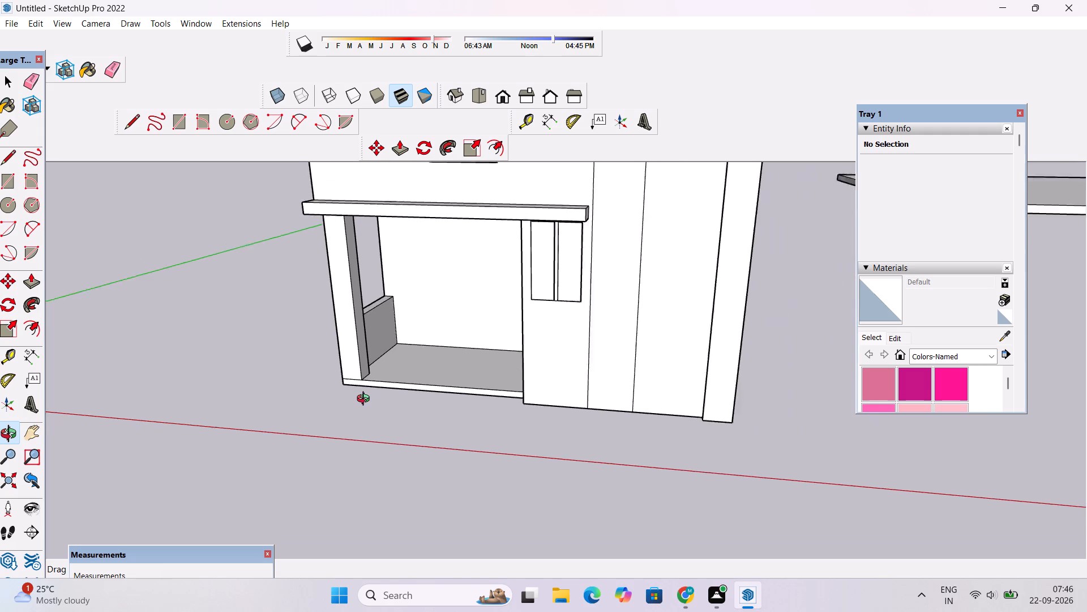
pyautogui.scroll(-2, 366, 400)
pyautogui.scroll(4, 366, 400)
pyautogui.scroll(-1, 371, 446)
pyautogui.moveTo(373, 448); pyautogui.dragTo(402, 359)
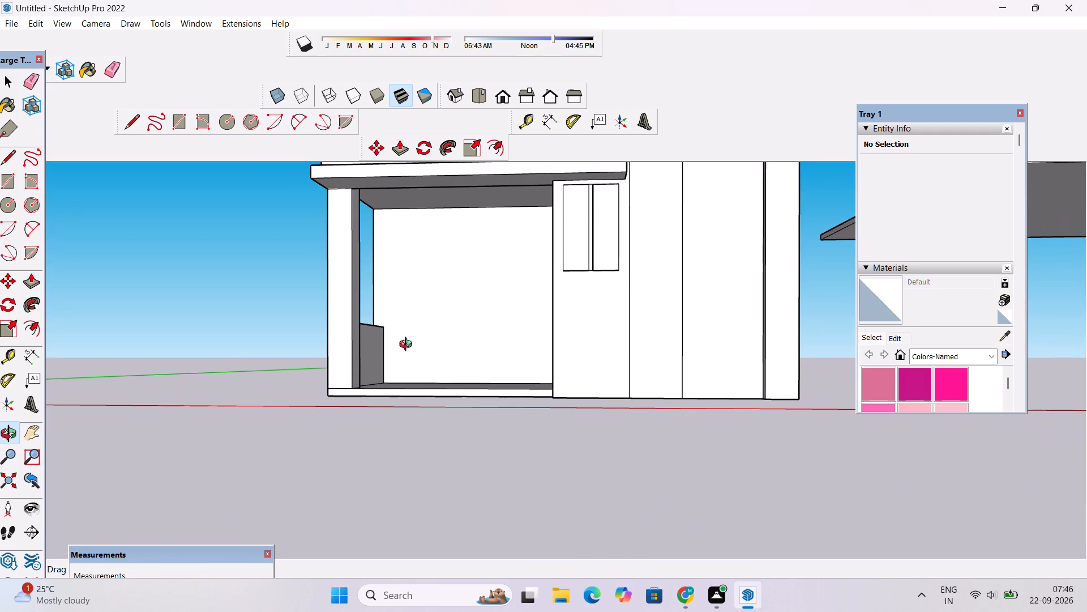
pyautogui.moveTo(418, 365); pyautogui.dragTo(428, 384)
pyautogui.scroll(2, 449, 397)
pyautogui.moveTo(460, 406); pyautogui.dragTo(495, 431)
pyautogui.scroll(-4, 497, 422)
pyautogui.keyDown('shift'); pyautogui.moveTo(503, 394); pyautogui.dragTo(453, 447); pyautogui.keyUp('shift')
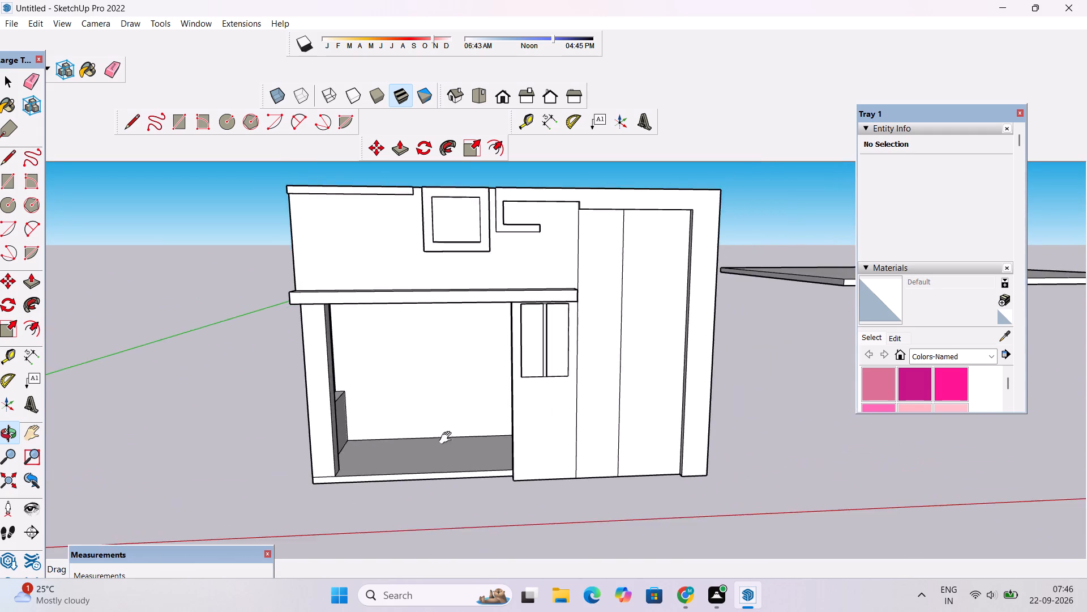
pyautogui.scroll(-5, 448, 438)
pyautogui.moveTo(447, 437); pyautogui.dragTo(502, 423)
pyautogui.moveTo(487, 452); pyautogui.dragTo(555, 424)
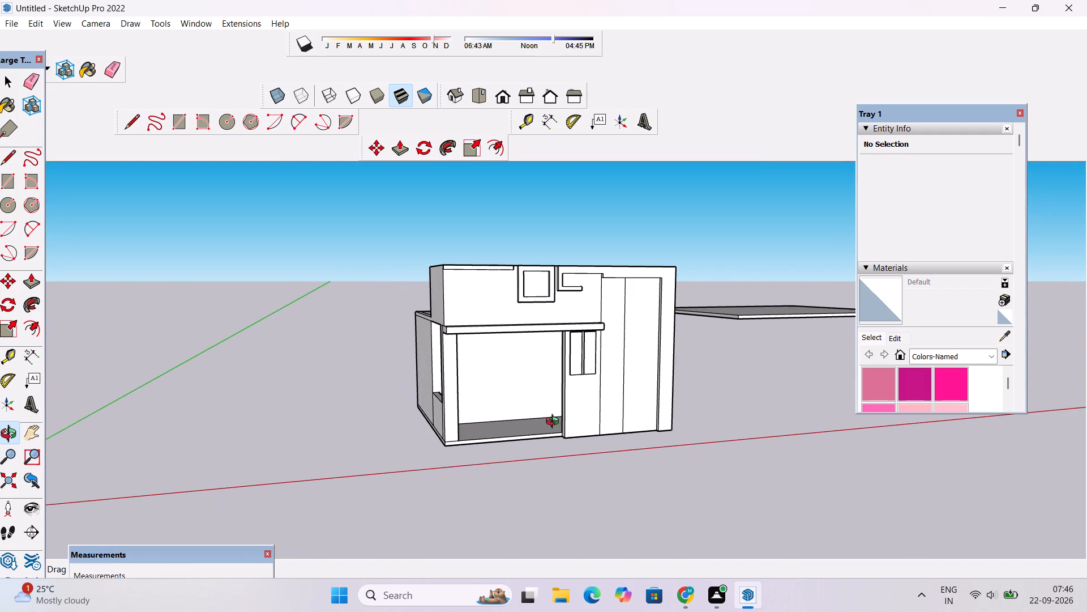
pyautogui.scroll(1, 553, 414)
pyautogui.moveTo(551, 414); pyautogui.dragTo(481, 405)
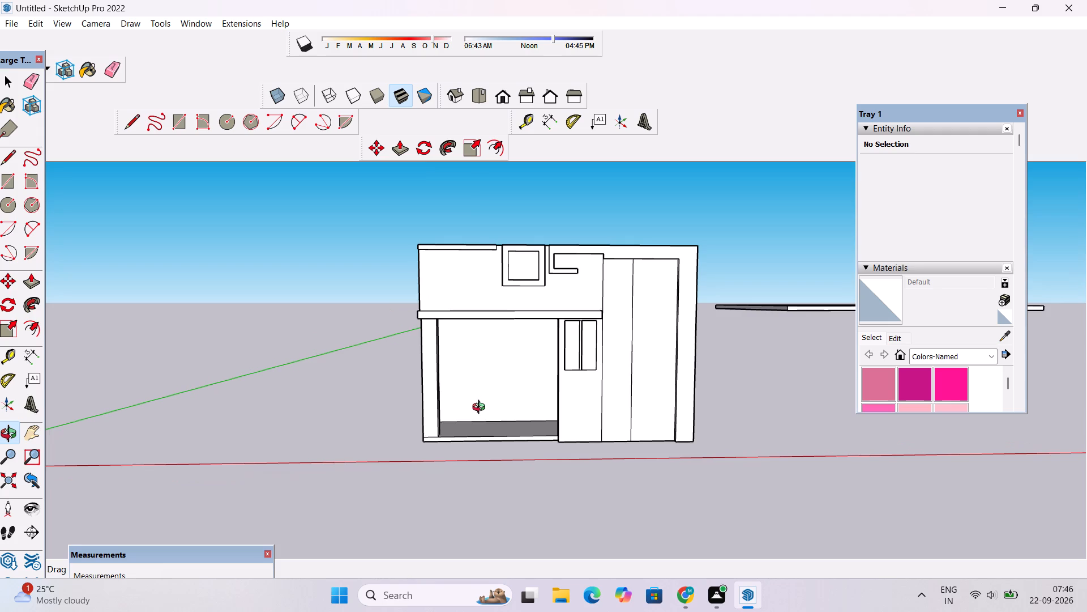
pyautogui.keyDown('shift'); pyautogui.moveTo(488, 406); pyautogui.dragTo(429, 426); pyautogui.keyUp('shift')
pyautogui.moveTo(443, 436); pyautogui.dragTo(446, 420)
pyautogui.keyDown('shift'); pyautogui.moveTo(444, 416); pyautogui.dragTo(439, 443); pyautogui.keyUp('shift')
# Draw a window rectangle about 10'3" wide by 9'9" high on the porch's back wall.
pyautogui.keyDown('shift'); pyautogui.scroll(4, 438, 447); pyautogui.keyUp('shift')
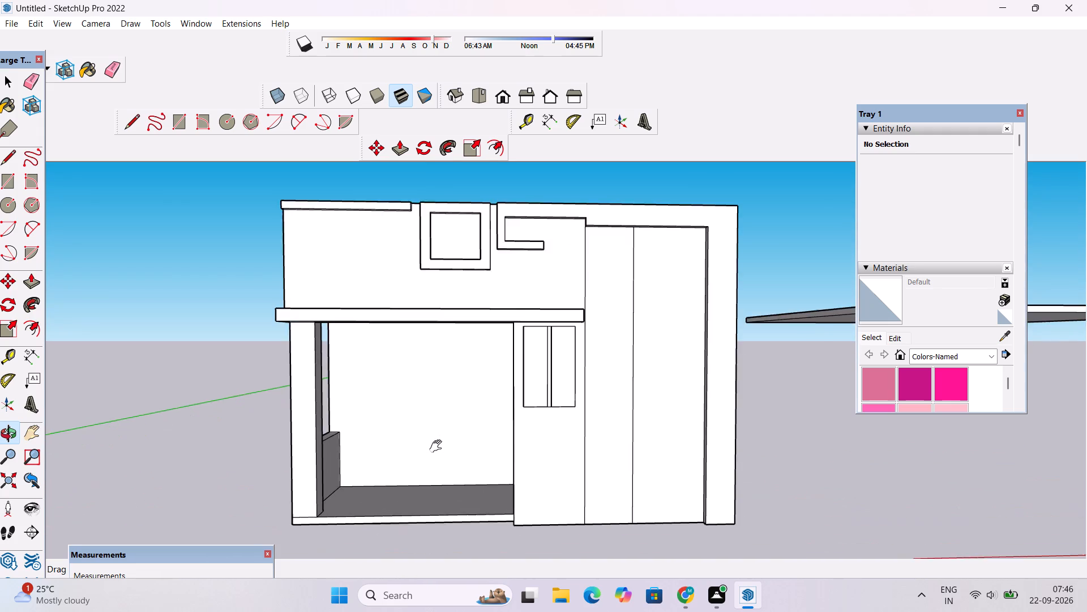
pyautogui.keyDown('shift'); pyautogui.scroll(2, 439, 456); pyautogui.keyUp('shift')
pyautogui.scroll(2, 445, 479)
pyautogui.press('r')
pyautogui.scroll(-2, 436, 465)
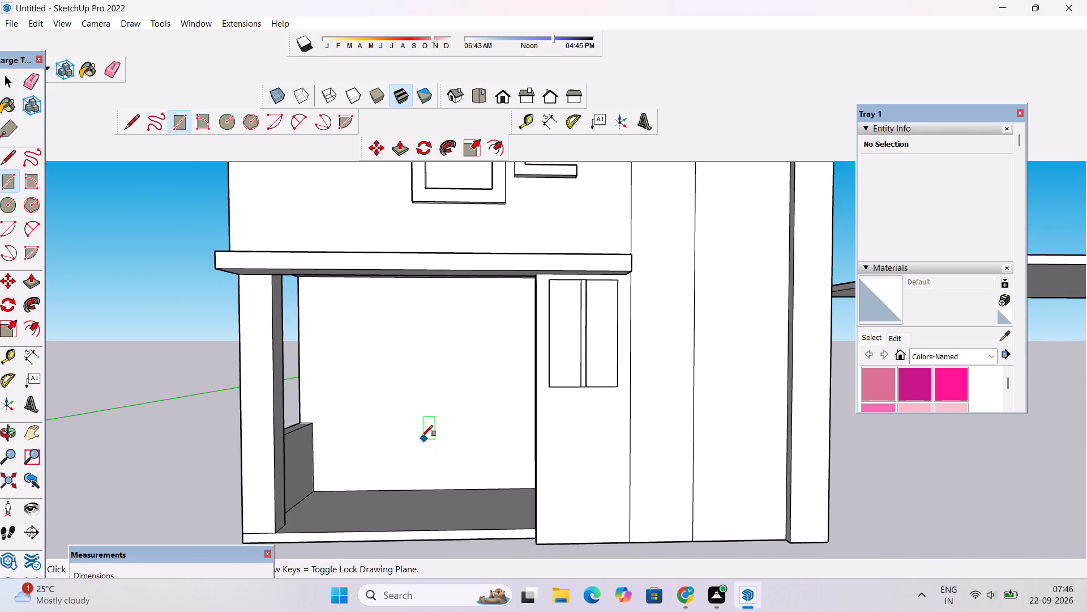
pyautogui.scroll(2, 412, 422)
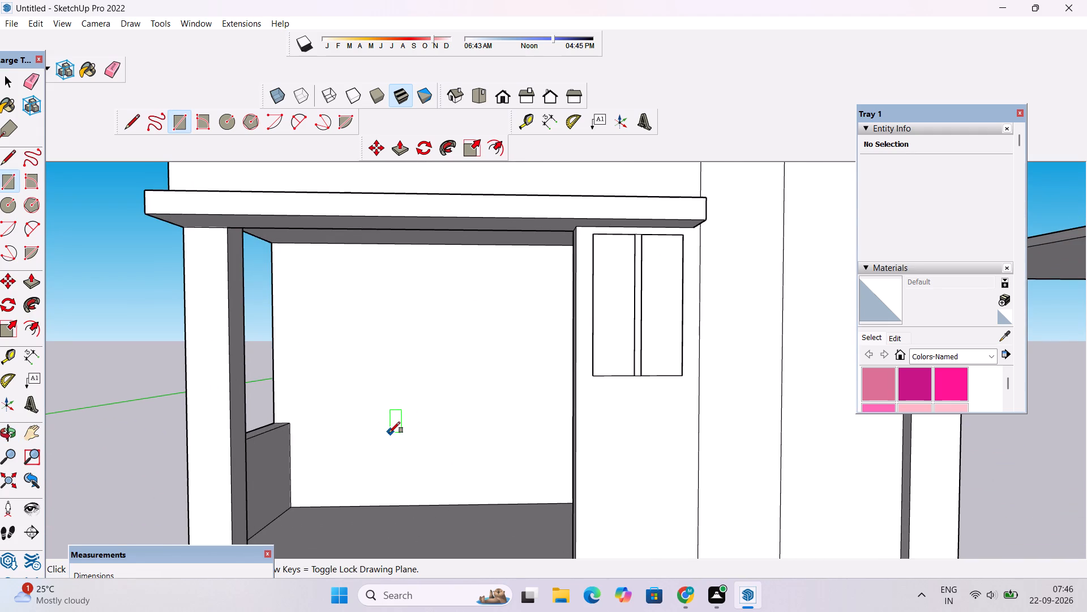
pyautogui.click(350, 324)
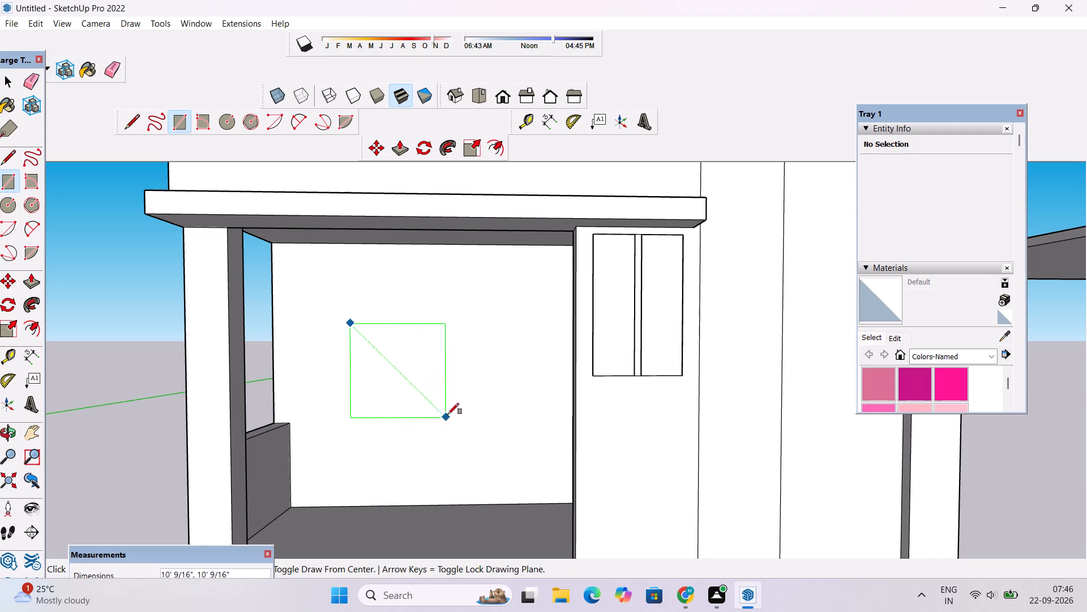
pyautogui.click(448, 414)
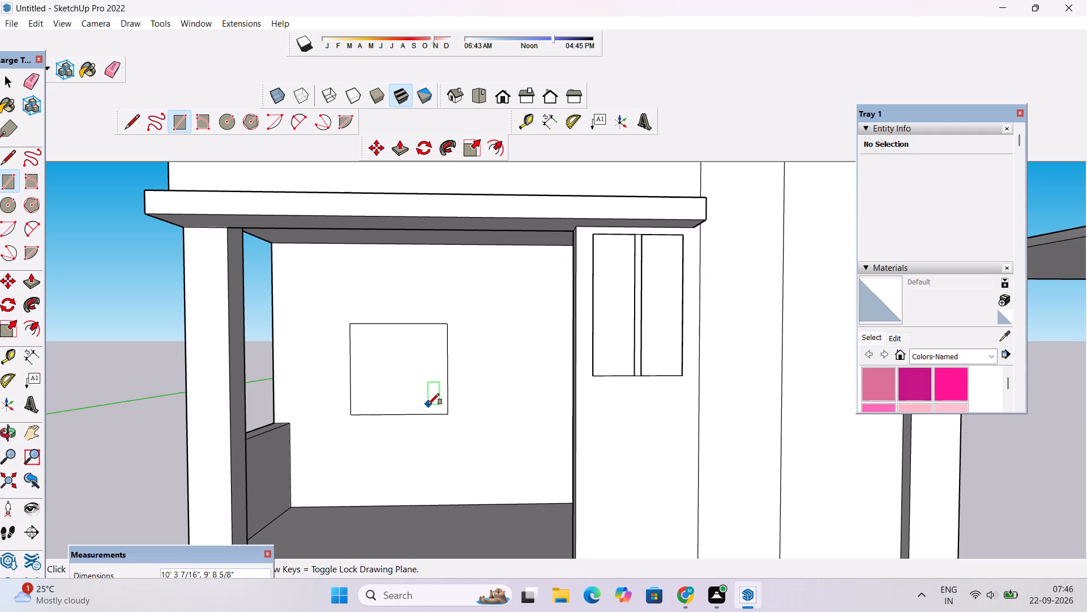
# Place two vertical guides across the window rectangle, the first about 4'10" from its left edge, the second about 6 1/2" further right.
pyautogui.press('r')
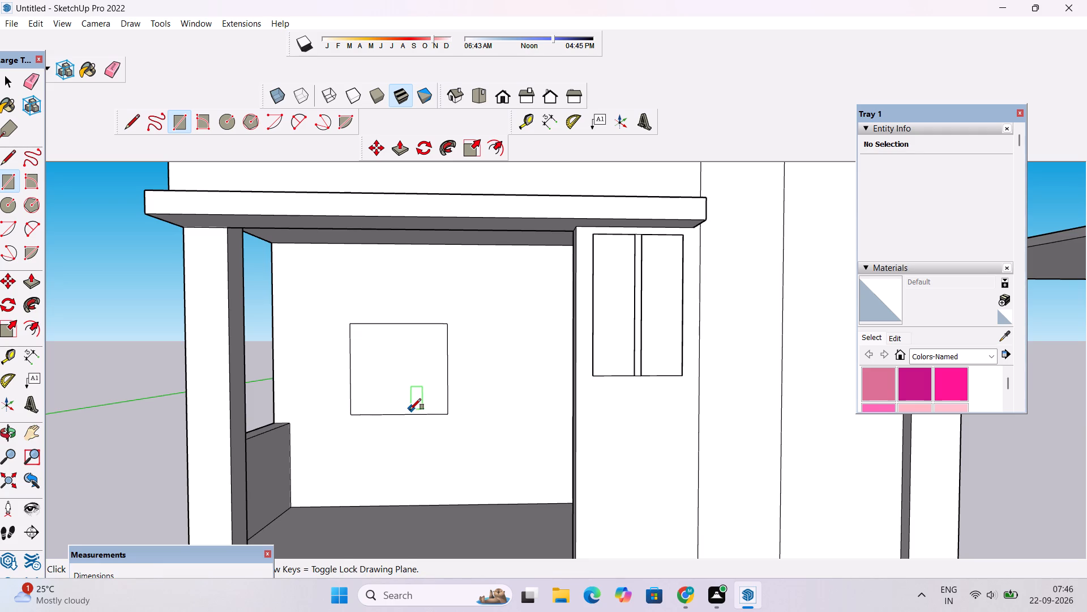
pyautogui.scroll(4, 405, 415)
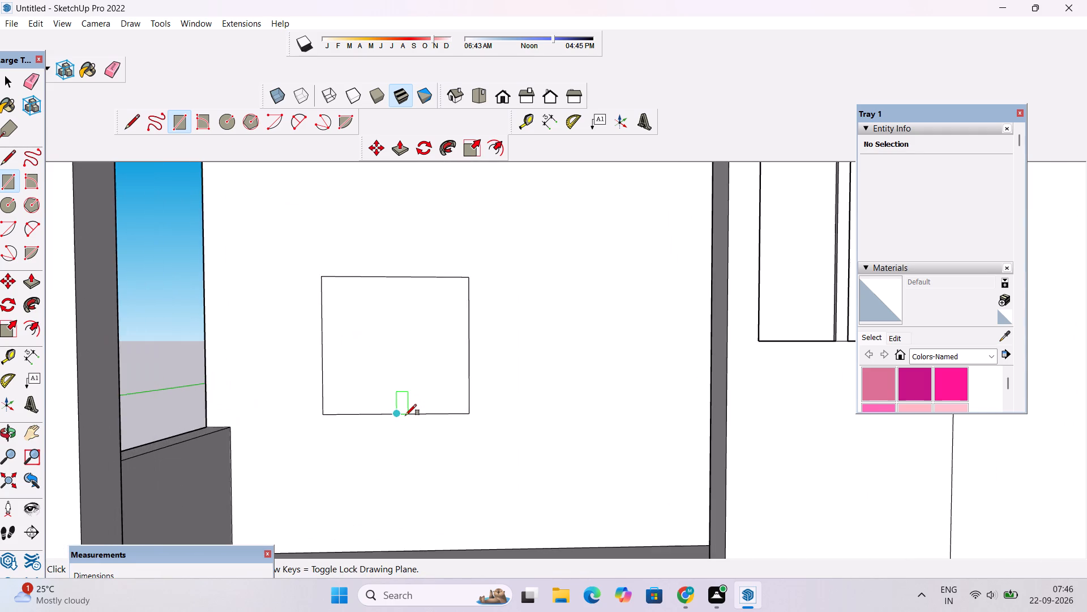
pyautogui.scroll(2, 405, 415)
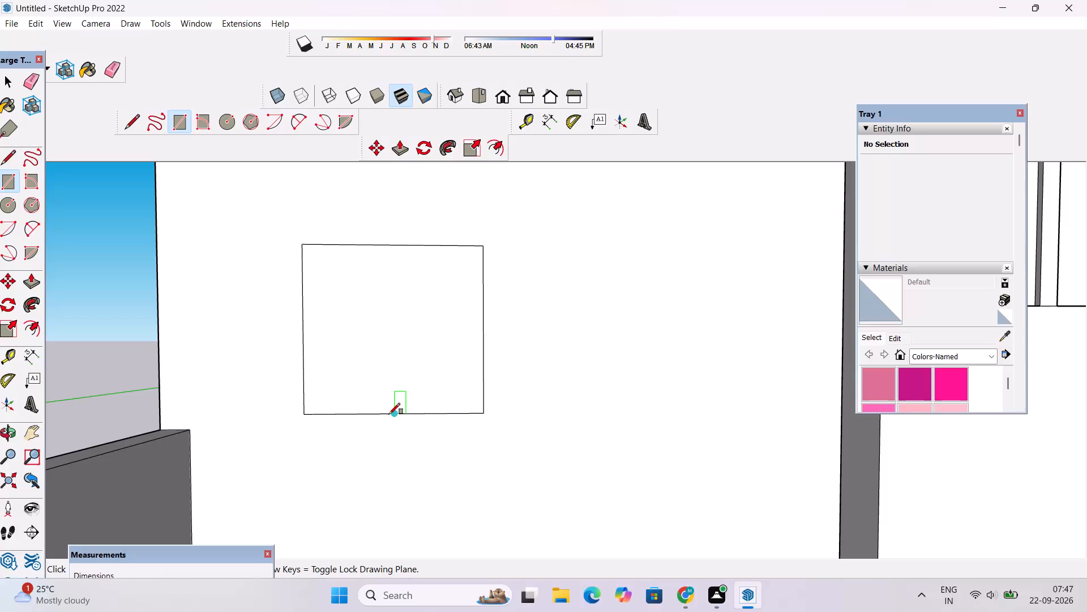
pyautogui.scroll(7, 389, 414)
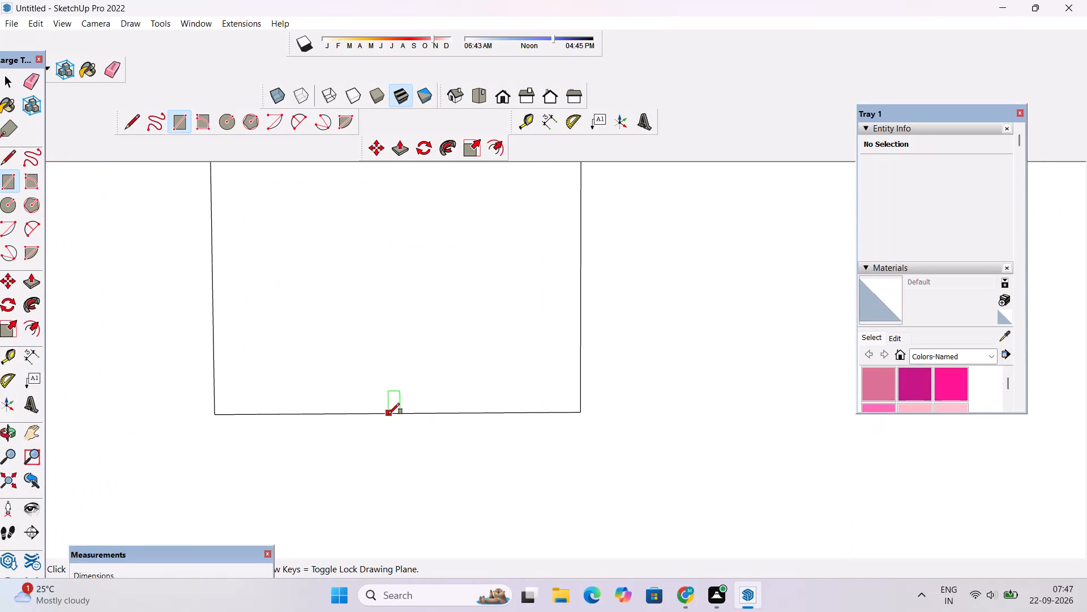
pyautogui.press('space')
pyautogui.write('t')
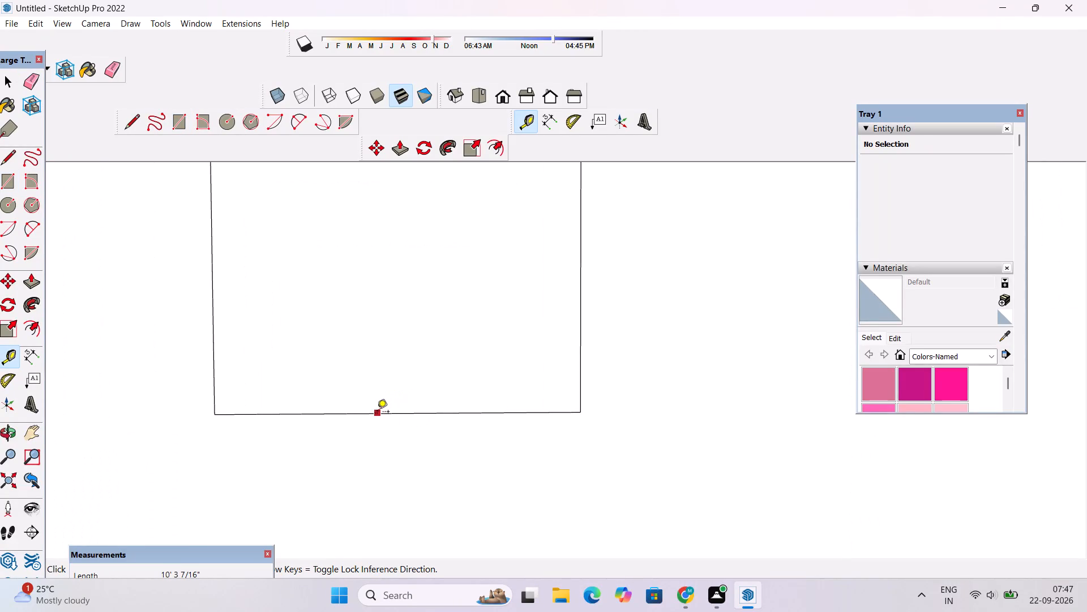
pyautogui.scroll(-5, 356, 423)
pyautogui.click(264, 308)
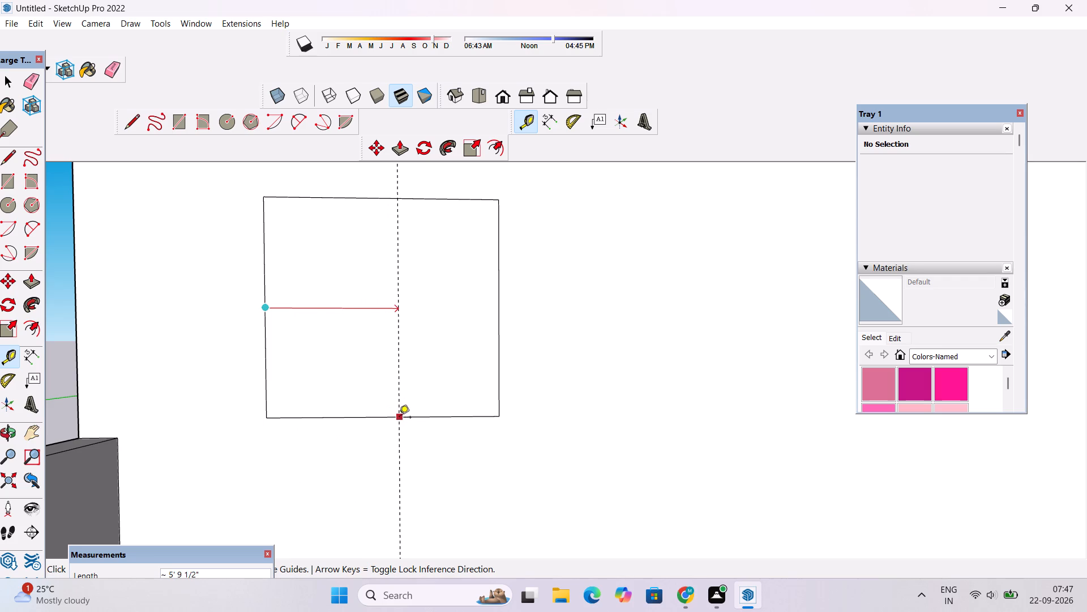
pyautogui.click(381, 419)
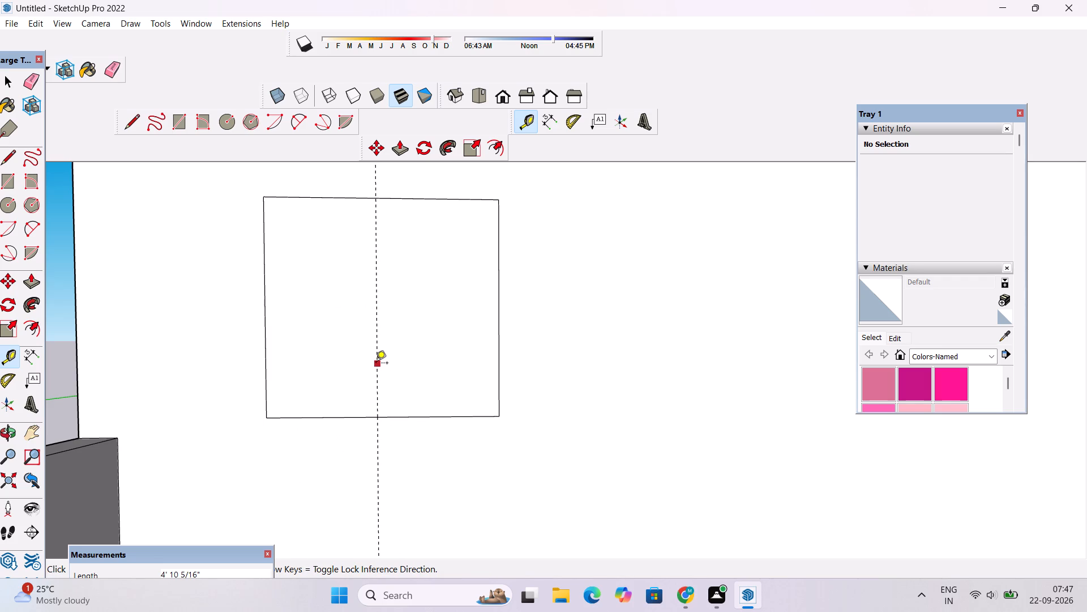
pyautogui.click(376, 364)
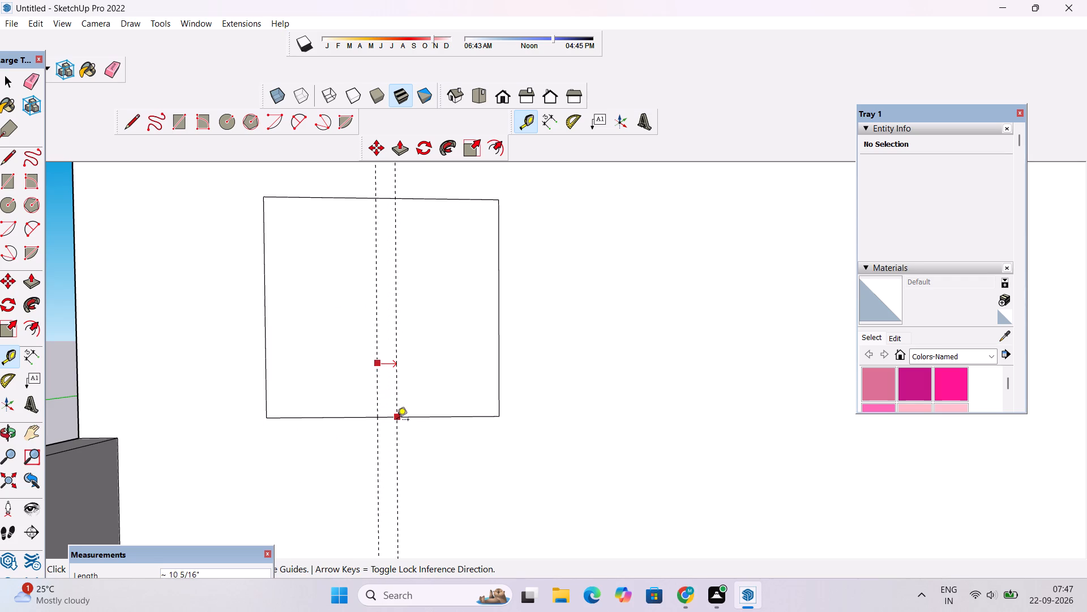
pyautogui.scroll(5, 397, 420)
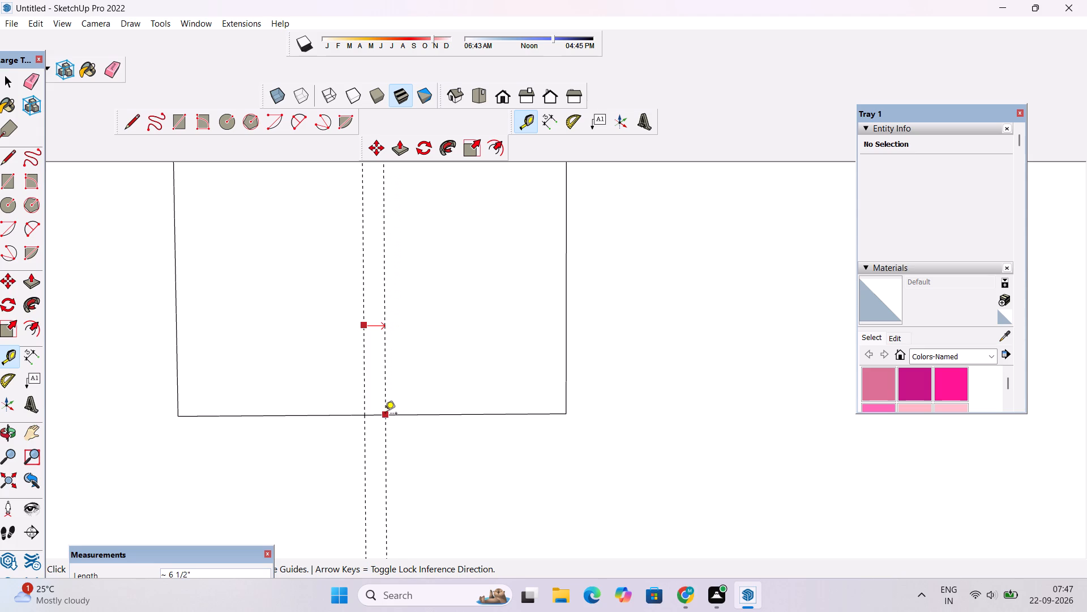
pyautogui.click(385, 414)
# Draw a mullion rectangle about 6 1/2" wide between the two guides, spanning the window's full height.
pyautogui.scroll(-4, 357, 485)
pyautogui.press('r')
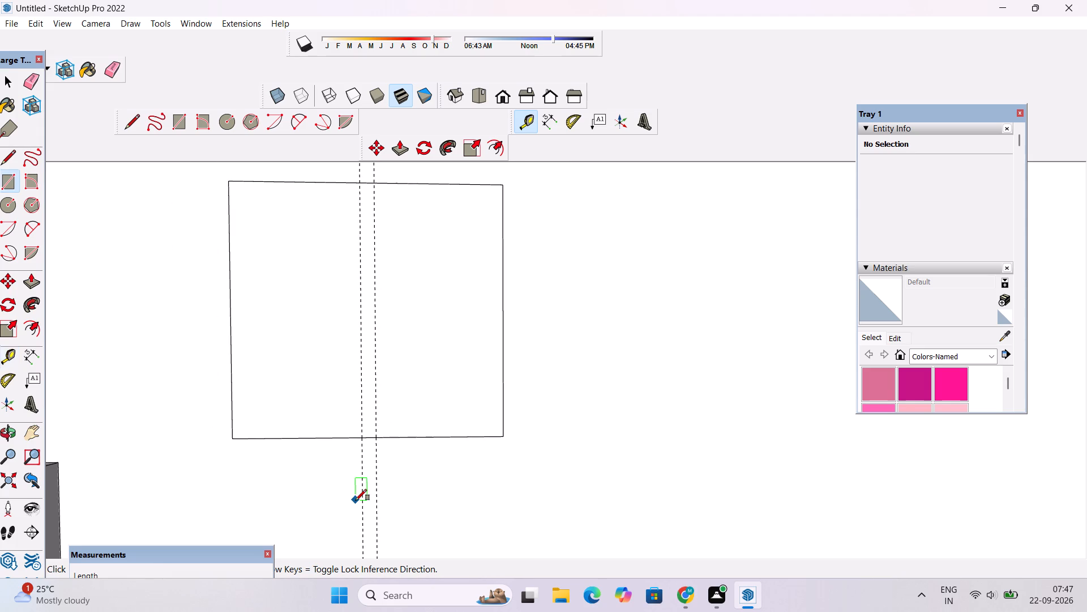
pyautogui.scroll(-5, 356, 500)
pyautogui.scroll(6, 351, 309)
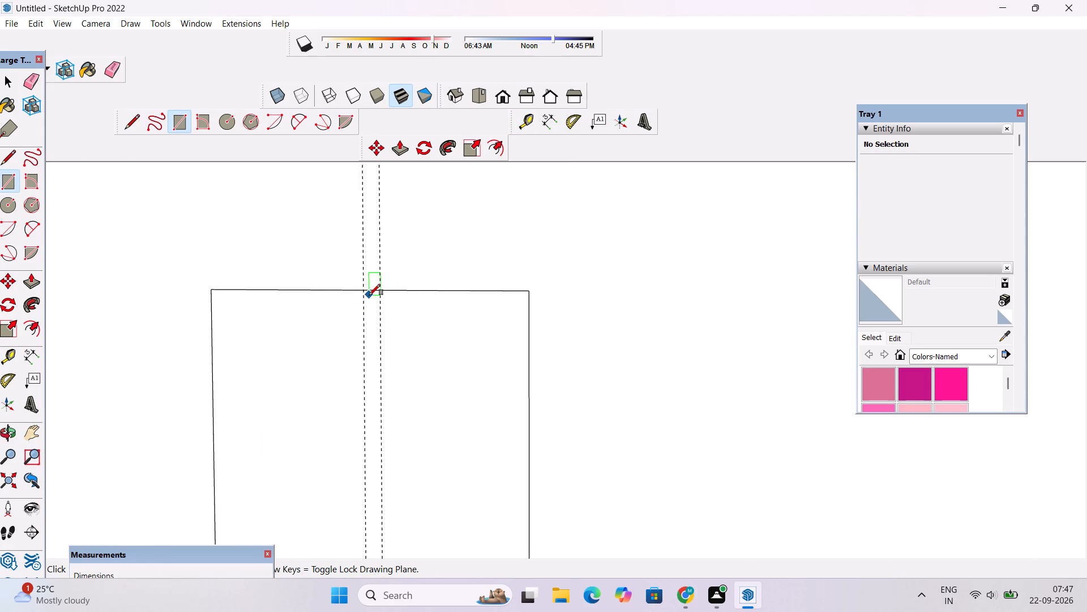
pyautogui.scroll(-2, 360, 300)
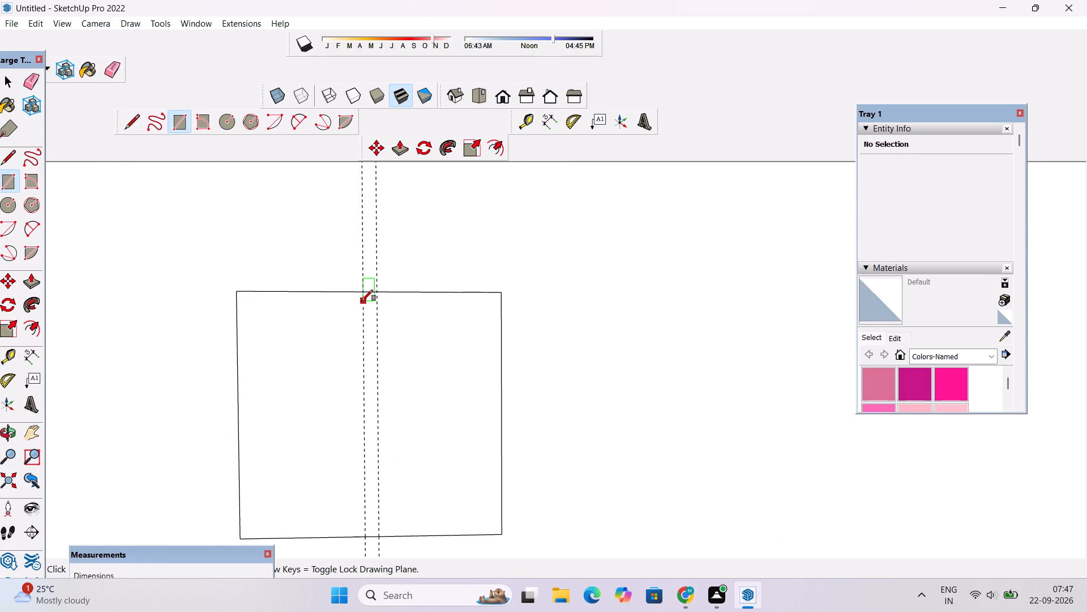
pyautogui.scroll(-2, 362, 301)
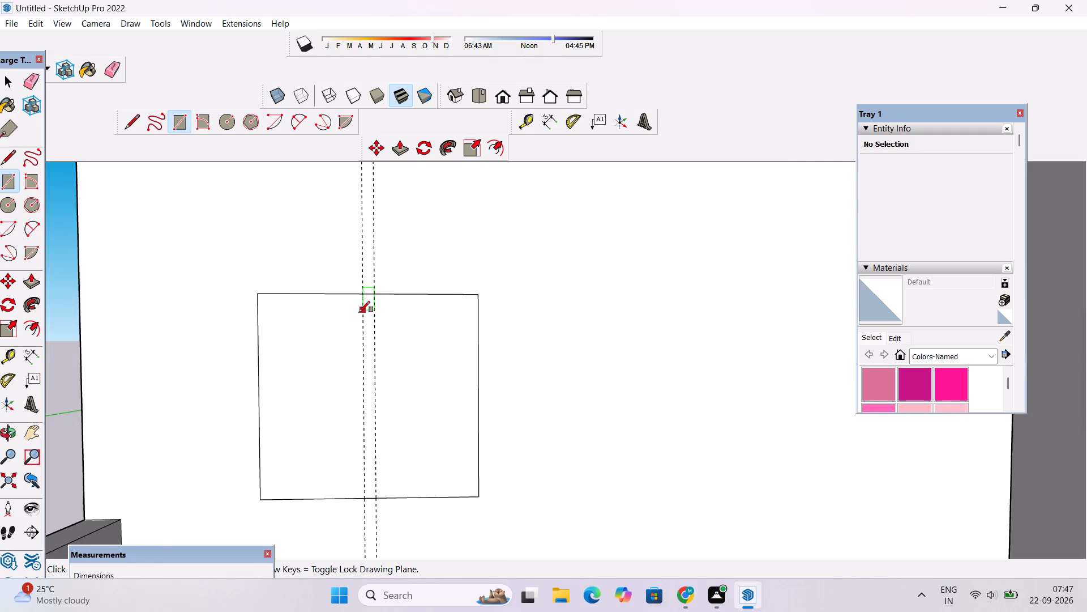
pyautogui.scroll(-2, 359, 312)
pyautogui.scroll(6, 356, 311)
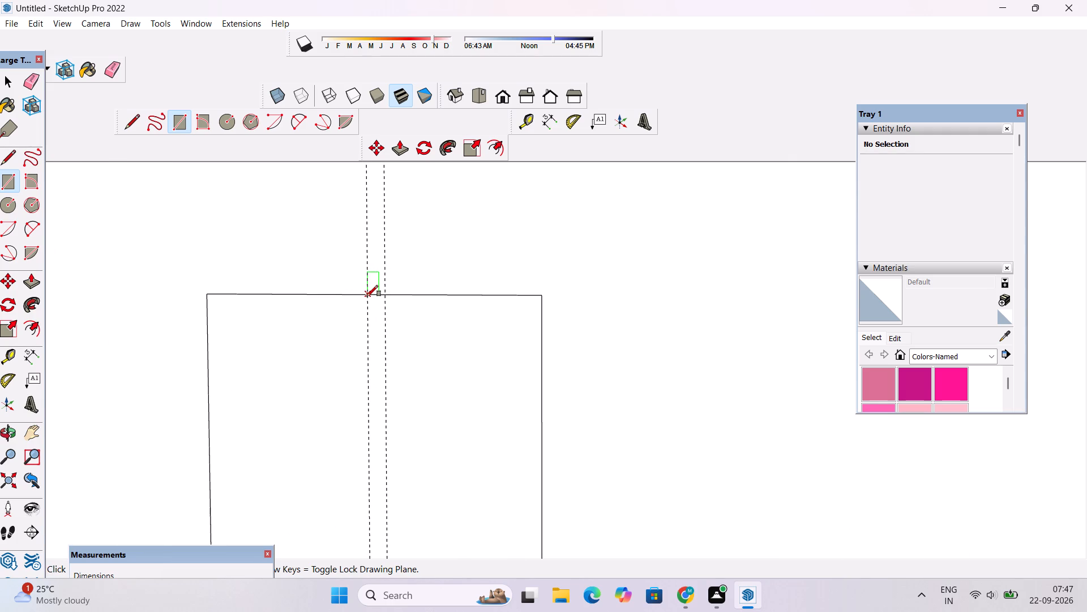
pyautogui.click(367, 295)
pyautogui.scroll(-6, 356, 337)
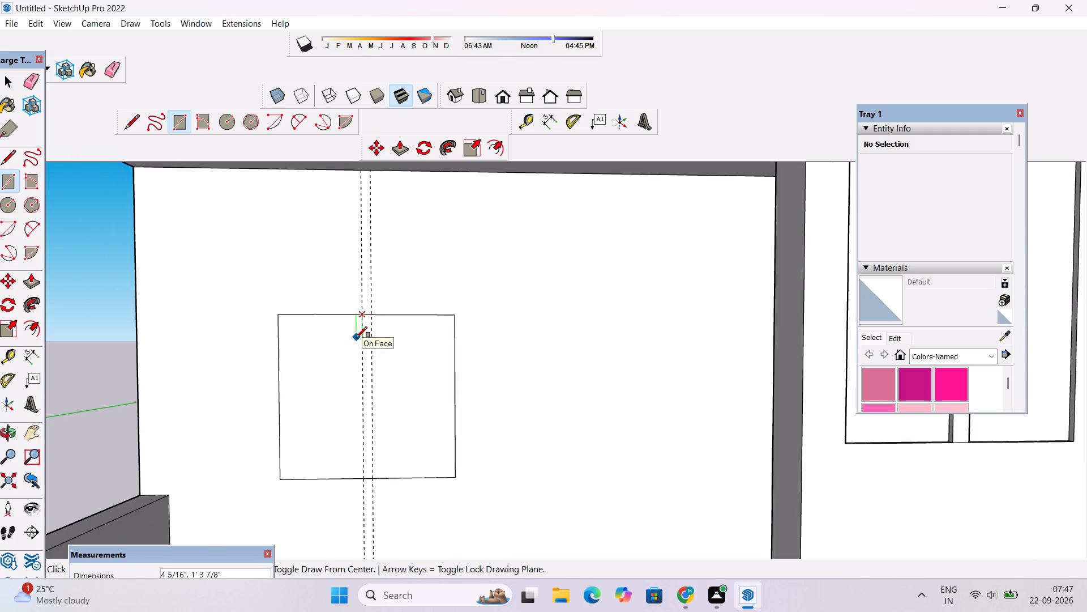
pyautogui.scroll(-9, 356, 338)
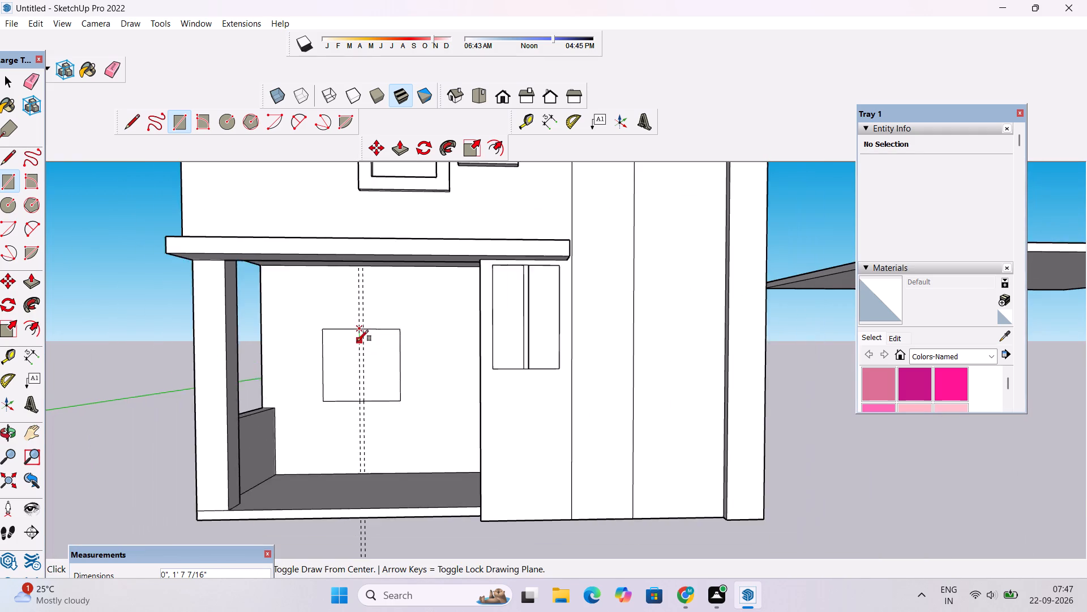
pyautogui.scroll(-3, 357, 341)
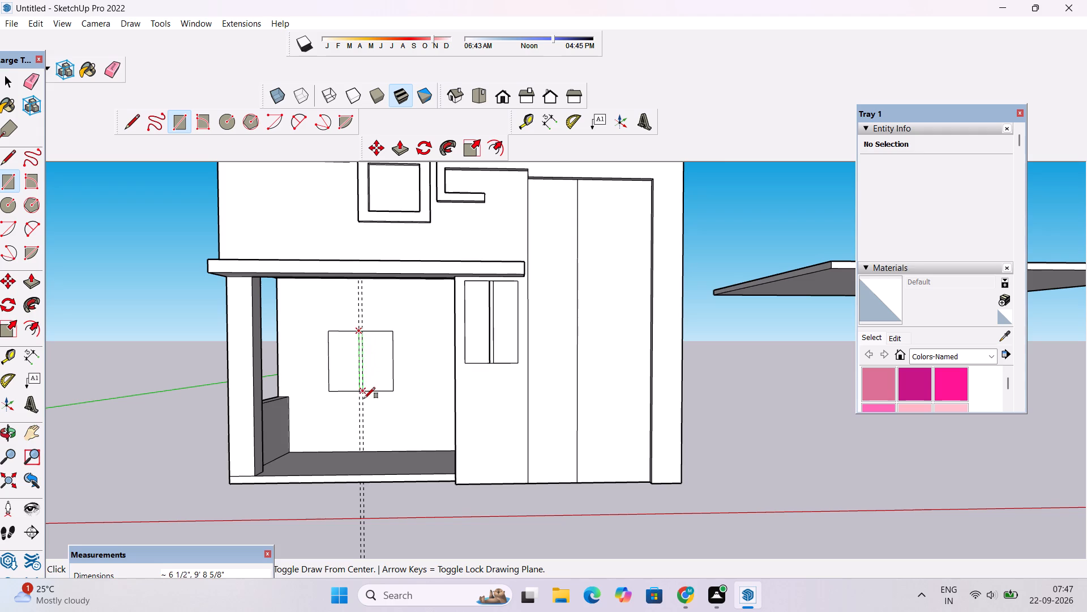
pyautogui.scroll(2, 355, 407)
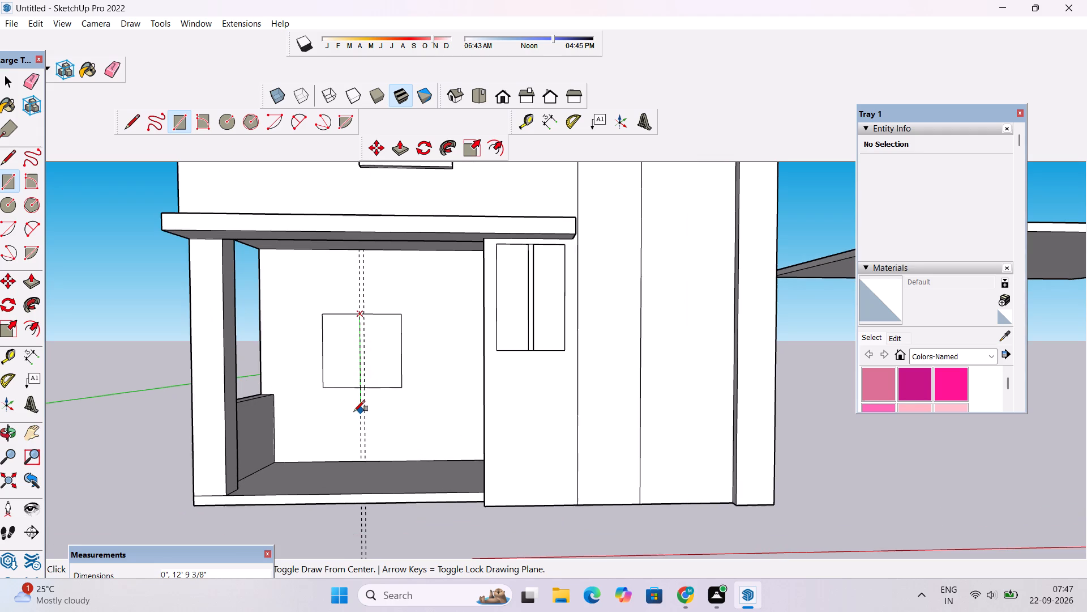
pyautogui.scroll(17, 371, 400)
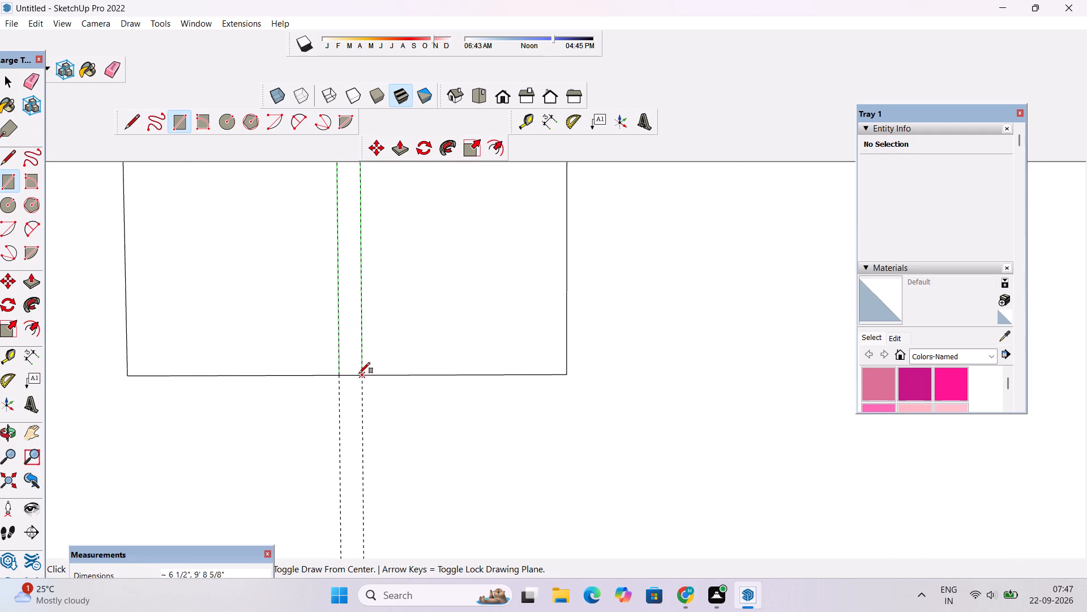
pyautogui.click(364, 373)
# Erase the two dashed vertical guides running through the porch window.
pyautogui.press('space')
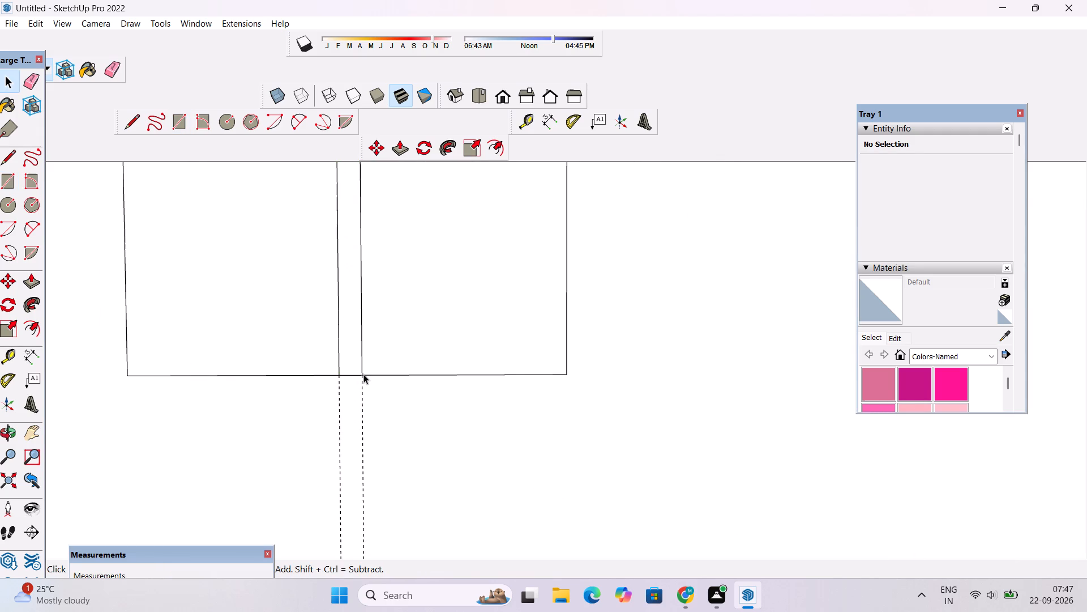
pyautogui.press('e')
pyautogui.scroll(-6, 363, 375)
pyautogui.moveTo(393, 433); pyautogui.dragTo(331, 473)
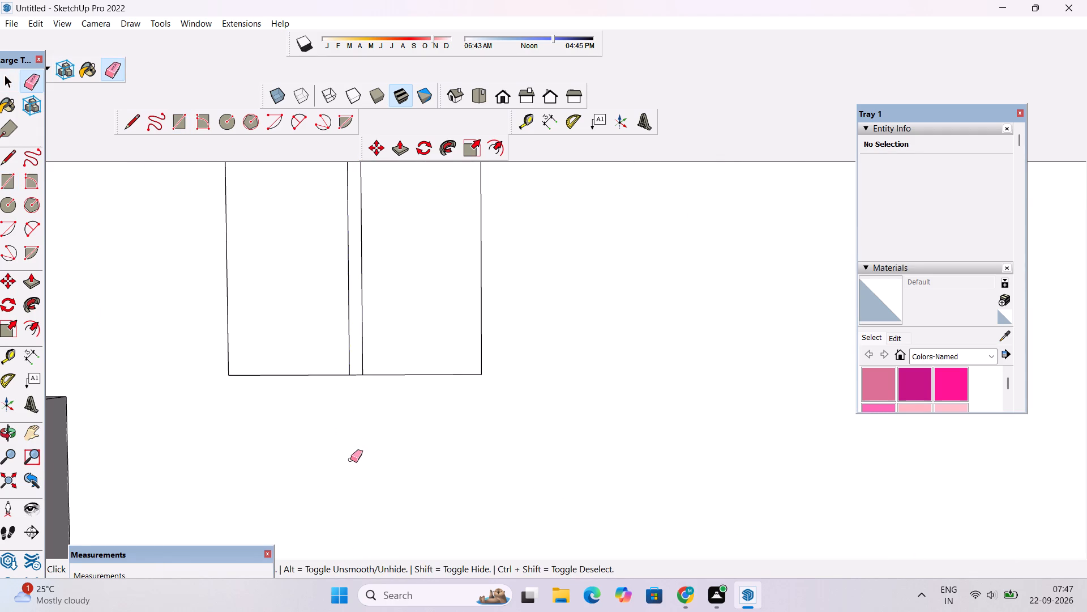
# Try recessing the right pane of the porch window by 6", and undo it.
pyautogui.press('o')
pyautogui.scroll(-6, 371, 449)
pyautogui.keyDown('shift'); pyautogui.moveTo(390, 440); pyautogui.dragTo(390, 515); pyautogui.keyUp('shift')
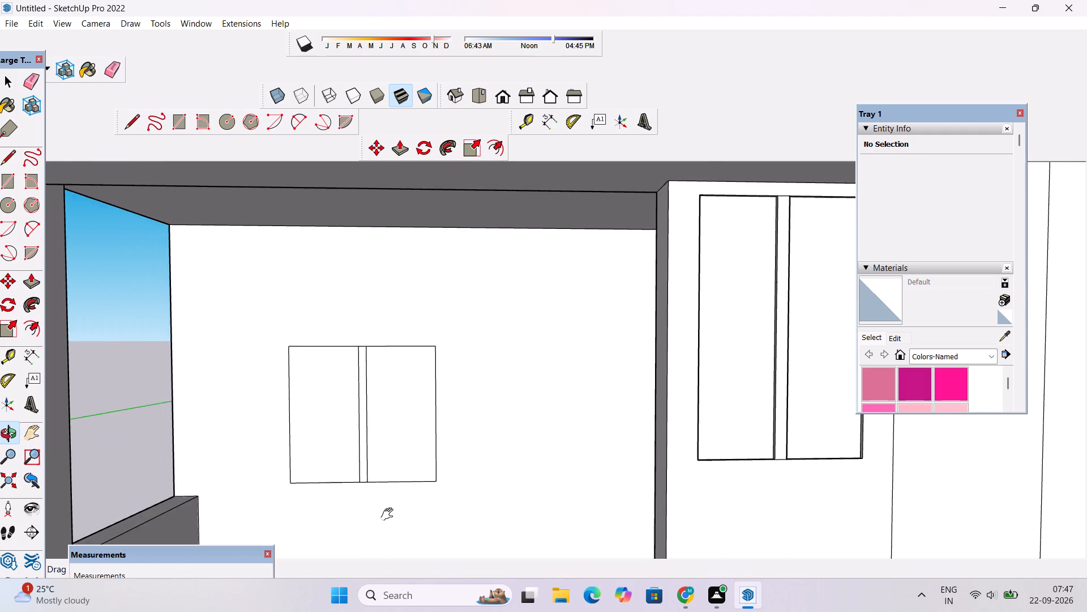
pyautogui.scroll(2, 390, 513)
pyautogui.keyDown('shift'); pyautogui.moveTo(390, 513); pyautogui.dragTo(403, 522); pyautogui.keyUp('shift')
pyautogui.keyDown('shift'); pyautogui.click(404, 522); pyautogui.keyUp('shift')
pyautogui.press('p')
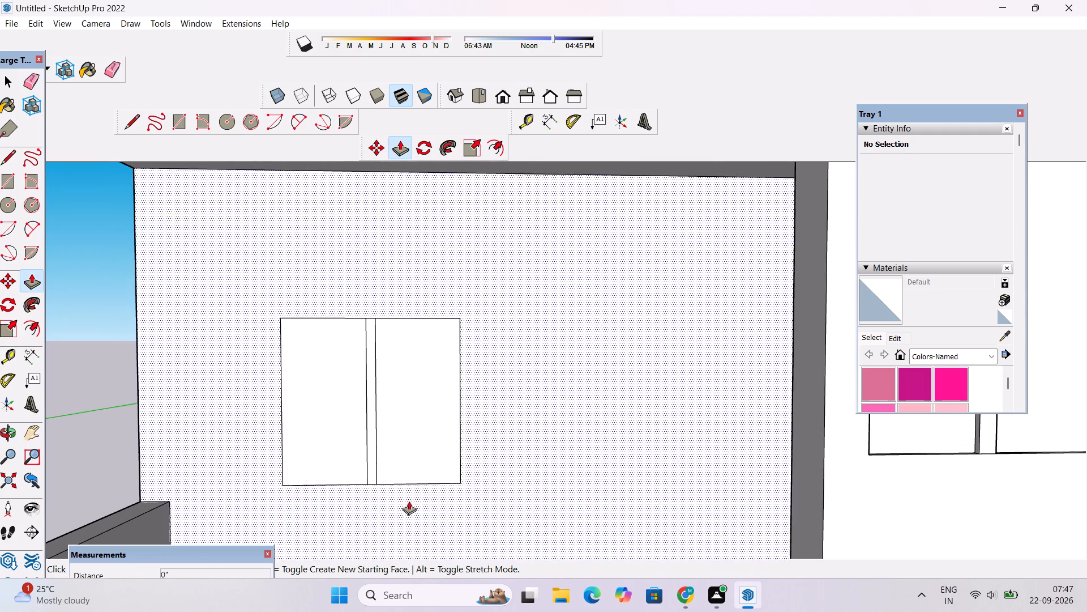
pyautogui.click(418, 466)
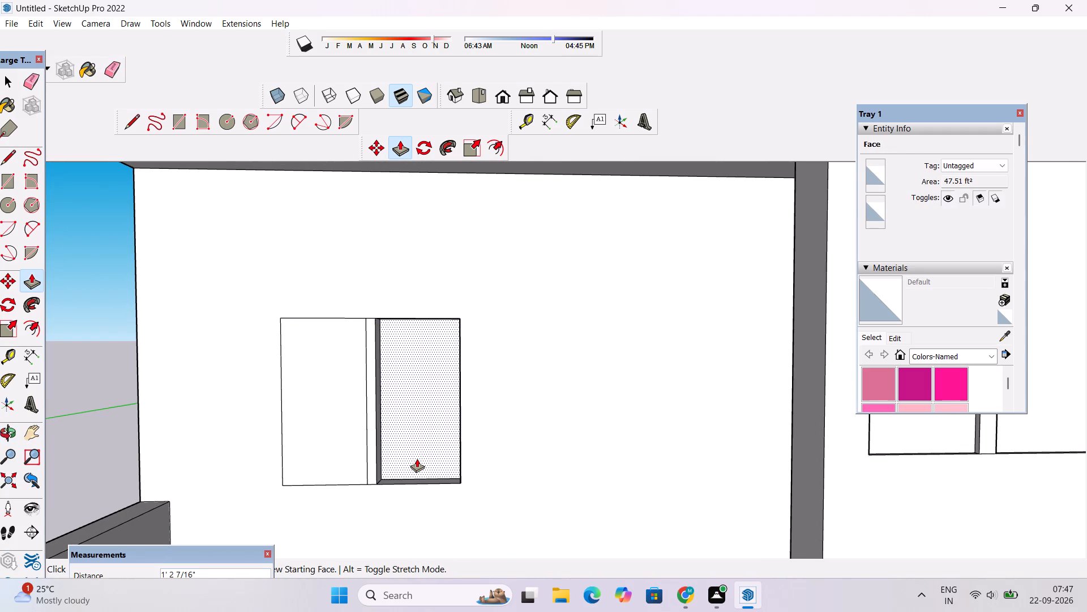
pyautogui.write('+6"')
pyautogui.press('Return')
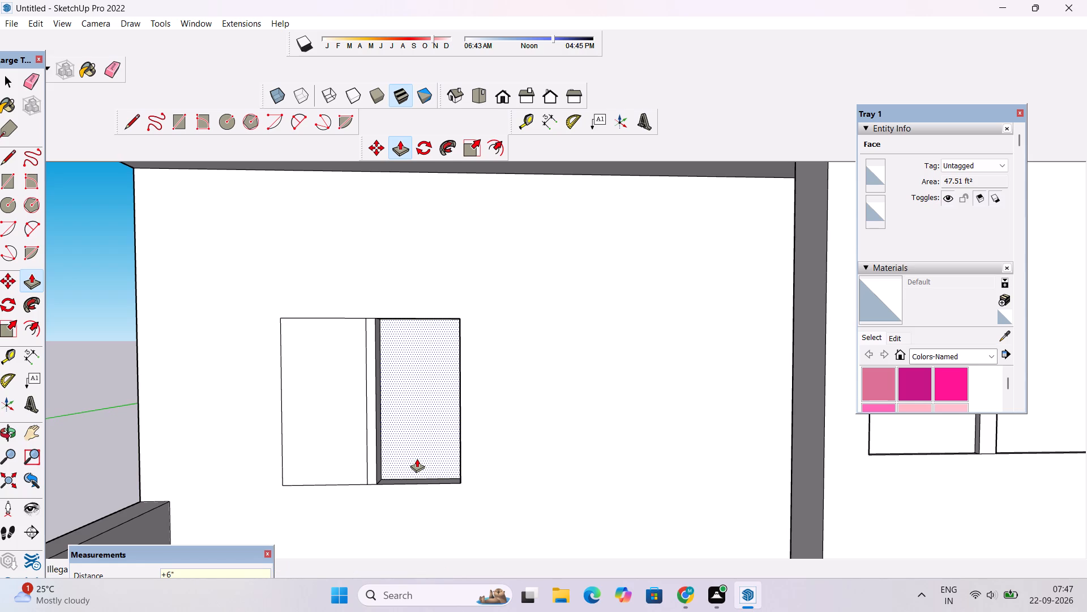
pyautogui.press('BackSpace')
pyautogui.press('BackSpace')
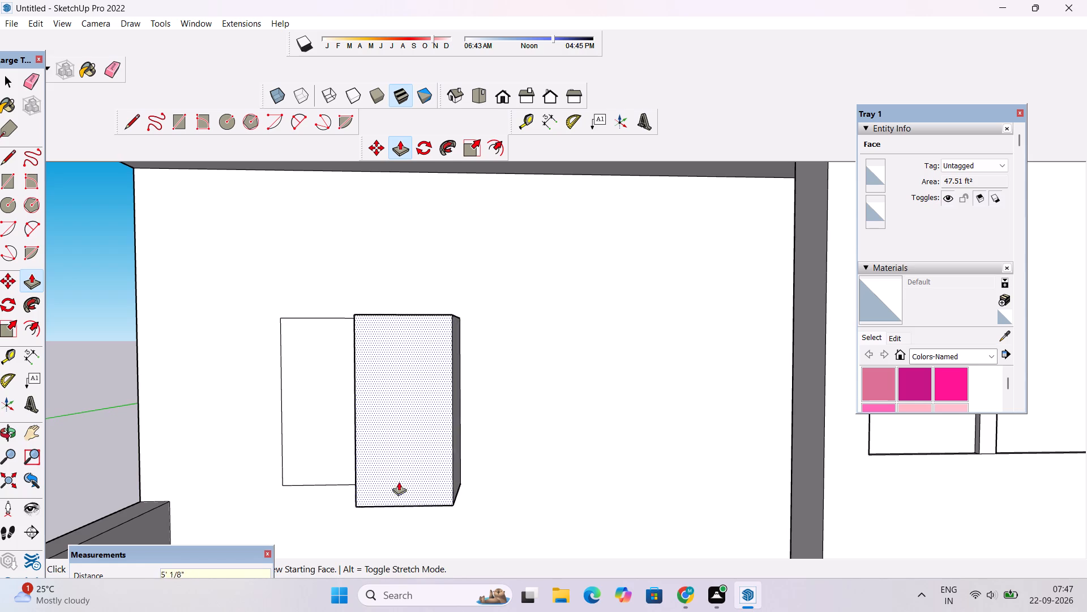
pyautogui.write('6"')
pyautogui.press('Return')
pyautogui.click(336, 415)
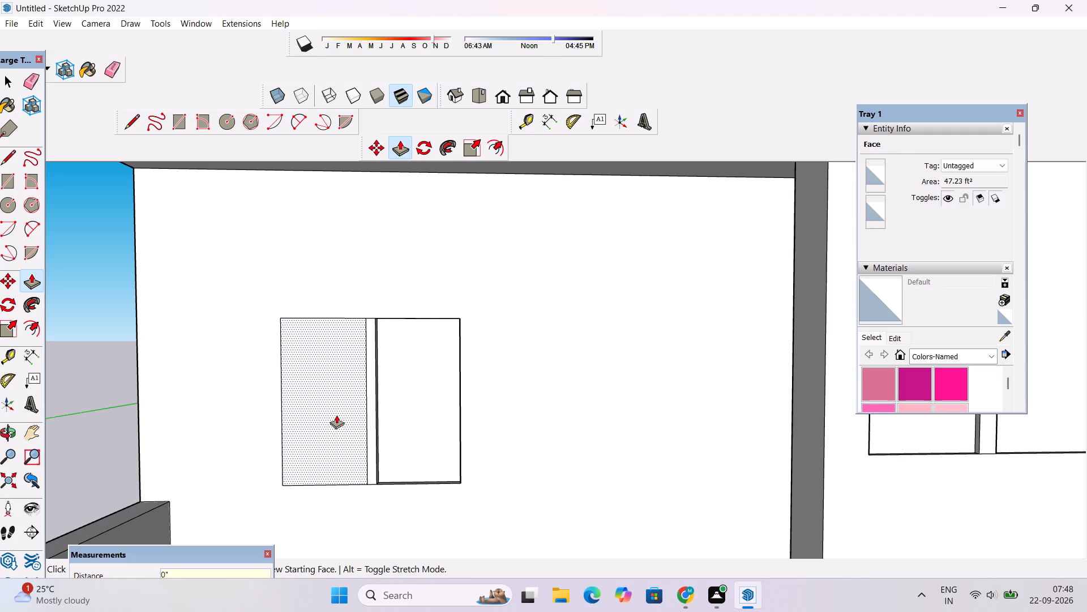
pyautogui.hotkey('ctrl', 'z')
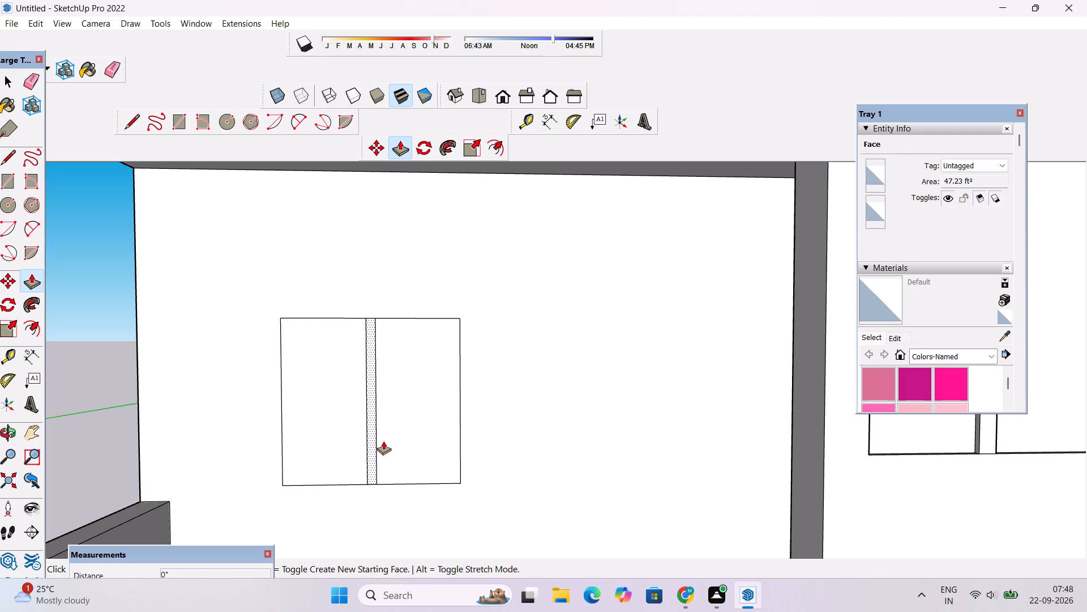
# Recess the right pane of the porch window 2" into the wall with Push/Pull.
pyautogui.click(384, 441)
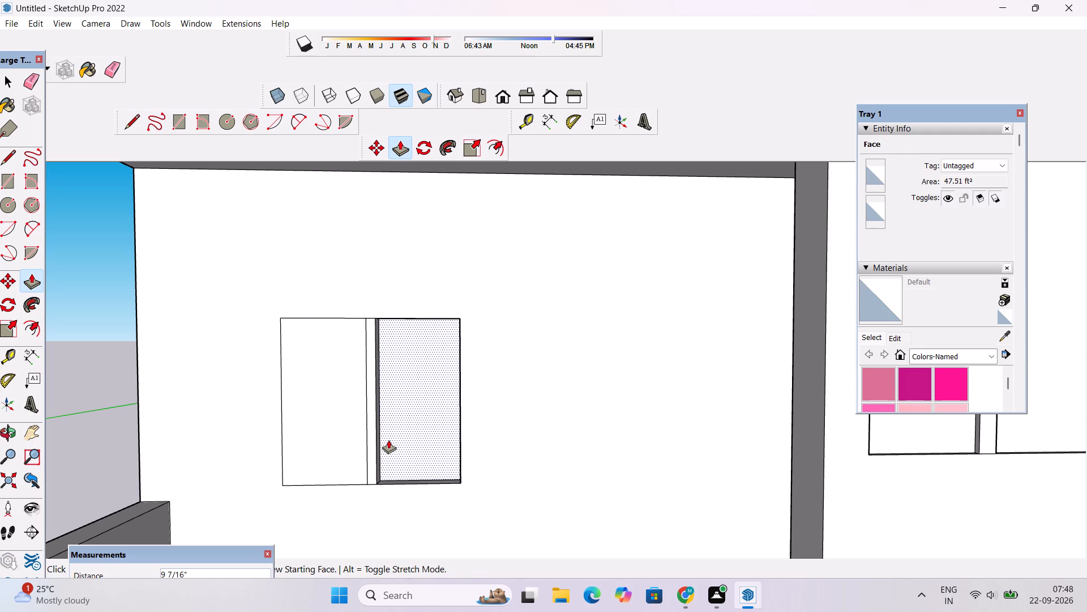
pyautogui.write('2"')
pyautogui.press('Return')
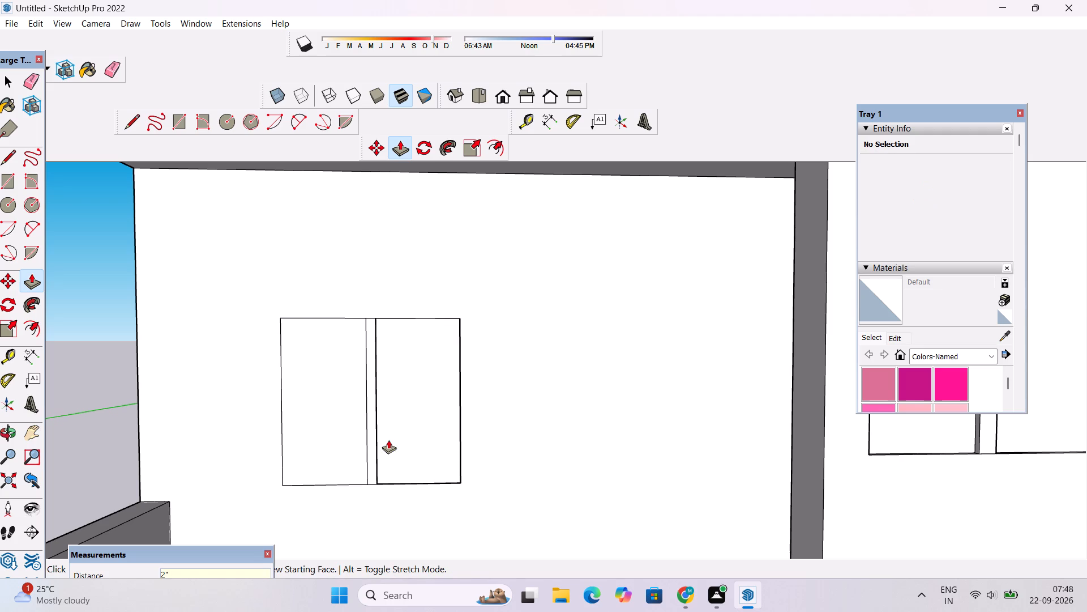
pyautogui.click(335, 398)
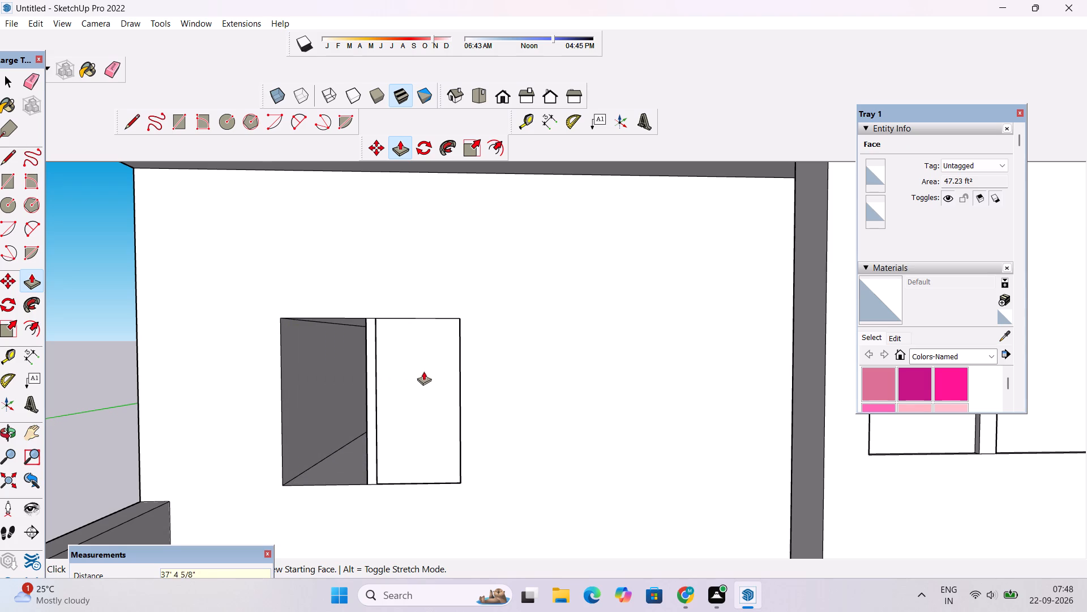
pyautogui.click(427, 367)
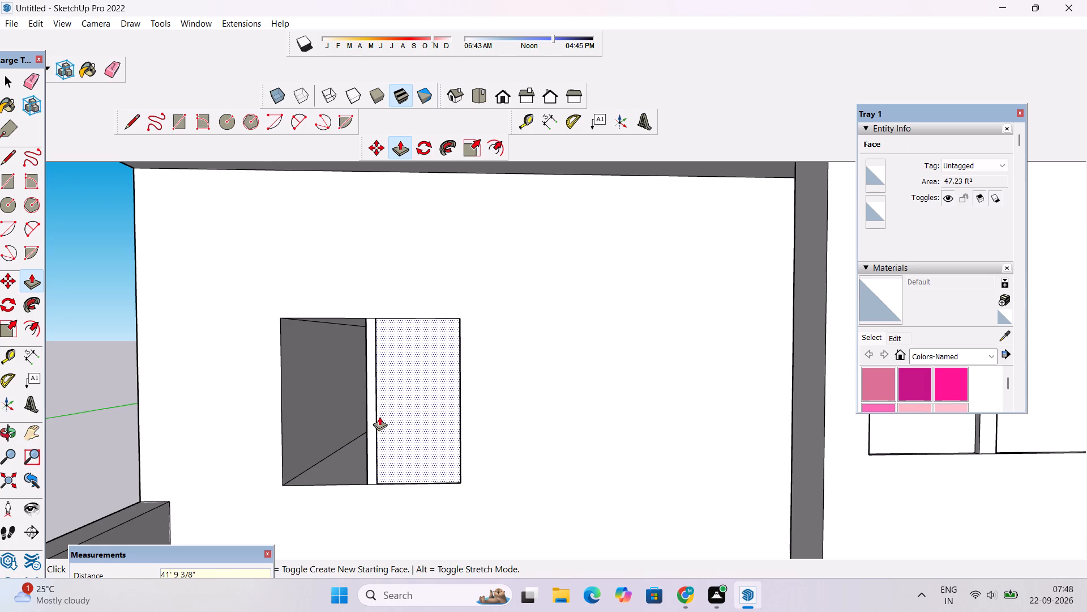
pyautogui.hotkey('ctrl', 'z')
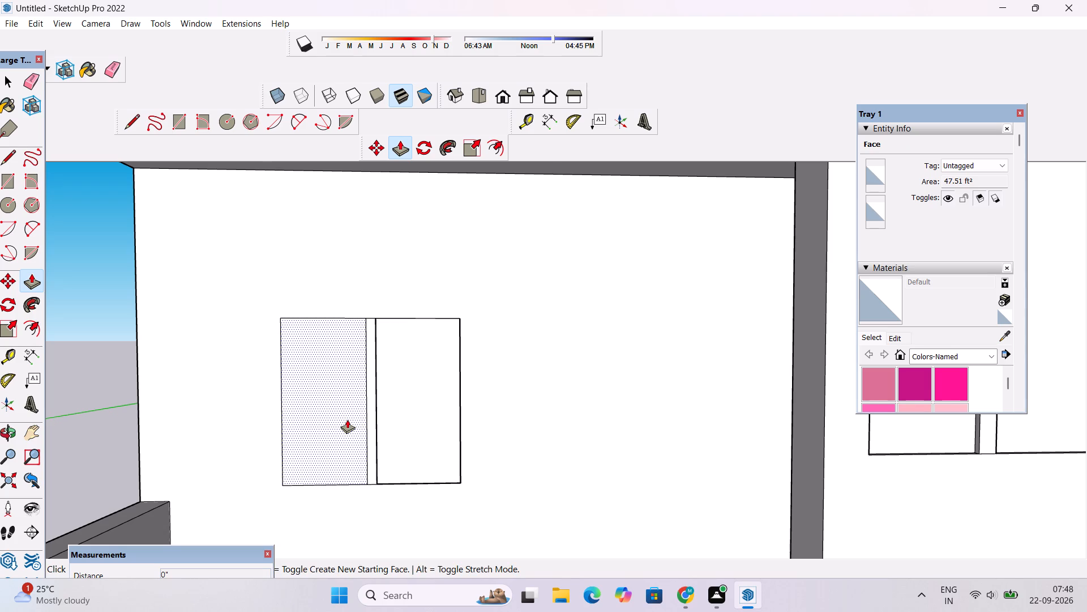
# Recess the left pane of the porch window 2" to match the depth of the right pane.
pyautogui.click(347, 419)
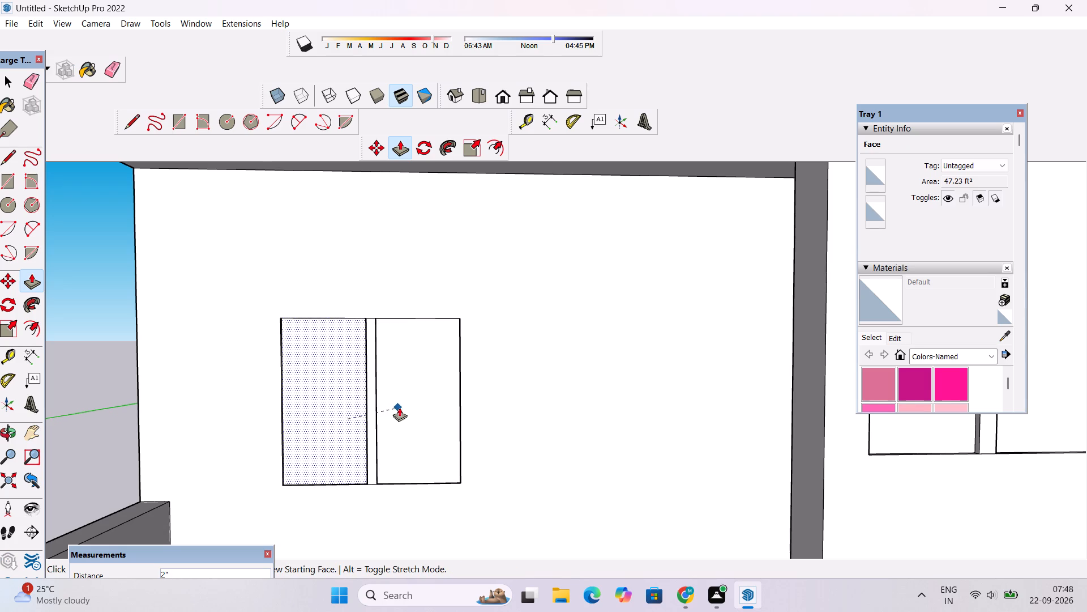
pyautogui.click(425, 401)
# Examine the recessed porch window and the surrounding facade from the front, the side and above.
pyautogui.press('o')
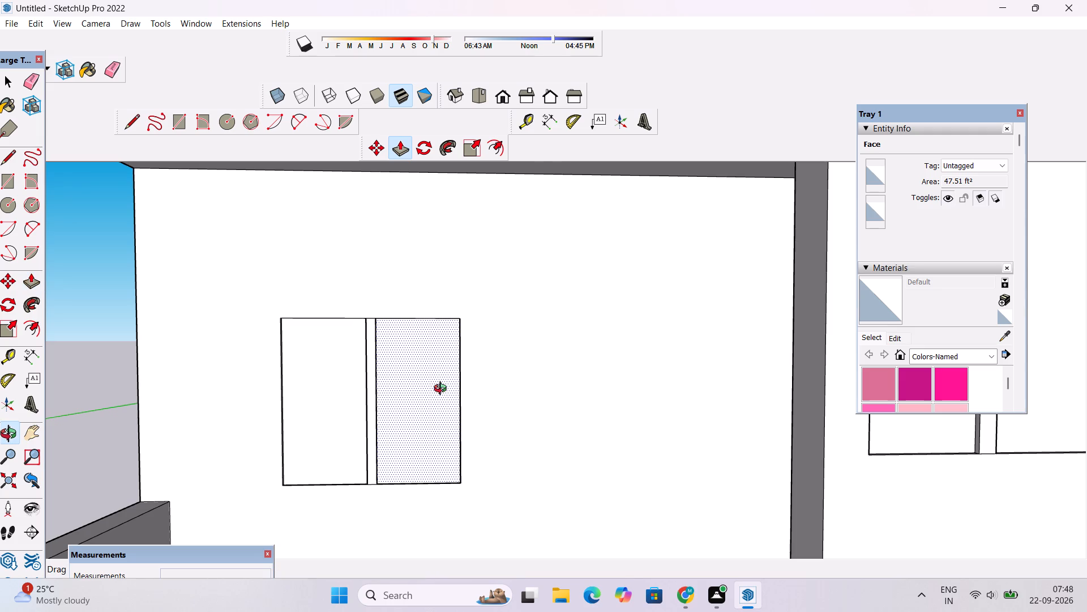
pyautogui.scroll(-6, 443, 390)
pyautogui.moveTo(341, 405); pyautogui.dragTo(574, 397)
pyautogui.scroll(4, 579, 390)
pyautogui.moveTo(584, 391); pyautogui.dragTo(416, 413)
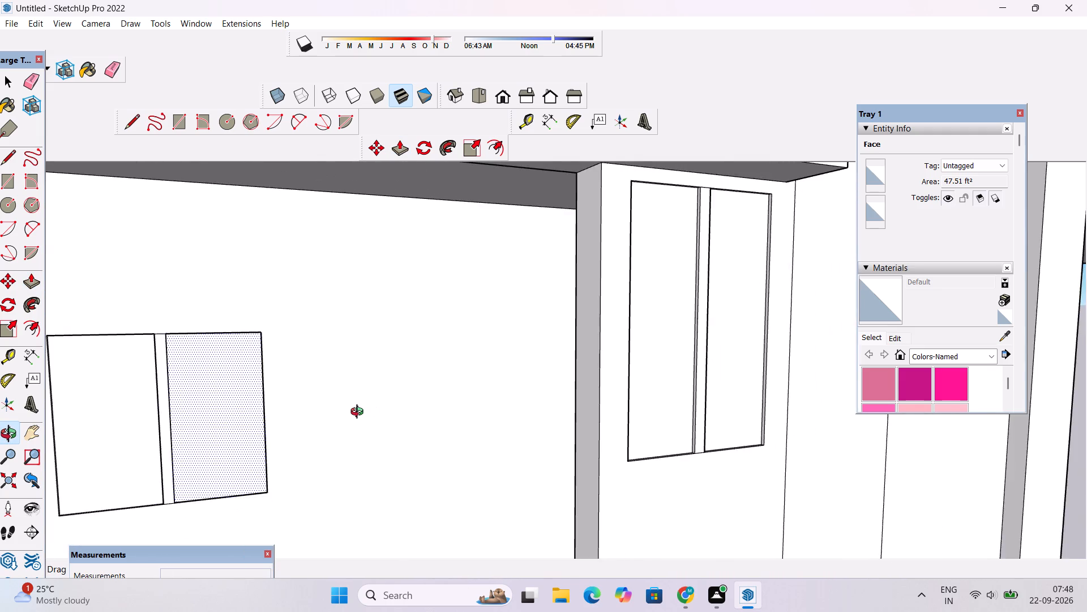
pyautogui.scroll(-4, 360, 413)
pyautogui.keyDown('shift'); pyautogui.moveTo(340, 423); pyautogui.dragTo(436, 426); pyautogui.keyUp('shift')
pyautogui.scroll(-3, 442, 425)
pyautogui.moveTo(440, 410); pyautogui.dragTo(446, 433)
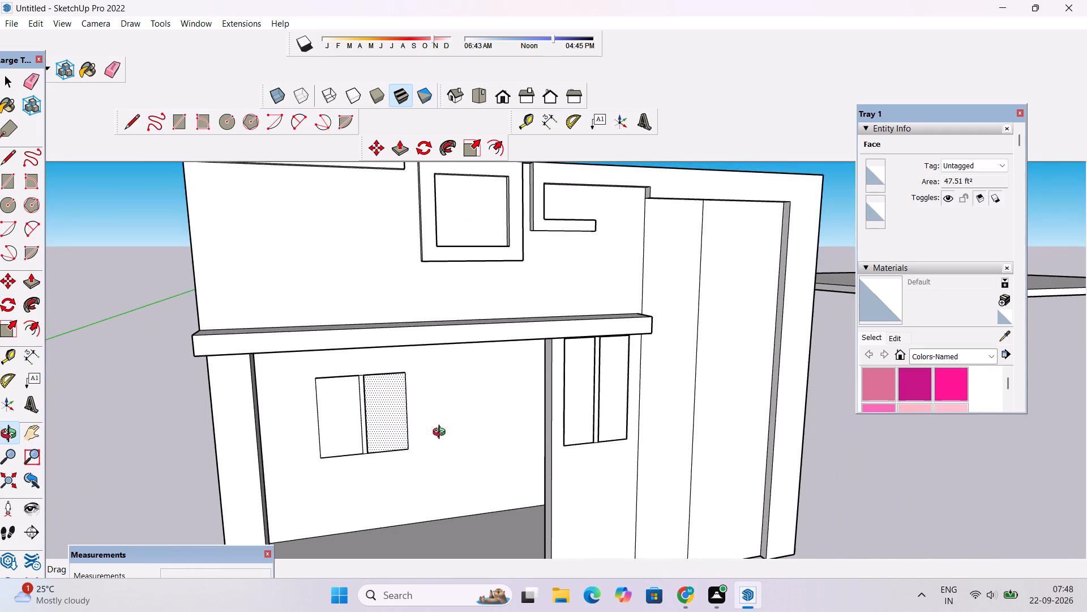
pyautogui.scroll(2, 419, 419)
pyautogui.moveTo(356, 429); pyautogui.dragTo(587, 418)
pyautogui.scroll(-3, 559, 419)
pyautogui.keyDown('shift'); pyautogui.moveTo(501, 443); pyautogui.dragTo(536, 354); pyautogui.keyUp('shift')
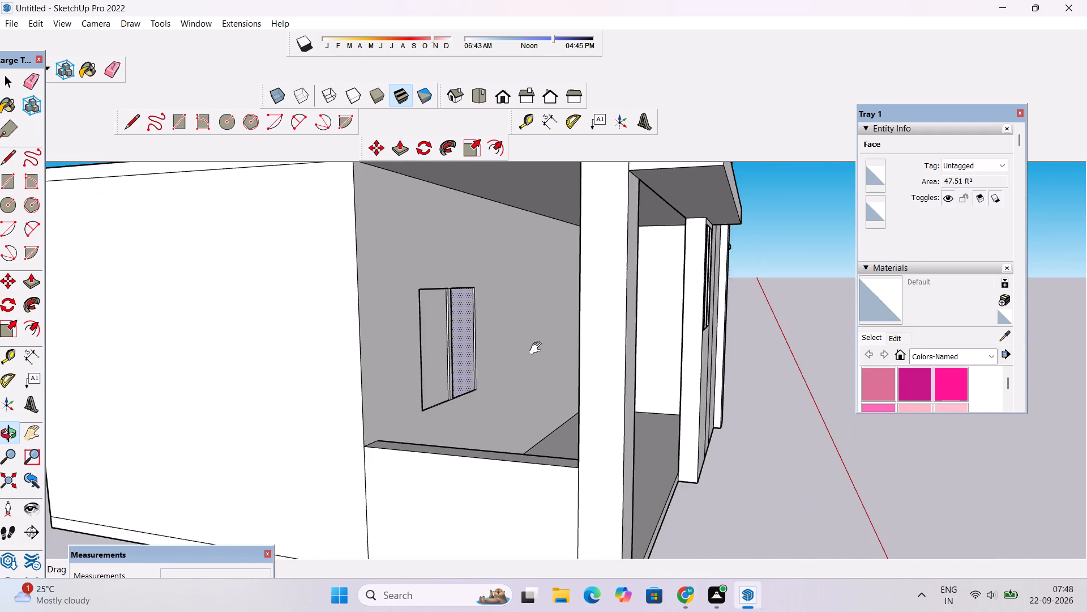
pyautogui.scroll(1, 548, 363)
pyautogui.moveTo(654, 324); pyautogui.dragTo(504, 361)
pyautogui.scroll(-4, 460, 362)
pyautogui.keyDown('shift'); pyautogui.moveTo(545, 347); pyautogui.dragTo(482, 363); pyautogui.keyUp('shift')
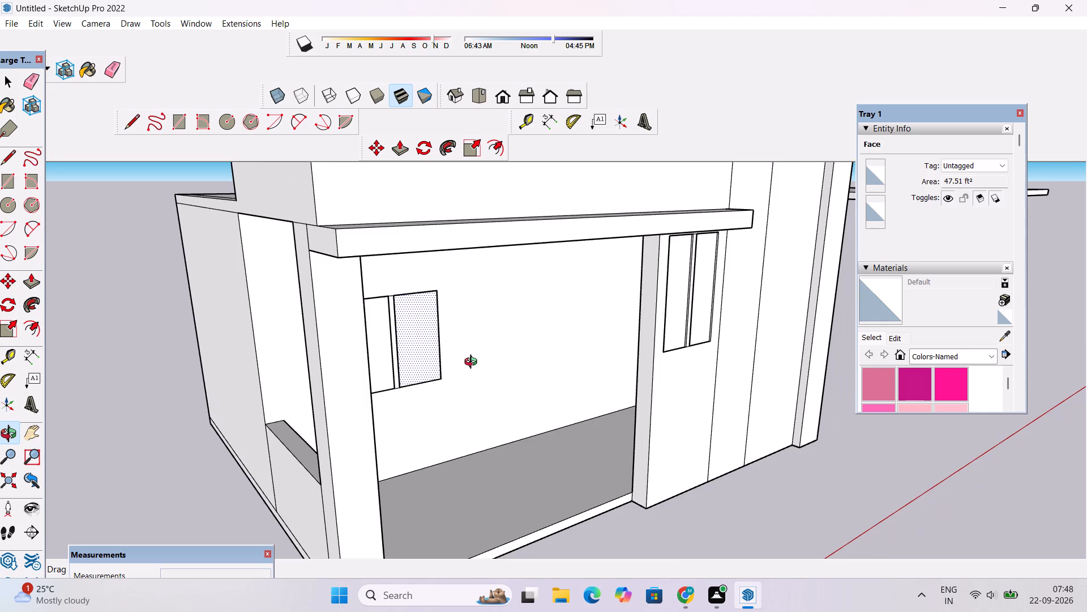
pyautogui.scroll(-2, 473, 363)
pyautogui.keyDown('shift'); pyautogui.moveTo(475, 363); pyautogui.dragTo(476, 390); pyautogui.keyUp('shift')
pyautogui.scroll(1, 476, 390)
pyautogui.keyDown('shift'); pyautogui.moveTo(476, 390); pyautogui.dragTo(530, 433); pyautogui.keyUp('shift')
pyautogui.scroll(-4, 532, 426)
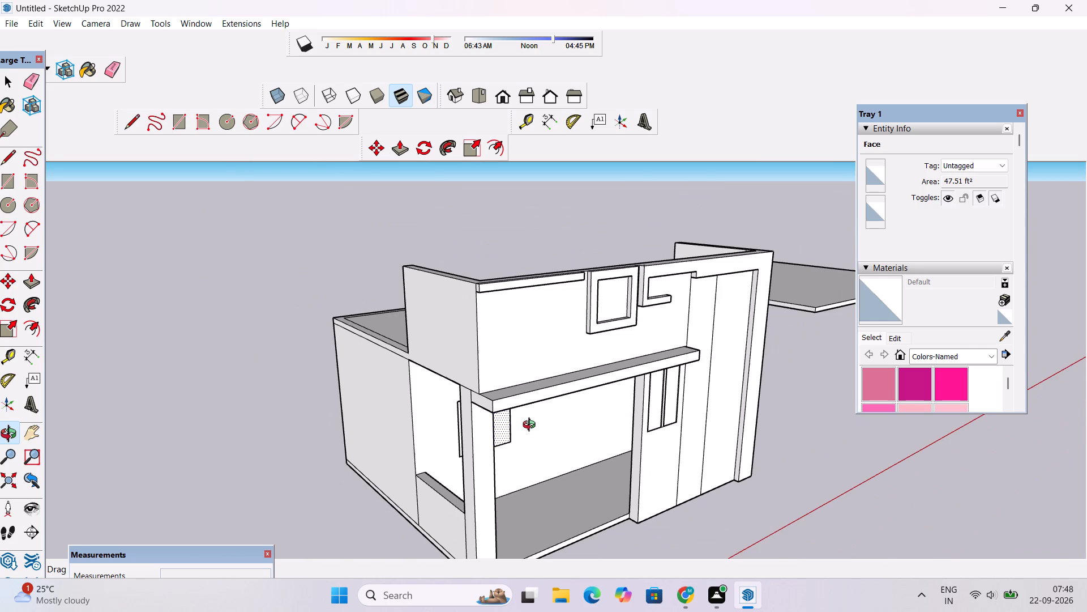
pyautogui.keyDown('shift'); pyautogui.moveTo(515, 446); pyautogui.dragTo(515, 411); pyautogui.keyUp('shift')
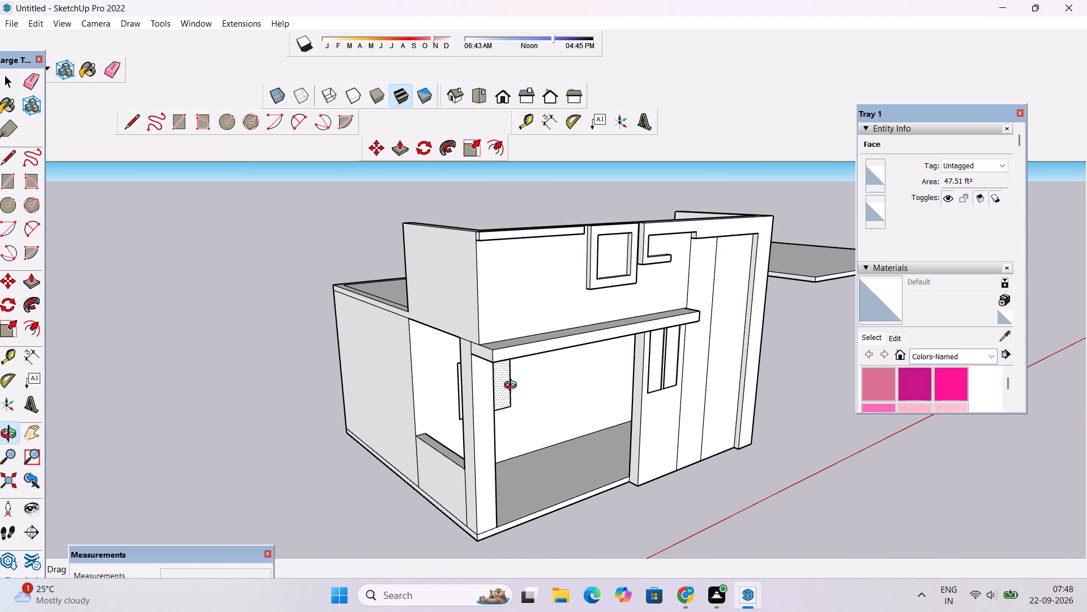
pyautogui.scroll(-2, 512, 386)
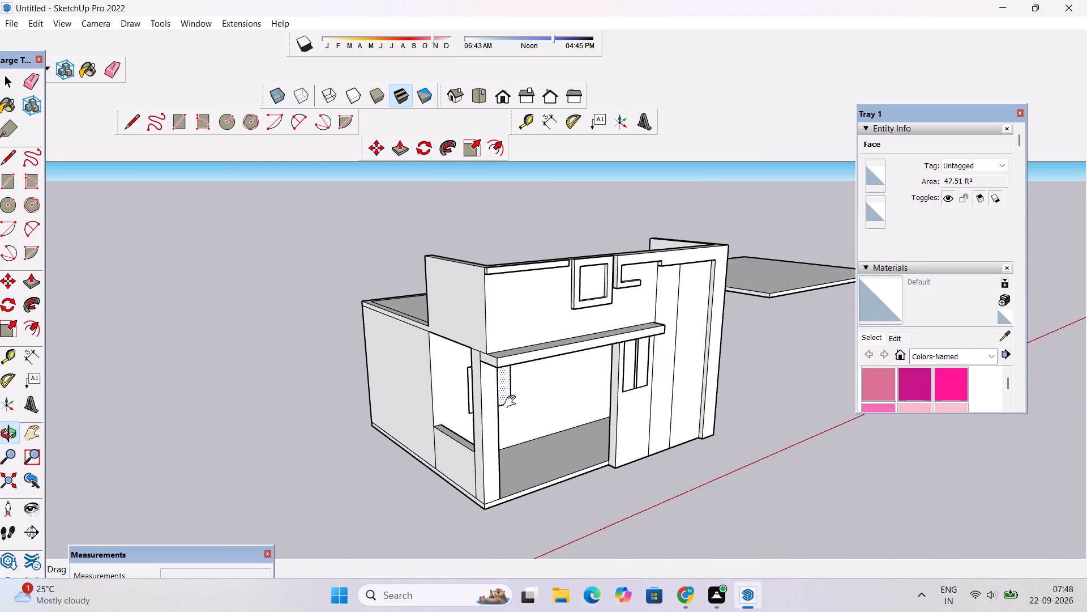
pyautogui.keyDown('shift'); pyautogui.moveTo(510, 431); pyautogui.dragTo(494, 364); pyautogui.keyUp('shift')
pyautogui.scroll(12, 489, 356)
pyautogui.moveTo(619, 307); pyautogui.dragTo(550, 320)
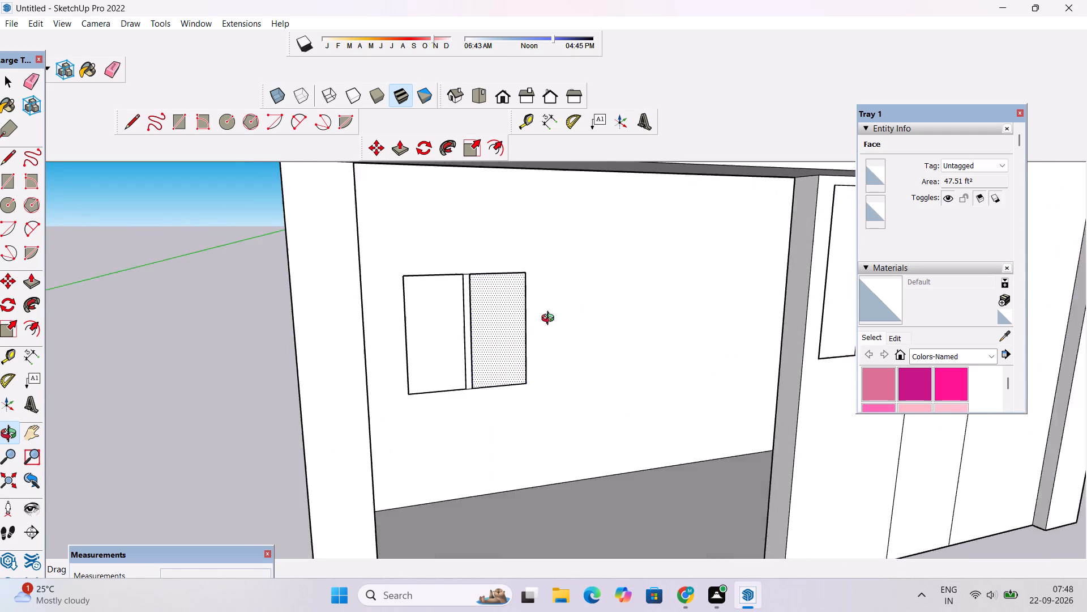
pyautogui.moveTo(550, 320); pyautogui.dragTo(517, 325)
pyautogui.keyDown('shift'); pyautogui.moveTo(466, 344); pyautogui.dragTo(431, 367); pyautogui.keyUp('shift')
pyautogui.scroll(3, 428, 374)
pyautogui.keyDown('shift'); pyautogui.moveTo(433, 374); pyautogui.dragTo(426, 352); pyautogui.keyUp('shift')
pyautogui.scroll(-4, 407, 347)
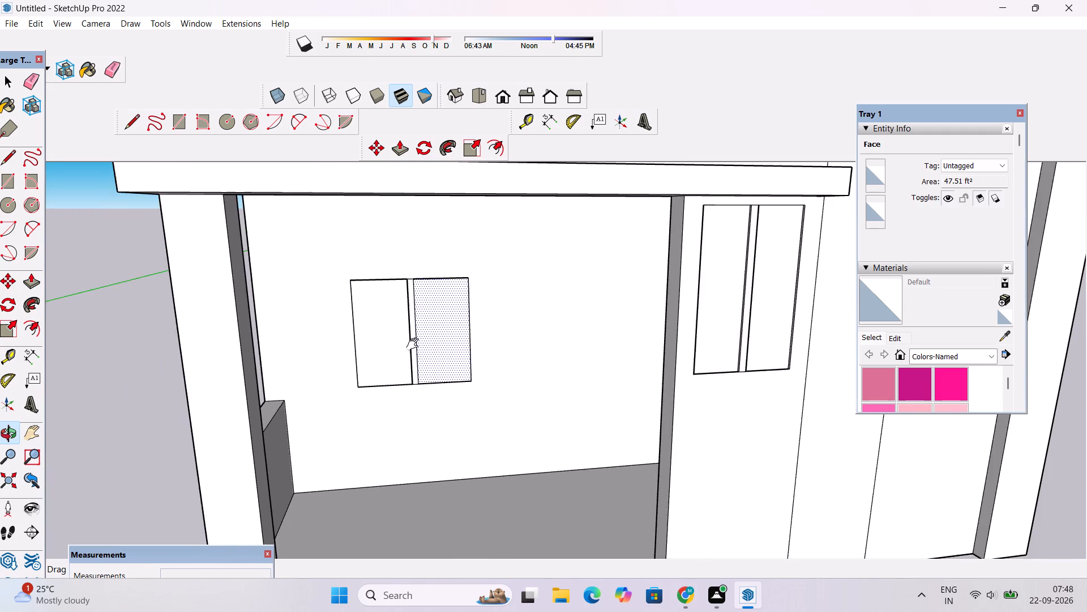
pyautogui.keyDown('shift'); pyautogui.moveTo(415, 345); pyautogui.dragTo(406, 369); pyautogui.keyUp('shift')
pyautogui.scroll(-3, 406, 369)
pyautogui.keyDown('shift'); pyautogui.moveTo(405, 369); pyautogui.dragTo(433, 377); pyautogui.keyUp('shift')
pyautogui.press('space')
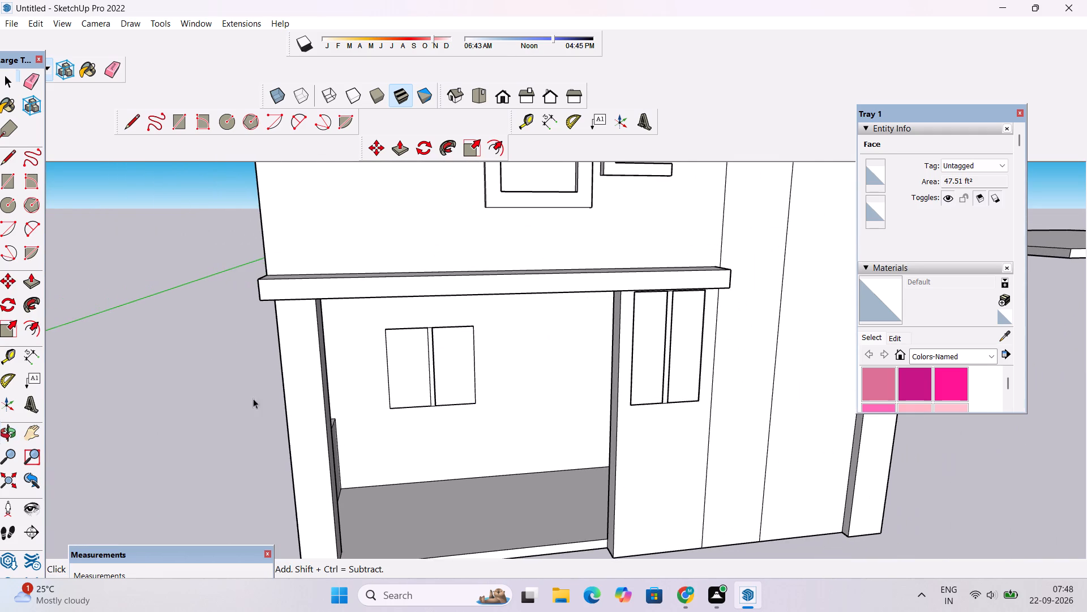
# Erase the short edge across the top of the porch window's mullion so it merges with the wall.
pyautogui.press('o')
pyautogui.scroll(7, 384, 374)
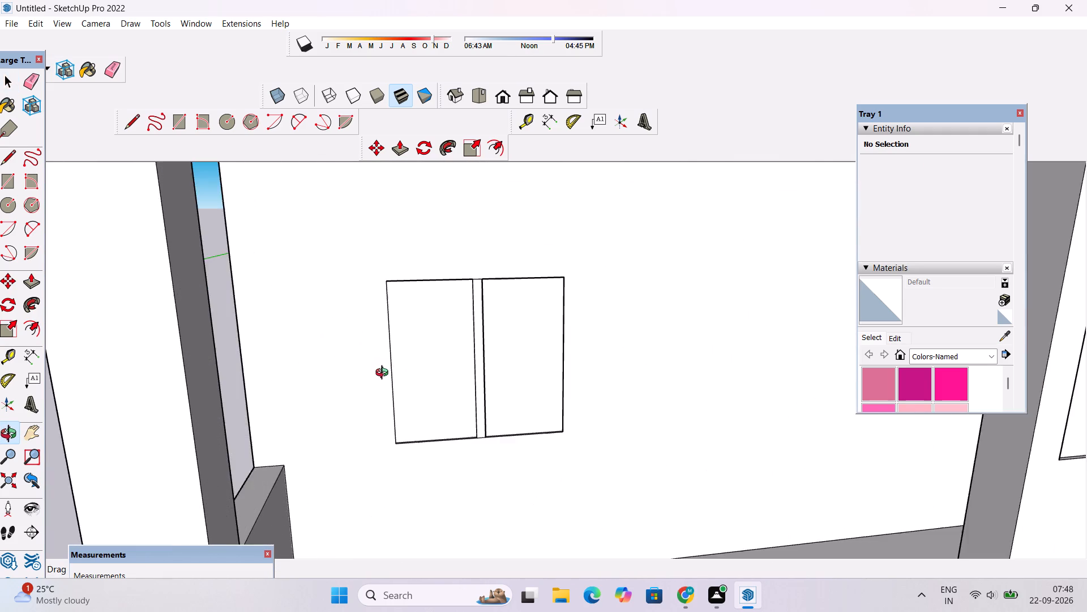
pyautogui.moveTo(386, 398); pyautogui.dragTo(555, 377)
pyautogui.moveTo(558, 380); pyautogui.dragTo(507, 424)
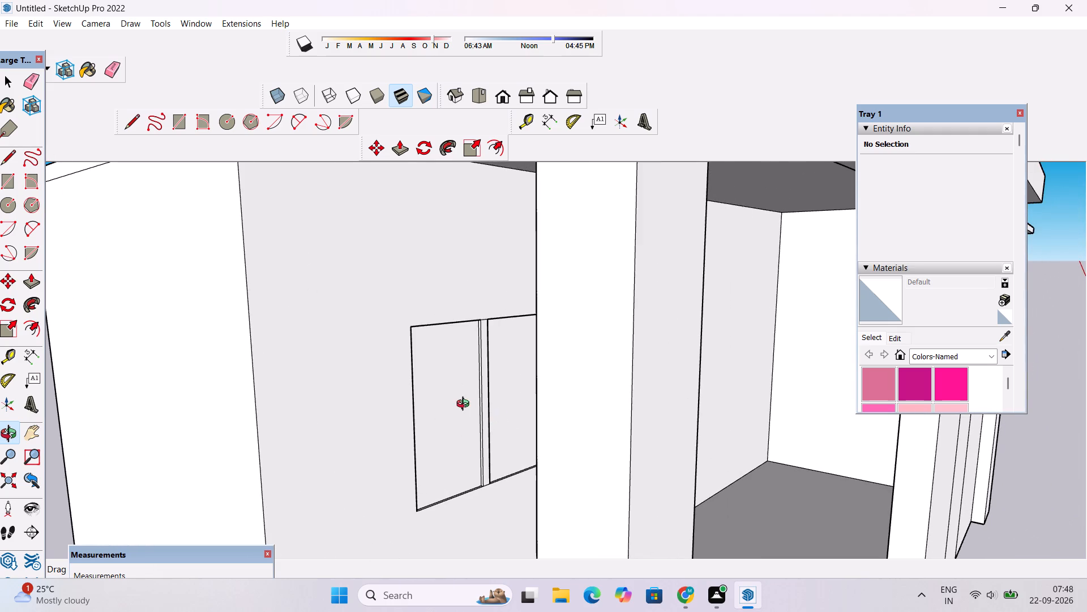
pyautogui.scroll(5, 446, 395)
pyautogui.keyDown('shift'); pyautogui.moveTo(489, 341); pyautogui.dragTo(446, 383); pyautogui.keyUp('shift')
pyautogui.scroll(9, 463, 329)
pyautogui.keyDown('shift'); pyautogui.moveTo(473, 321); pyautogui.dragTo(458, 332); pyautogui.keyUp('shift')
pyautogui.scroll(3, 458, 332)
pyautogui.press('e')
pyautogui.moveTo(449, 287); pyautogui.dragTo(450, 302)
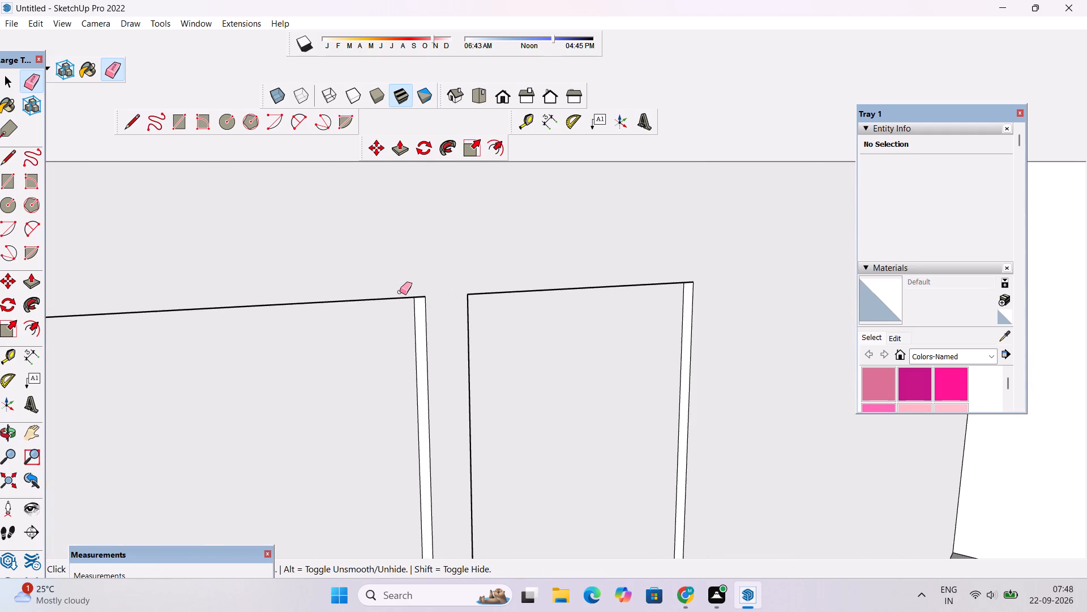
# Erase the short edge across the bottom of the porch window's mullion so it merges with the wall.
pyautogui.scroll(-18, 388, 284)
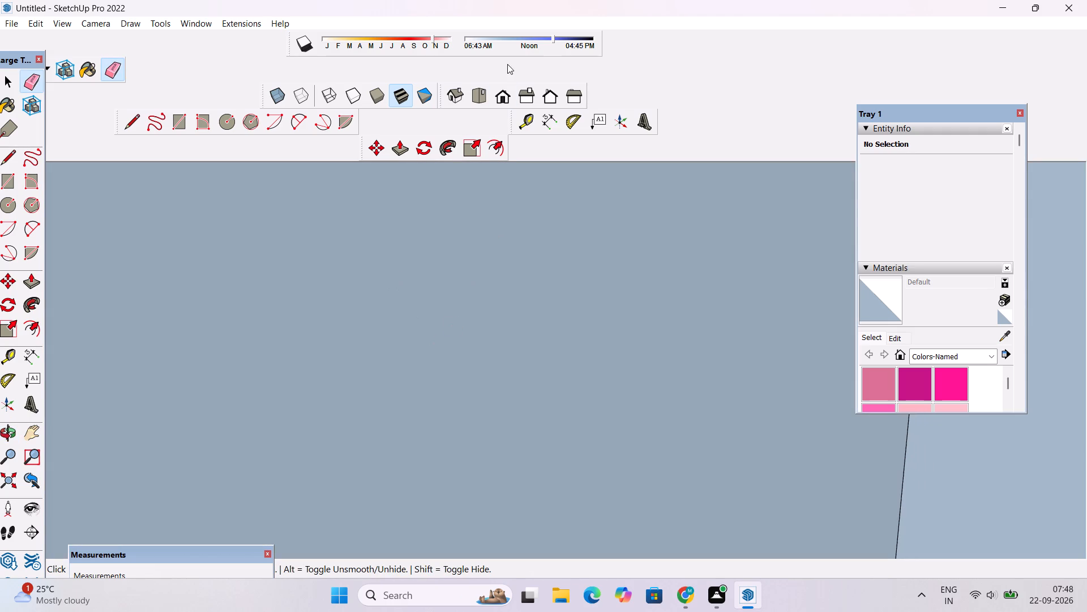
pyautogui.click(503, 97)
pyautogui.scroll(-8, 388, 295)
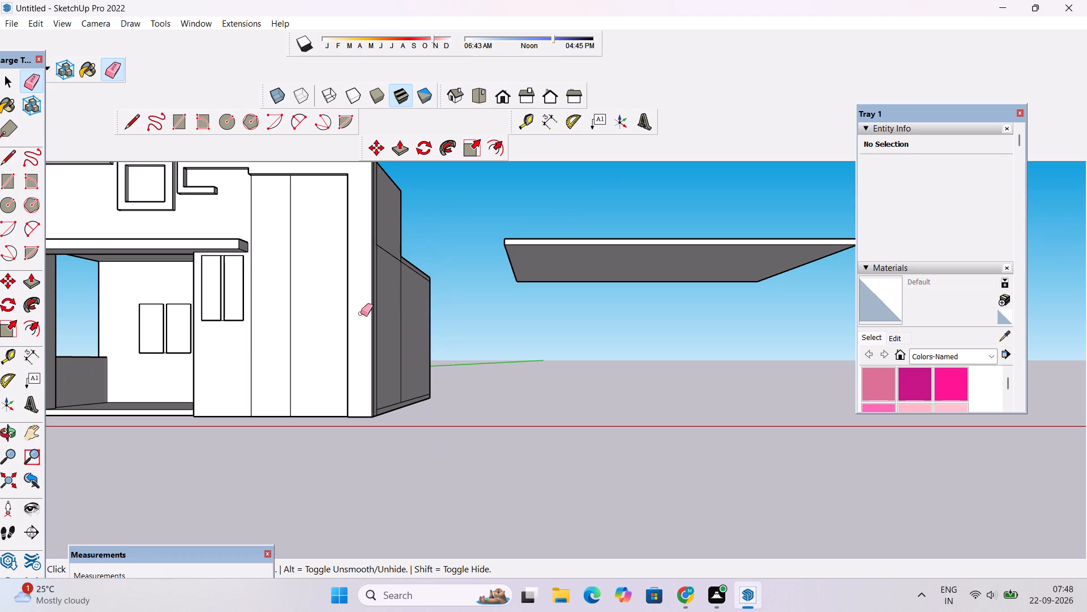
pyautogui.press('o')
pyautogui.scroll(3, 320, 367)
pyautogui.keyDown('shift'); pyautogui.moveTo(190, 367); pyautogui.dragTo(399, 398); pyautogui.keyUp('shift')
pyautogui.scroll(16, 320, 380)
pyautogui.scroll(5, 284, 349)
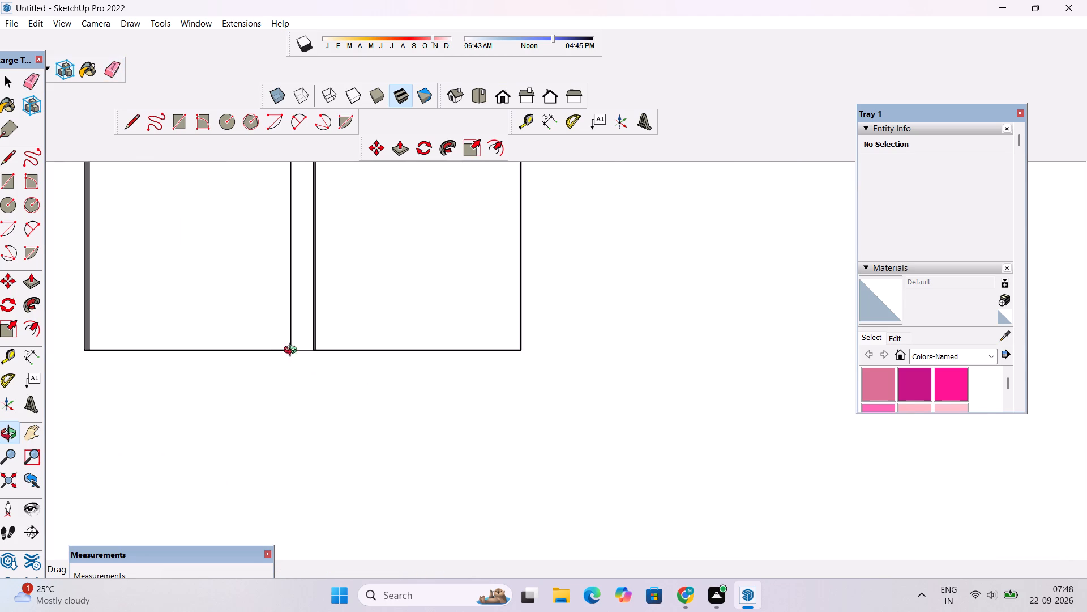
pyautogui.scroll(9, 293, 351)
pyautogui.keyDown('shift'); pyautogui.moveTo(314, 355); pyautogui.dragTo(352, 376); pyautogui.keyUp('shift')
pyautogui.scroll(4, 343, 376)
pyautogui.press('e')
pyautogui.moveTo(327, 345); pyautogui.dragTo(327, 346)
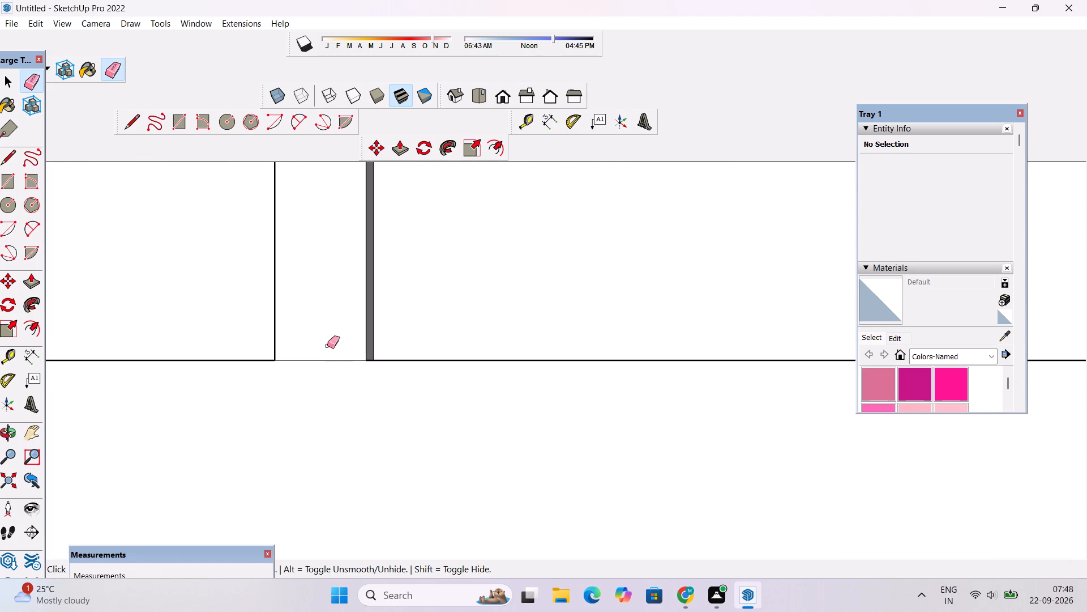
pyautogui.moveTo(327, 346); pyautogui.dragTo(328, 368)
# Examine the two-pane porch window and the whole porch from the front and the open side.
pyautogui.scroll(-9, 305, 367)
pyautogui.press('o')
pyautogui.scroll(-4, 303, 365)
pyautogui.moveTo(435, 316); pyautogui.dragTo(424, 385)
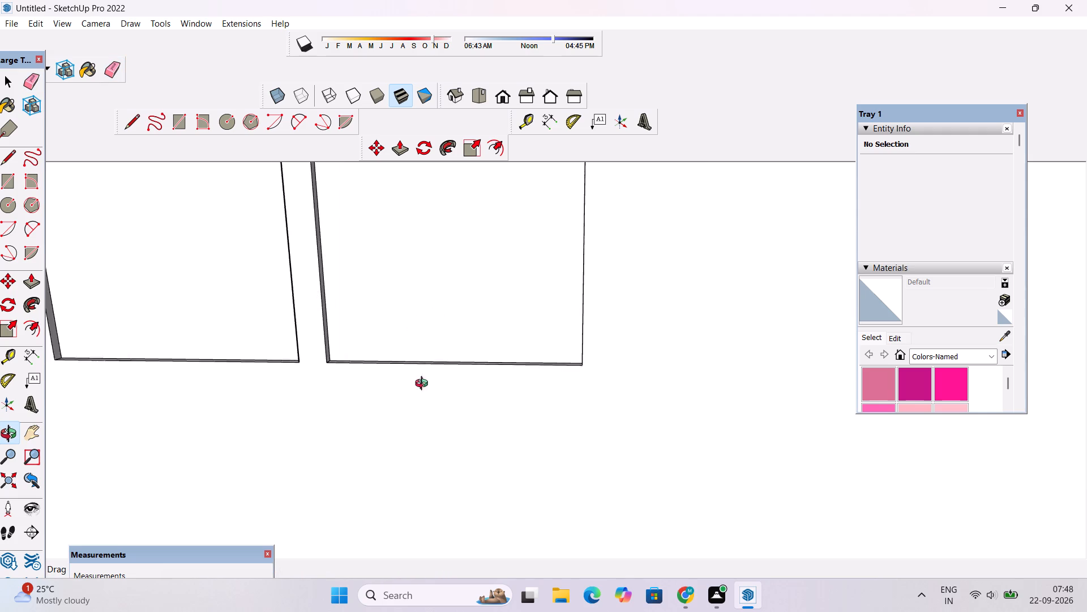
pyautogui.moveTo(424, 385); pyautogui.dragTo(478, 362)
pyautogui.scroll(-6, 404, 333)
pyautogui.keyDown('shift'); pyautogui.moveTo(332, 337); pyautogui.dragTo(426, 348); pyautogui.keyUp('shift')
pyautogui.scroll(-9, 426, 348)
pyautogui.moveTo(420, 396); pyautogui.dragTo(425, 312)
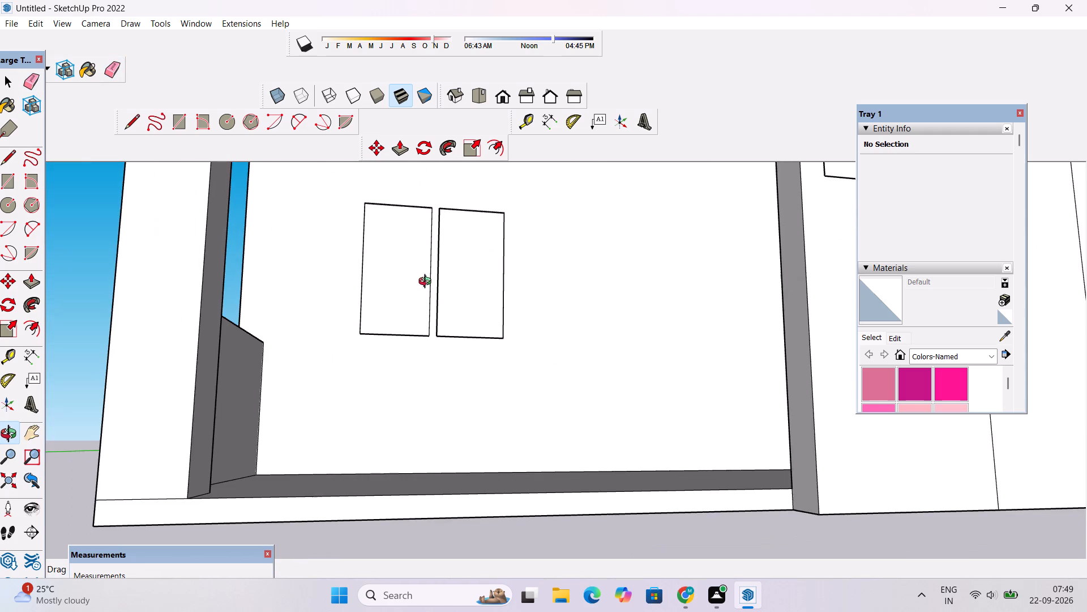
pyautogui.moveTo(425, 281); pyautogui.dragTo(399, 373)
pyautogui.scroll(-4, 384, 318)
pyautogui.keyDown('shift'); pyautogui.moveTo(384, 313); pyautogui.dragTo(374, 403); pyautogui.keyUp('shift')
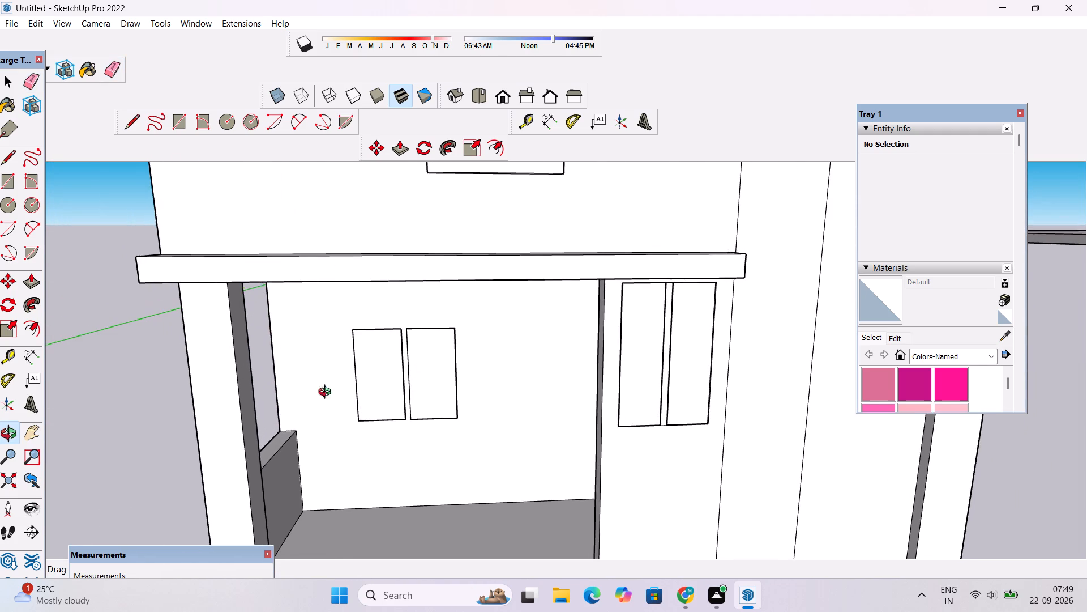
pyautogui.moveTo(301, 388); pyautogui.dragTo(497, 360)
pyautogui.scroll(-5, 478, 360)
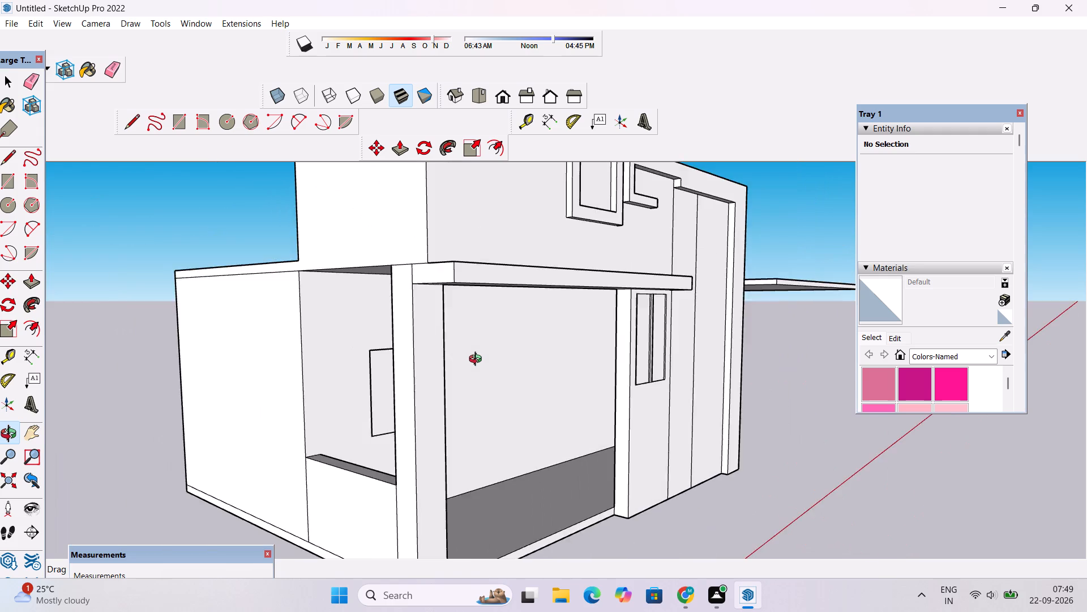
# Examine the porch, its low side wall, the windows and the canopy slab from the open side and the front.
pyautogui.scroll(-4, 478, 360)
pyautogui.scroll(10, 442, 297)
pyautogui.moveTo(465, 372); pyautogui.dragTo(540, 394)
pyautogui.keyDown('shift'); pyautogui.moveTo(531, 362); pyautogui.dragTo(495, 318); pyautogui.keyUp('shift')
pyautogui.moveTo(506, 373); pyautogui.dragTo(566, 389)
pyautogui.keyDown('shift'); pyautogui.moveTo(607, 390); pyautogui.dragTo(518, 371); pyautogui.keyUp('shift')
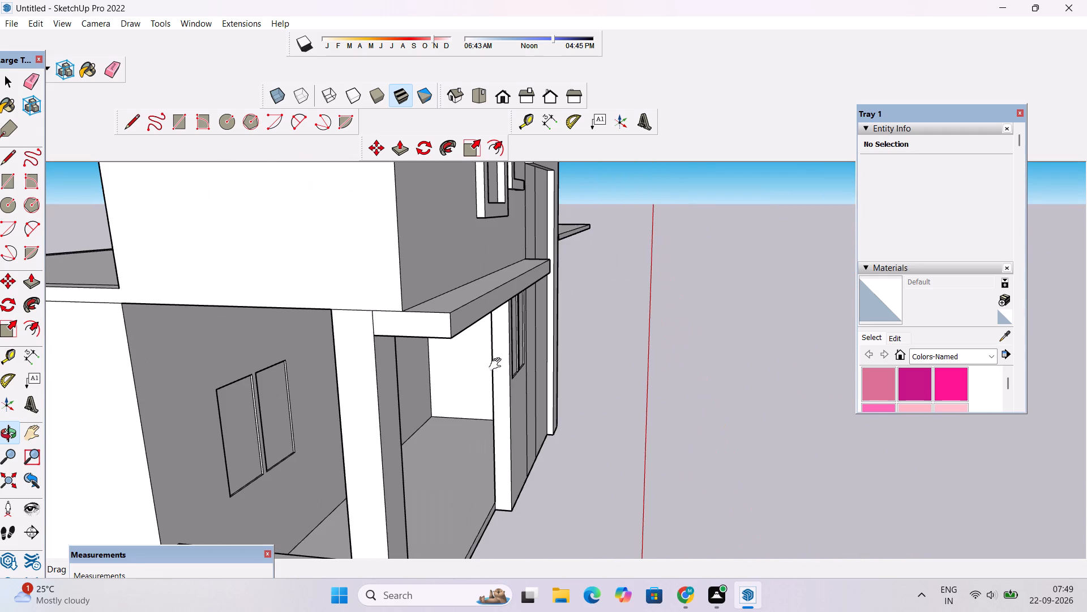
pyautogui.scroll(5, 406, 342)
pyautogui.scroll(-5, 406, 342)
pyautogui.moveTo(676, 303); pyautogui.dragTo(541, 321)
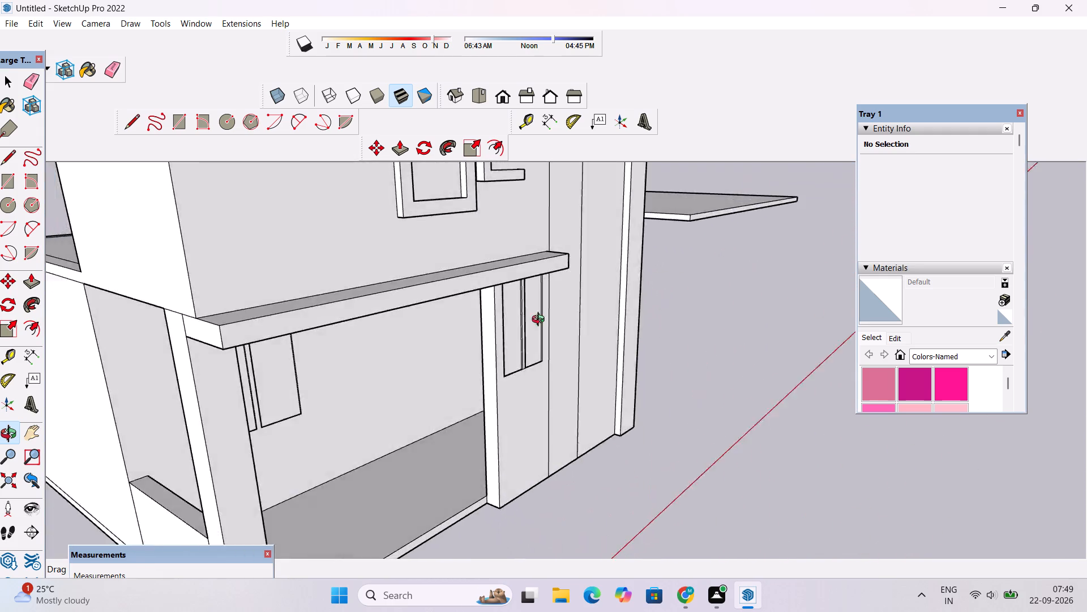
pyautogui.moveTo(541, 321); pyautogui.dragTo(289, 348)
pyautogui.scroll(-6, 383, 329)
pyautogui.keyDown('shift'); pyautogui.moveTo(510, 317); pyautogui.dragTo(534, 387); pyautogui.keyUp('shift')
pyautogui.moveTo(517, 393); pyautogui.dragTo(526, 330)
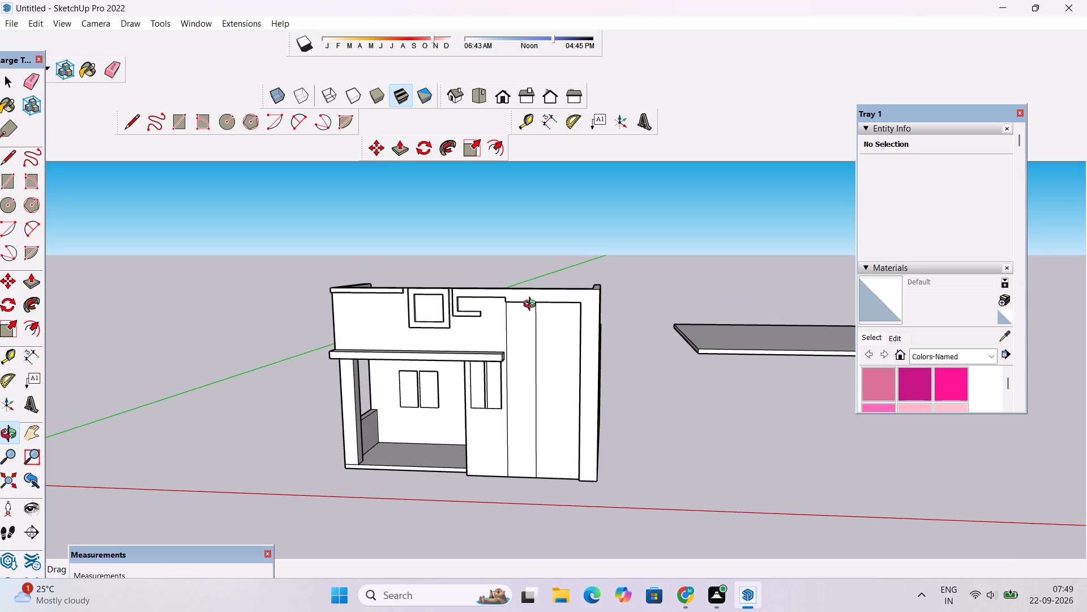
# Examine the front facade from several angles, including the porch, upper frames and tall recessed panel inside the C-shaped frame.
pyautogui.scroll(4, 511, 342)
pyautogui.moveTo(511, 371); pyautogui.dragTo(521, 345)
pyautogui.scroll(4, 522, 342)
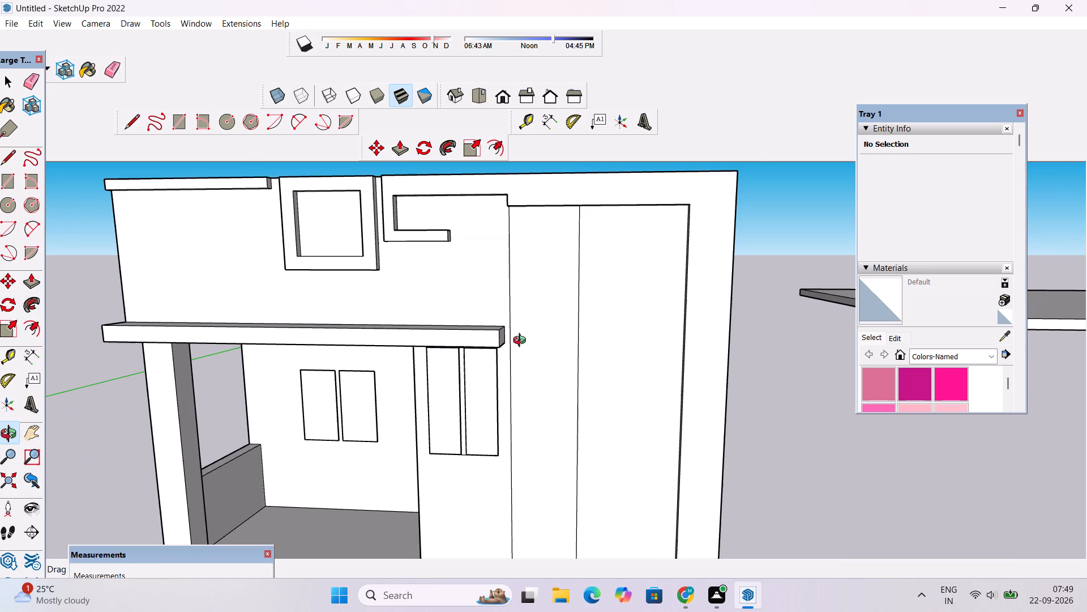
pyautogui.scroll(5, 522, 342)
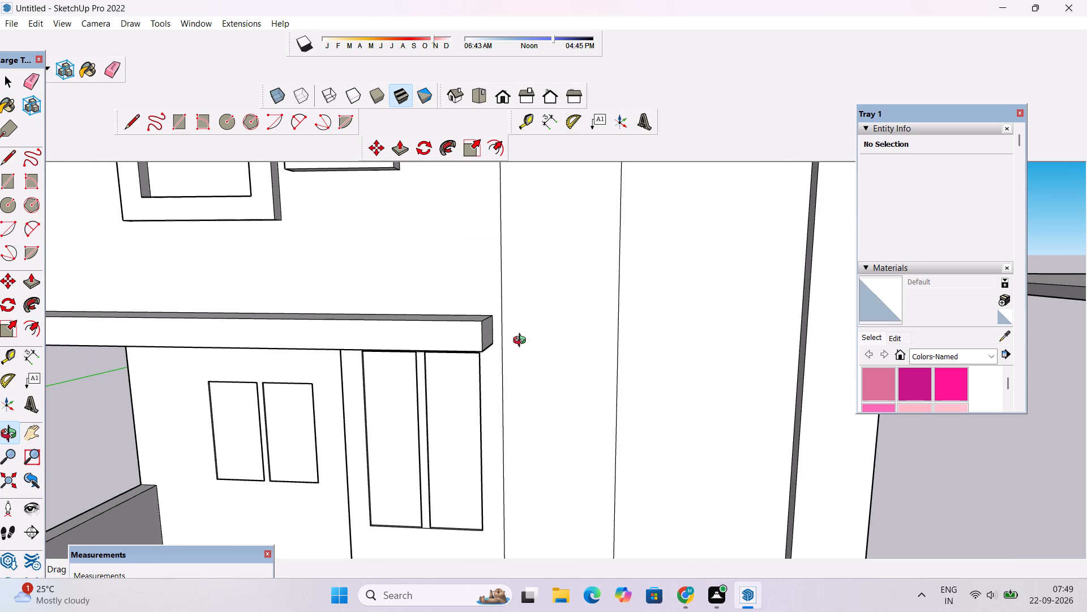
pyautogui.scroll(-2, 522, 342)
pyautogui.keyDown('shift'); pyautogui.moveTo(520, 356); pyautogui.dragTo(560, 346); pyautogui.keyUp('shift')
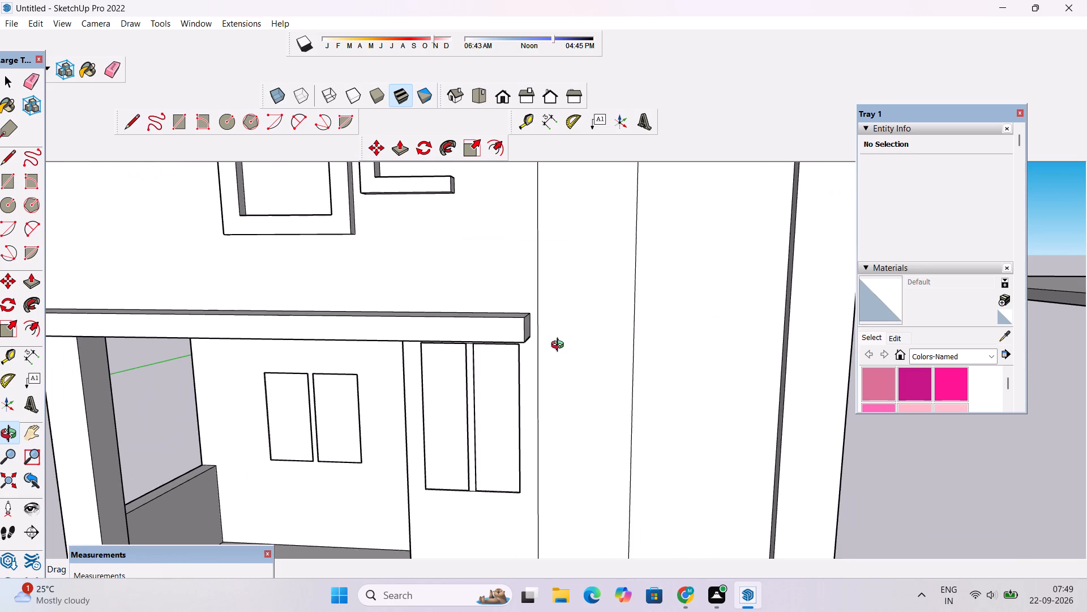
pyautogui.scroll(-3, 560, 346)
pyautogui.keyDown('shift'); pyautogui.moveTo(558, 347); pyautogui.dragTo(596, 360); pyautogui.keyUp('shift')
pyautogui.click(583, 365)
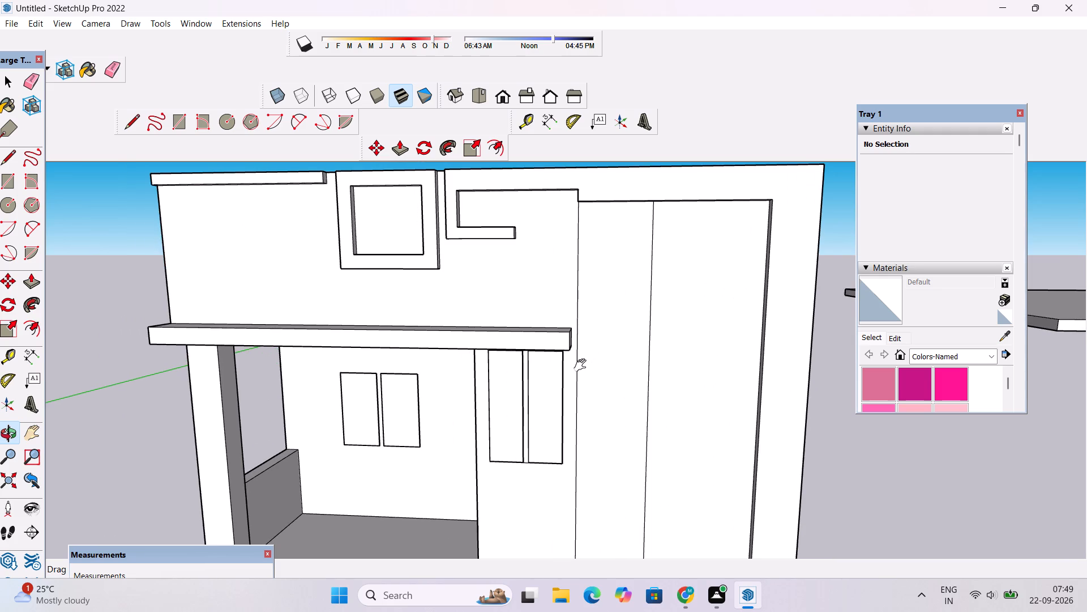
pyautogui.keyDown('shift'); pyautogui.moveTo(600, 369); pyautogui.dragTo(607, 373); pyautogui.keyUp('shift')
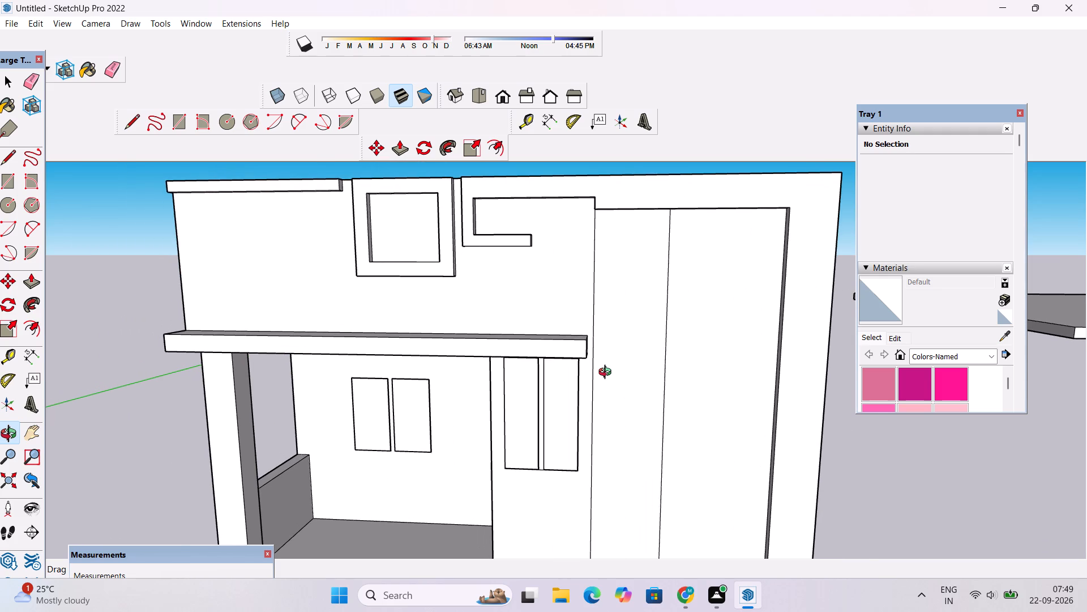
pyautogui.scroll(2, 607, 373)
pyautogui.scroll(-5, 607, 373)
pyautogui.keyDown('shift'); pyautogui.moveTo(607, 372); pyautogui.dragTo(611, 382); pyautogui.keyUp('shift')
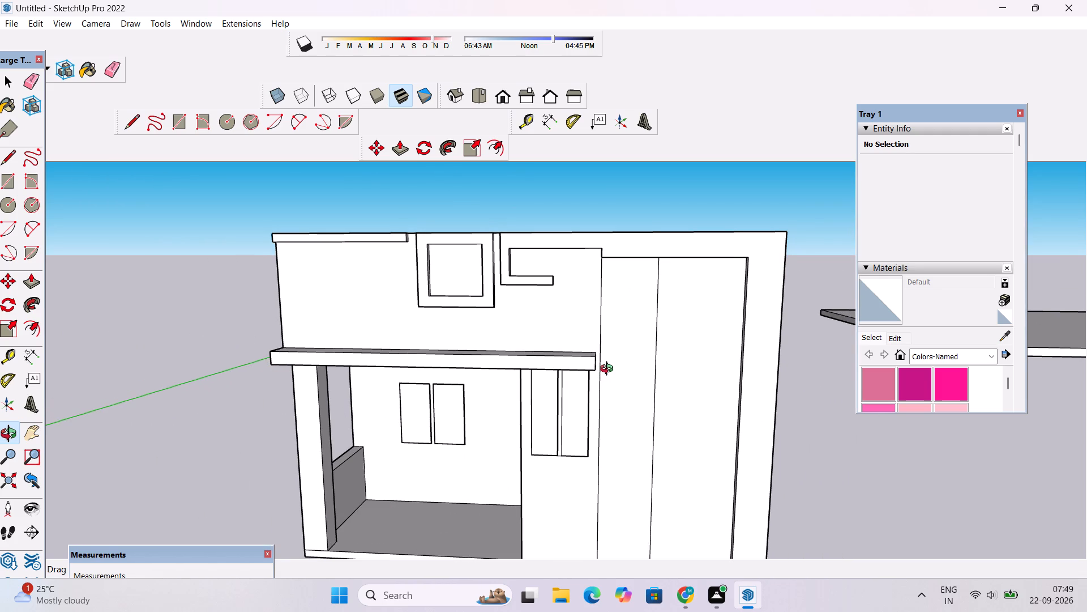
pyautogui.keyDown('shift'); pyautogui.moveTo(609, 366); pyautogui.dragTo(609, 372); pyautogui.keyUp('shift')
pyautogui.keyDown('shift'); pyautogui.click(609, 376); pyautogui.keyUp('shift')
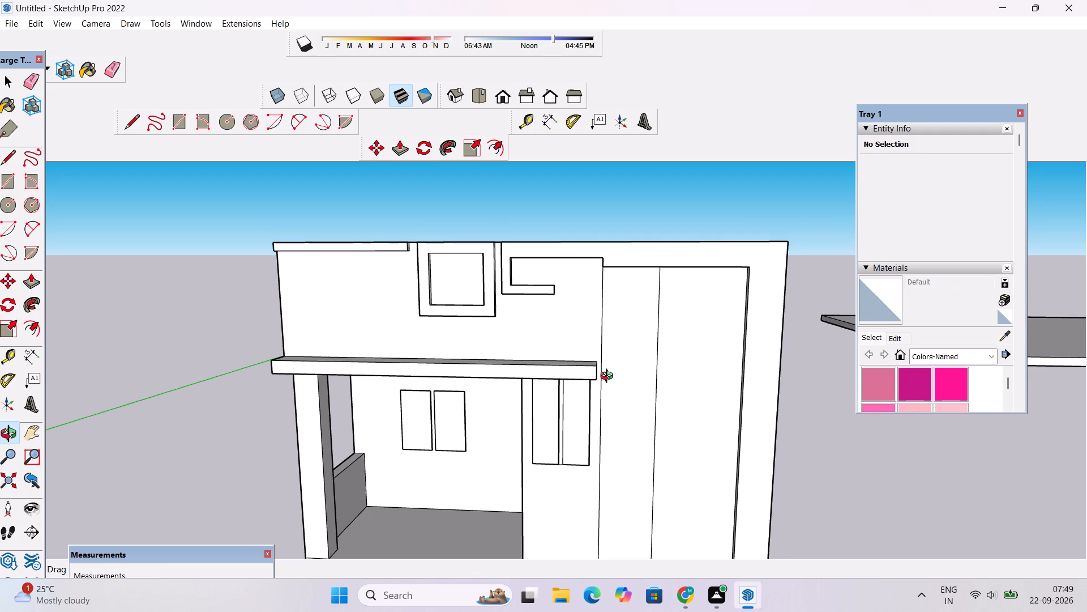
pyautogui.scroll(-2, 609, 377)
pyautogui.keyDown('shift'); pyautogui.click(609, 377); pyautogui.keyUp('shift')
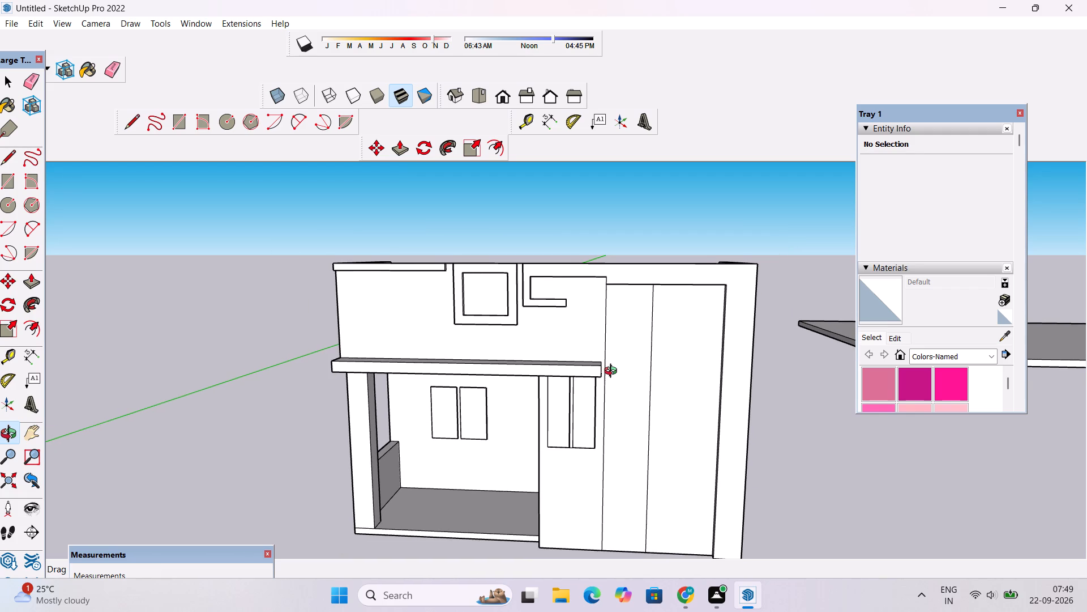
pyautogui.keyDown('shift'); pyautogui.moveTo(613, 372); pyautogui.dragTo(618, 379); pyautogui.keyUp('shift')
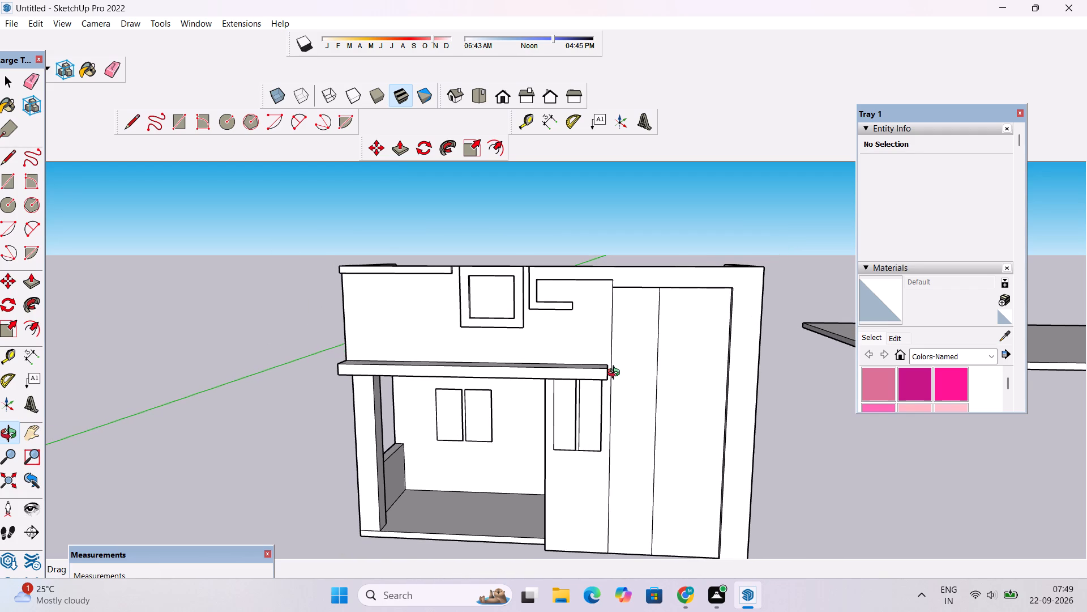
pyautogui.scroll(-2, 616, 374)
pyautogui.moveTo(627, 390); pyautogui.dragTo(634, 392)
pyautogui.scroll(2, 627, 390)
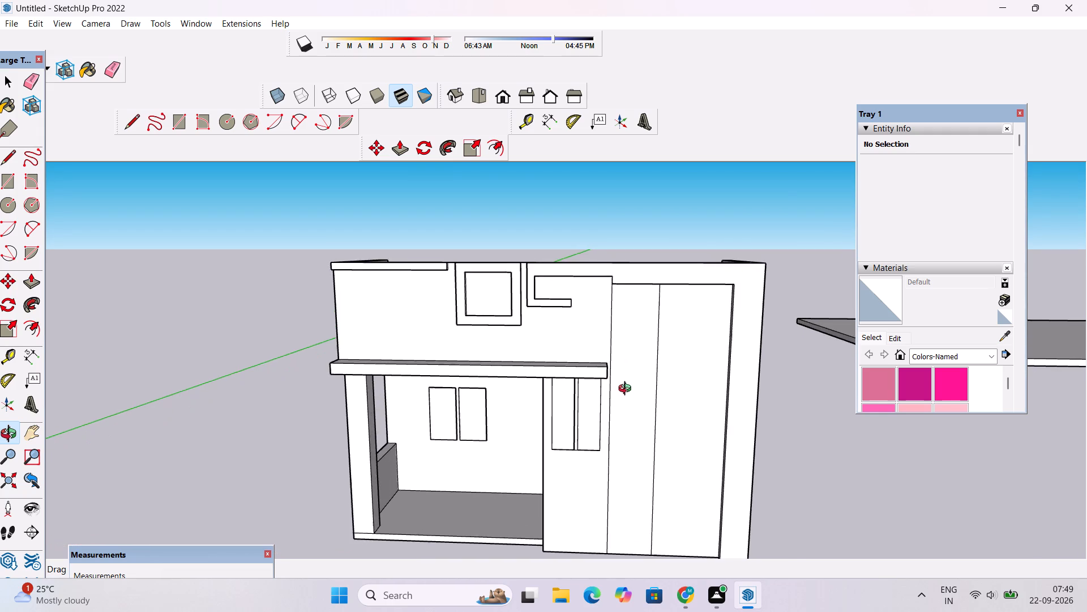
pyautogui.scroll(3, 627, 390)
pyautogui.keyDown('shift'); pyautogui.moveTo(626, 376); pyautogui.dragTo(557, 310); pyautogui.keyUp('shift')
pyautogui.scroll(-4, 546, 304)
pyautogui.moveTo(559, 329); pyautogui.dragTo(776, 284)
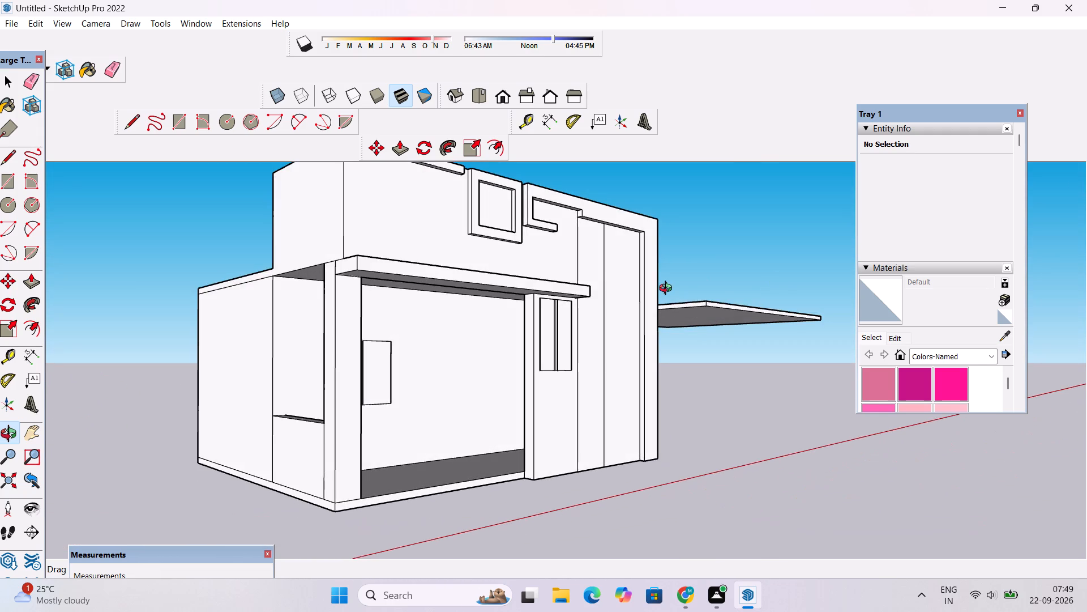
pyautogui.scroll(4, 665, 290)
pyautogui.scroll(-5, 665, 290)
pyautogui.moveTo(682, 283); pyautogui.dragTo(574, 311)
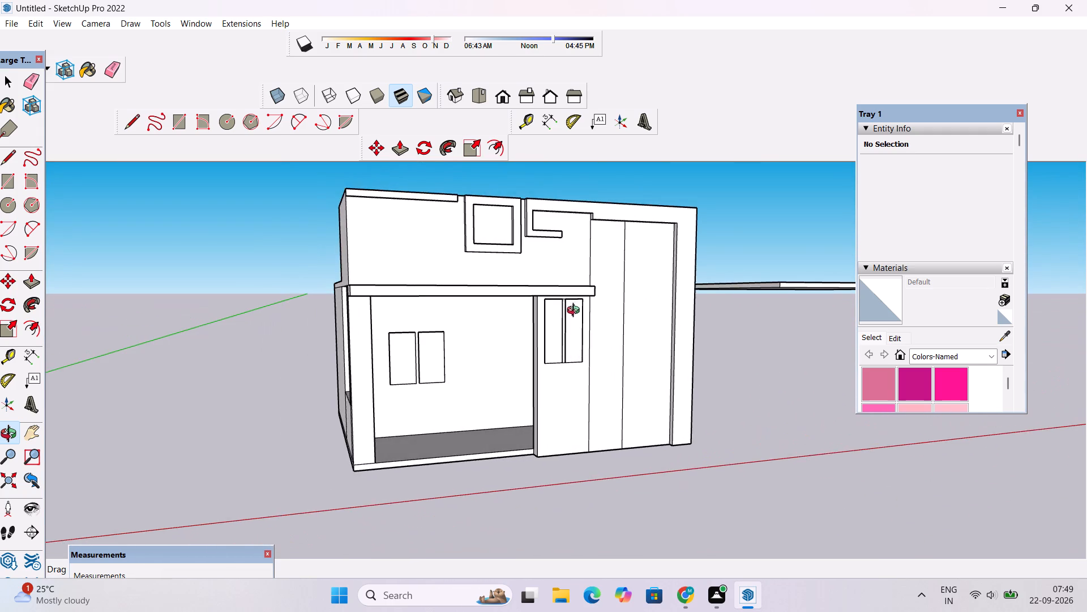
pyautogui.scroll(-3, 579, 313)
pyautogui.moveTo(612, 315); pyautogui.dragTo(581, 338)
pyautogui.scroll(8, 660, 283)
pyautogui.keyDown('shift'); pyautogui.moveTo(649, 266); pyautogui.dragTo(651, 381); pyautogui.keyUp('shift')
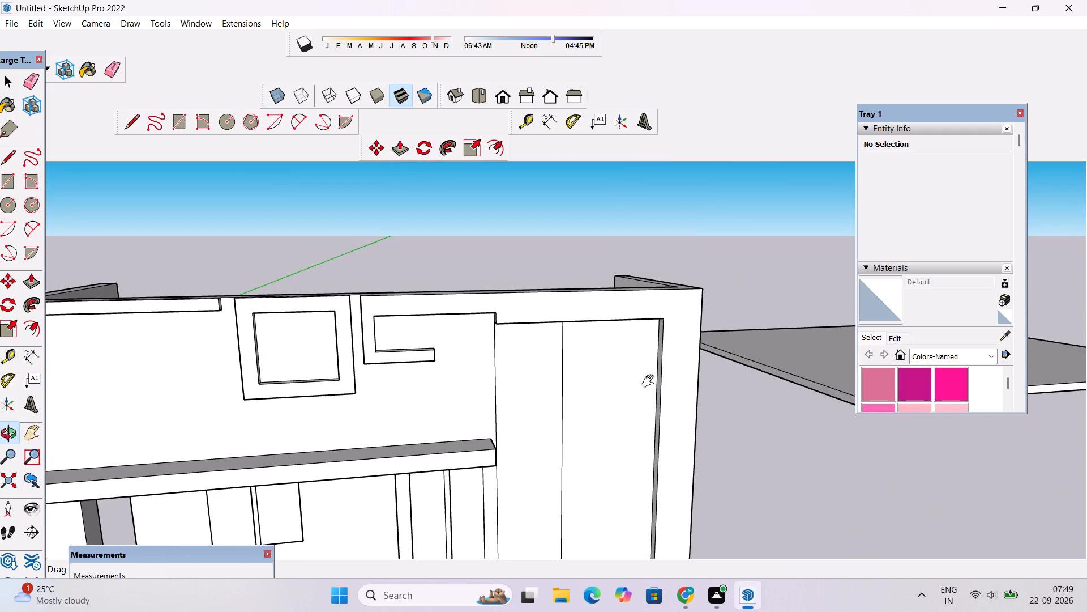
pyautogui.keyDown('shift'); pyautogui.moveTo(651, 381); pyautogui.dragTo(650, 382); pyautogui.keyUp('shift')
pyautogui.moveTo(647, 382); pyautogui.dragTo(639, 274)
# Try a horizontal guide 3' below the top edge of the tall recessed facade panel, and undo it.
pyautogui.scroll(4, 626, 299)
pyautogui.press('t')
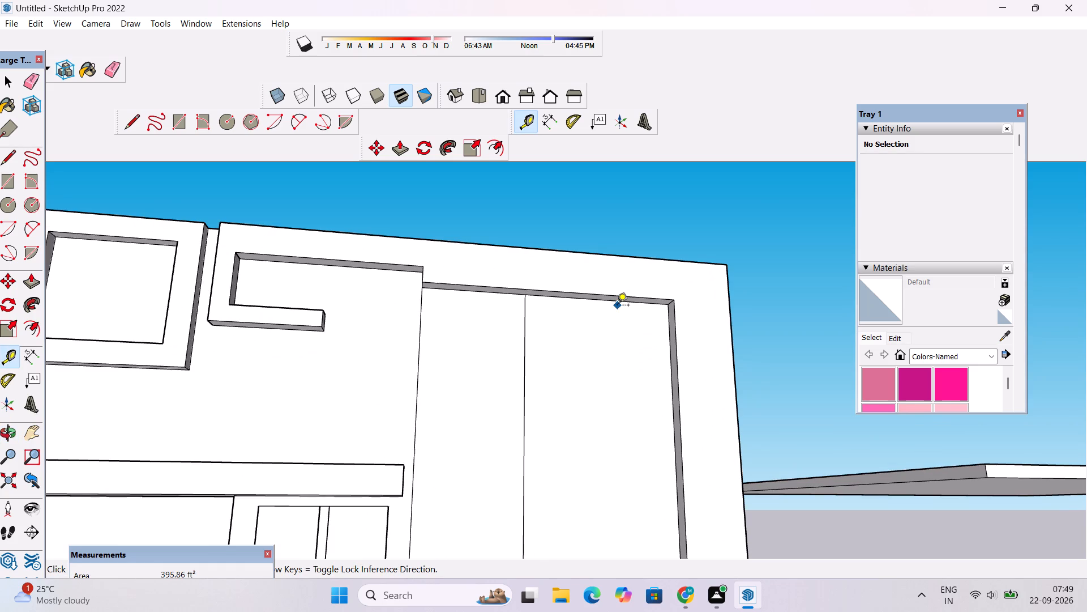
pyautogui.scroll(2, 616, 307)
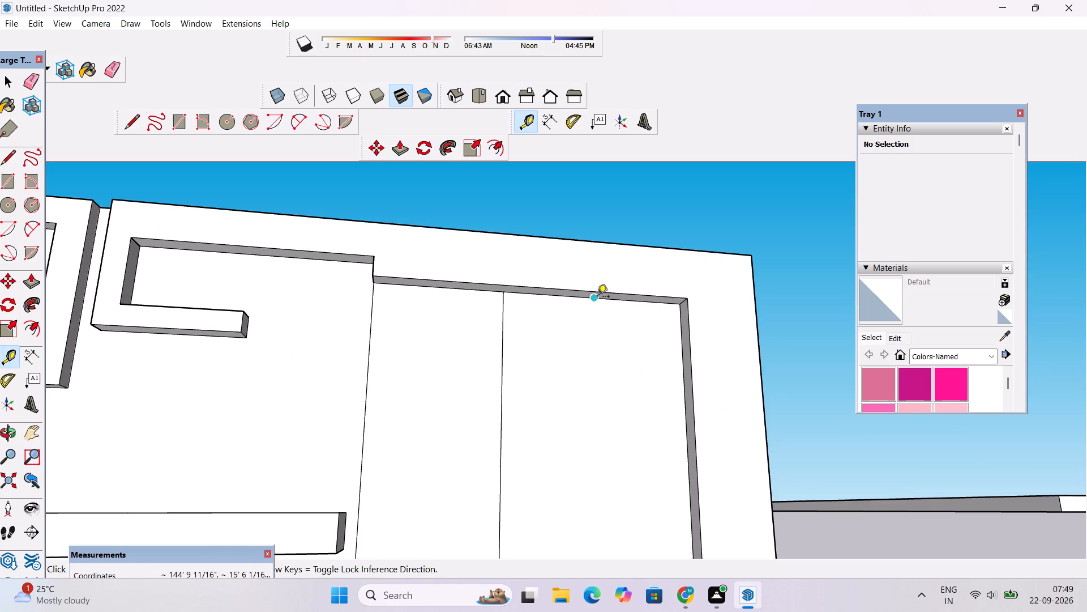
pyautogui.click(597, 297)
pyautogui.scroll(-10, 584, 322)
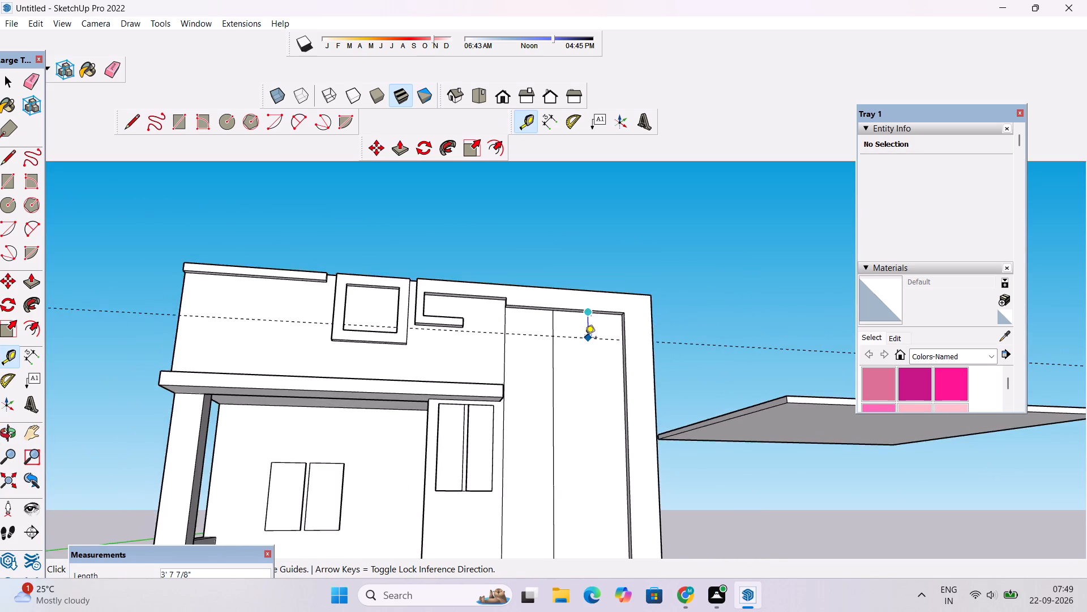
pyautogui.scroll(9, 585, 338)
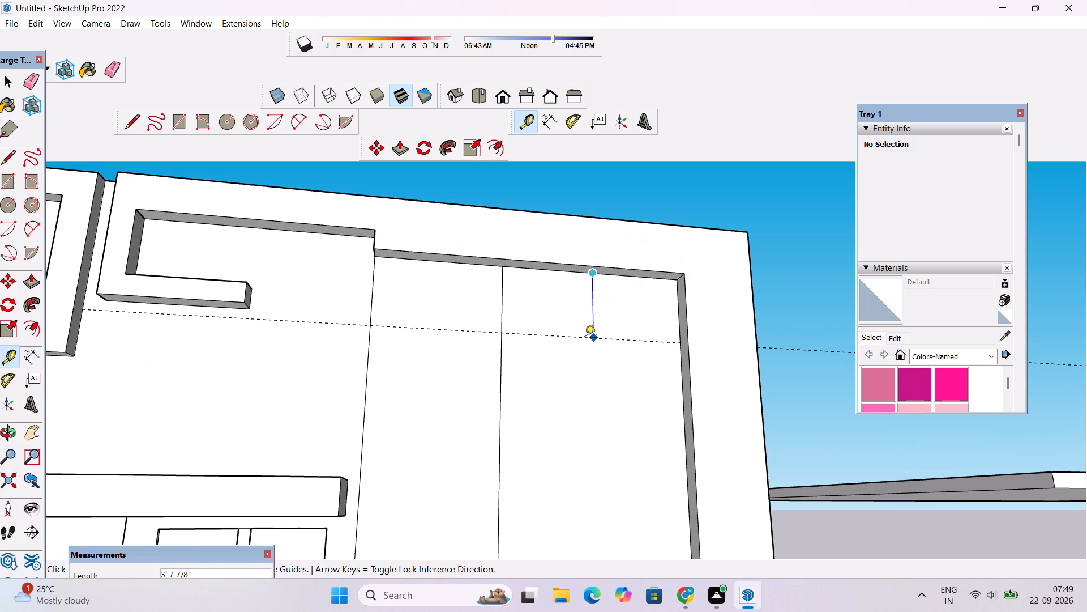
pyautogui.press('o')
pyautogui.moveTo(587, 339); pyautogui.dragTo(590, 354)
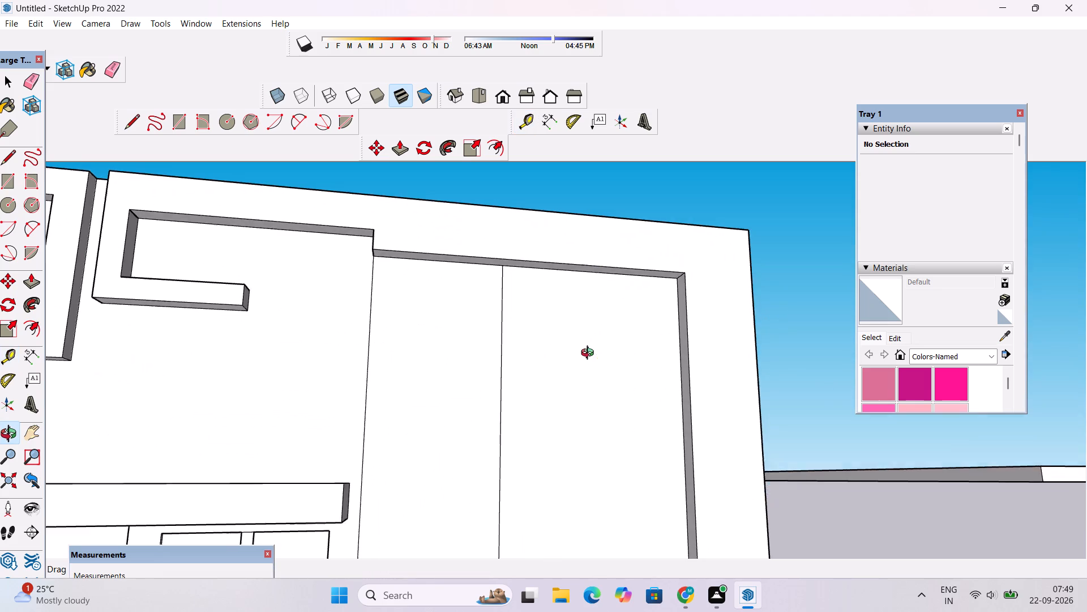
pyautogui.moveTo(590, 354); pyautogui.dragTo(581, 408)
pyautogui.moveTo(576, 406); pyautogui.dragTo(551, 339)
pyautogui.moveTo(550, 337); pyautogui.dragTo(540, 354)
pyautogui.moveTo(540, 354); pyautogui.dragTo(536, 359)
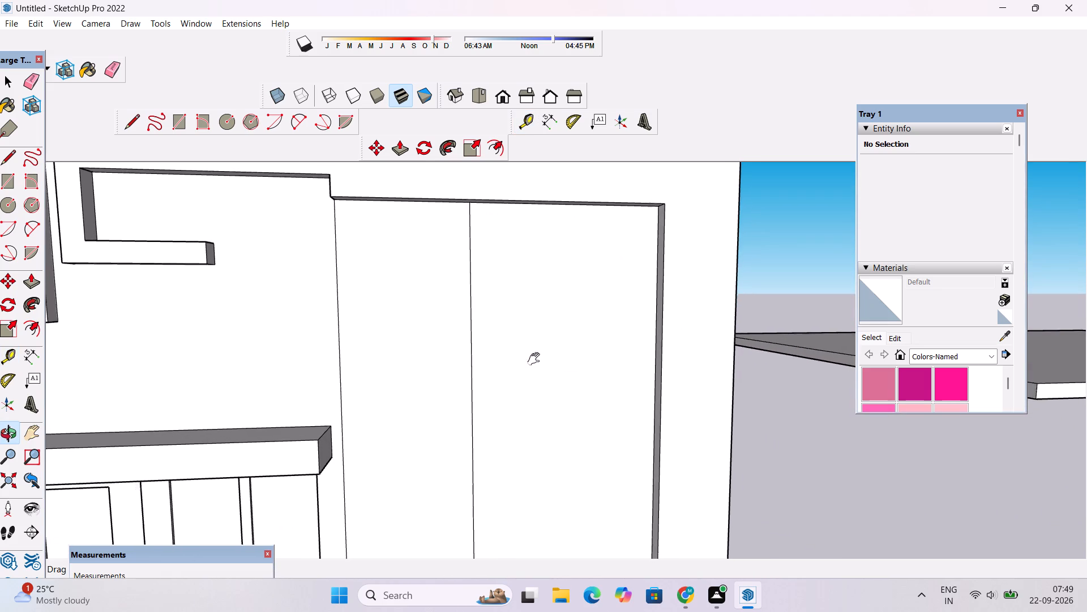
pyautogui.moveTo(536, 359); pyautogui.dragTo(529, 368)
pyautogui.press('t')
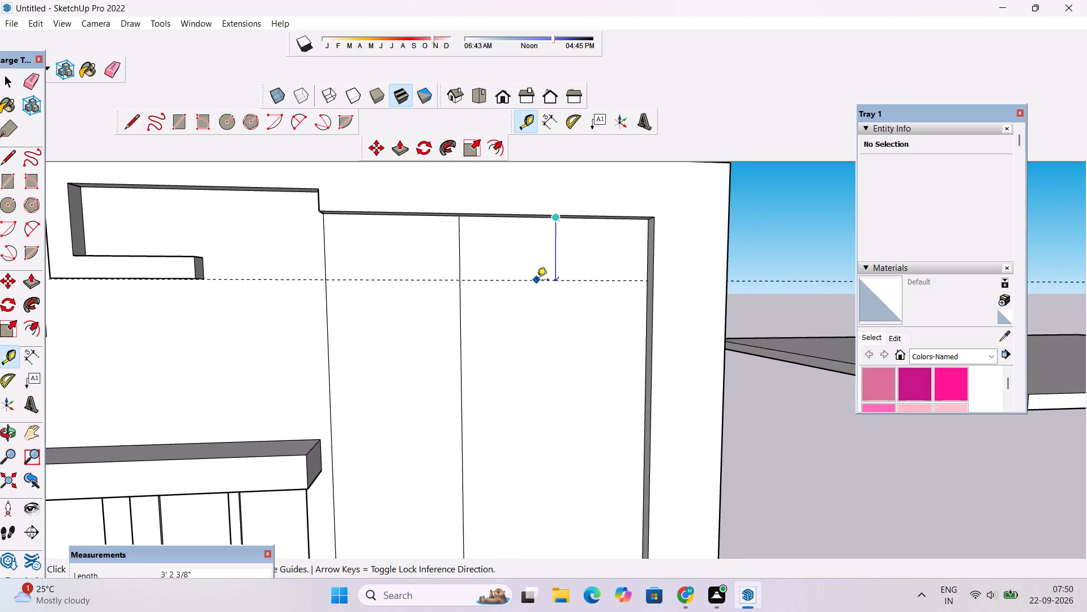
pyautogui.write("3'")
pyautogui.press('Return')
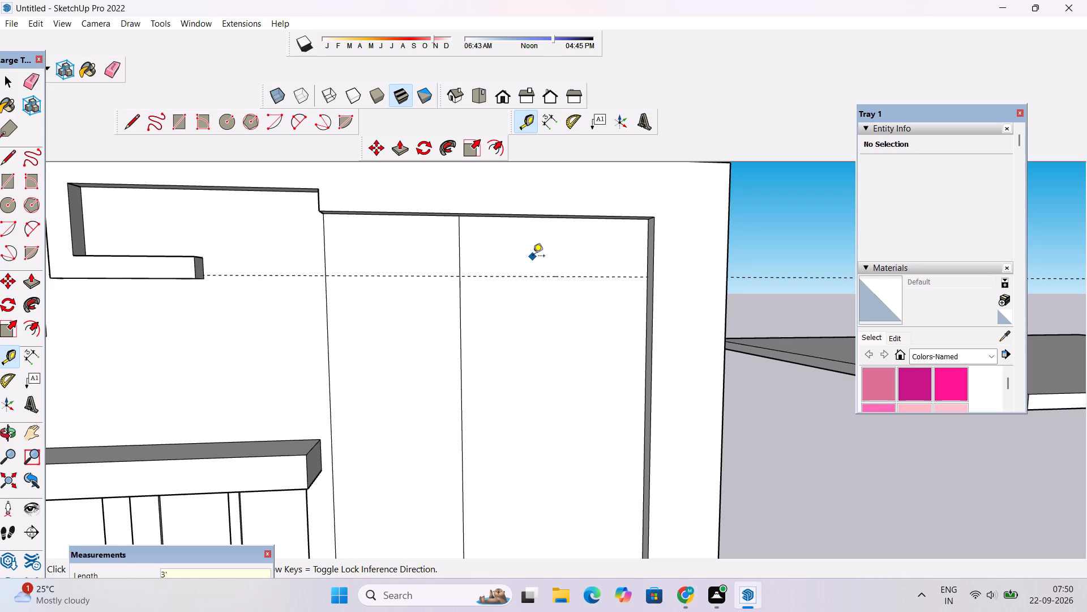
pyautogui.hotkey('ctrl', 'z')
# Place a horizontal guide 2.5' below the top edge of the tall recessed facade panel.
pyautogui.scroll(8, 532, 256)
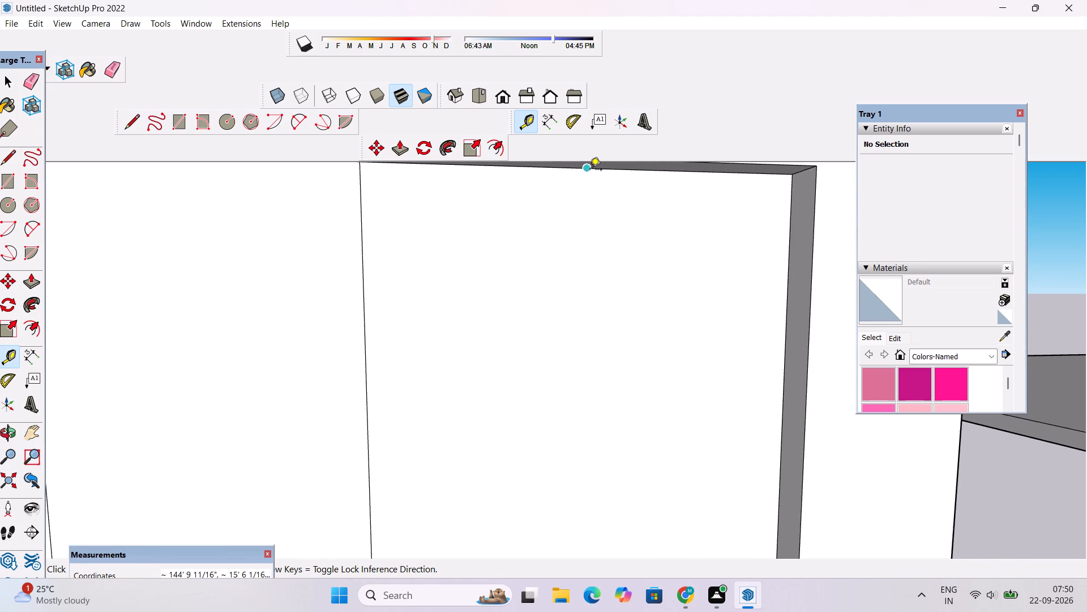
pyautogui.click(588, 171)
pyautogui.scroll(-2, 586, 178)
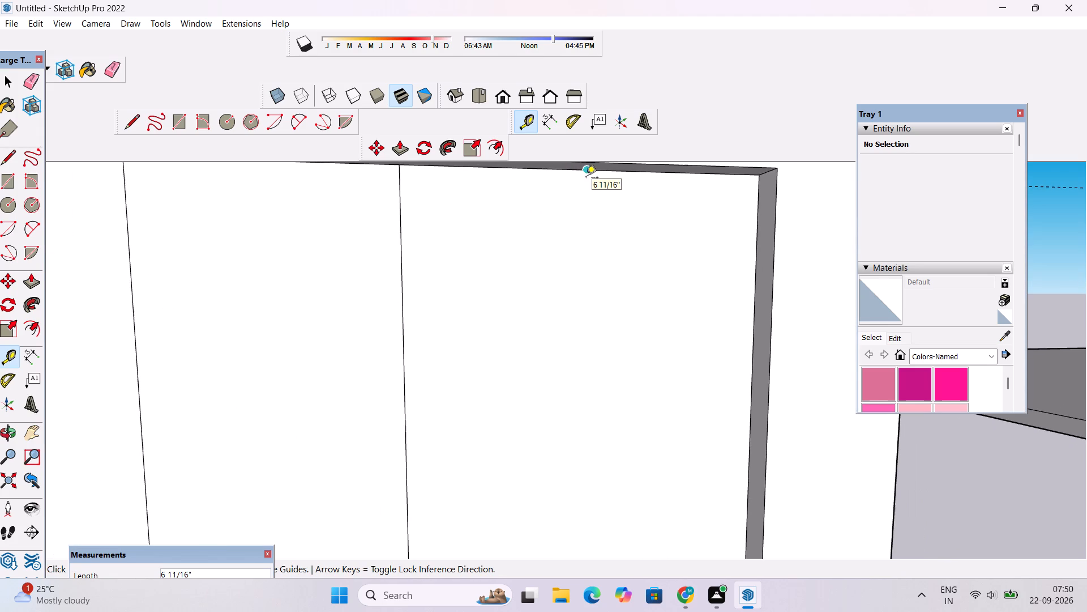
pyautogui.write("2.5'")
pyautogui.press('Return')
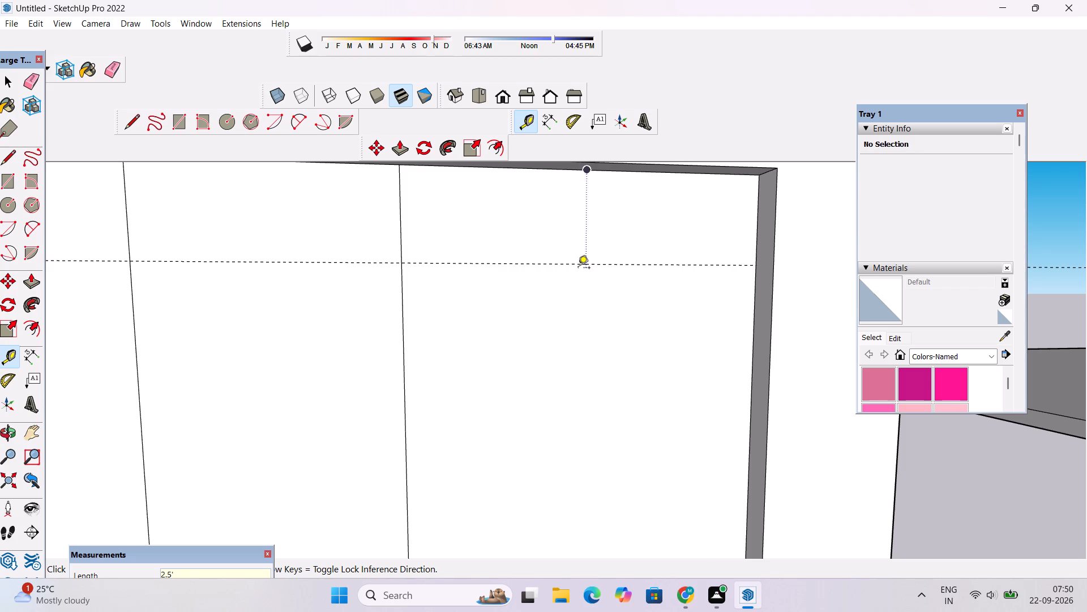
# Place a second horizontal guide 3" below the first guide on the recessed facade panel.
pyautogui.scroll(-3, 578, 269)
pyautogui.click(553, 266)
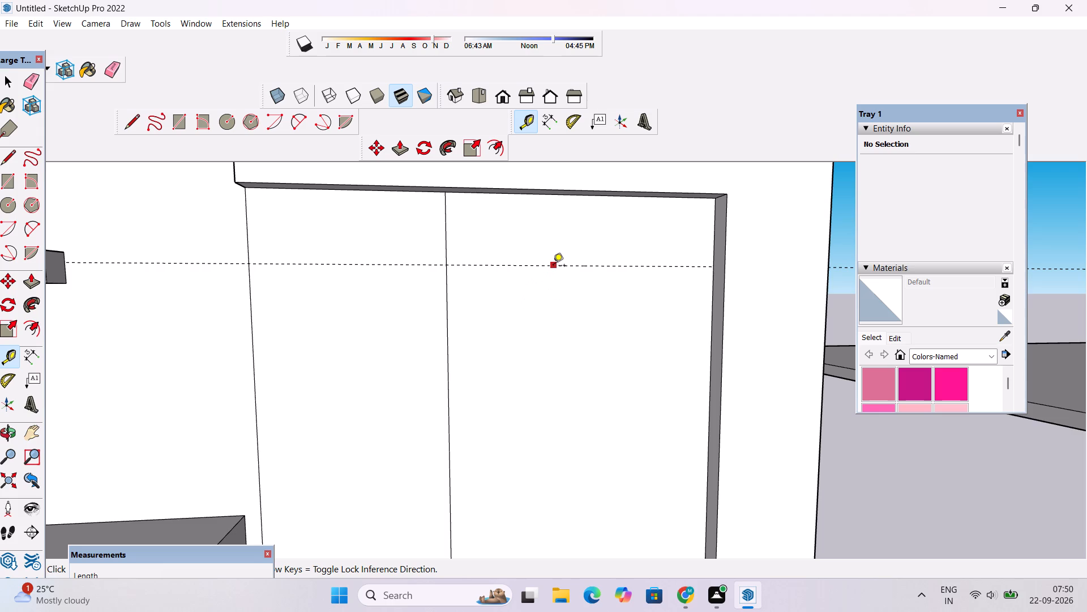
pyautogui.scroll(6, 555, 277)
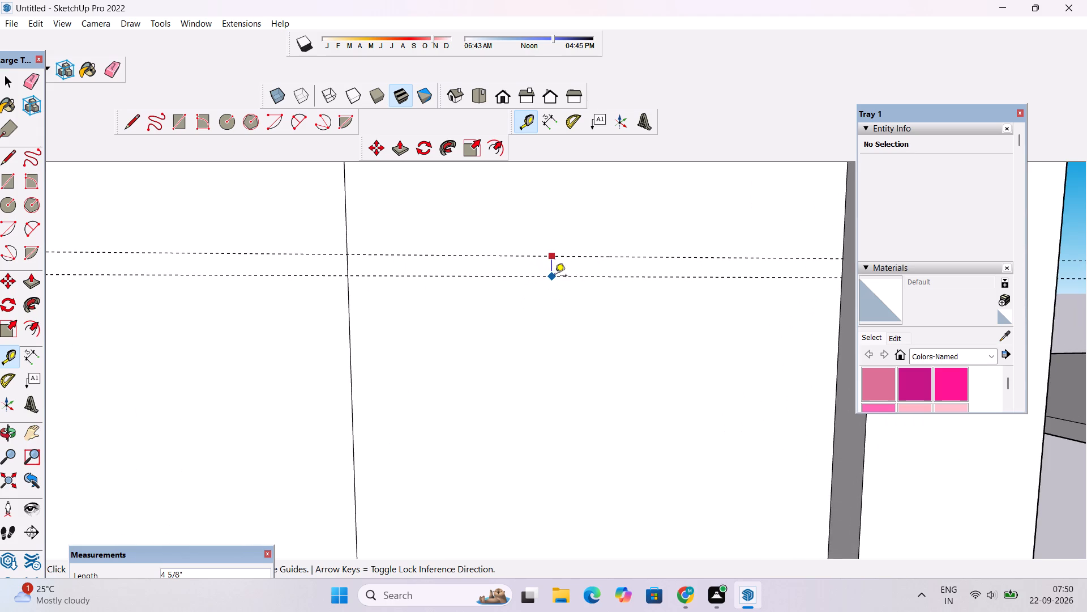
pyautogui.scroll(1, 555, 277)
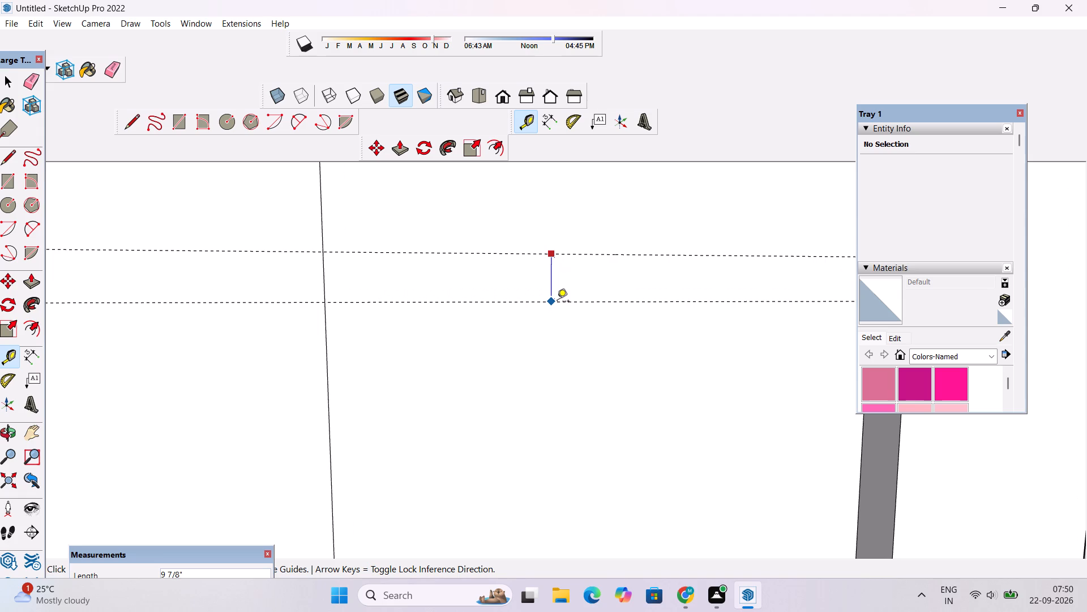
pyautogui.write('3"')
pyautogui.press('Return')
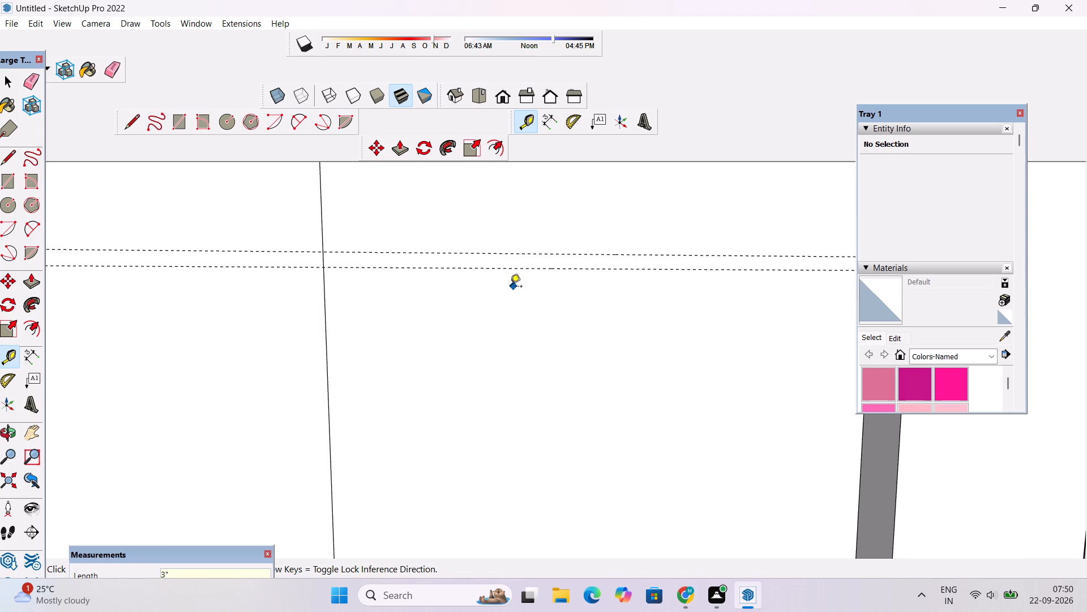
# Place a third horizontal guide 2.5' below the lower guide of the first pair on the recessed facade panel.
pyautogui.scroll(-5, 507, 290)
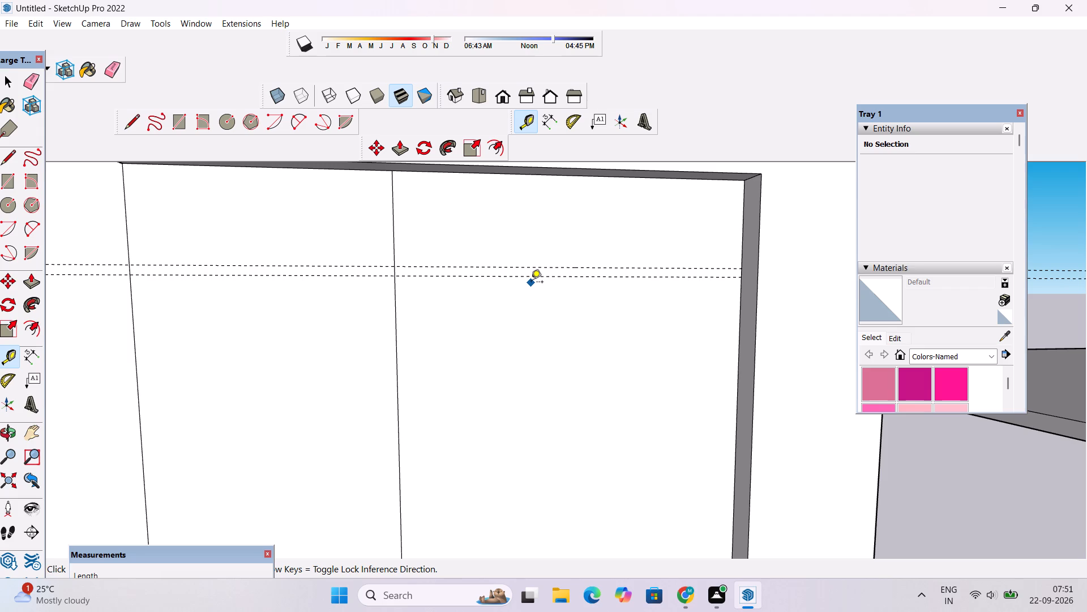
pyautogui.scroll(-9, 531, 283)
pyautogui.scroll(5, 520, 265)
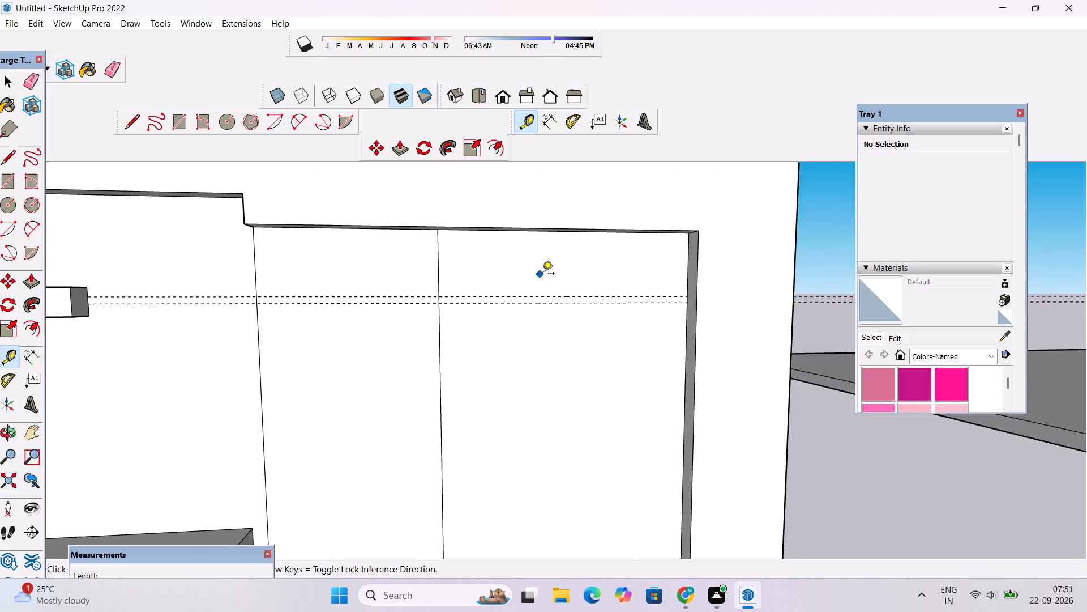
pyautogui.scroll(4, 549, 287)
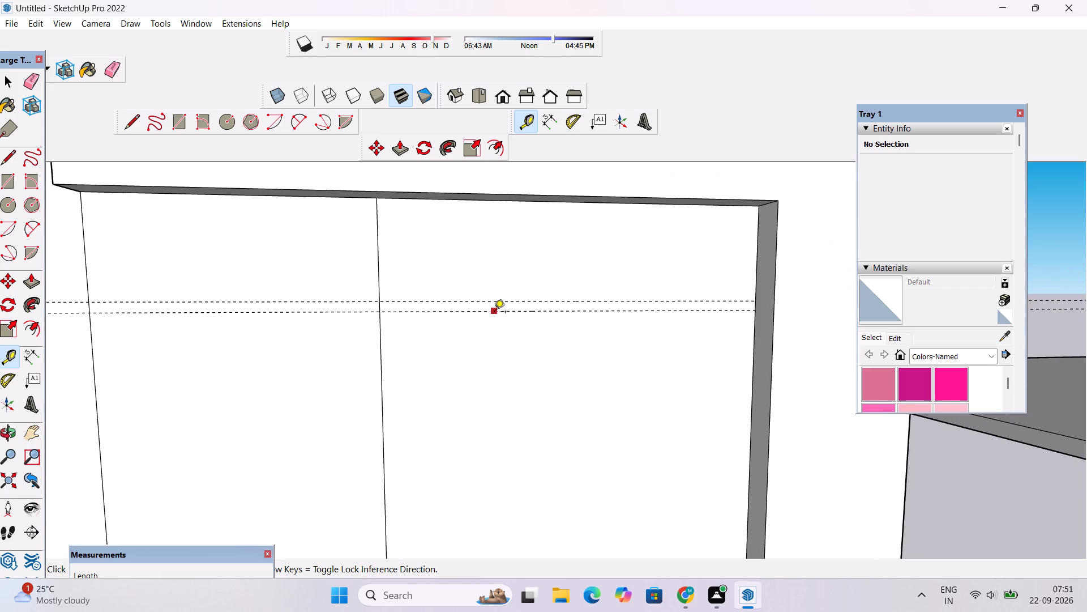
pyautogui.click(494, 313)
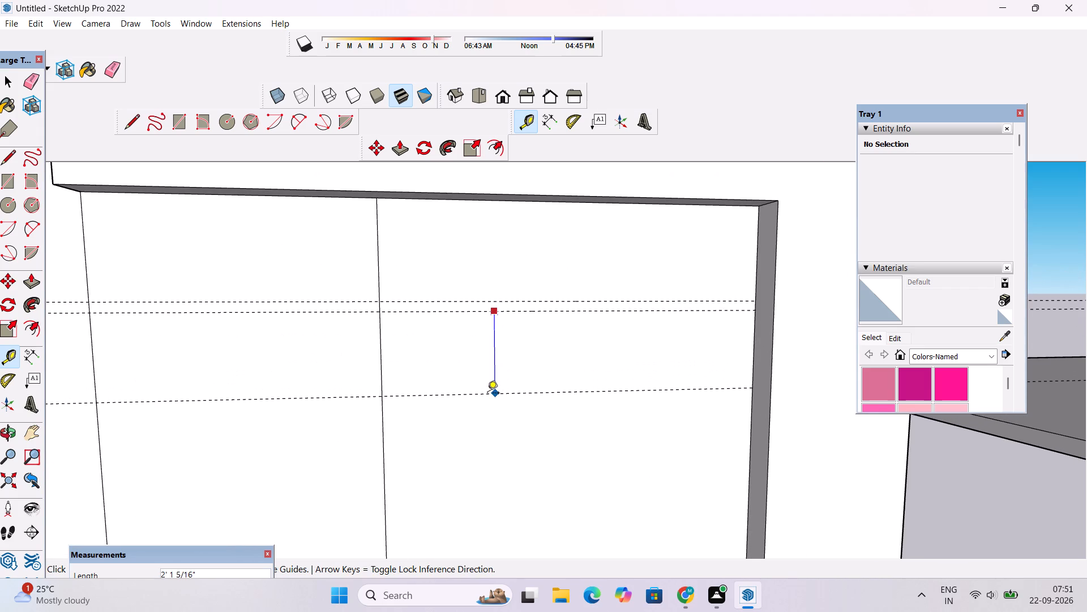
pyautogui.write("2.5'")
pyautogui.press('Return')
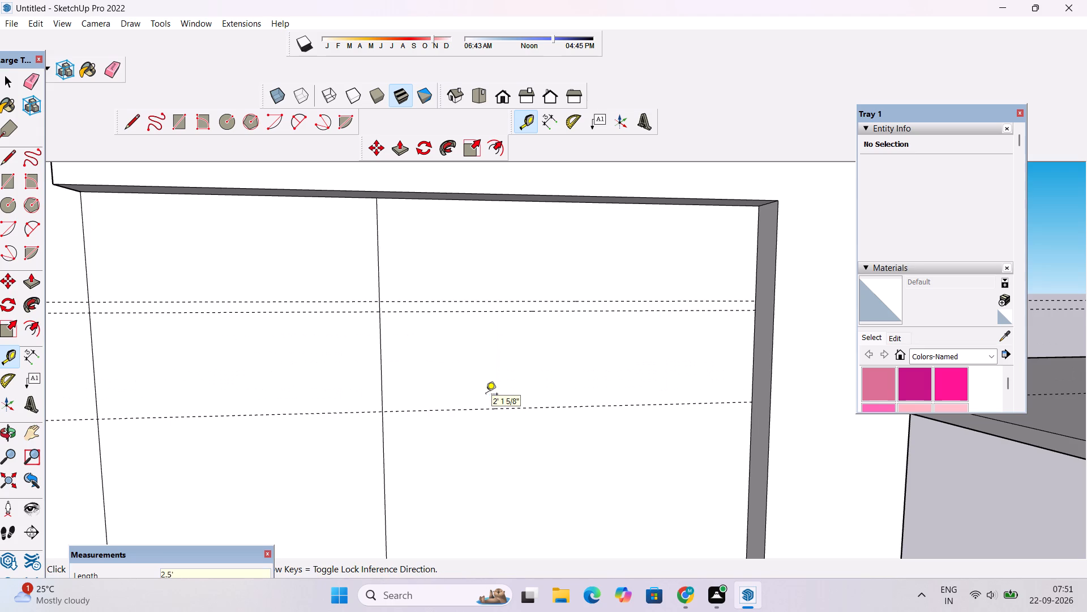
# Place a horizontal guide 3" below the third guide to complete the second pair on the recessed panel.
pyautogui.scroll(-7, 477, 285)
pyautogui.scroll(-5, 523, 285)
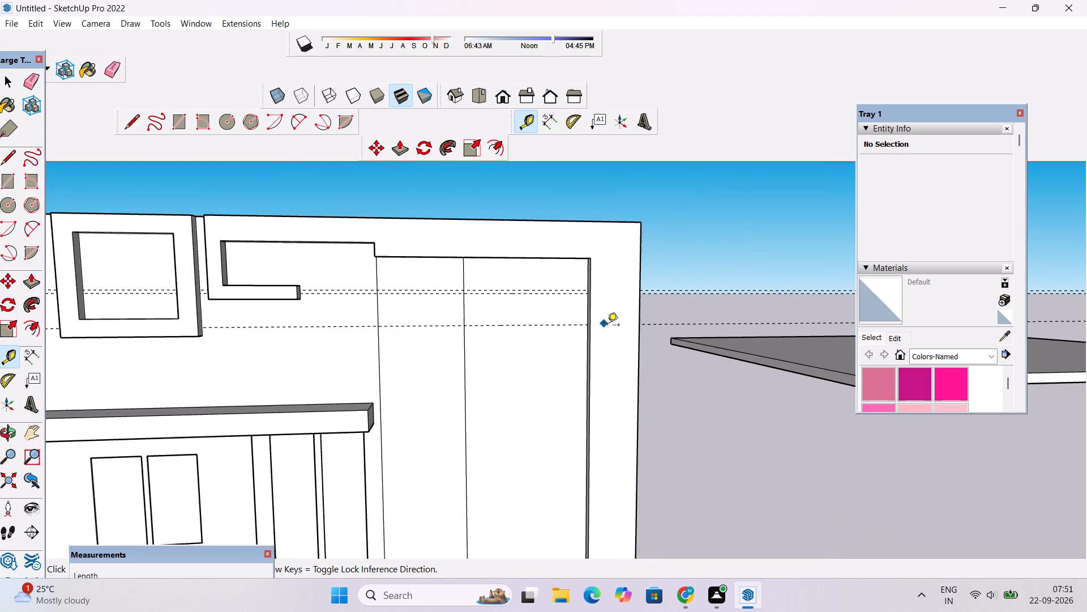
pyautogui.scroll(4, 607, 326)
pyautogui.scroll(4, 543, 318)
pyautogui.click(542, 326)
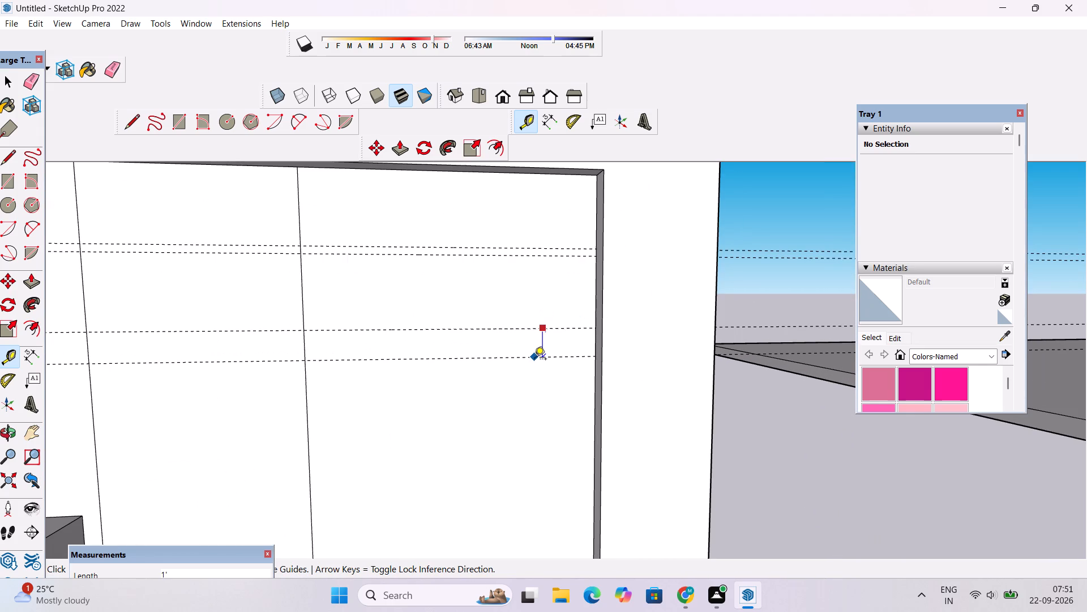
pyautogui.write('3"')
pyautogui.press('Return')
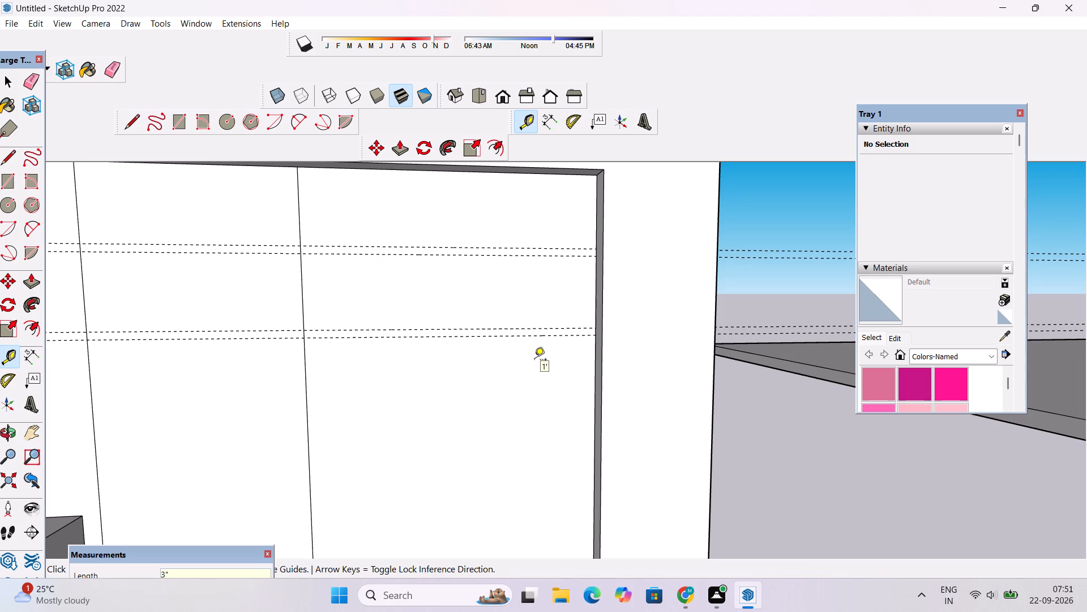
# Place a horizontal guide 2.5' below the lower guide of the second pair on the recessed panel.
pyautogui.scroll(-3, 433, 338)
pyautogui.scroll(4, 448, 352)
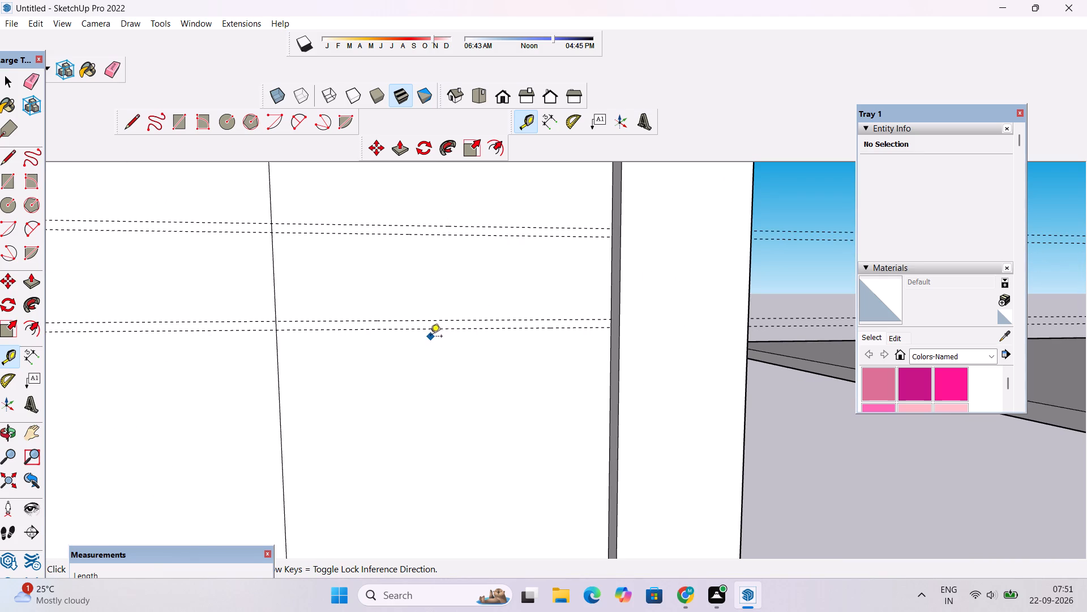
pyautogui.click(432, 330)
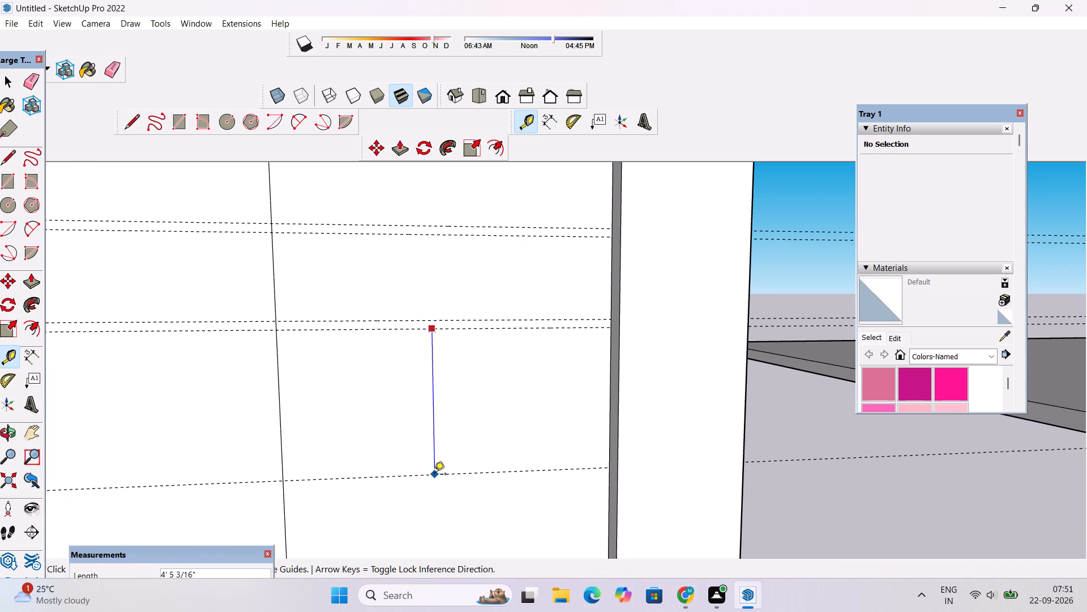
pyautogui.write('2.')
pyautogui.write("5'")
pyautogui.press('Return')
# Place a horizontal guide 3" below the fifth guide to complete the third pair on the recessed panel.
pyautogui.scroll(-6, 378, 263)
pyautogui.scroll(4, 399, 355)
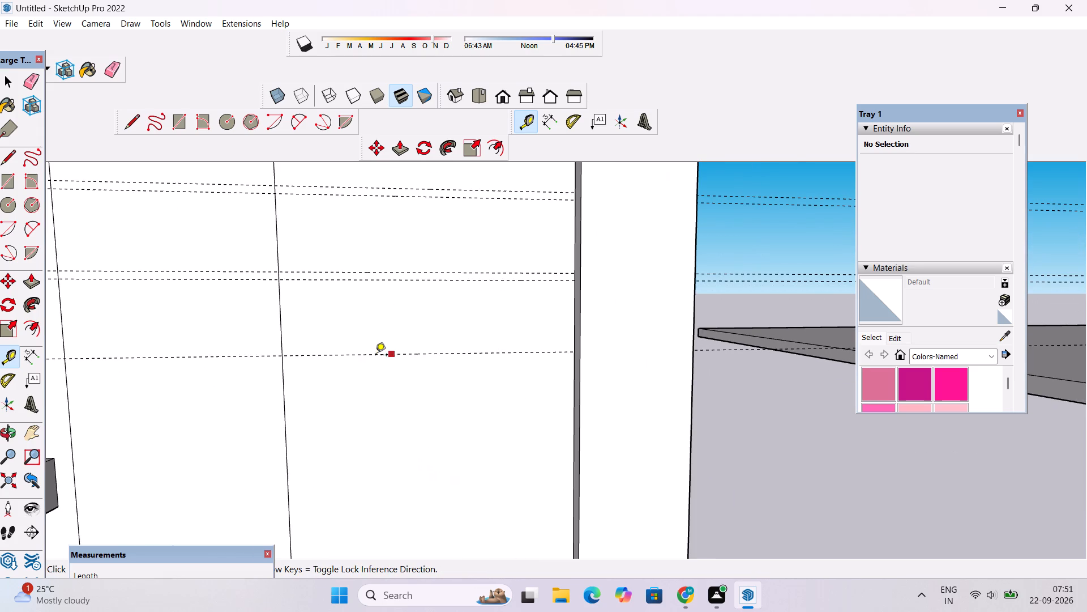
pyautogui.click(370, 355)
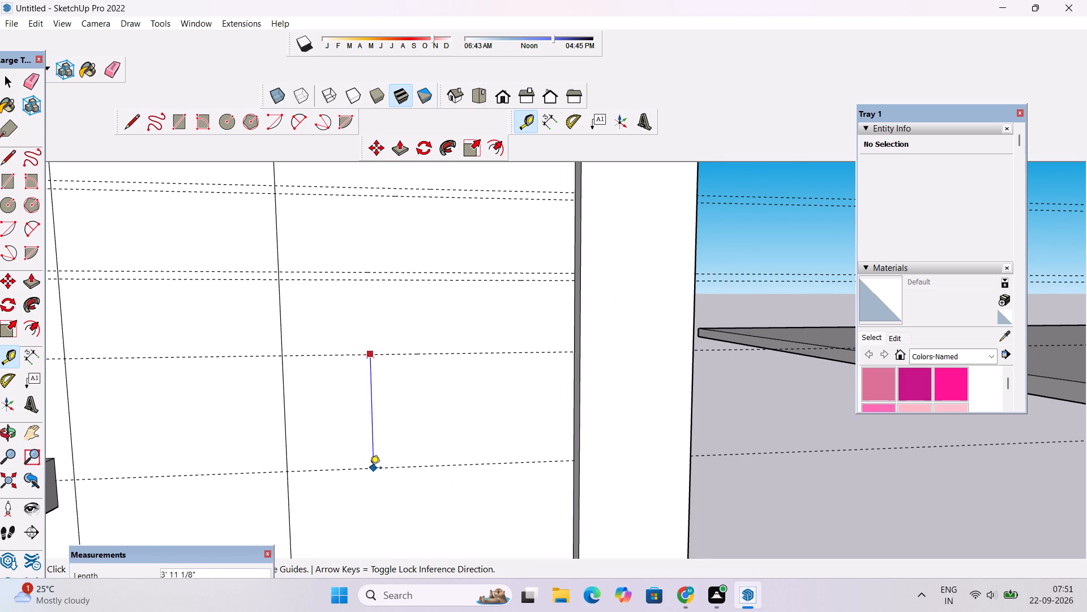
pyautogui.write('3"')
pyautogui.press('Return')
# Place a horizontal guide 2.5' below the lower guide of the third pair on the recessed panel.
pyautogui.scroll(-2, 360, 396)
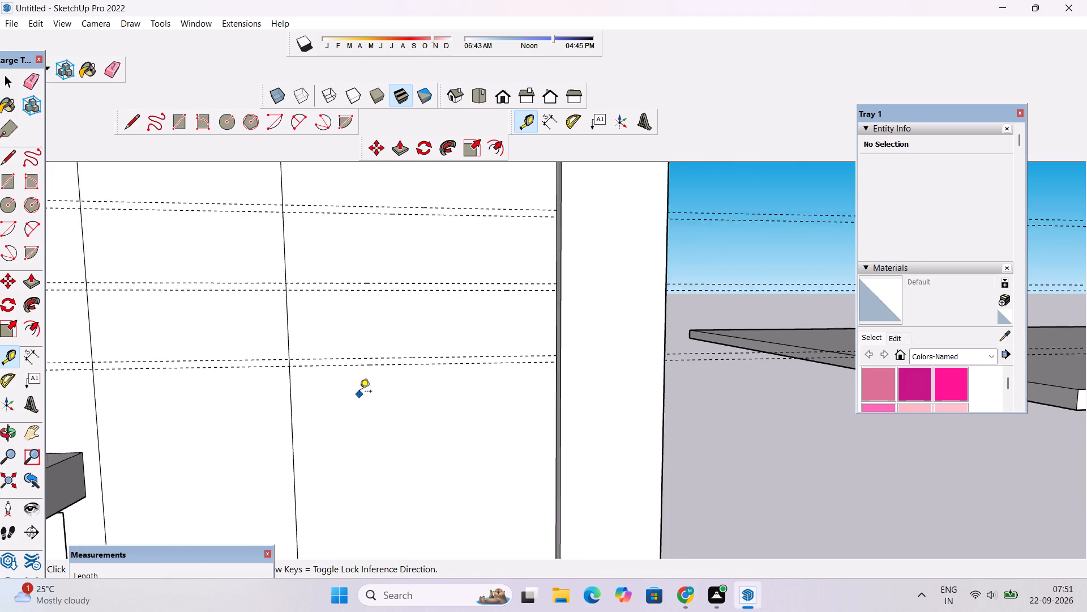
pyautogui.scroll(-4, 360, 392)
pyautogui.scroll(4, 397, 382)
pyautogui.click(456, 372)
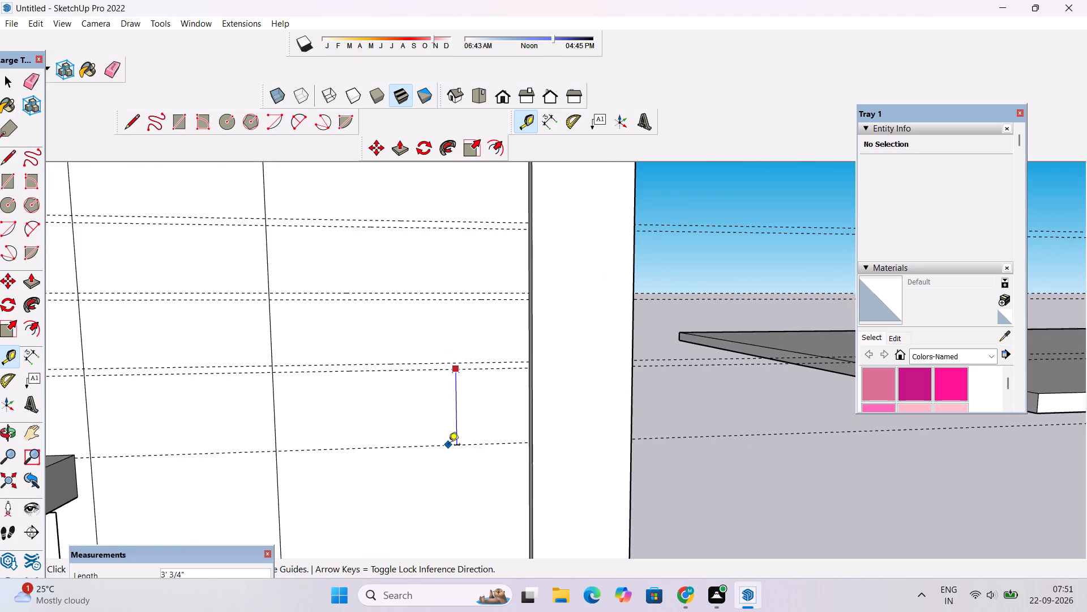
pyautogui.write("2.5'")
pyautogui.press('Return')
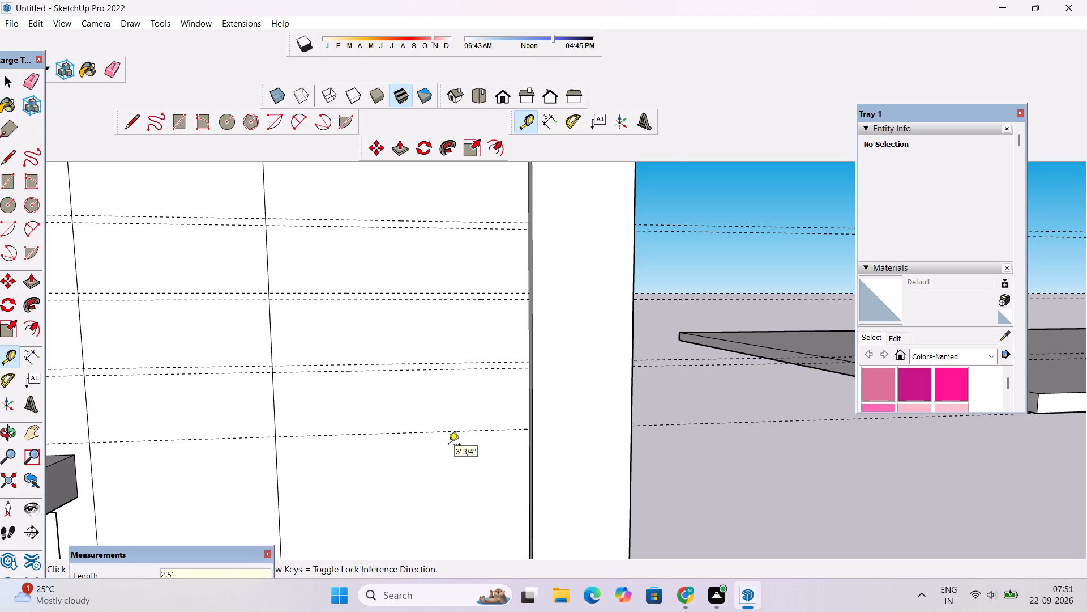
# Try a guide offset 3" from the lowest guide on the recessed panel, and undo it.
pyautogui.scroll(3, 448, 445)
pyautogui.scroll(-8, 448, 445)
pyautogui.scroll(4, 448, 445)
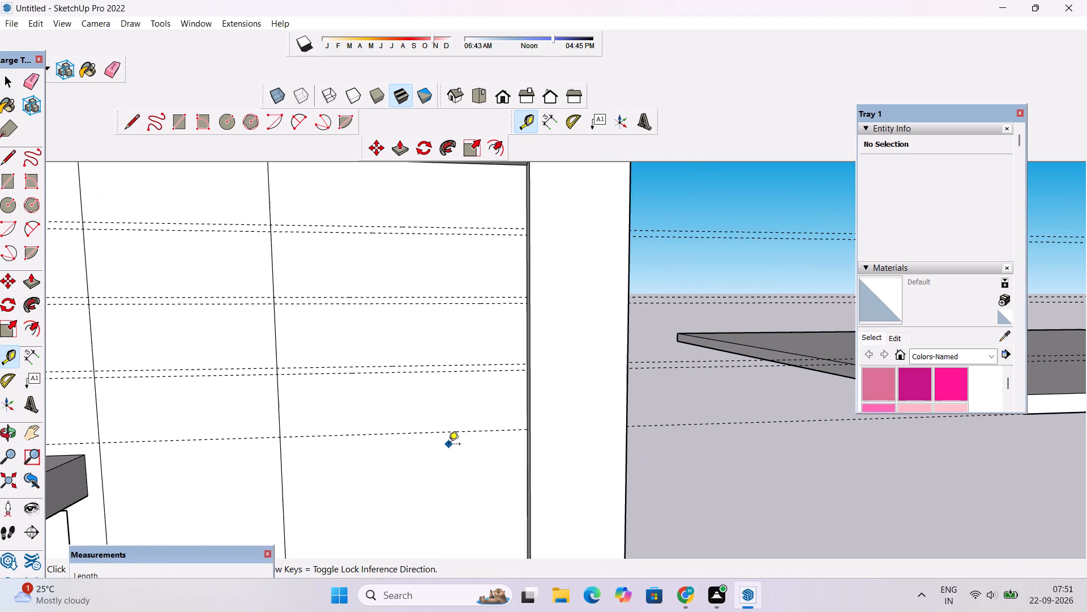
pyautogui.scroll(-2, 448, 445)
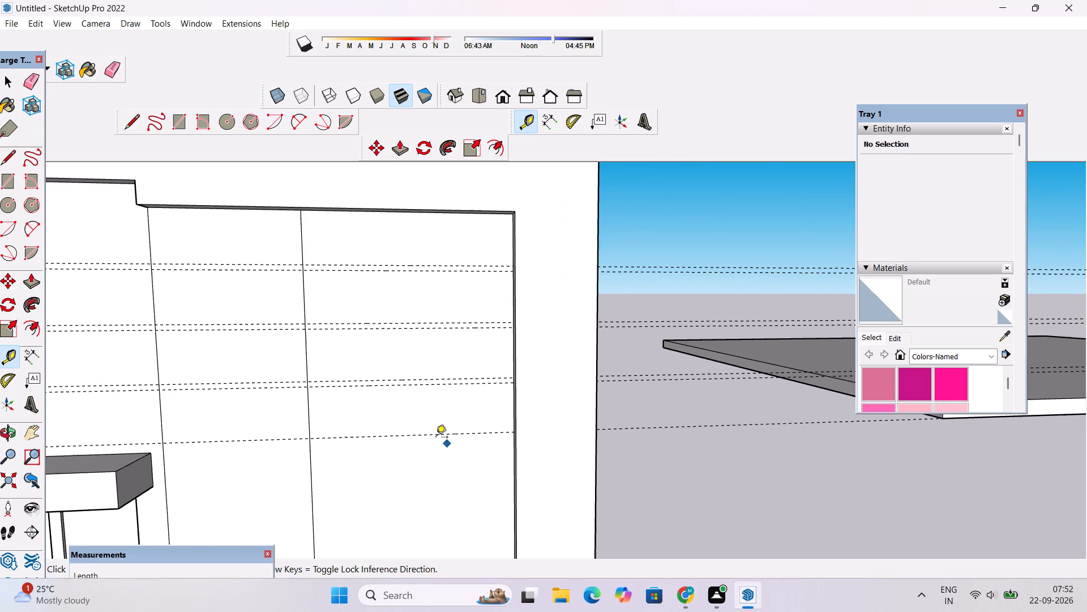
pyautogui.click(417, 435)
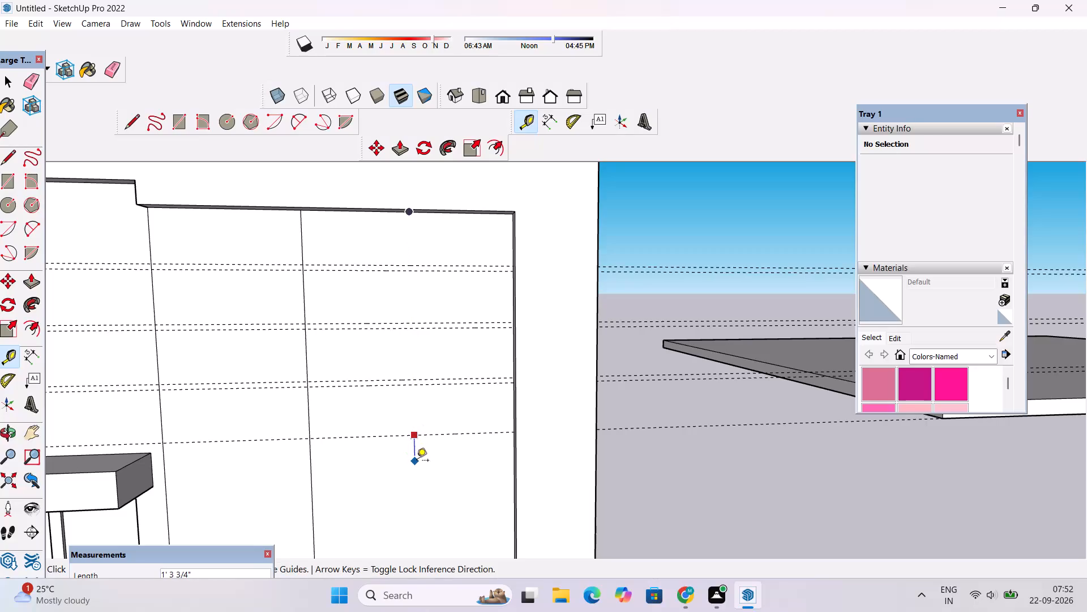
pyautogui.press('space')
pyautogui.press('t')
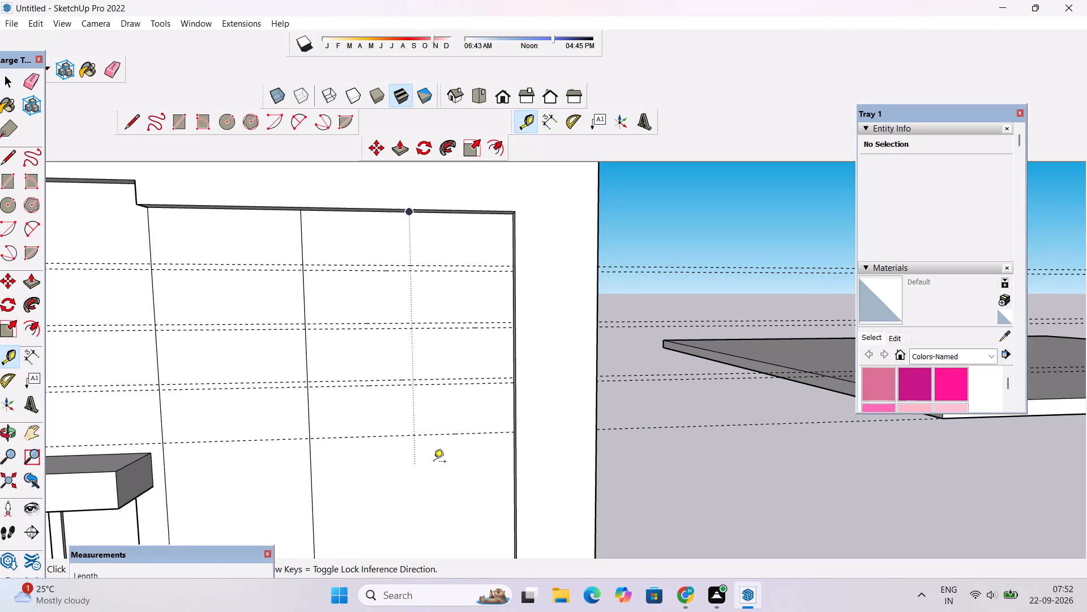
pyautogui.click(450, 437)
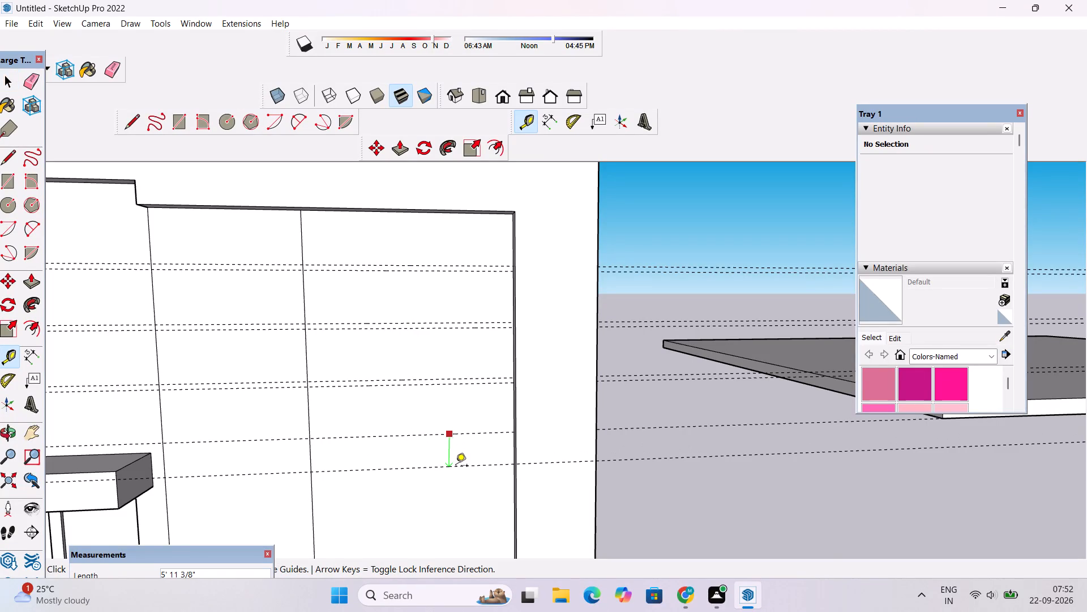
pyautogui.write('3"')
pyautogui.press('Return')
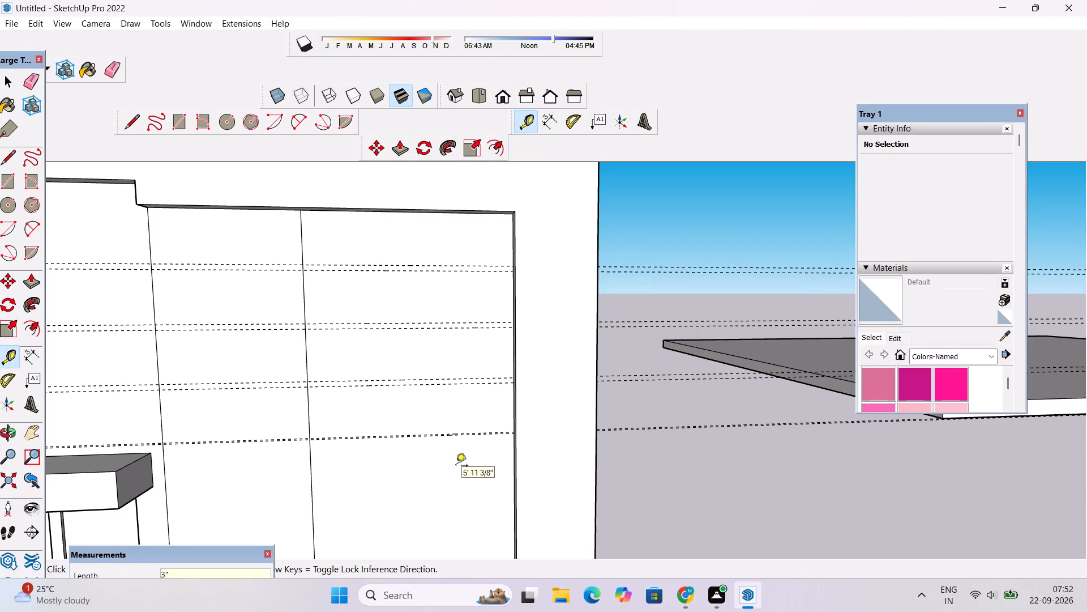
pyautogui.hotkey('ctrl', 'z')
# Place a horizontal guide 3" below the lowest guide to complete the fourth pair on the recessed panel.
pyautogui.scroll(4, 430, 458)
pyautogui.click(454, 422)
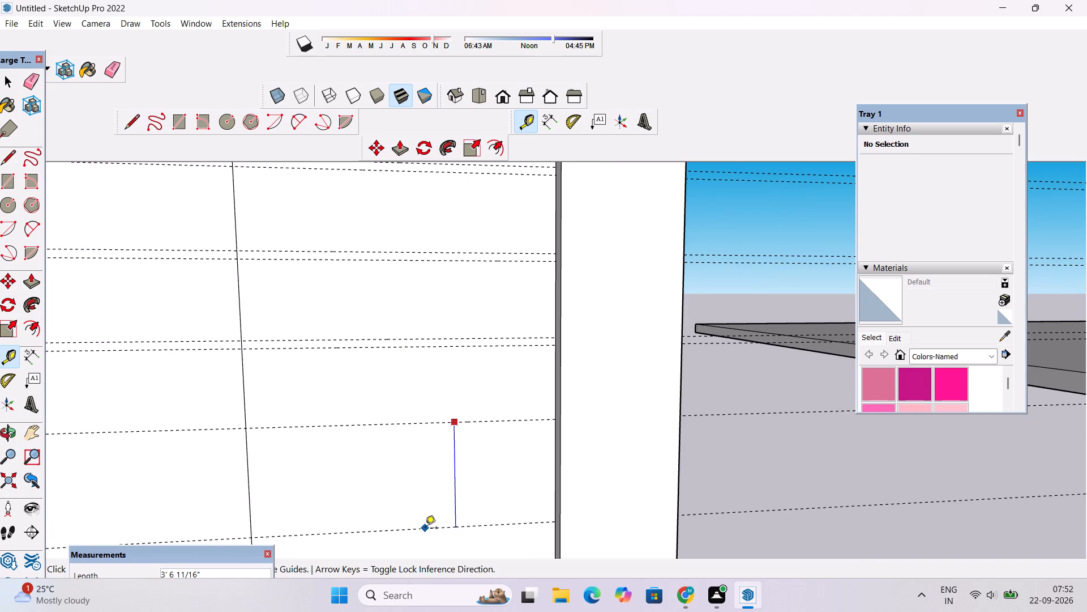
pyautogui.write('3"')
pyautogui.press('Return')
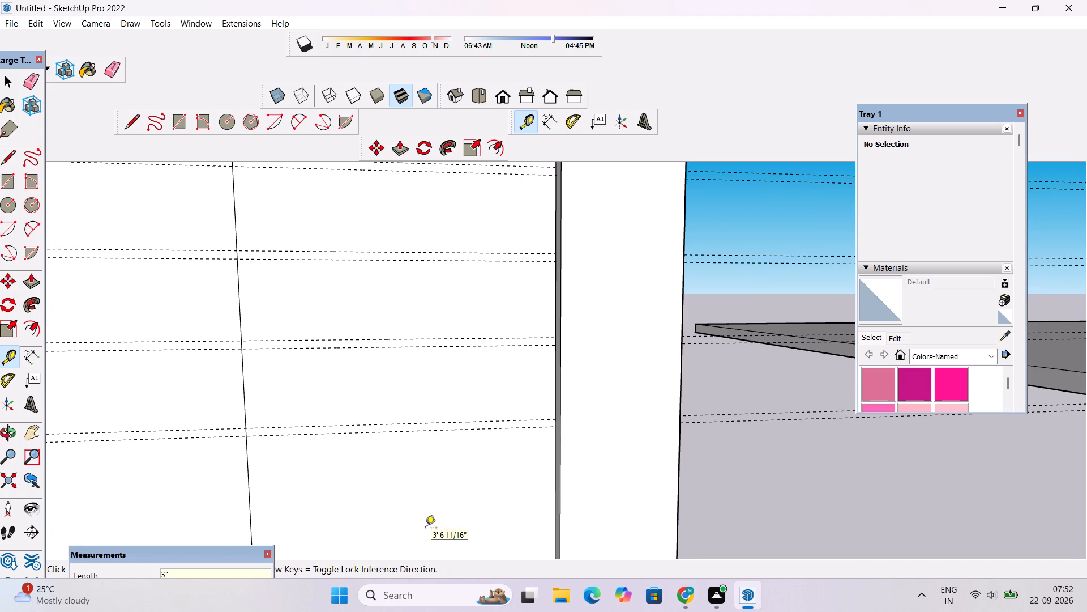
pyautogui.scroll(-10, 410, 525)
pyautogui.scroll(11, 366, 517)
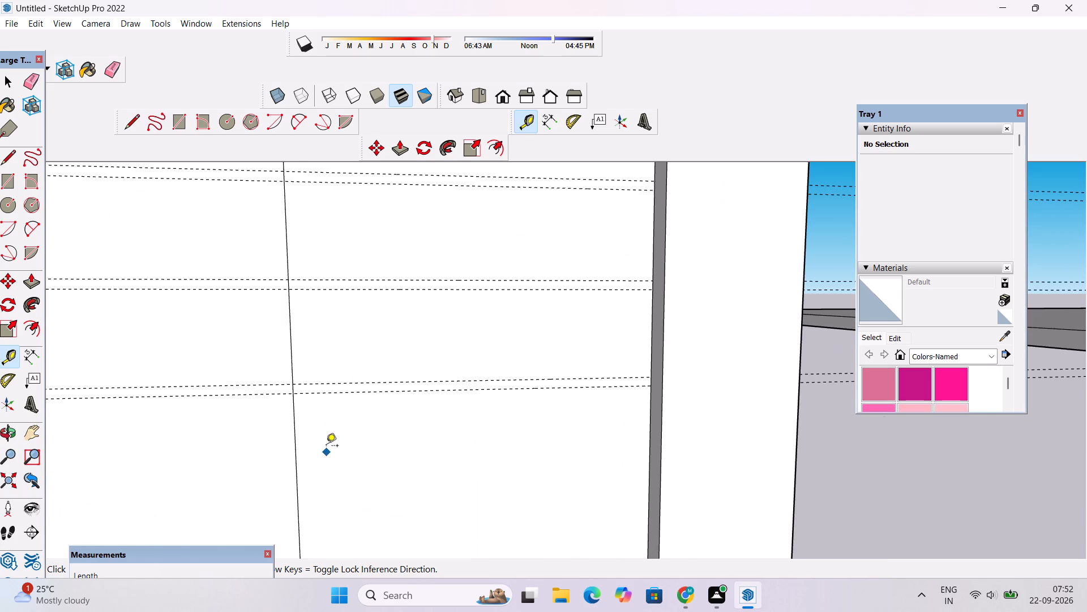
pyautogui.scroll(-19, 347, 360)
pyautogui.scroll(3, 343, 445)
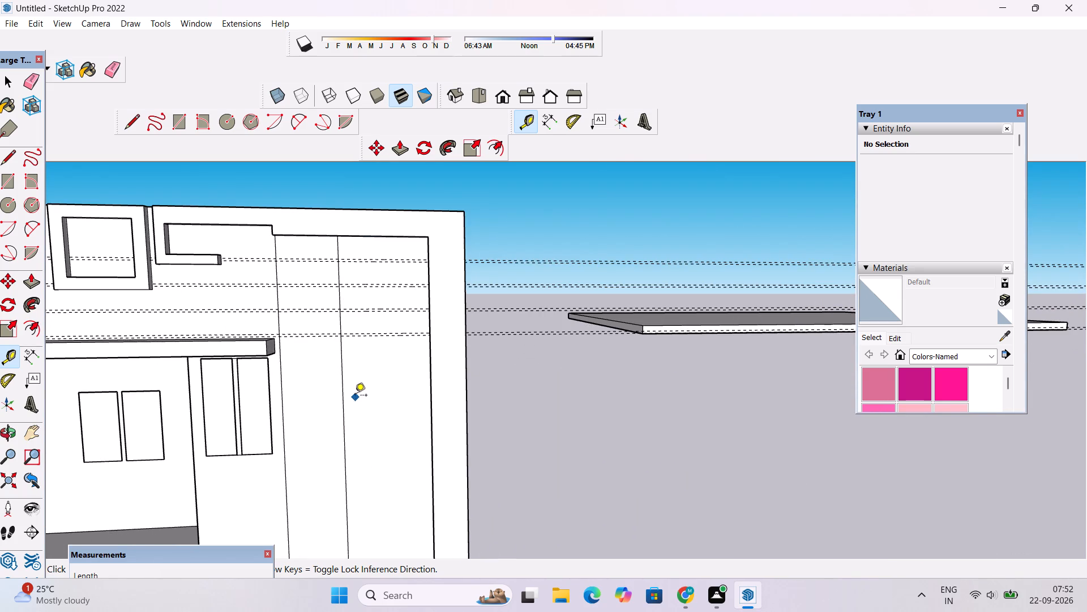
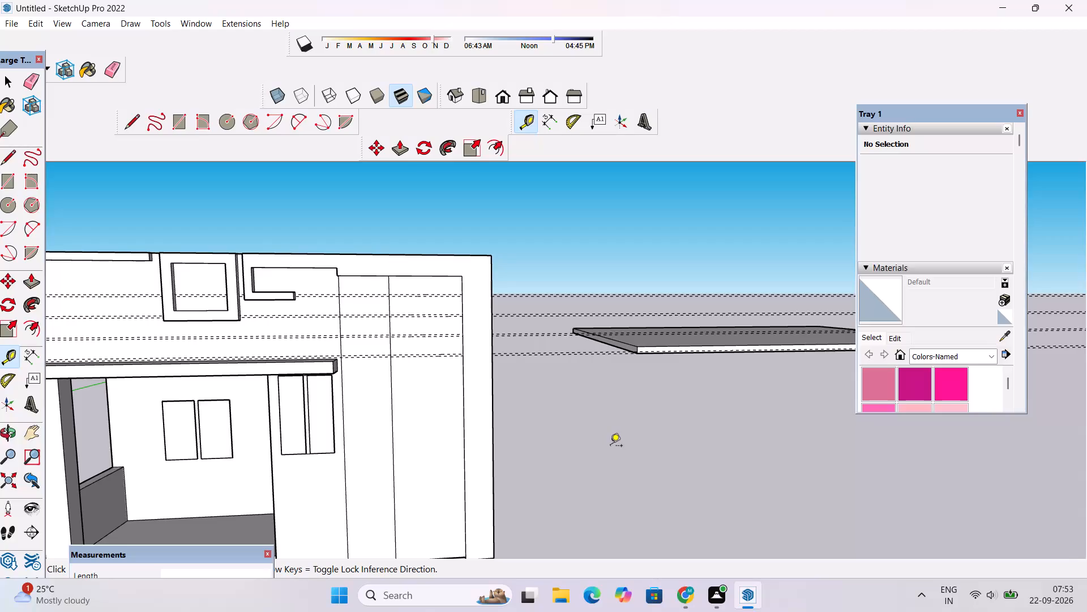
# Erase the dashed horizontal guide lines running across the upper front of the house.
pyautogui.scroll(-1, 610, 447)
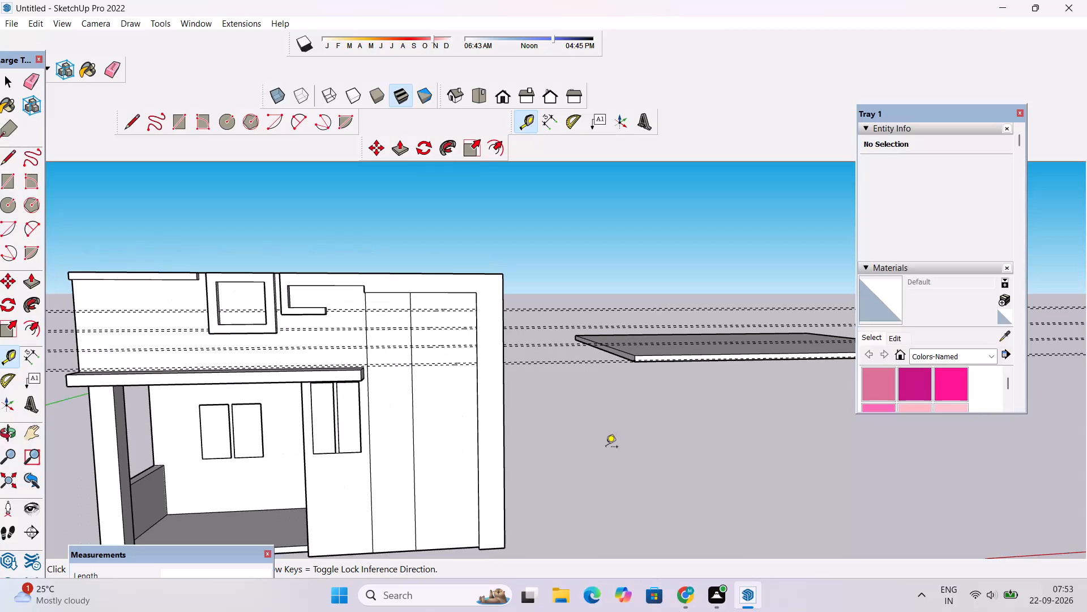
pyautogui.scroll(-4, 606, 448)
pyautogui.press('e')
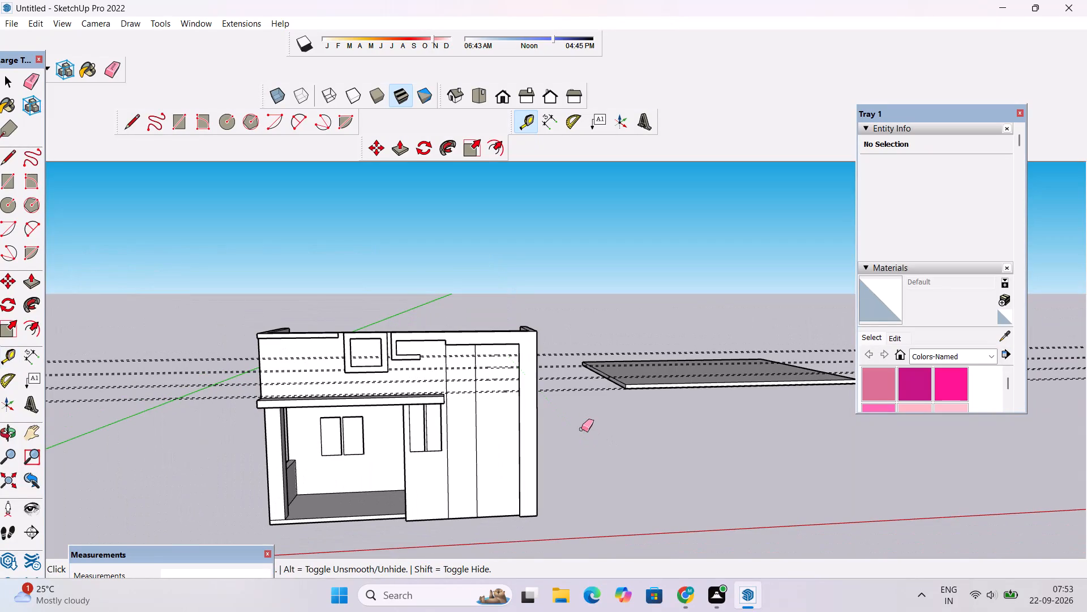
pyautogui.moveTo(123, 329); pyautogui.dragTo(131, 407)
pyautogui.scroll(4, 165, 385)
# Examine the house's front facade, canopy and side walls from several angles for leftover lines.
pyautogui.press('o')
pyautogui.scroll(-3, 252, 450)
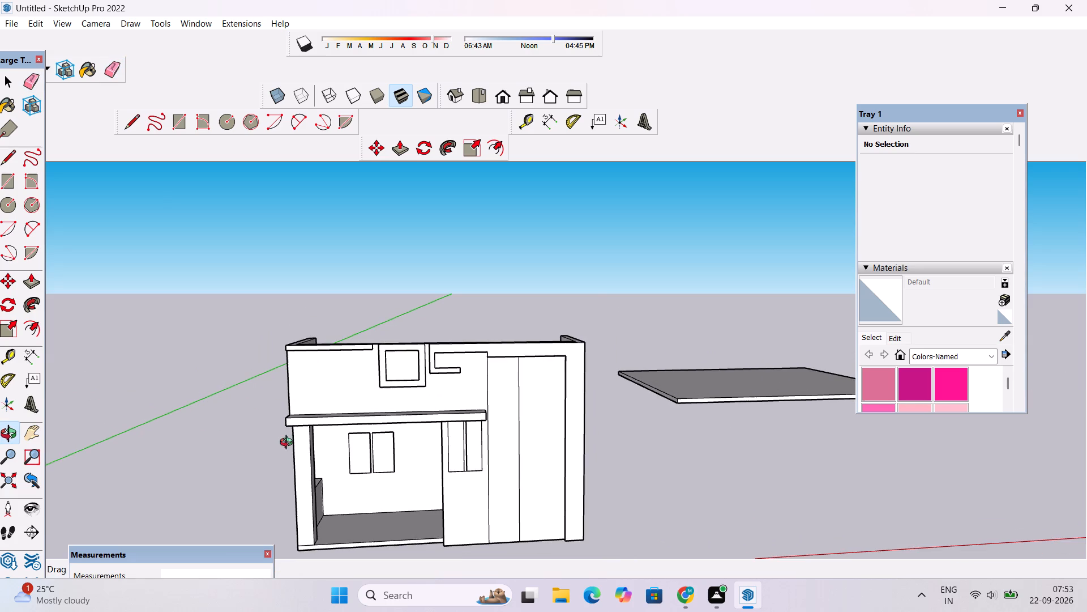
pyautogui.keyDown('shift'); pyautogui.moveTo(298, 449); pyautogui.dragTo(280, 383); pyautogui.keyUp('shift')
pyautogui.keyDown('shift'); pyautogui.scroll(2, 280, 381); pyautogui.keyUp('shift')
pyautogui.scroll(1, 322, 356)
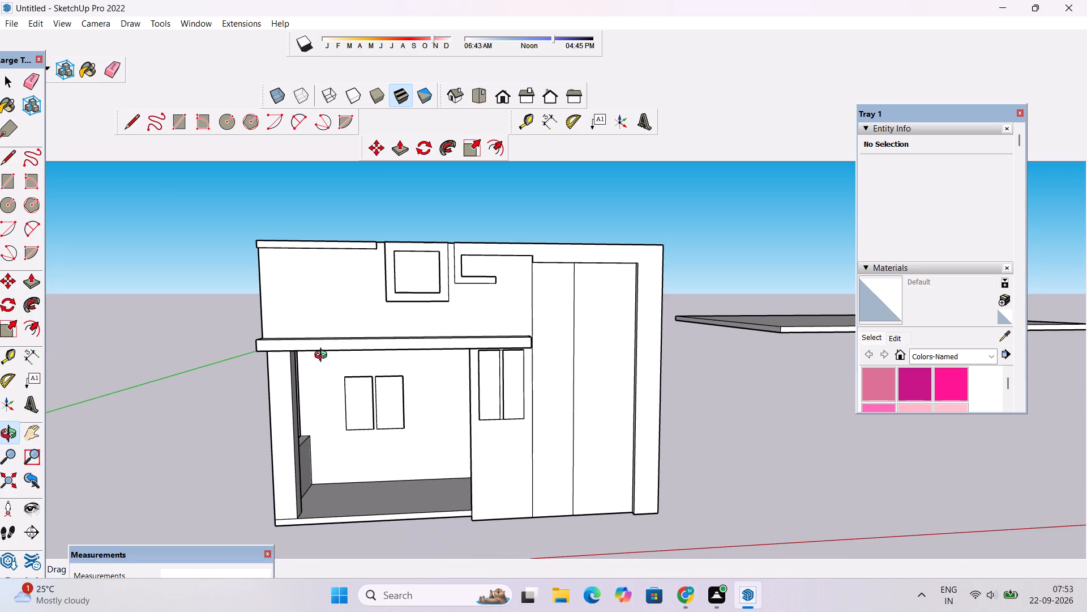
pyautogui.keyDown('shift'); pyautogui.moveTo(325, 359); pyautogui.dragTo(330, 375); pyautogui.keyUp('shift')
pyautogui.scroll(-7, 335, 361)
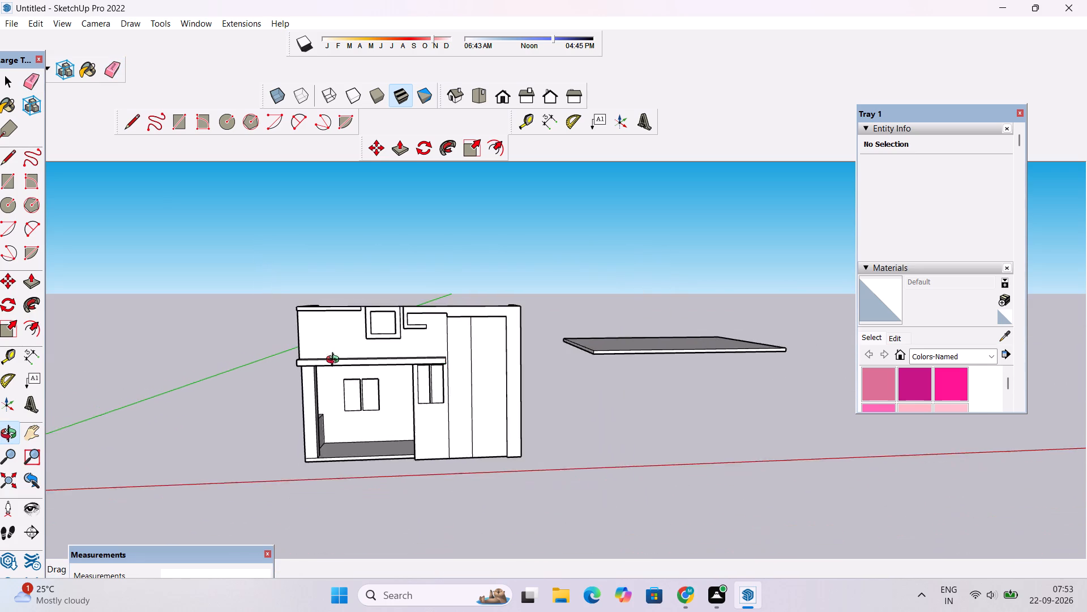
pyautogui.moveTo(461, 366); pyautogui.dragTo(364, 406)
pyautogui.scroll(4, 364, 396)
pyautogui.scroll(-4, 364, 392)
pyautogui.scroll(5, 364, 392)
pyautogui.scroll(-2, 364, 388)
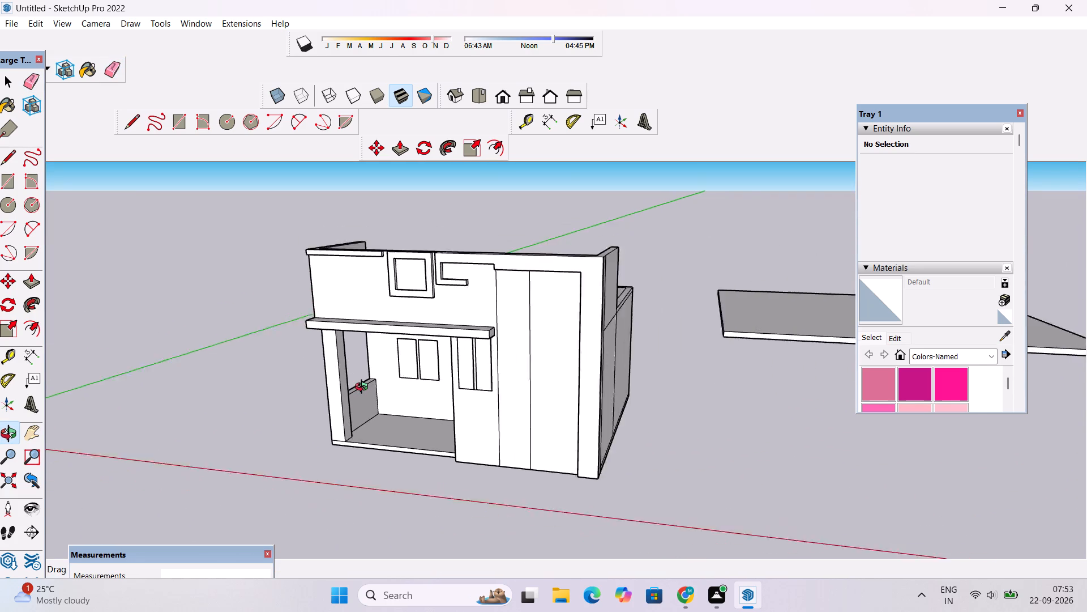
pyautogui.scroll(-3, 364, 388)
pyautogui.moveTo(369, 393); pyautogui.dragTo(511, 380)
pyautogui.keyDown('shift'); pyautogui.moveTo(460, 401); pyautogui.dragTo(502, 372); pyautogui.keyUp('shift')
pyautogui.moveTo(508, 372); pyautogui.dragTo(458, 399)
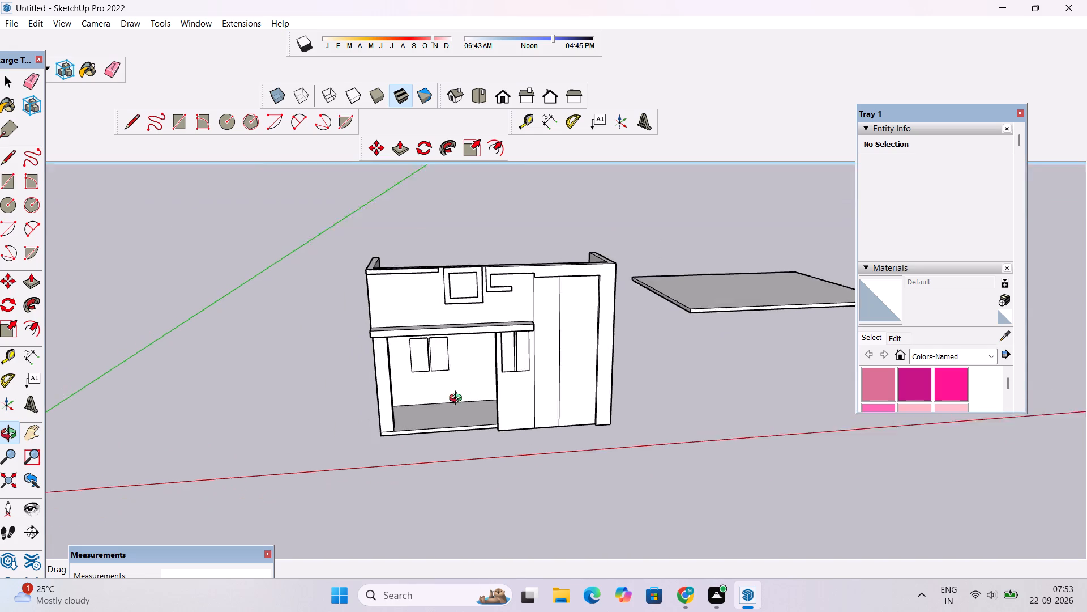
pyautogui.moveTo(458, 399); pyautogui.dragTo(457, 399)
pyautogui.scroll(4, 435, 354)
pyautogui.keyDown('shift'); pyautogui.moveTo(508, 321); pyautogui.dragTo(339, 392); pyautogui.keyUp('shift')
pyautogui.scroll(-2, 376, 373)
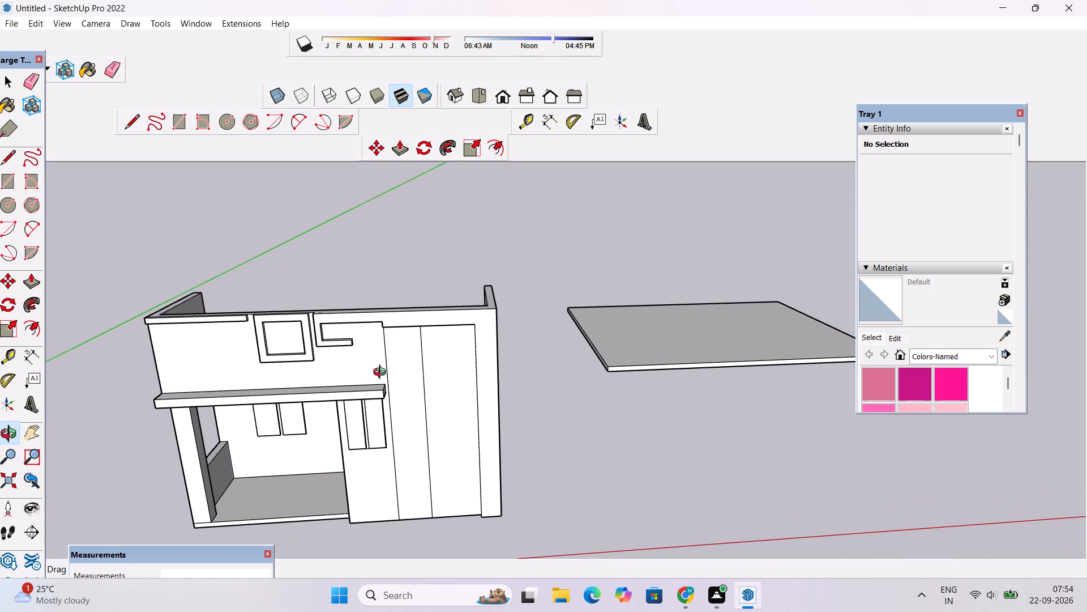
pyautogui.scroll(-4, 383, 373)
pyautogui.keyDown('shift'); pyautogui.moveTo(357, 388); pyautogui.dragTo(508, 342); pyautogui.keyUp('shift')
pyautogui.scroll(-5, 508, 342)
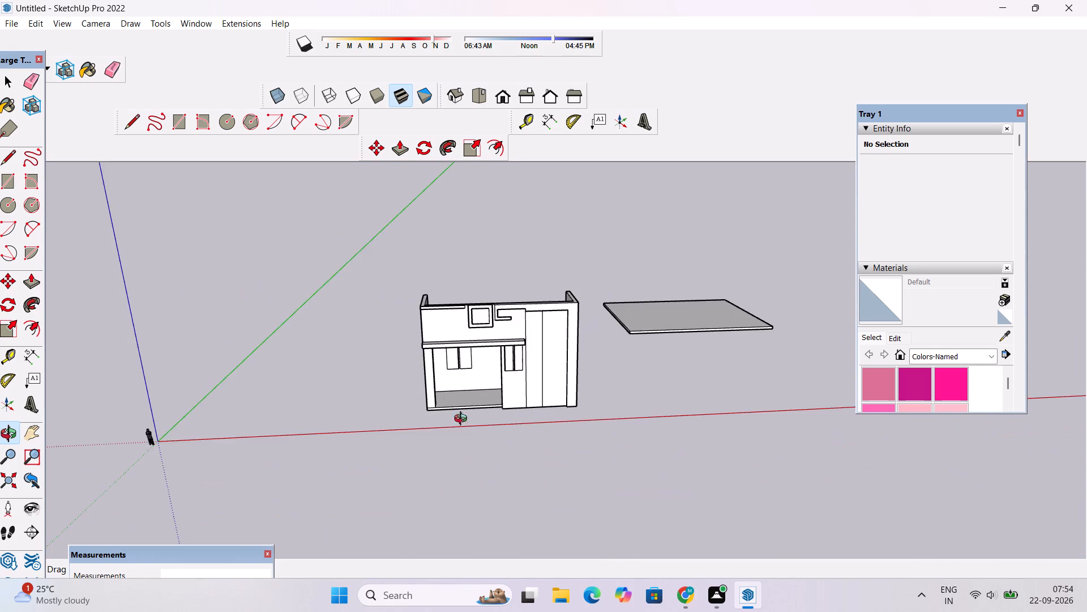
pyautogui.moveTo(436, 400); pyautogui.dragTo(366, 370)
pyautogui.scroll(6, 559, 346)
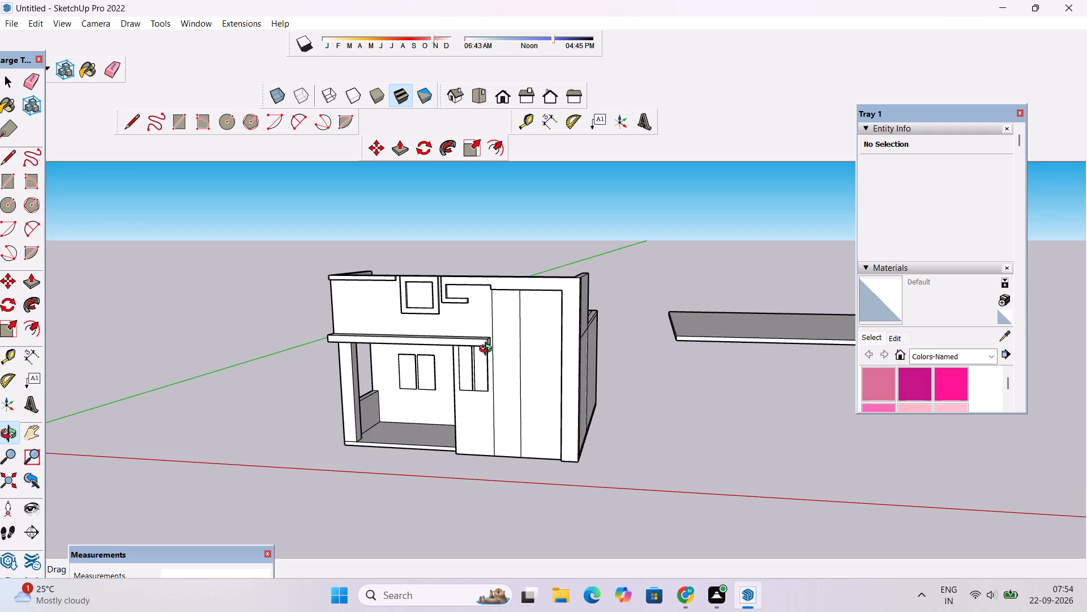
pyautogui.moveTo(277, 380); pyautogui.dragTo(477, 369)
pyautogui.scroll(-4, 475, 369)
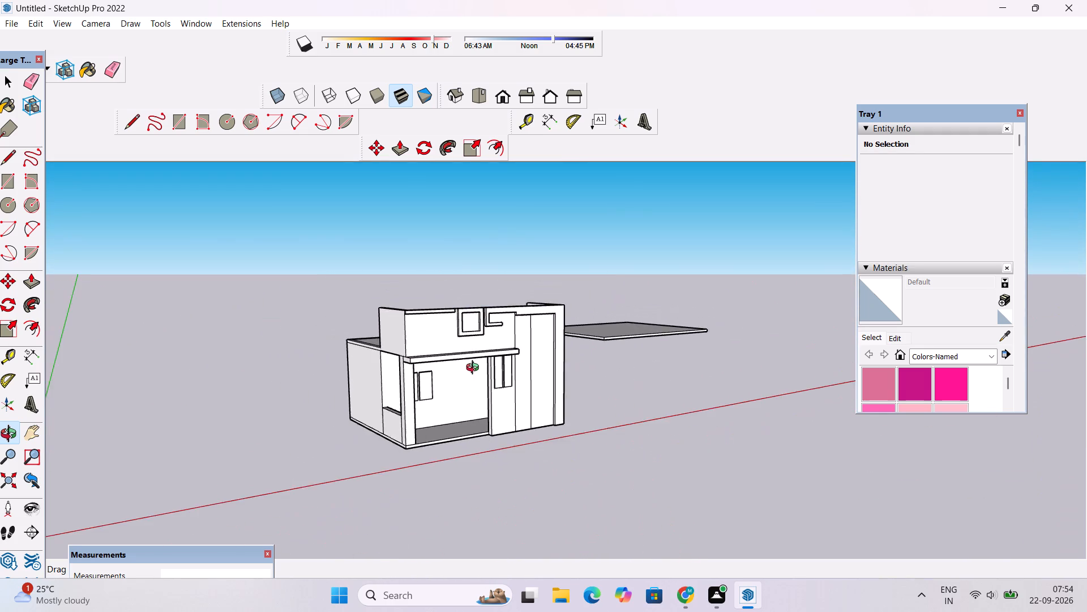
pyautogui.keyDown('shift'); pyautogui.moveTo(474, 358); pyautogui.dragTo(492, 395); pyautogui.keyUp('shift')
pyautogui.moveTo(538, 401); pyautogui.dragTo(393, 407)
pyautogui.moveTo(451, 400); pyautogui.dragTo(525, 380)
pyautogui.moveTo(528, 378); pyautogui.dragTo(500, 381)
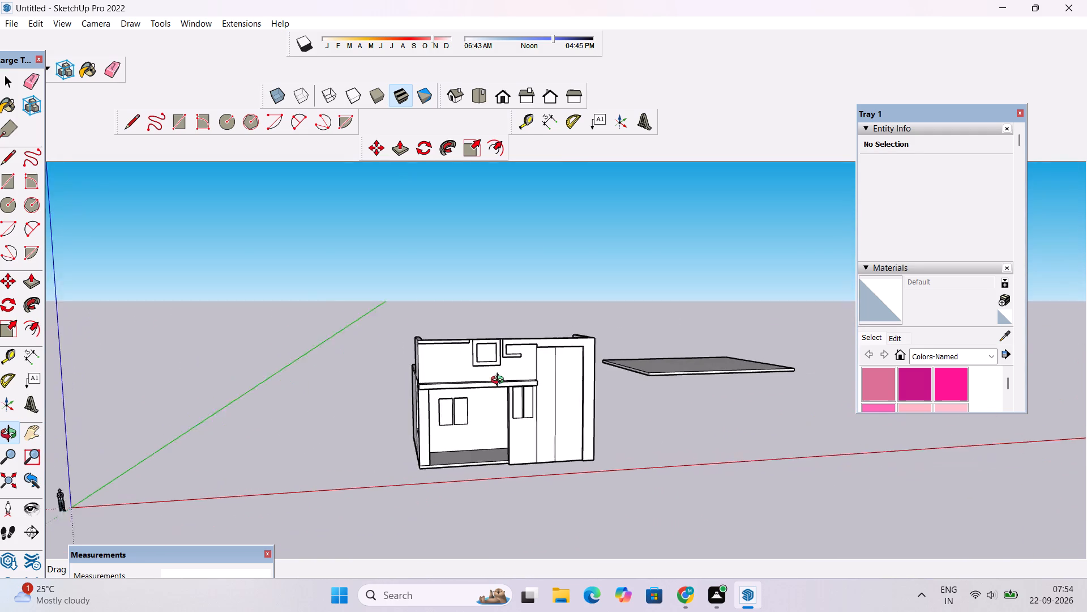
pyautogui.moveTo(500, 381); pyautogui.dragTo(446, 410)
pyautogui.moveTo(510, 430); pyautogui.dragTo(510, 338)
pyautogui.scroll(-4, 498, 346)
pyautogui.moveTo(498, 352); pyautogui.dragTo(736, 389)
pyautogui.moveTo(715, 395); pyautogui.dragTo(660, 440)
pyautogui.keyDown('shift'); pyautogui.moveTo(641, 440); pyautogui.dragTo(599, 411); pyautogui.keyUp('shift')
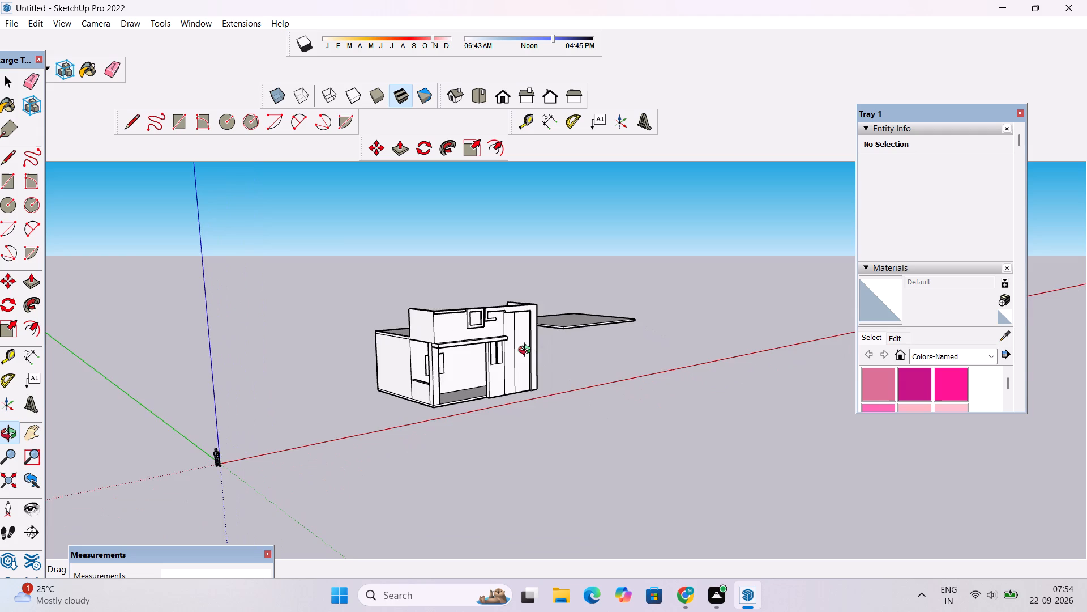
pyautogui.scroll(4, 524, 346)
pyautogui.scroll(14, 467, 333)
pyautogui.scroll(-7, 461, 301)
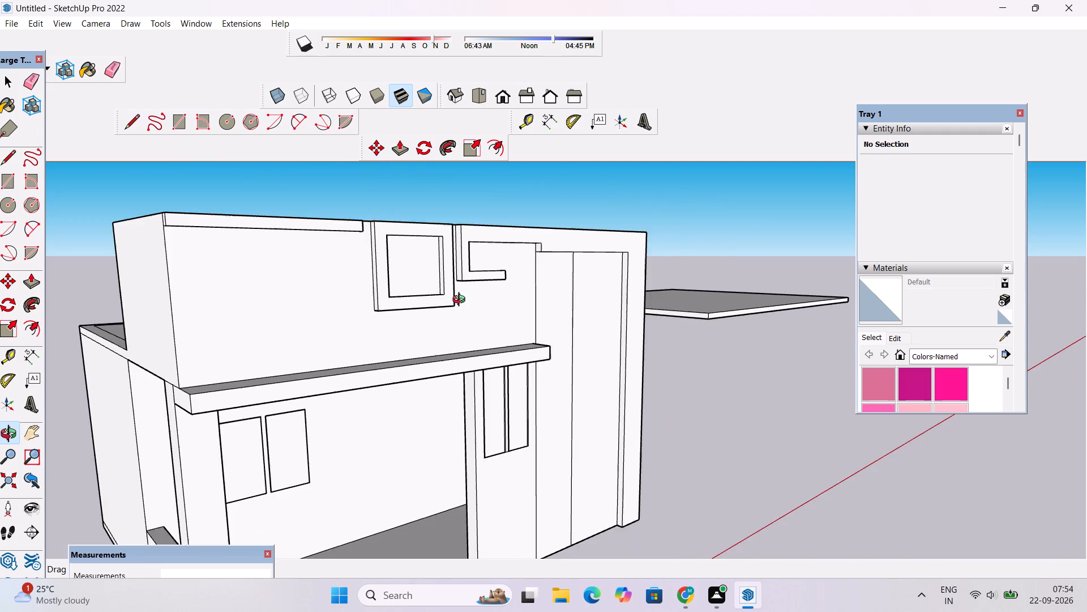
pyautogui.scroll(-4, 461, 297)
pyautogui.moveTo(299, 341); pyautogui.dragTo(550, 308)
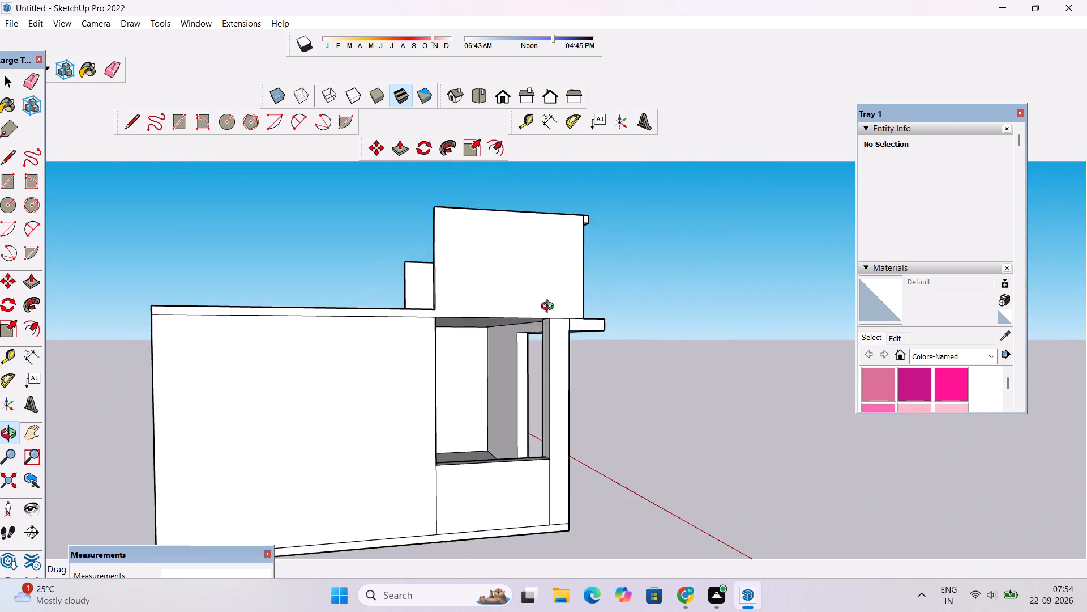
pyautogui.moveTo(550, 308); pyautogui.dragTo(293, 316)
pyautogui.scroll(-7, 447, 296)
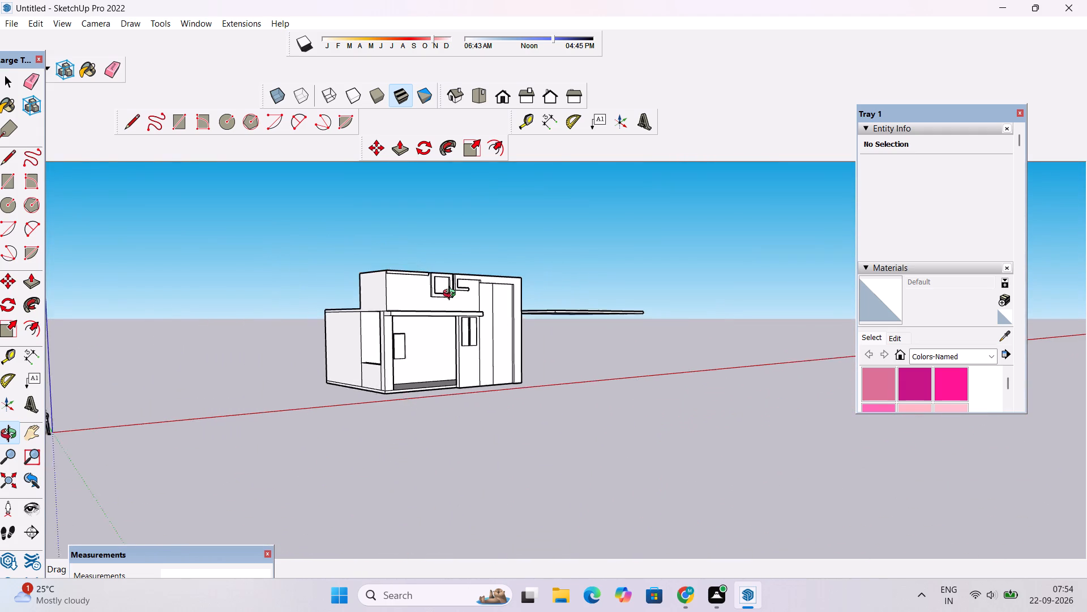
pyautogui.scroll(1, 452, 295)
pyautogui.scroll(-4, 452, 295)
pyautogui.scroll(3, 453, 295)
pyautogui.scroll(-2, 453, 295)
pyautogui.scroll(3, 457, 292)
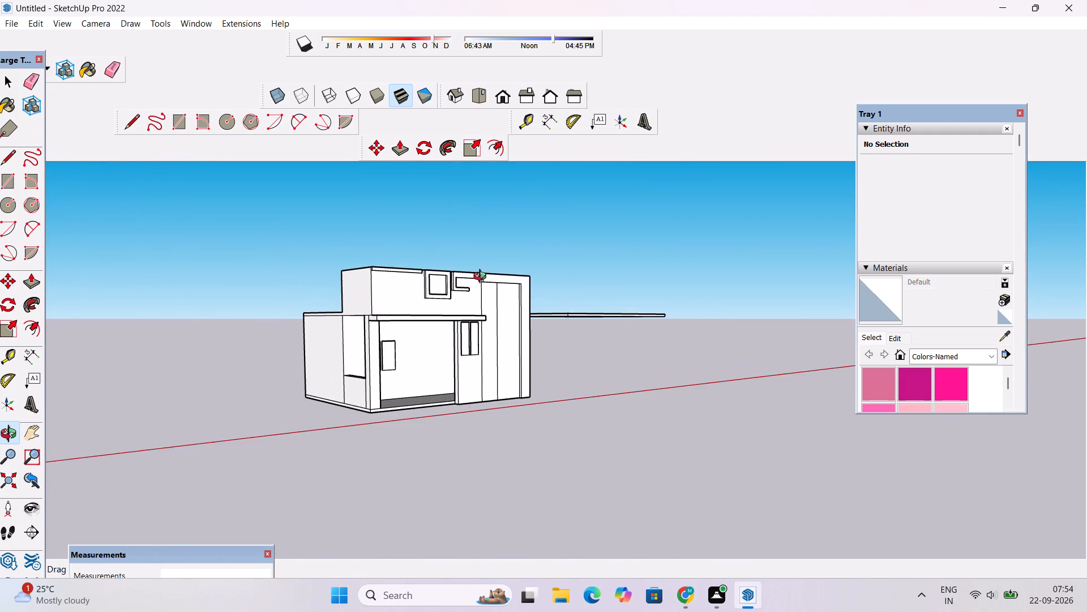
pyautogui.scroll(3, 482, 278)
pyautogui.moveTo(488, 275); pyautogui.dragTo(473, 364)
pyautogui.scroll(1, 474, 348)
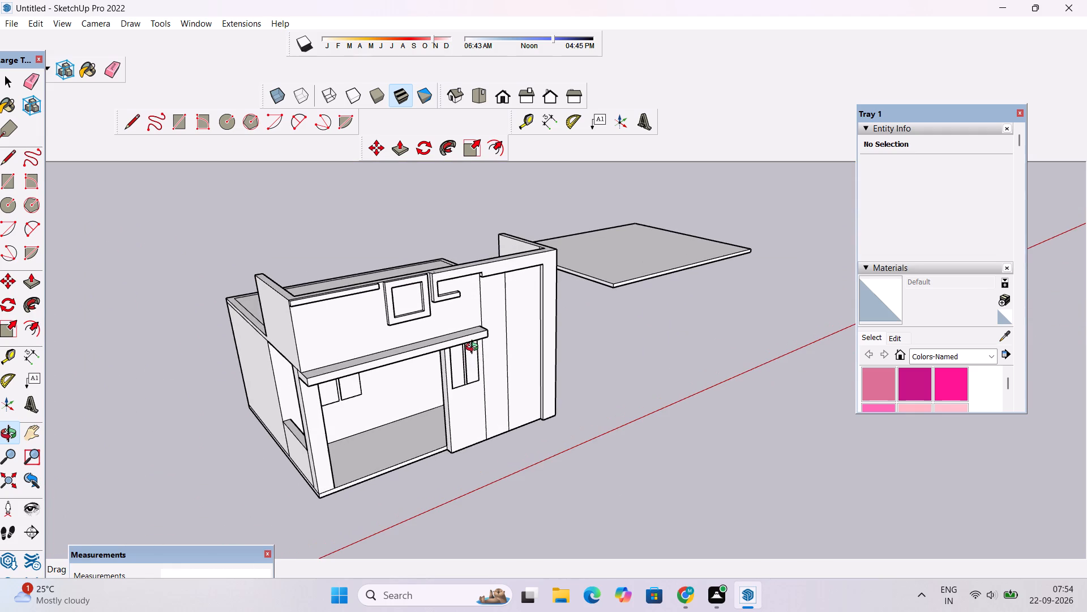
pyautogui.scroll(-2, 474, 342)
pyautogui.keyDown('shift'); pyautogui.moveTo(474, 346); pyautogui.dragTo(481, 306); pyautogui.keyUp('shift')
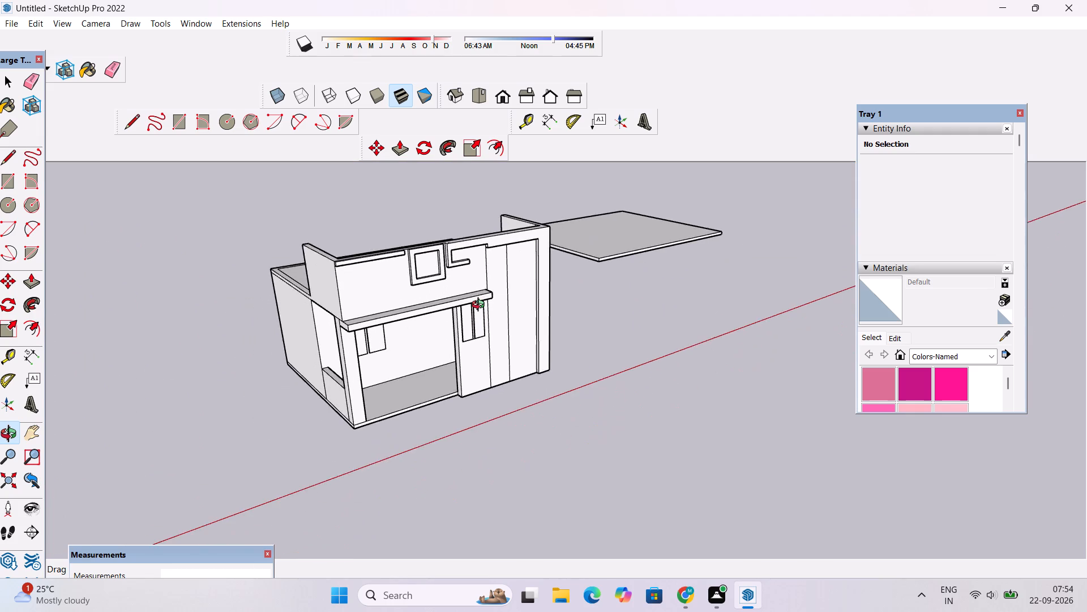
pyautogui.scroll(6, 481, 301)
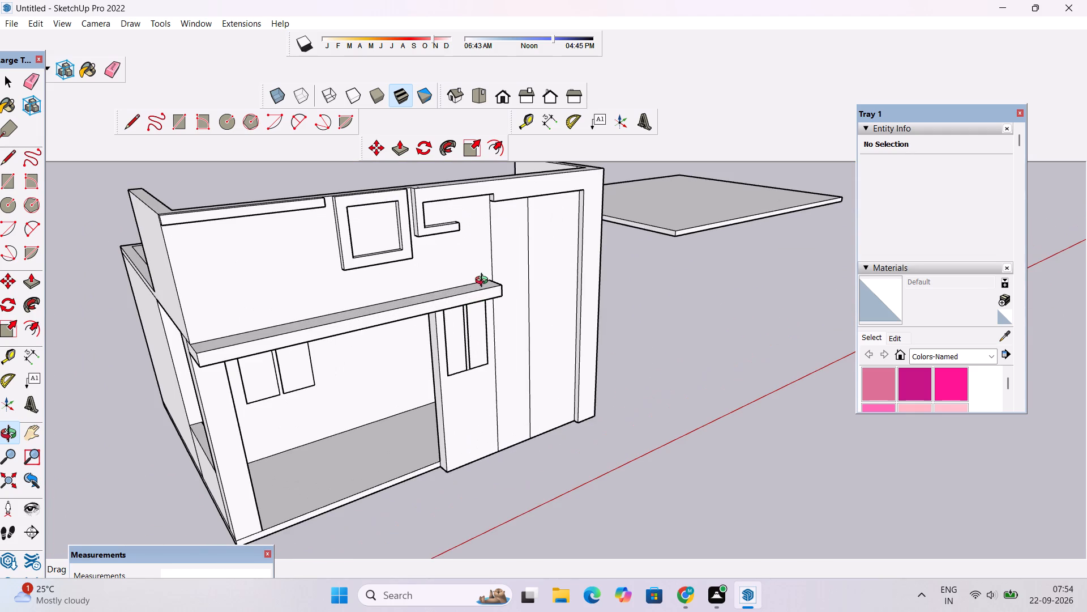
pyautogui.moveTo(484, 282); pyautogui.dragTo(486, 311)
pyautogui.scroll(-5, 487, 308)
pyautogui.moveTo(470, 324); pyautogui.dragTo(403, 235)
pyautogui.scroll(4, 558, 309)
pyautogui.moveTo(559, 309); pyautogui.dragTo(508, 339)
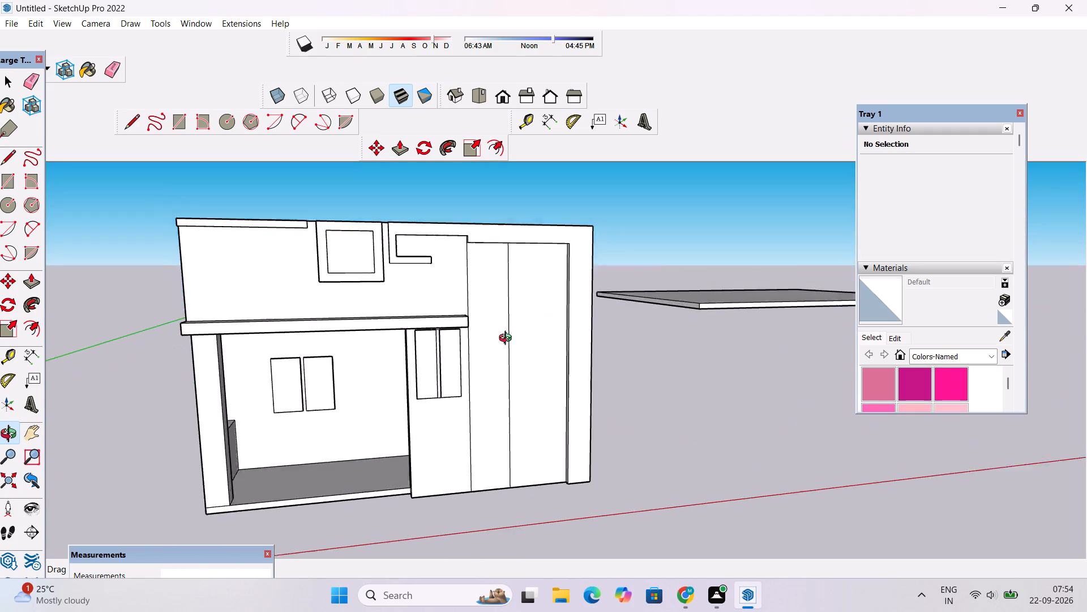
pyautogui.moveTo(508, 339); pyautogui.dragTo(499, 343)
pyautogui.keyDown('shift'); pyautogui.moveTo(538, 342); pyautogui.dragTo(488, 313); pyautogui.keyUp('shift')
pyautogui.scroll(-4, 456, 309)
pyautogui.keyDown('shift'); pyautogui.moveTo(476, 299); pyautogui.dragTo(378, 341); pyautogui.keyUp('shift')
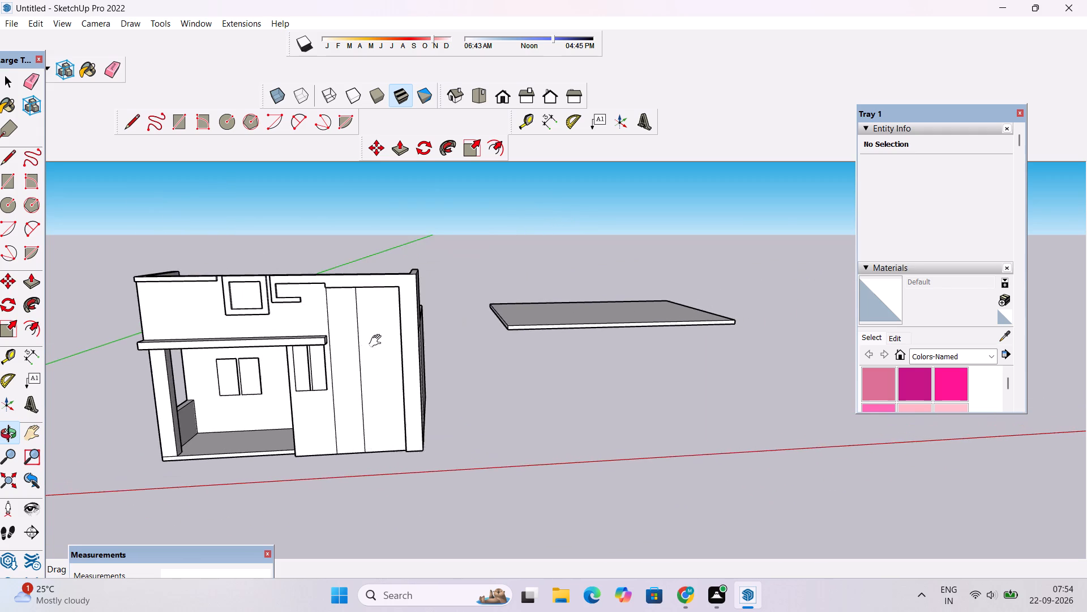
pyautogui.keyDown('shift'); pyautogui.scroll(9, 371, 367); pyautogui.keyUp('shift')
pyautogui.keyDown('shift'); pyautogui.moveTo(371, 378); pyautogui.dragTo(407, 341); pyautogui.keyUp('shift')
pyautogui.keyDown('shift'); pyautogui.scroll(-6, 409, 335); pyautogui.keyUp('shift')
pyautogui.moveTo(409, 335); pyautogui.dragTo(413, 362)
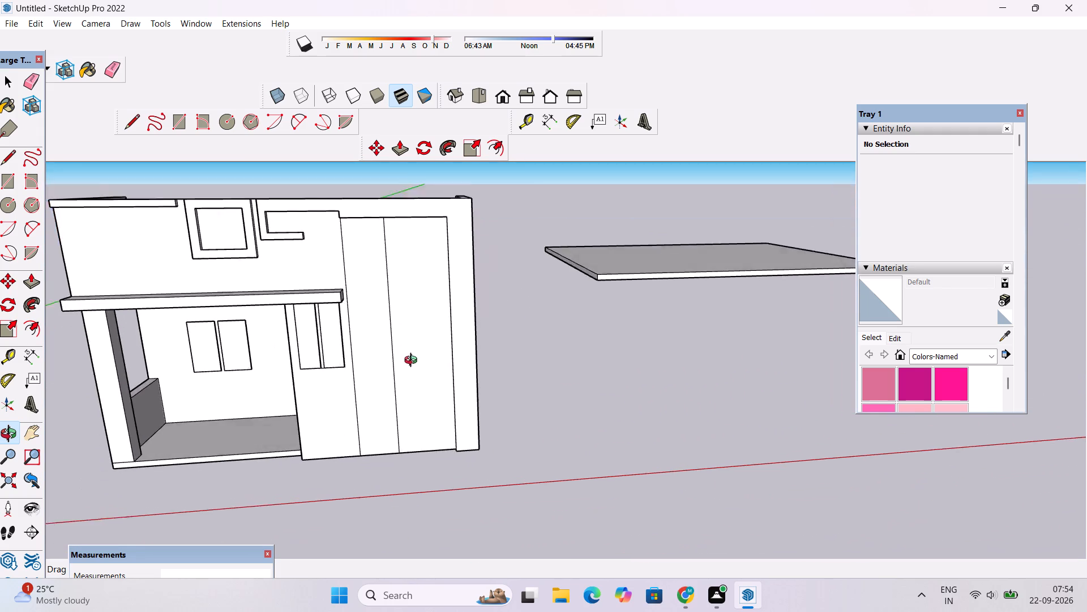
# Erase the horizontal and vertical dividing lines on the outer side wall that faces the separate flat slab.
pyautogui.moveTo(413, 362); pyautogui.dragTo(319, 361)
pyautogui.scroll(4, 320, 324)
pyautogui.keyDown('shift'); pyautogui.moveTo(593, 359); pyautogui.dragTo(447, 338); pyautogui.keyUp('shift')
pyautogui.scroll(-4, 447, 337)
pyautogui.moveTo(494, 335); pyautogui.dragTo(277, 331)
pyautogui.keyDown('shift'); pyautogui.moveTo(478, 318); pyautogui.dragTo(477, 363); pyautogui.keyUp('shift')
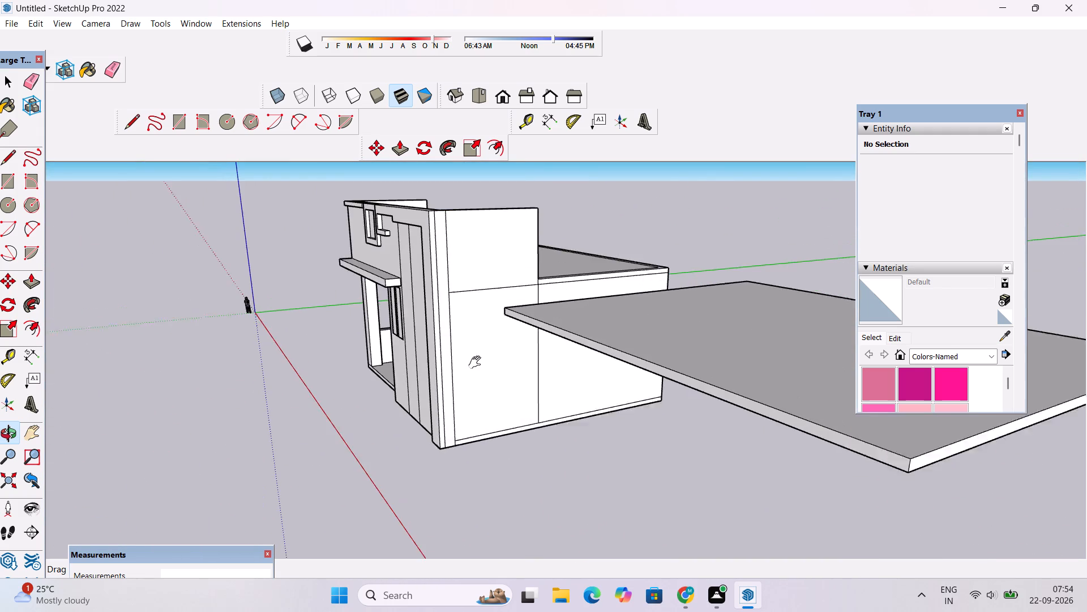
pyautogui.keyDown('shift'); pyautogui.moveTo(477, 363); pyautogui.dragTo(477, 365); pyautogui.keyUp('shift')
pyautogui.scroll(8, 479, 362)
pyautogui.keyDown('shift'); pyautogui.moveTo(485, 351); pyautogui.dragTo(448, 369); pyautogui.keyUp('shift')
pyautogui.keyDown('shift'); pyautogui.scroll(-2, 443, 365); pyautogui.keyUp('shift')
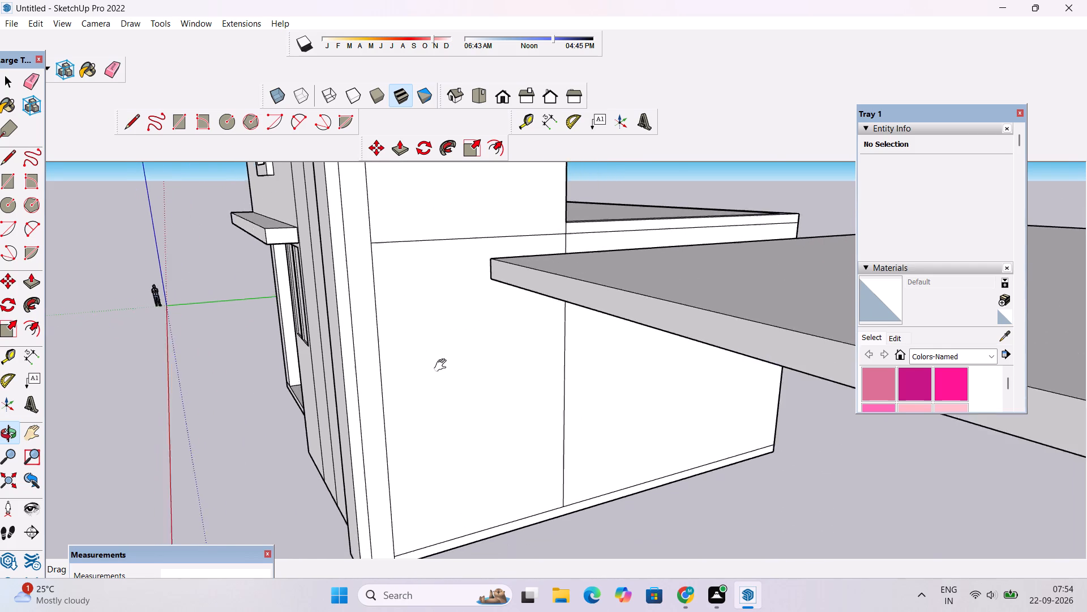
pyautogui.keyDown('shift'); pyautogui.scroll(-9, 443, 365); pyautogui.keyUp('shift')
pyautogui.moveTo(438, 343); pyautogui.dragTo(436, 379)
pyautogui.scroll(3, 432, 374)
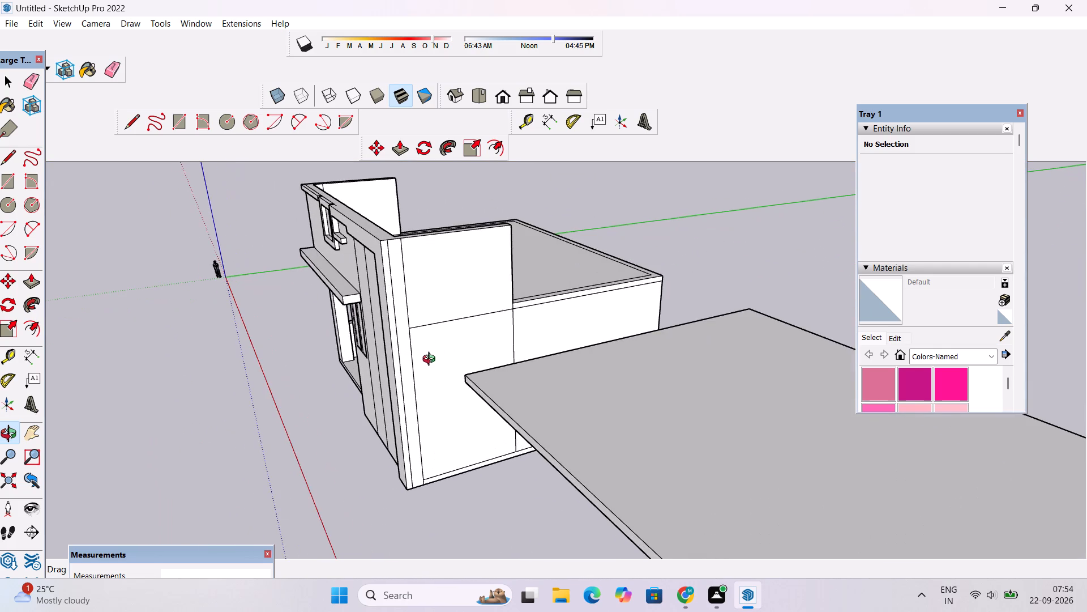
pyautogui.keyDown('shift'); pyautogui.moveTo(426, 317); pyautogui.dragTo(425, 354); pyautogui.keyUp('shift')
pyautogui.moveTo(425, 358); pyautogui.dragTo(476, 429)
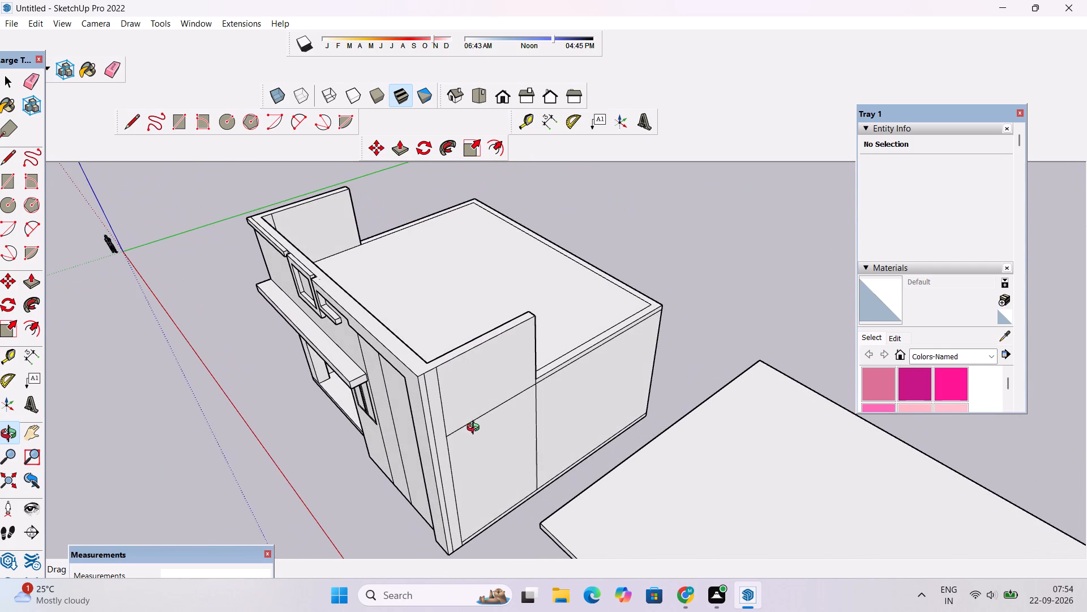
pyautogui.press('e')
pyautogui.moveTo(442, 382); pyautogui.dragTo(435, 401)
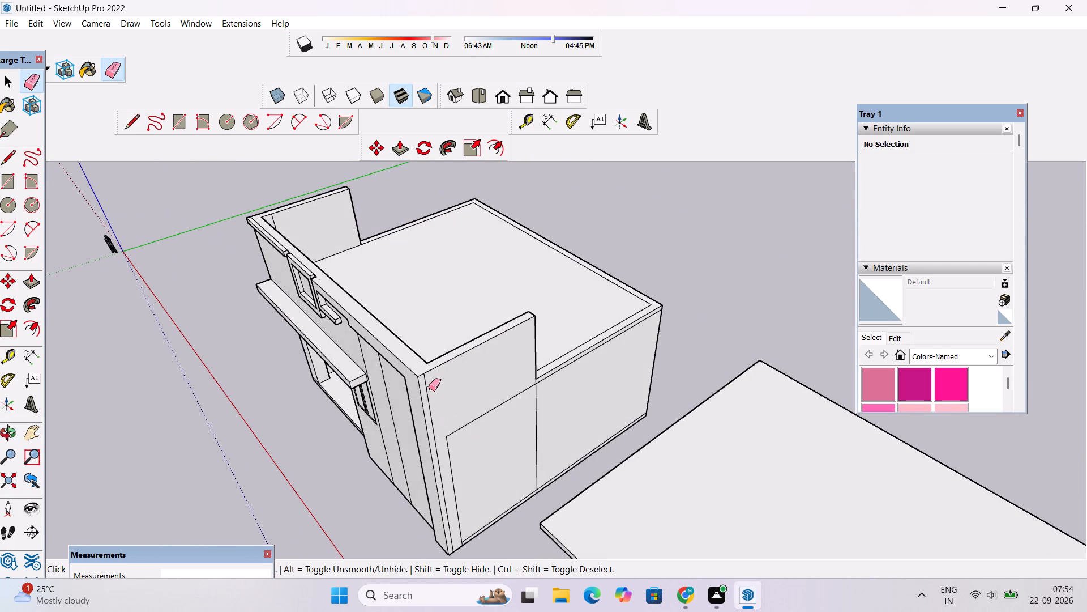
pyautogui.click(429, 388)
pyautogui.moveTo(459, 414); pyautogui.dragTo(465, 426)
pyautogui.moveTo(452, 447); pyautogui.dragTo(450, 454)
pyautogui.moveTo(543, 416); pyautogui.dragTo(532, 436)
# Erase the remaining line along the base of that side wall and the short stub near its front corner.
pyautogui.scroll(-6, 495, 392)
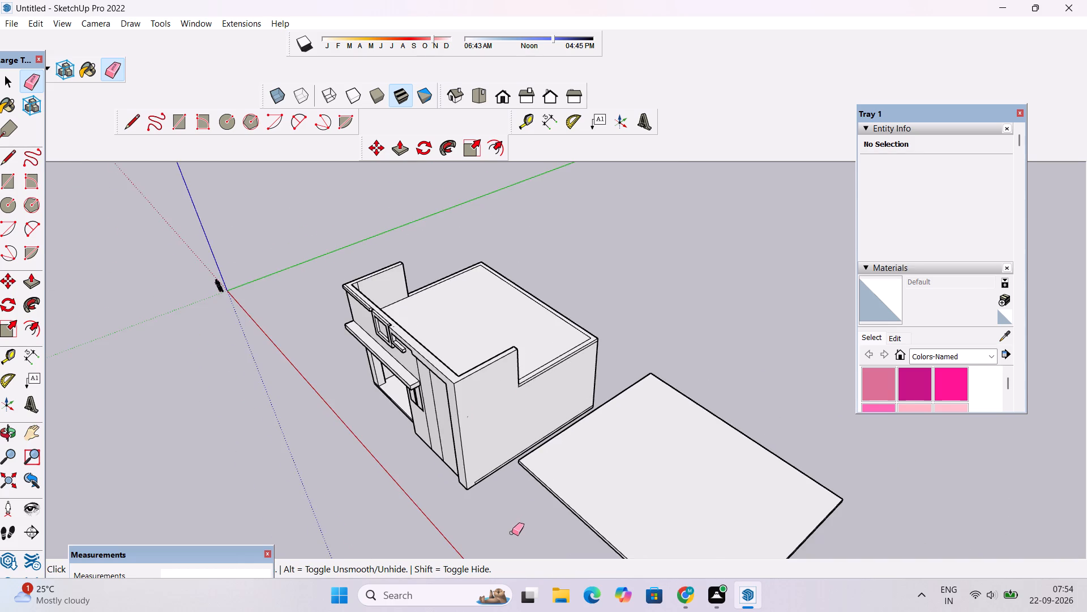
pyautogui.scroll(5, 512, 533)
pyautogui.scroll(10, 476, 457)
pyautogui.moveTo(461, 410); pyautogui.dragTo(461, 426)
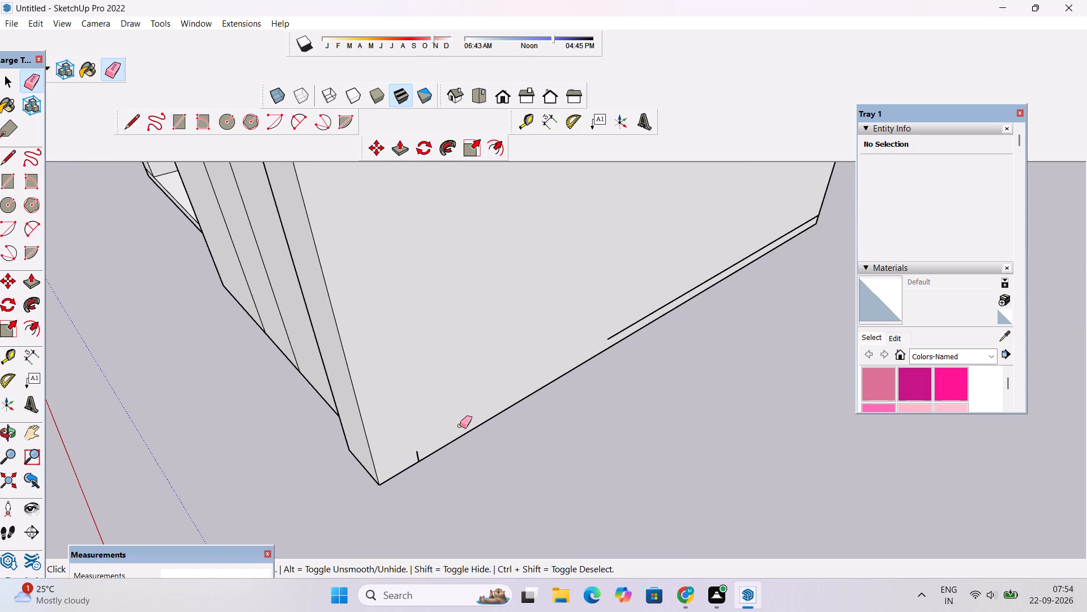
pyautogui.moveTo(433, 444); pyautogui.dragTo(420, 455)
pyautogui.click(420, 455)
pyautogui.click(620, 333)
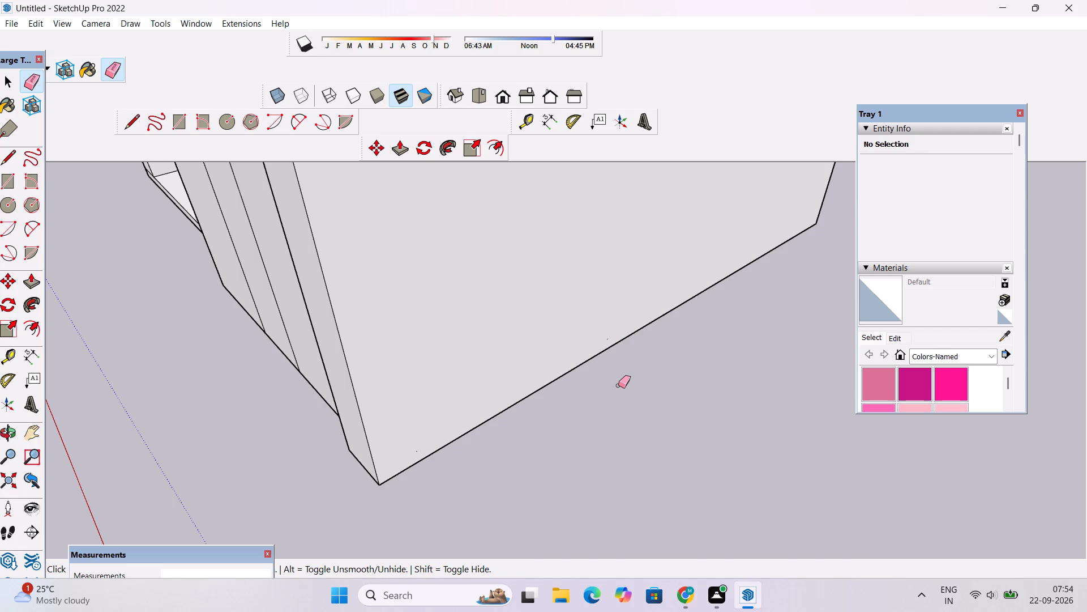
# Erase the extra line just below the top edge of the lower rear section of the same side wall.
pyautogui.press('o')
pyautogui.scroll(-11, 619, 386)
pyautogui.moveTo(561, 392); pyautogui.dragTo(622, 392)
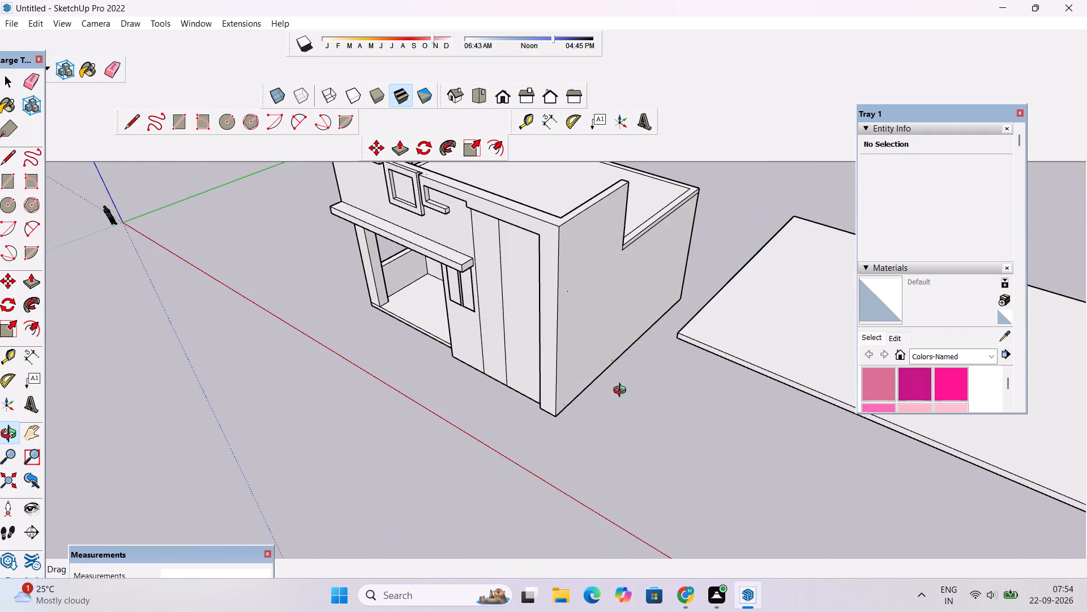
pyautogui.scroll(-6, 622, 392)
pyautogui.scroll(17, 628, 288)
pyautogui.moveTo(669, 372); pyautogui.dragTo(609, 340)
pyautogui.keyDown('shift'); pyautogui.moveTo(600, 362); pyautogui.dragTo(541, 384); pyautogui.keyUp('shift')
pyautogui.keyDown('shift'); pyautogui.moveTo(537, 383); pyautogui.dragTo(537, 373); pyautogui.keyUp('shift')
pyautogui.press('e')
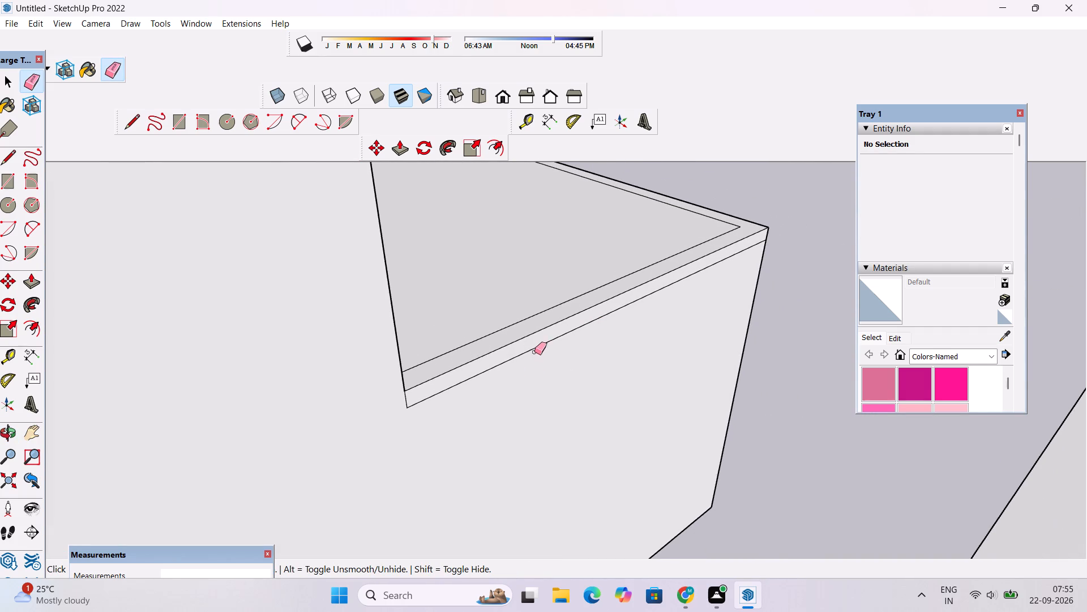
pyautogui.click(534, 347)
pyautogui.press('o')
pyautogui.scroll(-6, 604, 366)
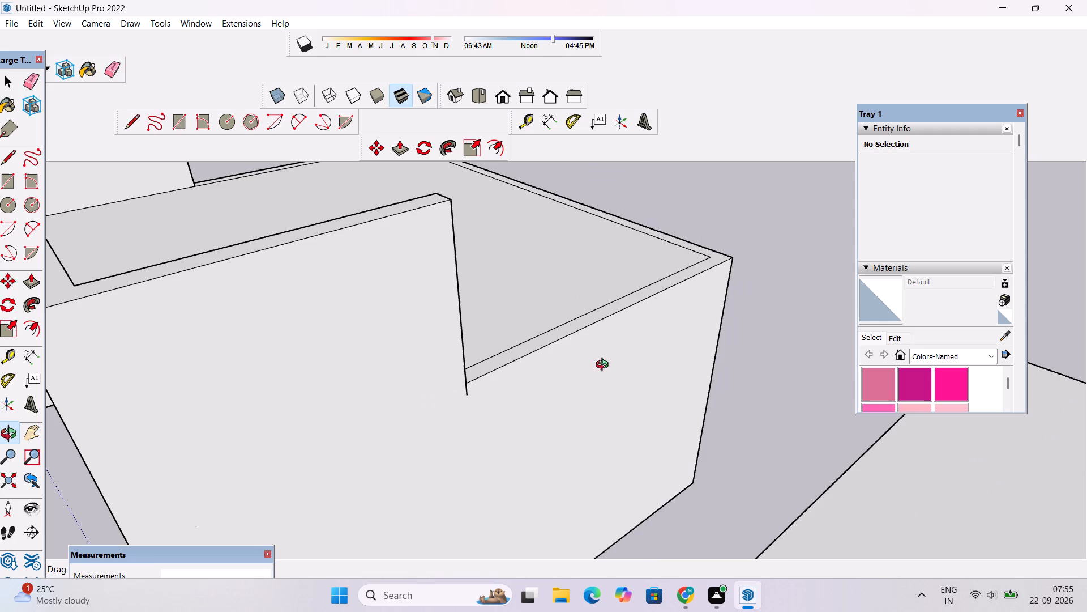
# Erase the short stub line hanging below the notch where the side wall's top edge steps down.
pyautogui.scroll(4, 531, 383)
pyautogui.press('e')
pyautogui.scroll(5, 497, 386)
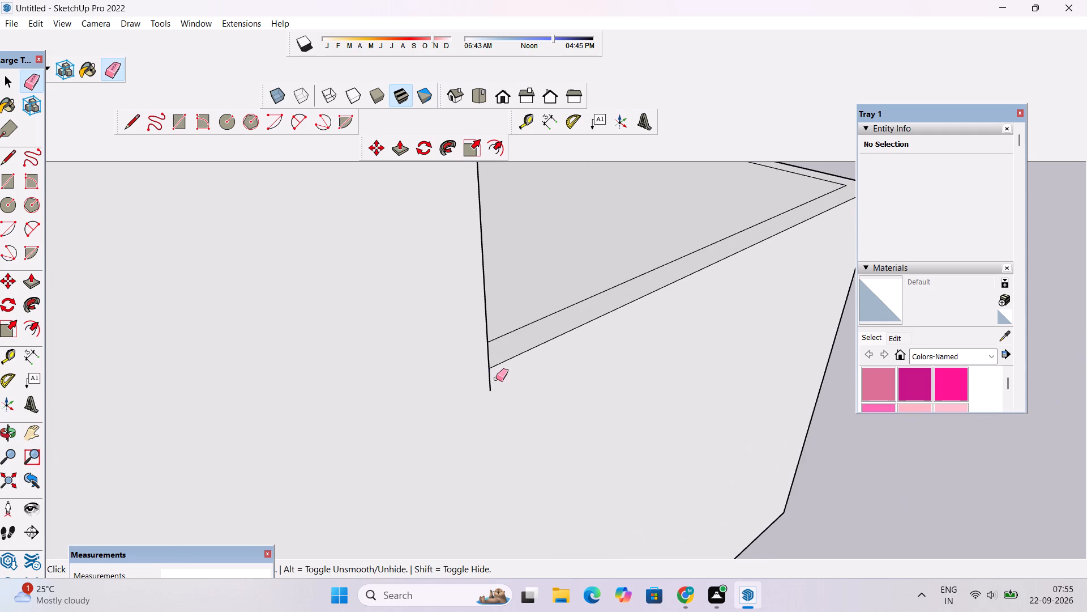
pyautogui.moveTo(494, 379); pyautogui.dragTo(473, 393)
# Examine the front facade from several angles, focusing on the upper wall, window frame, canopy and porch openings.
pyautogui.press('o')
pyautogui.scroll(-15, 542, 381)
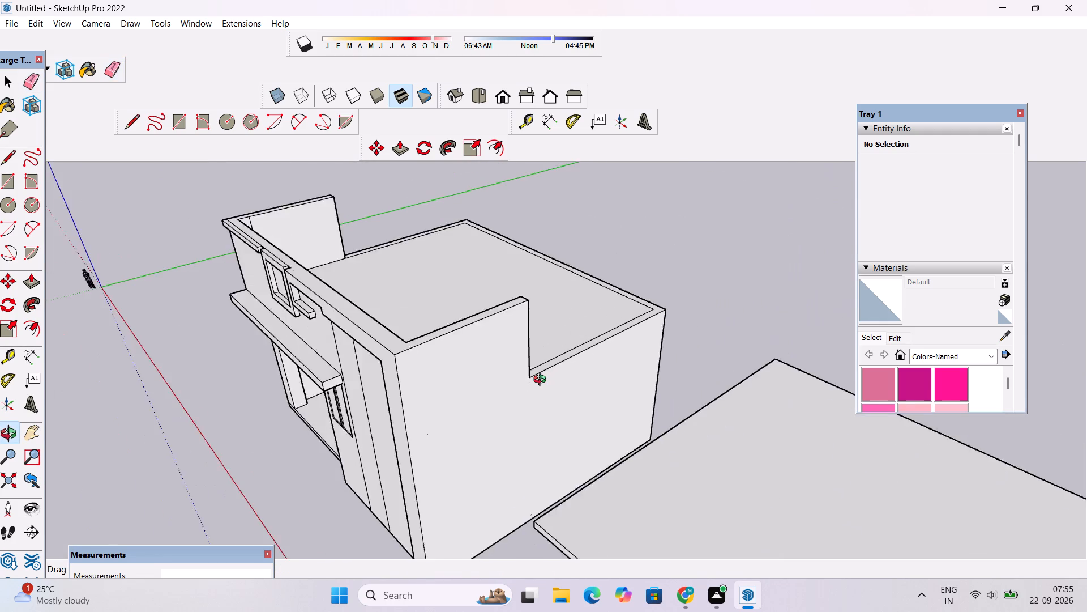
pyautogui.scroll(-4, 542, 381)
pyautogui.moveTo(425, 412); pyautogui.dragTo(567, 375)
pyautogui.moveTo(559, 418); pyautogui.dragTo(632, 377)
pyautogui.keyDown('shift'); pyautogui.moveTo(594, 393); pyautogui.dragTo(618, 360); pyautogui.keyUp('shift')
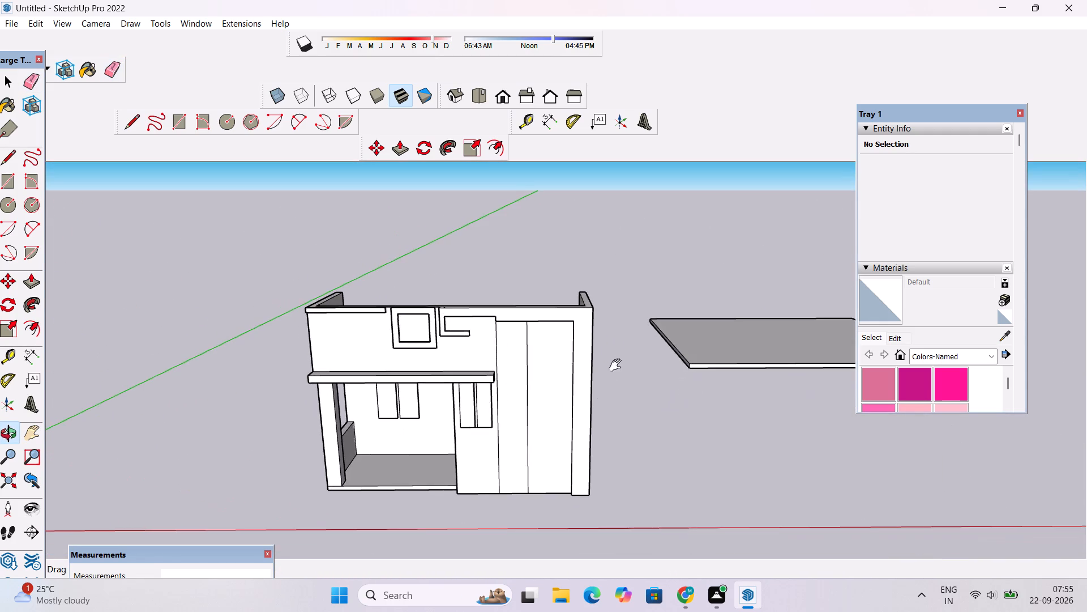
pyautogui.scroll(4, 560, 423)
pyautogui.keyDown('shift'); pyautogui.moveTo(549, 430); pyautogui.dragTo(639, 430); pyautogui.keyUp('shift')
pyautogui.moveTo(596, 431); pyautogui.dragTo(766, 369)
pyautogui.scroll(3, 587, 405)
pyautogui.moveTo(604, 418); pyautogui.dragTo(538, 416)
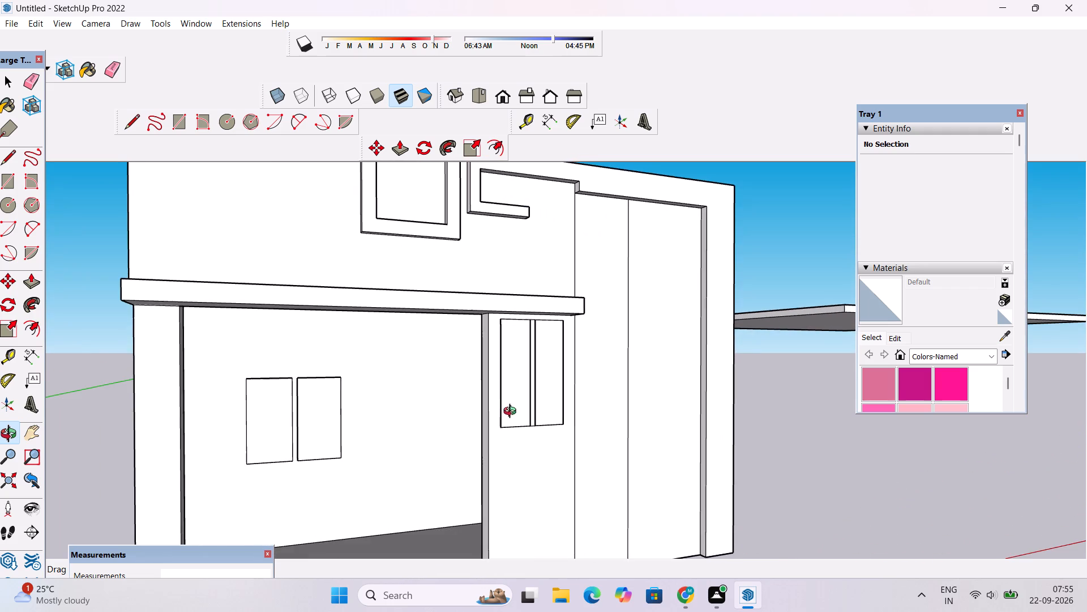
pyautogui.keyDown('shift'); pyautogui.moveTo(512, 413); pyautogui.dragTo(561, 413); pyautogui.keyUp('shift')
pyautogui.keyDown('shift'); pyautogui.moveTo(561, 413); pyautogui.dragTo(430, 440); pyautogui.keyUp('shift')
pyautogui.keyDown('shift'); pyautogui.moveTo(425, 436); pyautogui.dragTo(503, 436); pyautogui.keyUp('shift')
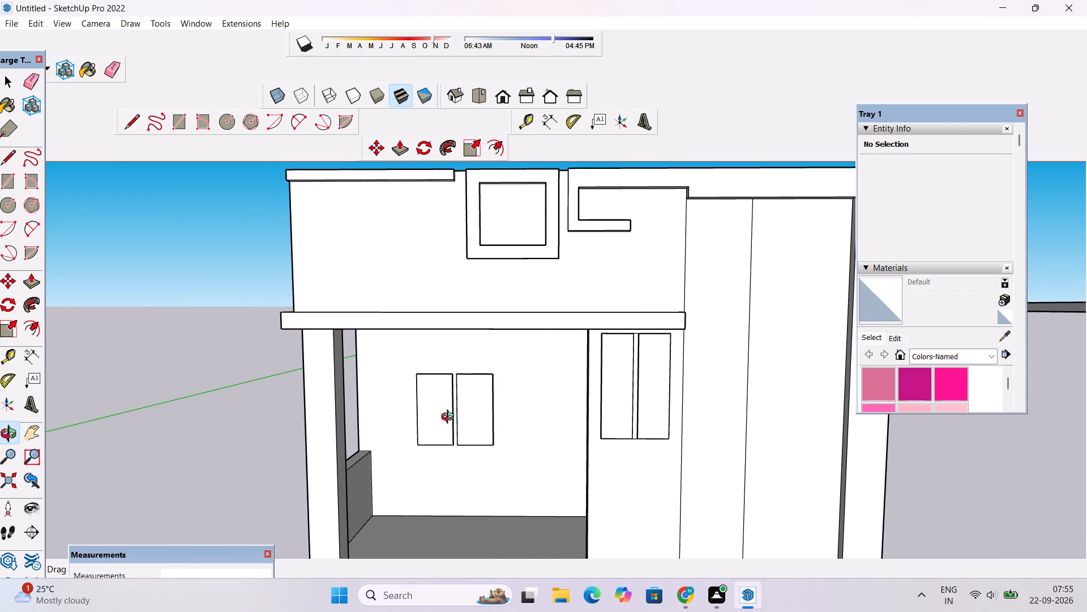
pyautogui.keyDown('shift'); pyautogui.moveTo(450, 418); pyautogui.dragTo(515, 460); pyautogui.keyUp('shift')
pyautogui.scroll(-4, 494, 437)
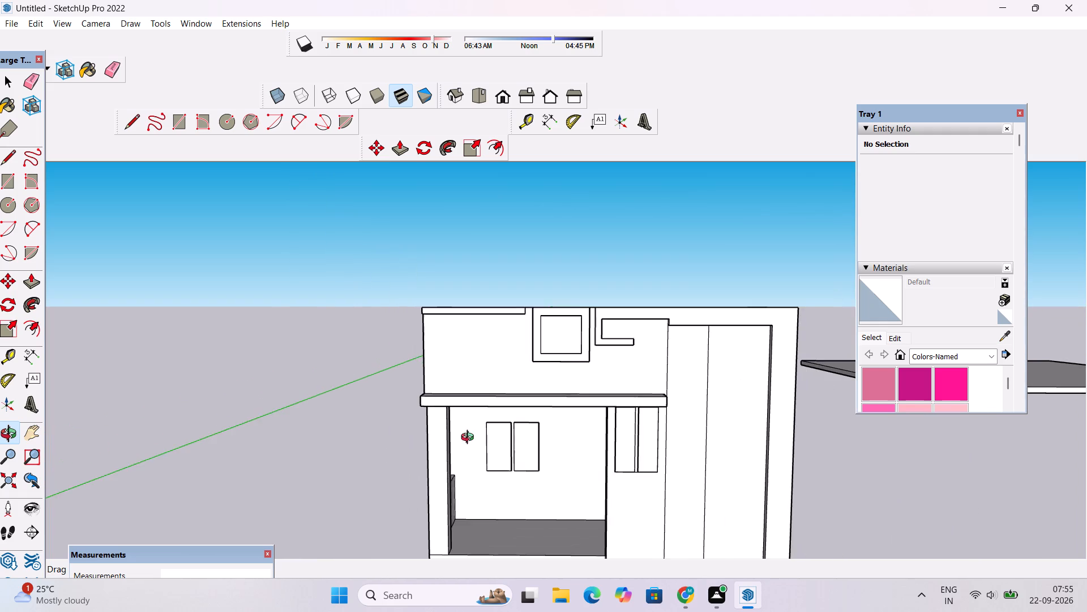
pyautogui.moveTo(471, 439); pyautogui.dragTo(511, 452)
pyautogui.keyDown('shift'); pyautogui.moveTo(563, 398); pyautogui.dragTo(521, 397); pyautogui.keyUp('shift')
pyautogui.scroll(4, 480, 408)
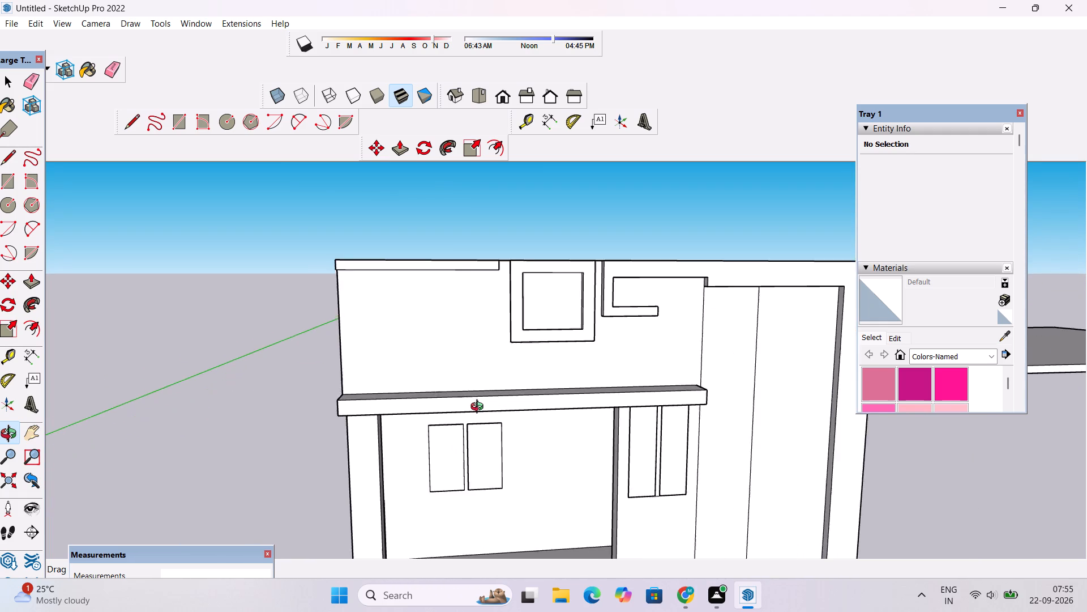
pyautogui.scroll(3, 480, 408)
pyautogui.moveTo(480, 408); pyautogui.dragTo(460, 448)
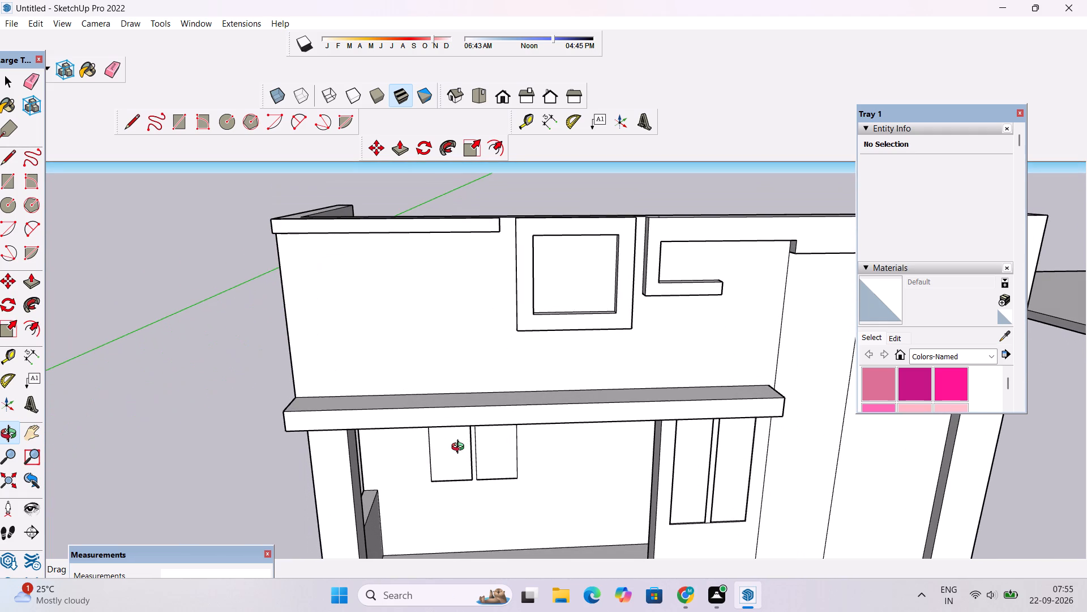
pyautogui.scroll(3, 460, 448)
pyautogui.scroll(-4, 460, 448)
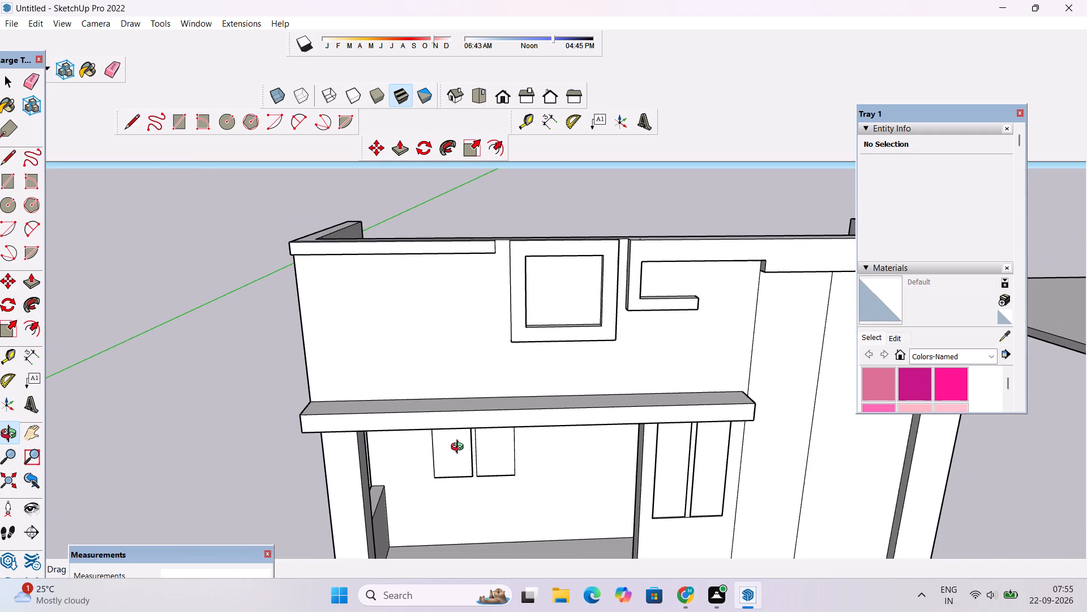
pyautogui.moveTo(507, 433); pyautogui.dragTo(510, 421)
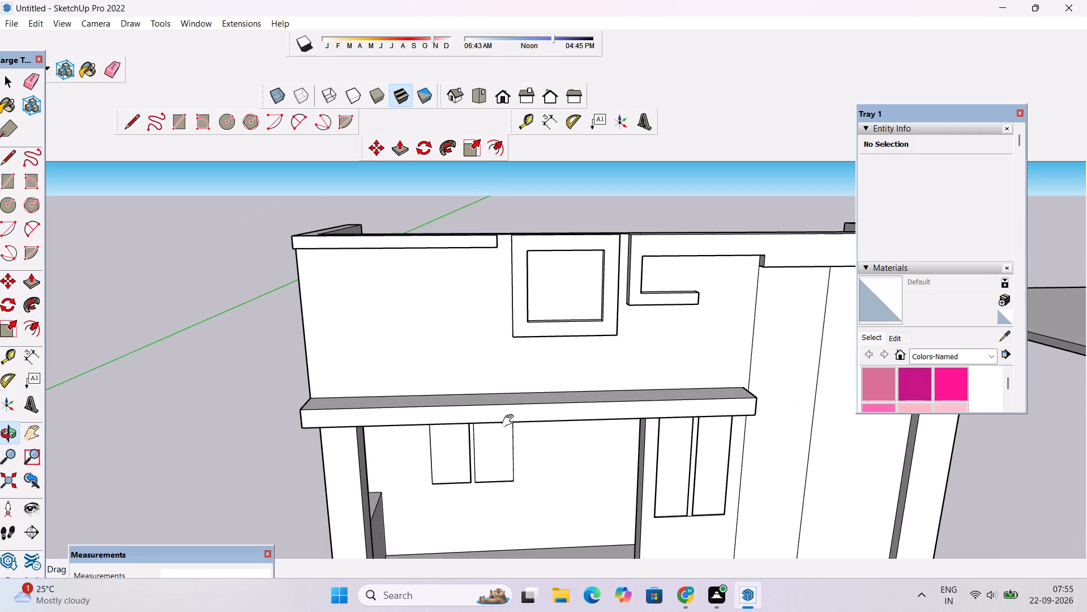
pyautogui.moveTo(510, 421); pyautogui.dragTo(501, 426)
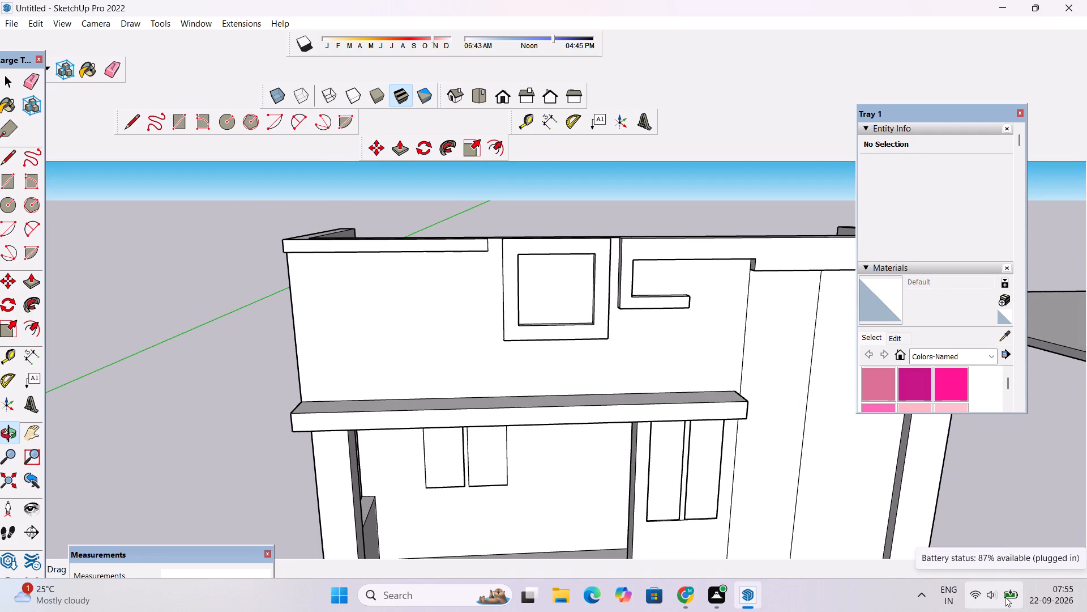
pyautogui.scroll(-1, 582, 393)
pyautogui.keyDown('shift'); pyautogui.moveTo(558, 397); pyautogui.dragTo(558, 354); pyautogui.keyUp('shift')
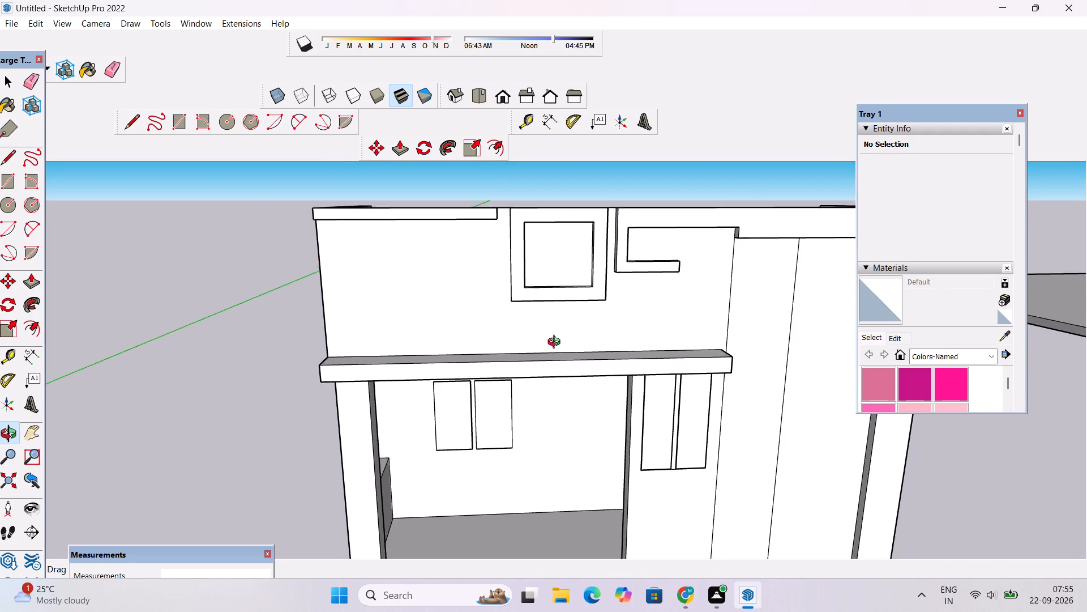
pyautogui.scroll(4, 557, 343)
pyautogui.moveTo(550, 346); pyautogui.dragTo(550, 309)
pyautogui.scroll(4, 550, 297)
pyautogui.moveTo(545, 308); pyautogui.dragTo(538, 321)
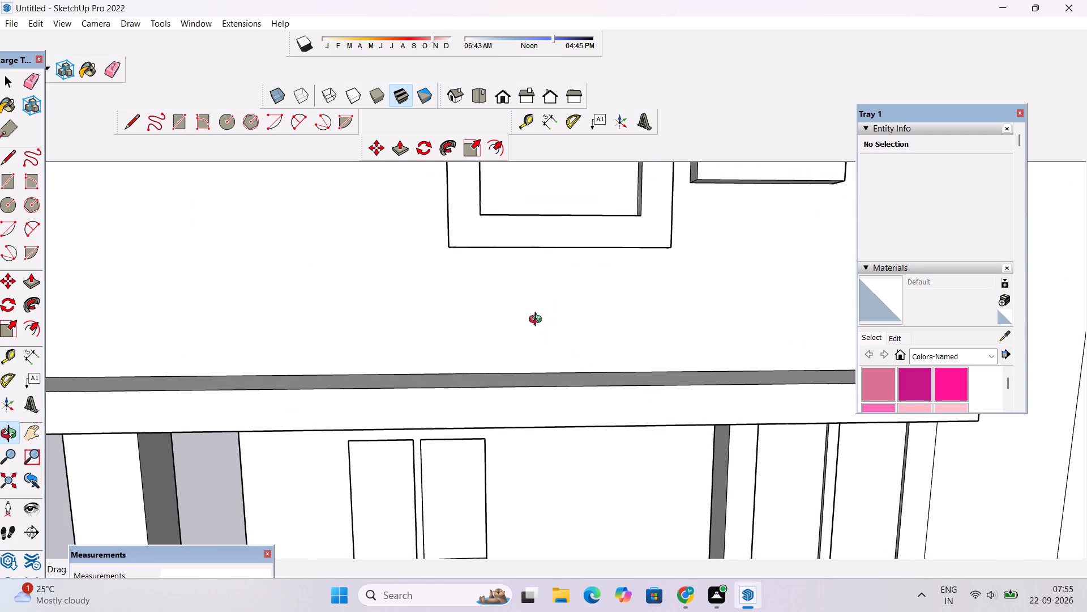
pyautogui.scroll(-4, 538, 322)
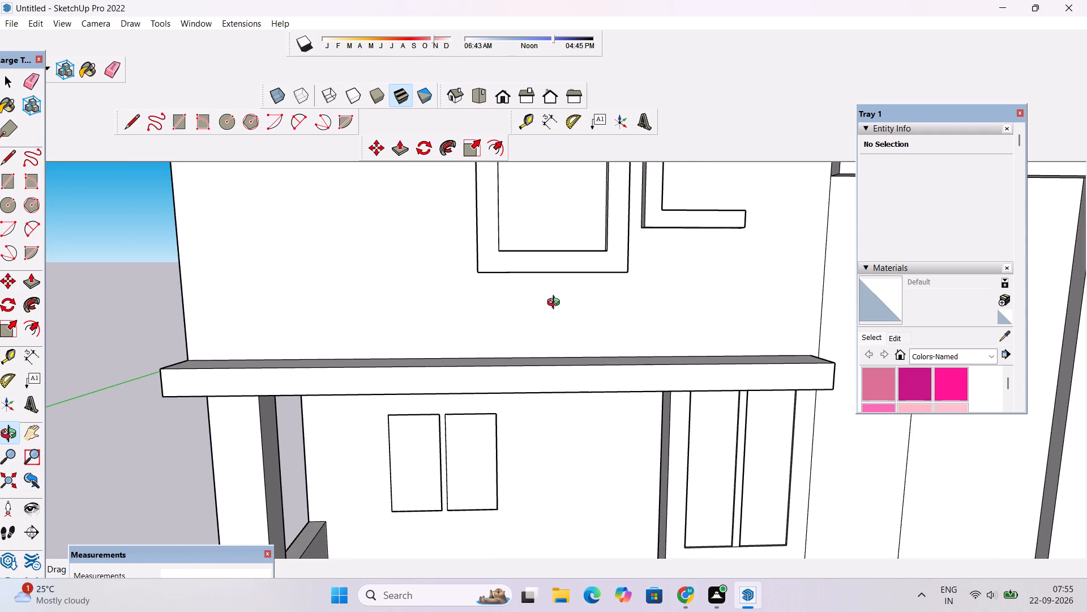
# Draw a rectangle about 4' 1 1/2" by 39' 7" on the front wall just above the canopy, spanning from the outer corner to the vertical panel line.
pyautogui.press('r')
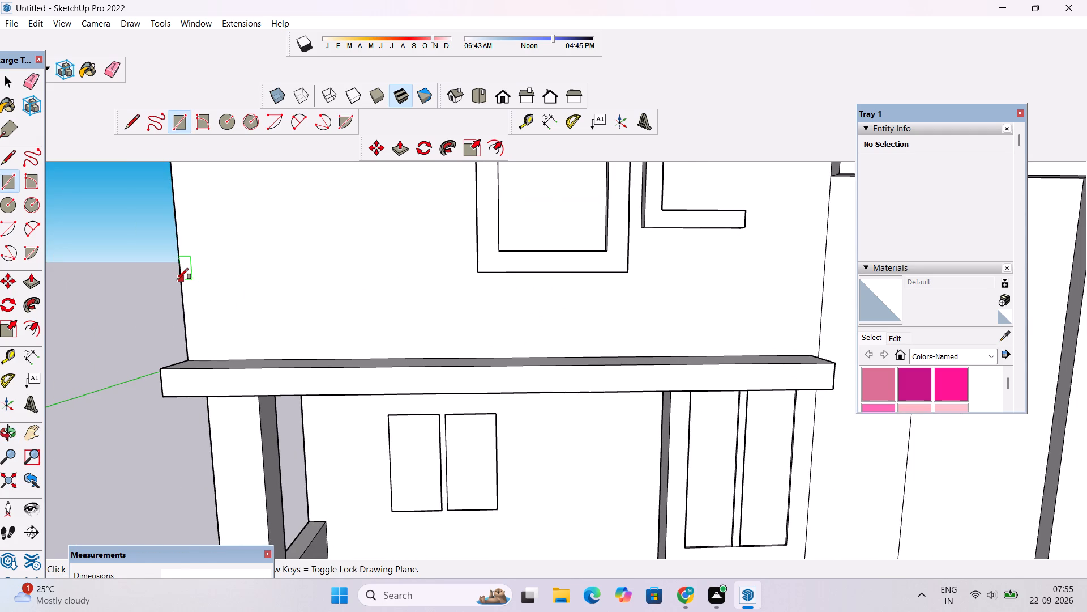
pyautogui.click(177, 280)
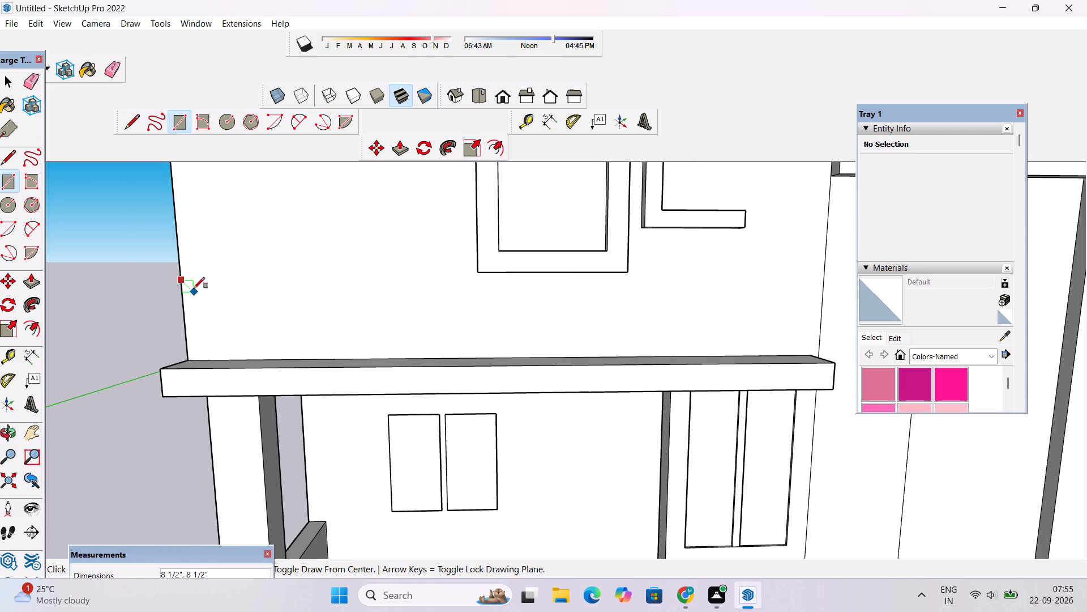
pyautogui.scroll(-10, 375, 341)
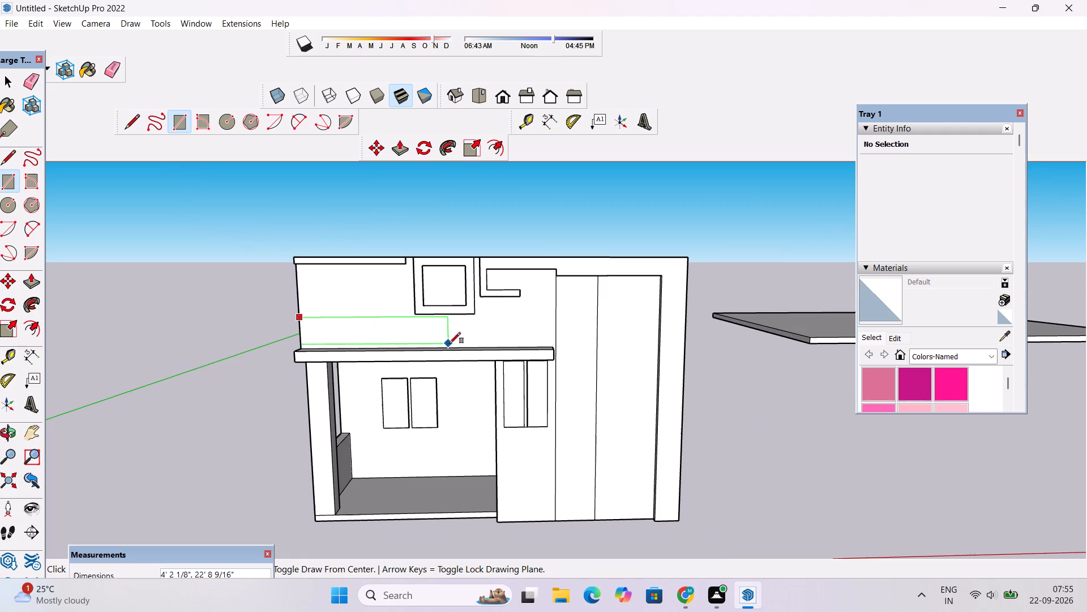
pyautogui.scroll(6, 533, 348)
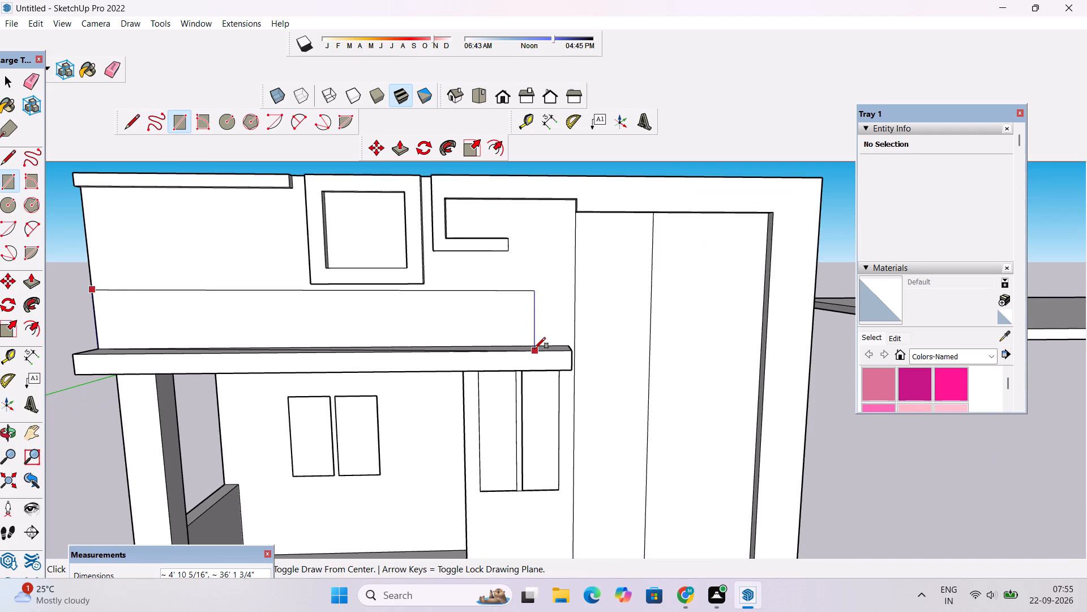
pyautogui.click(573, 337)
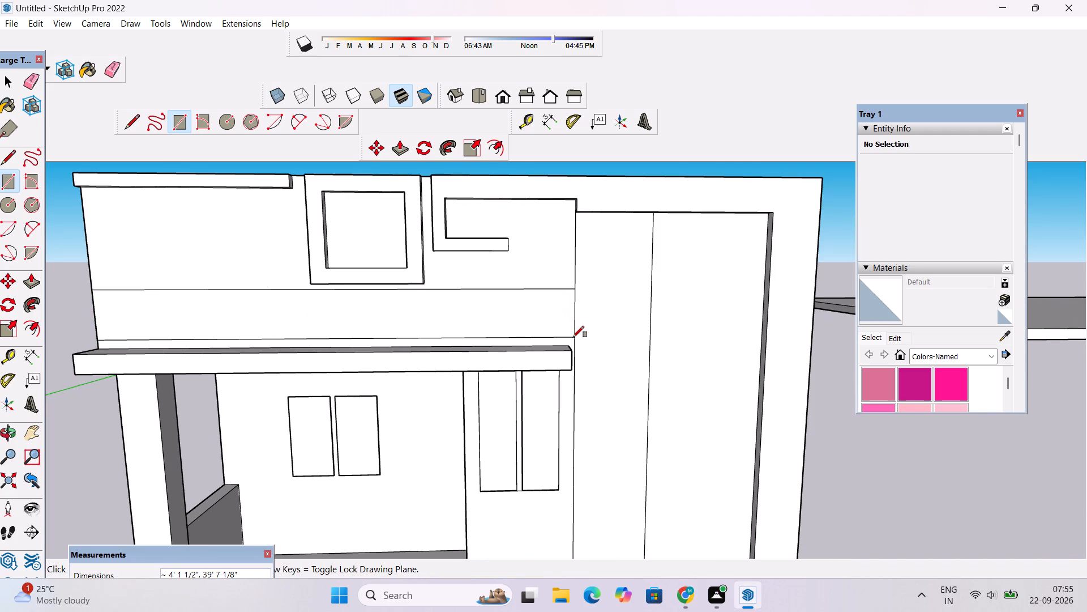
pyautogui.press('space')
# Push/Pull the rectangle above the canopy outward by 2.5' to form a projecting band.
pyautogui.scroll(-2, 567, 342)
pyautogui.press('p')
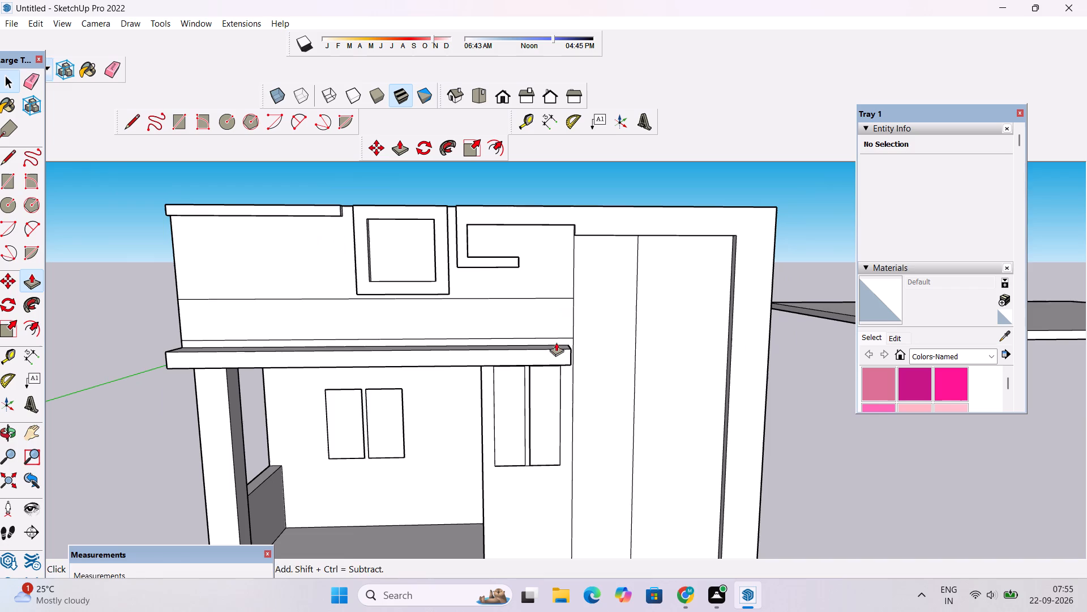
pyautogui.click(566, 324)
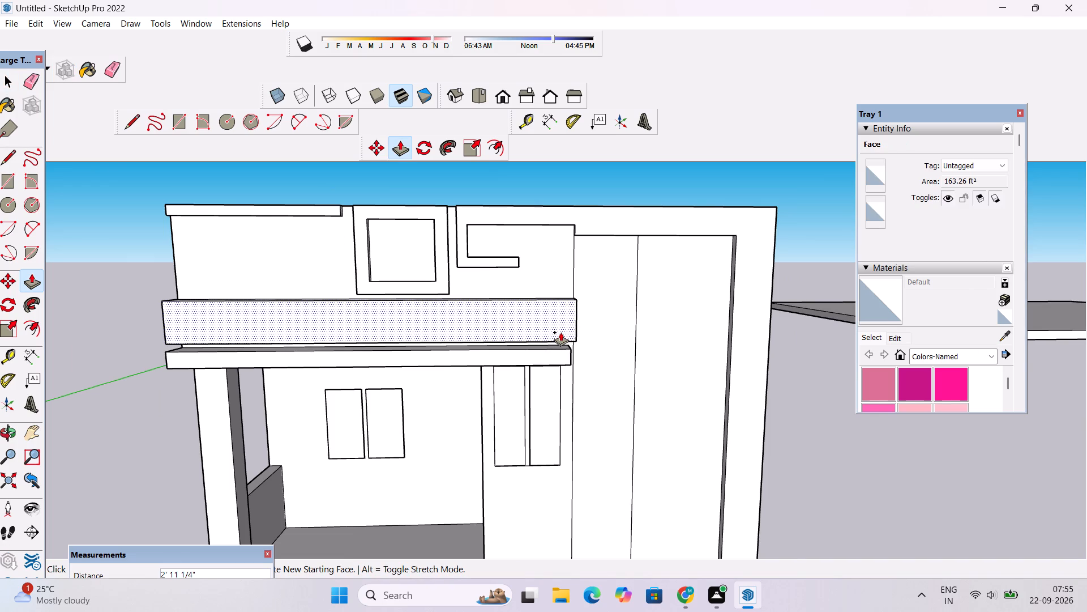
pyautogui.scroll(3, 560, 332)
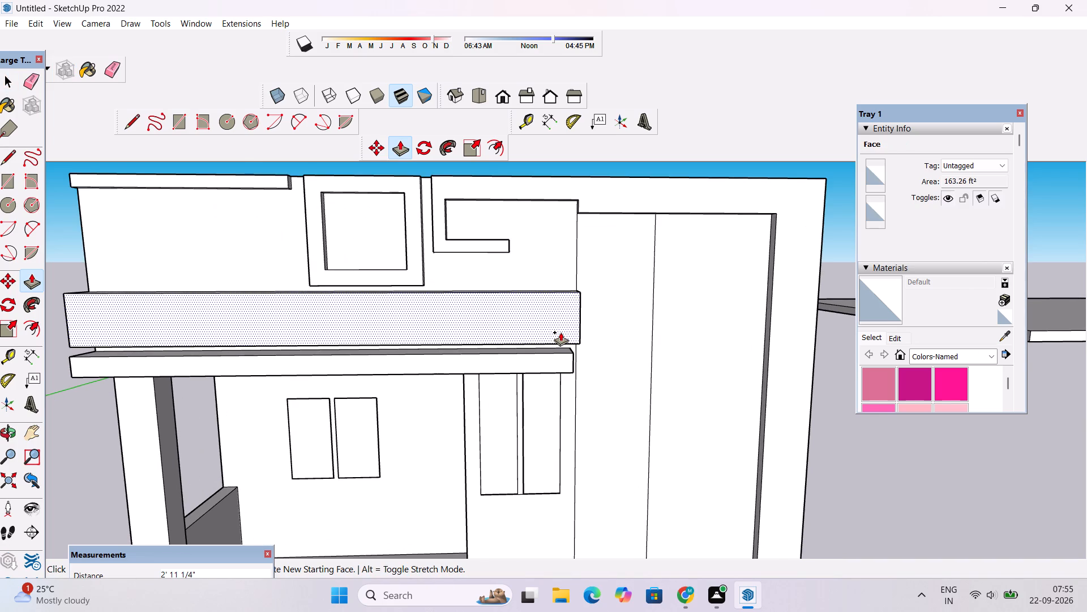
pyautogui.press('o')
pyautogui.moveTo(560, 332); pyautogui.dragTo(280, 351)
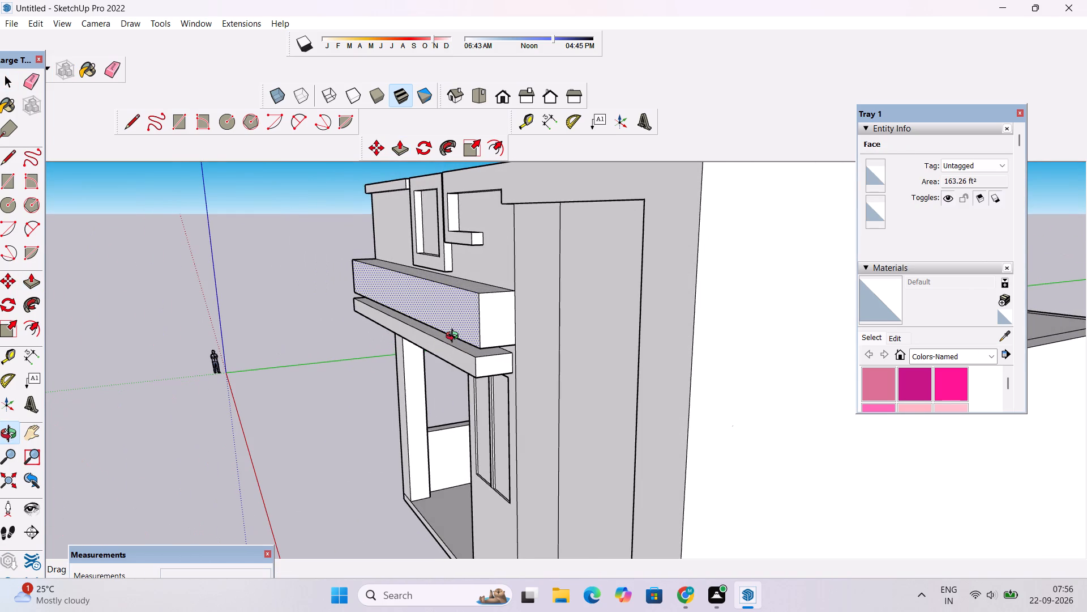
pyautogui.scroll(2, 455, 337)
pyautogui.keyDown('shift'); pyautogui.click(455, 337); pyautogui.keyUp('shift')
pyautogui.scroll(2, 458, 341)
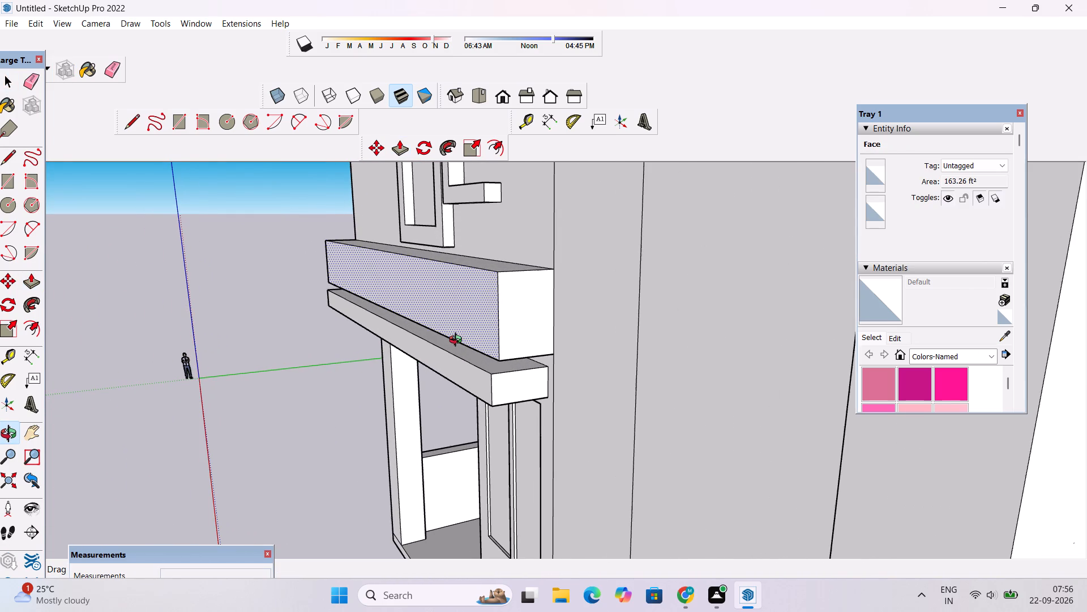
pyautogui.keyDown('shift'); pyautogui.moveTo(469, 344); pyautogui.dragTo(476, 353); pyautogui.keyUp('shift')
pyautogui.press('p')
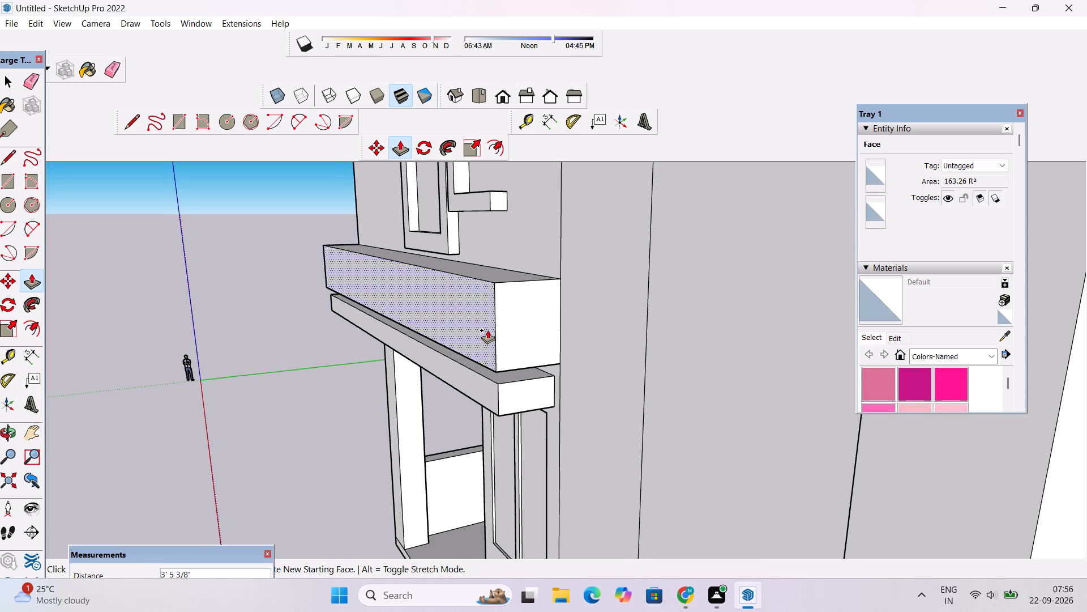
pyautogui.write("2.5'")
pyautogui.press('Return')
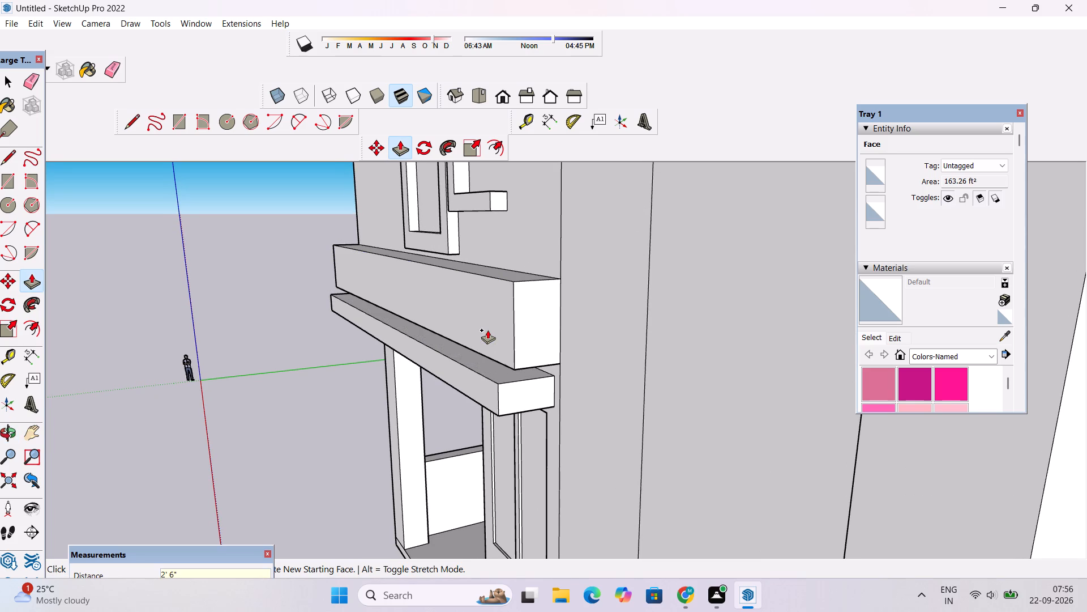
# Place a vertical guide line on the projecting band's front face, 2' in from its end at the open porch corner.
pyautogui.press('o')
pyautogui.scroll(-6, 487, 330)
pyautogui.moveTo(463, 360); pyautogui.dragTo(748, 325)
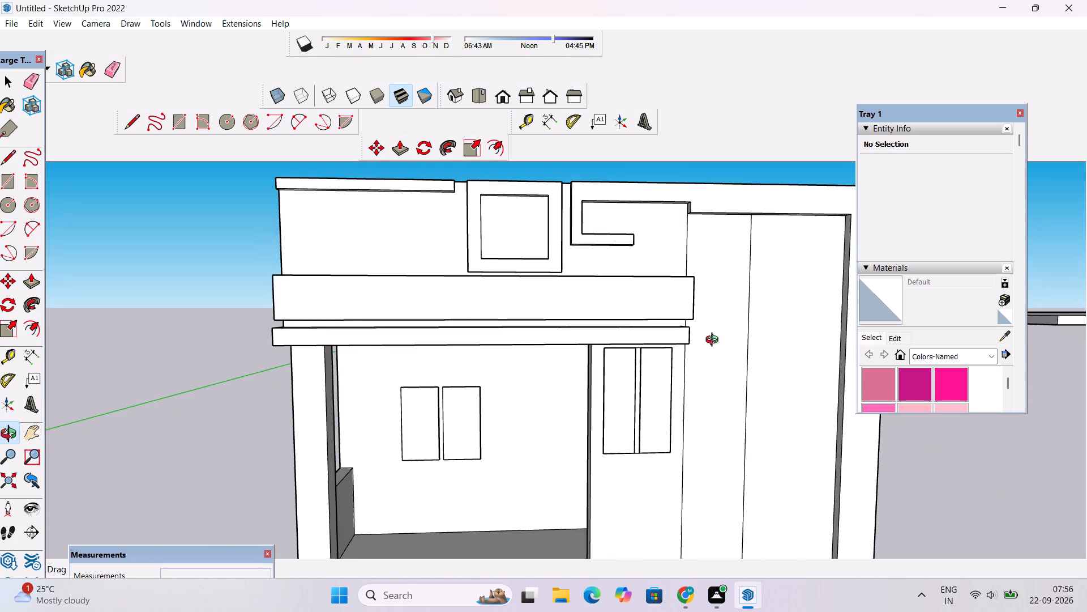
pyautogui.scroll(-1, 590, 360)
pyautogui.scroll(4, 534, 339)
pyautogui.keyDown('shift'); pyautogui.moveTo(473, 337); pyautogui.dragTo(517, 348); pyautogui.keyUp('shift')
pyautogui.scroll(-1, 517, 348)
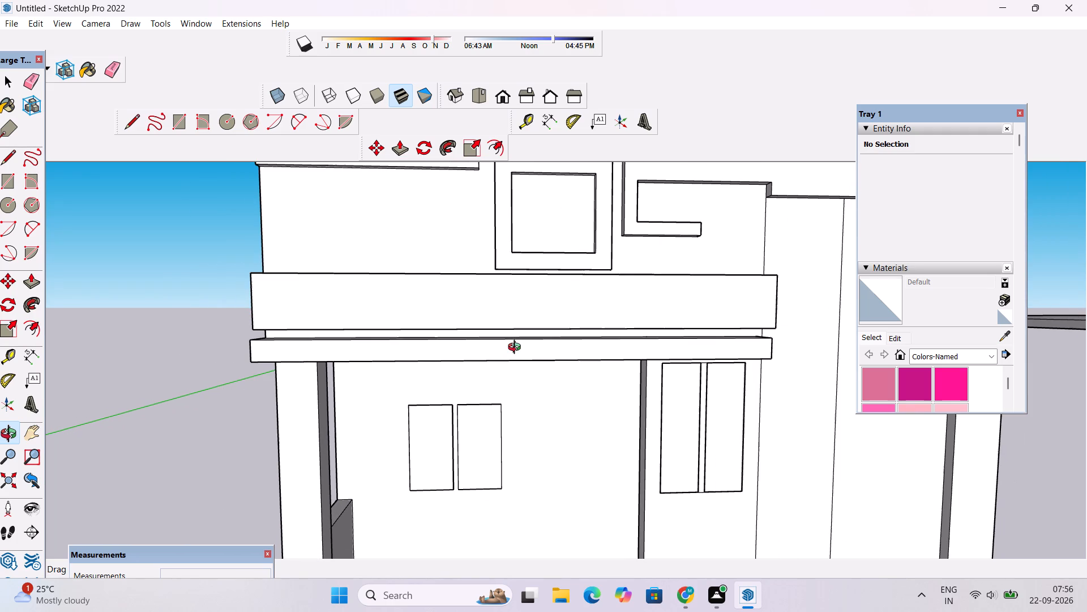
pyautogui.keyDown('shift'); pyautogui.moveTo(512, 343); pyautogui.dragTo(497, 358); pyautogui.keyUp('shift')
pyautogui.keyDown('shift'); pyautogui.moveTo(449, 364); pyautogui.dragTo(449, 369); pyautogui.keyUp('shift')
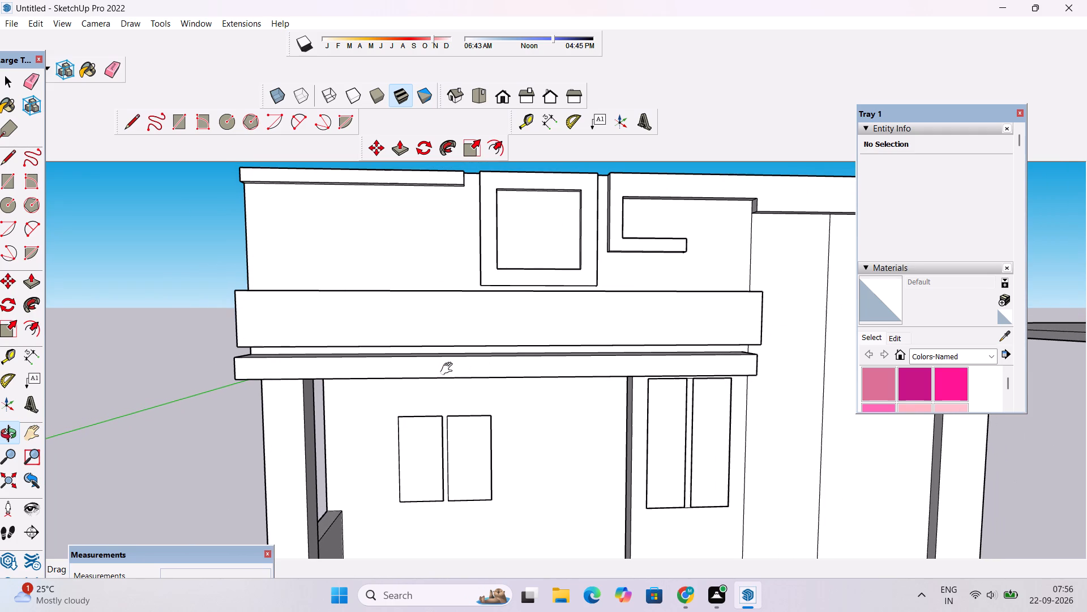
pyautogui.keyDown('shift'); pyautogui.moveTo(406, 362); pyautogui.dragTo(382, 369); pyautogui.keyUp('shift')
pyautogui.keyDown('shift'); pyautogui.moveTo(325, 349); pyautogui.dragTo(336, 356); pyautogui.keyUp('shift')
pyautogui.press('t')
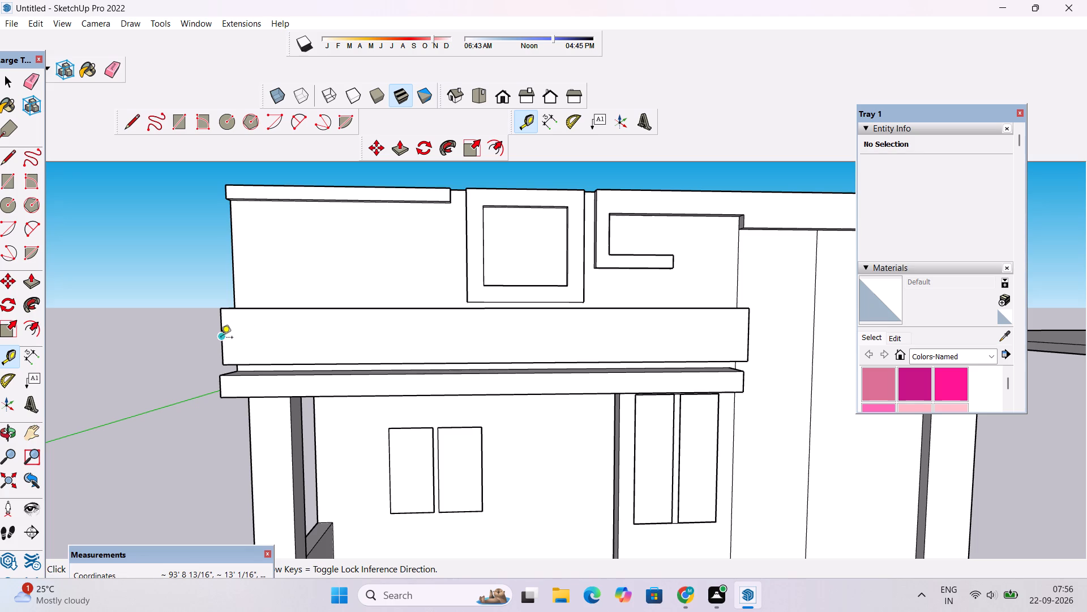
pyautogui.click(221, 338)
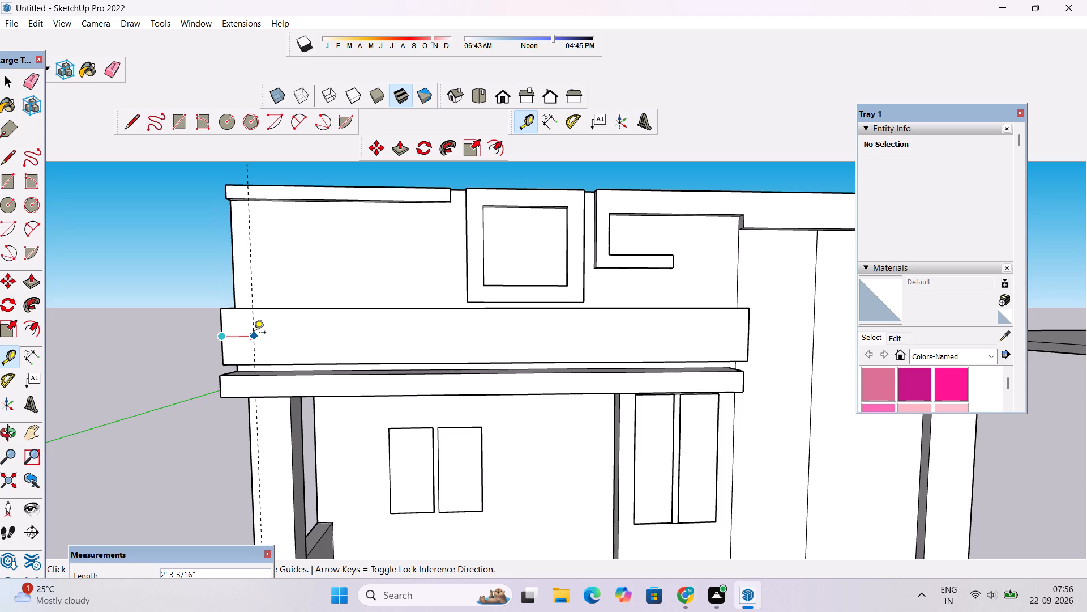
pyautogui.write("2'")
pyautogui.press('Return')
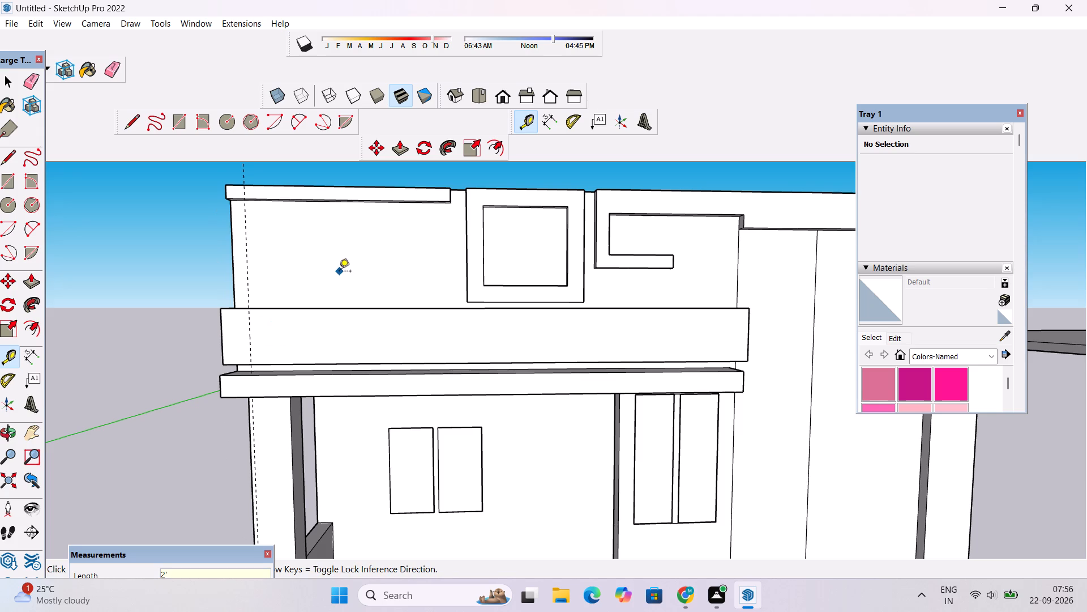
# Draw a vertical line about 4' 1 1/2" long along the guide, from the bottom to the top edge of the band's front face.
pyautogui.scroll(-4, 309, 281)
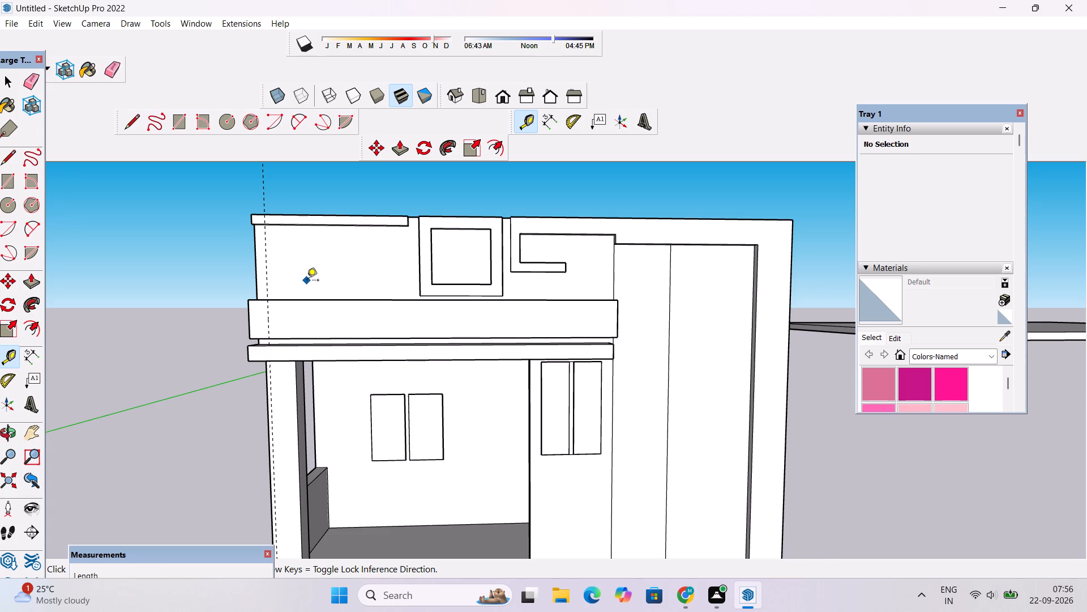
pyautogui.scroll(1, 310, 273)
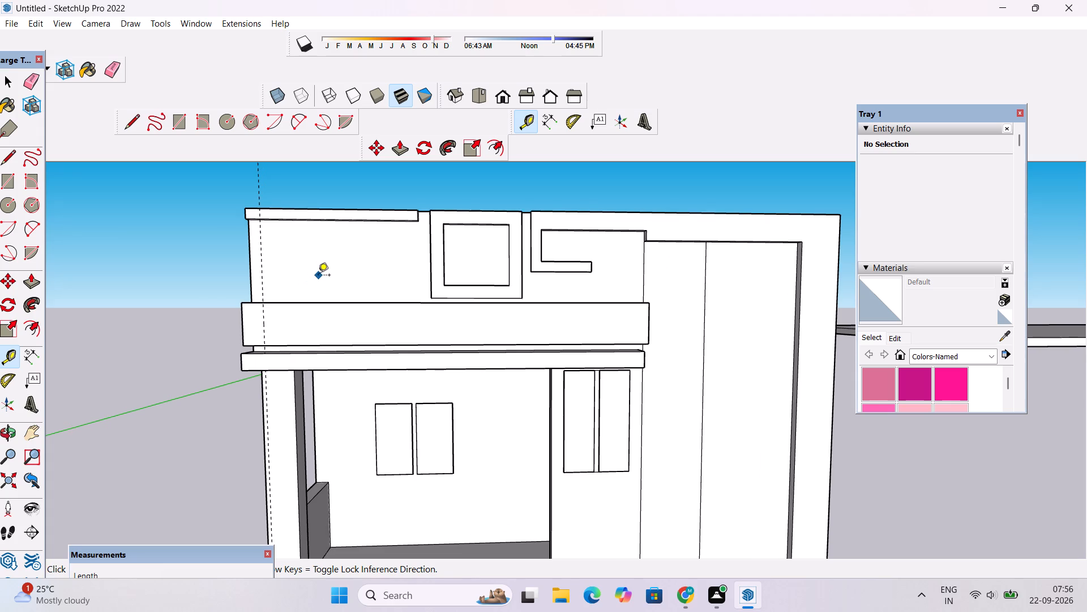
pyautogui.press('l')
pyautogui.scroll(2, 263, 341)
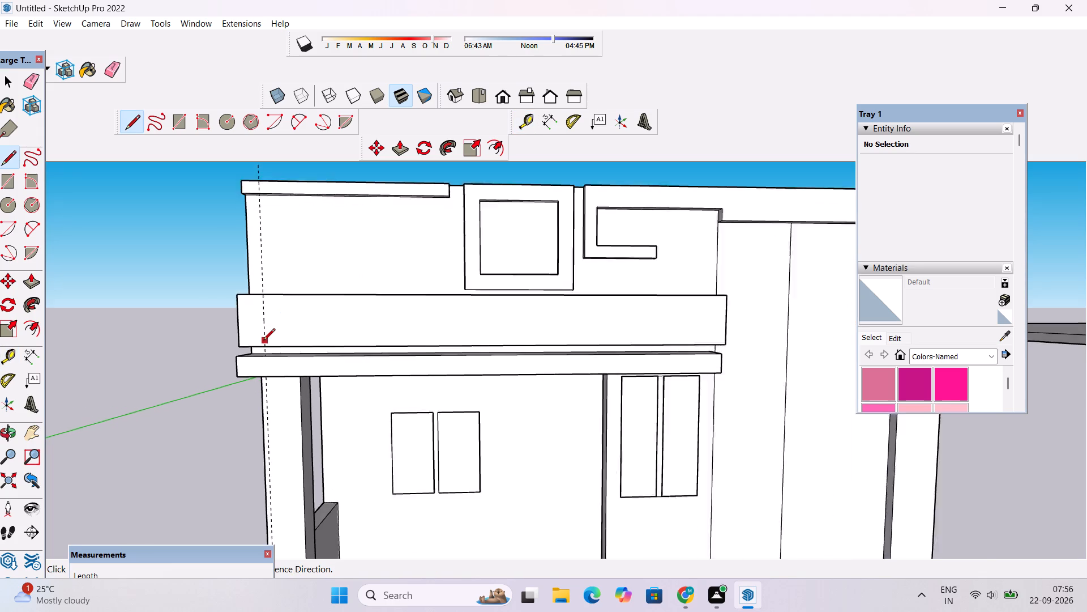
pyautogui.scroll(10, 263, 341)
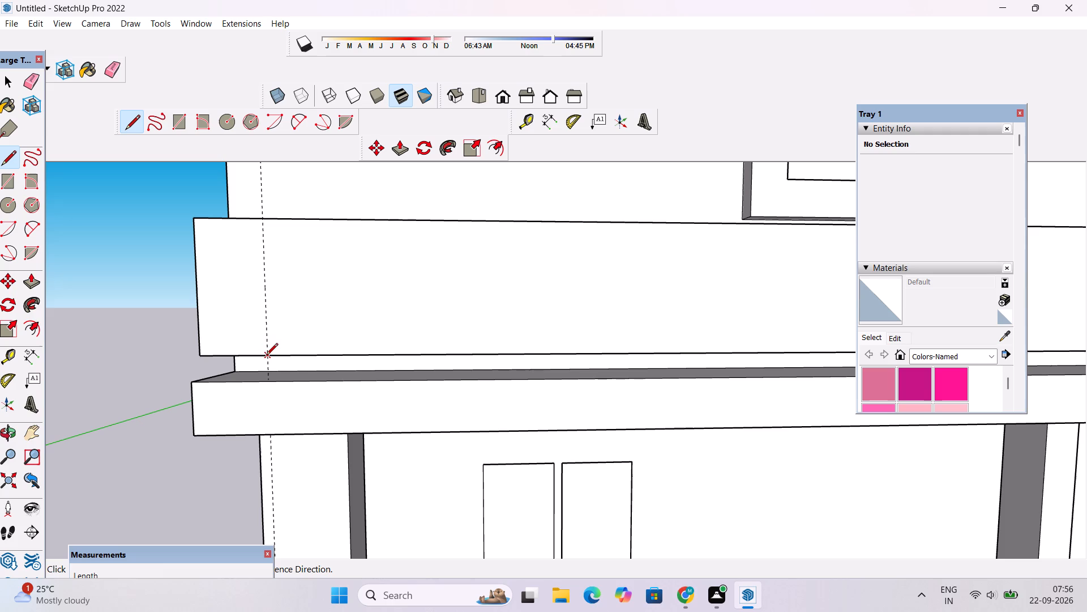
pyautogui.click(266, 356)
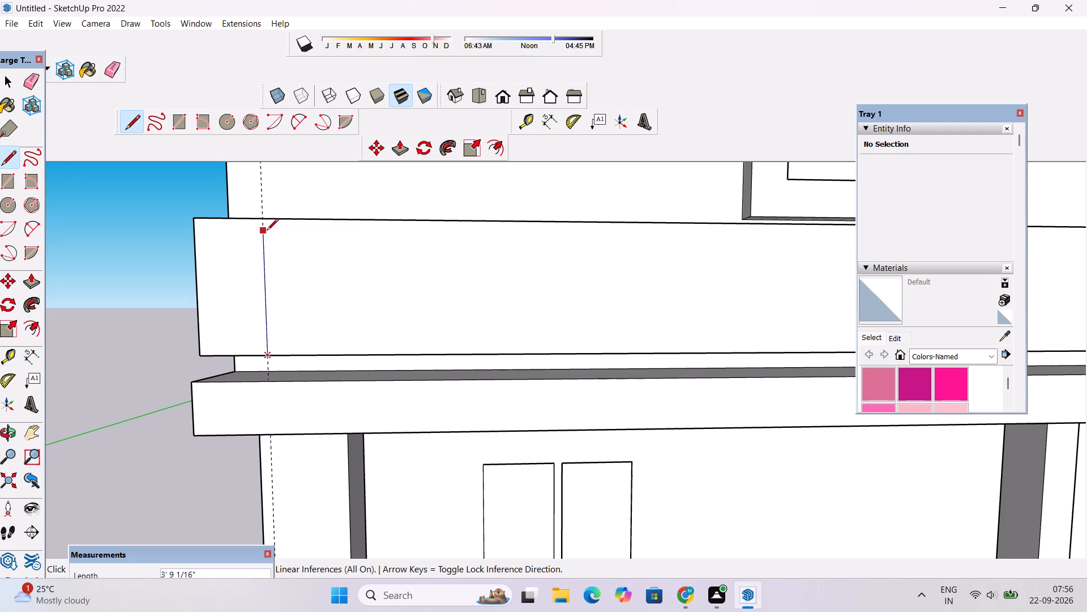
pyautogui.click(261, 220)
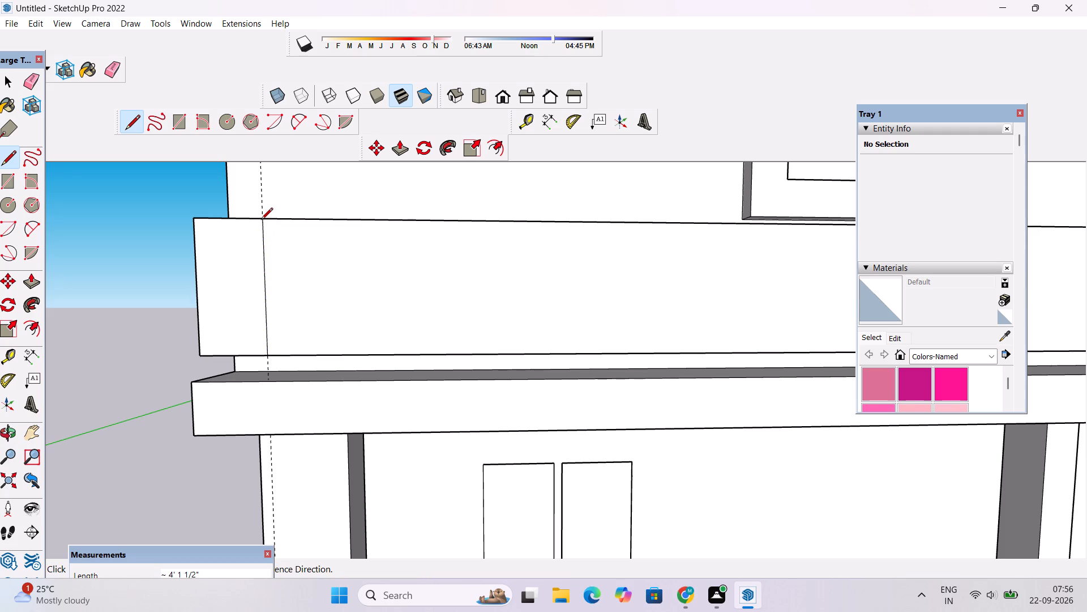
pyautogui.scroll(-12, 238, 239)
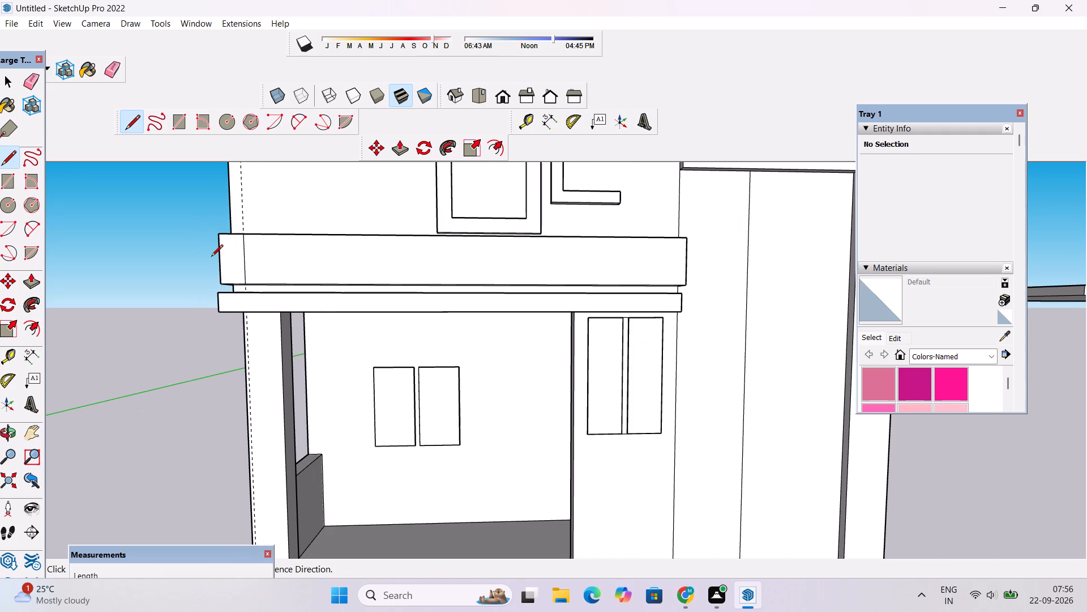
# Erase the dashed vertical guide line crossing the projecting band, keeping the drawn edge.
pyautogui.press('space')
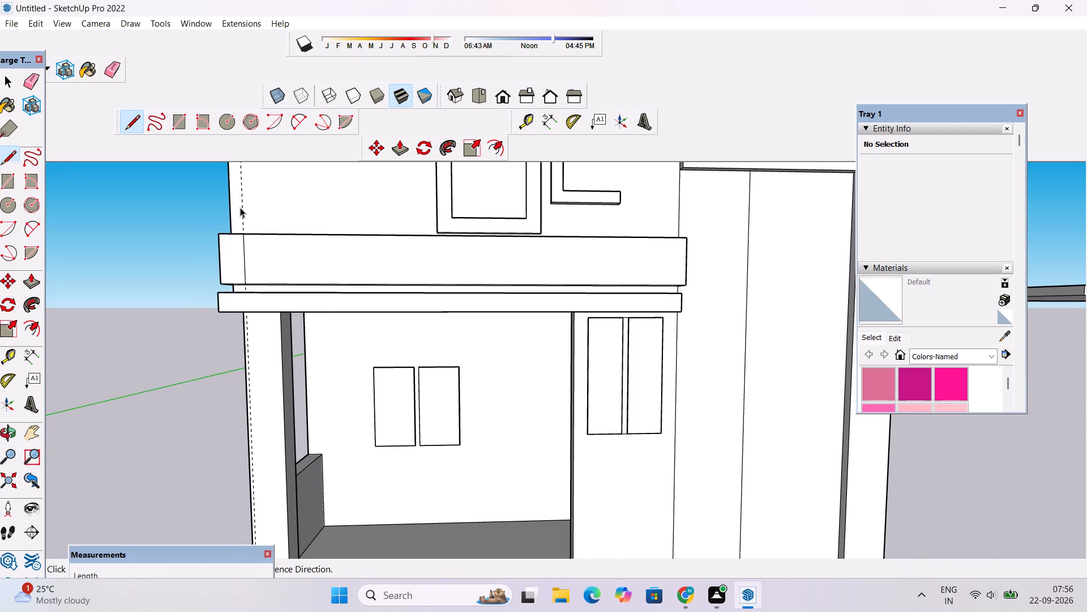
pyautogui.click(243, 201)
pyautogui.scroll(3, 254, 268)
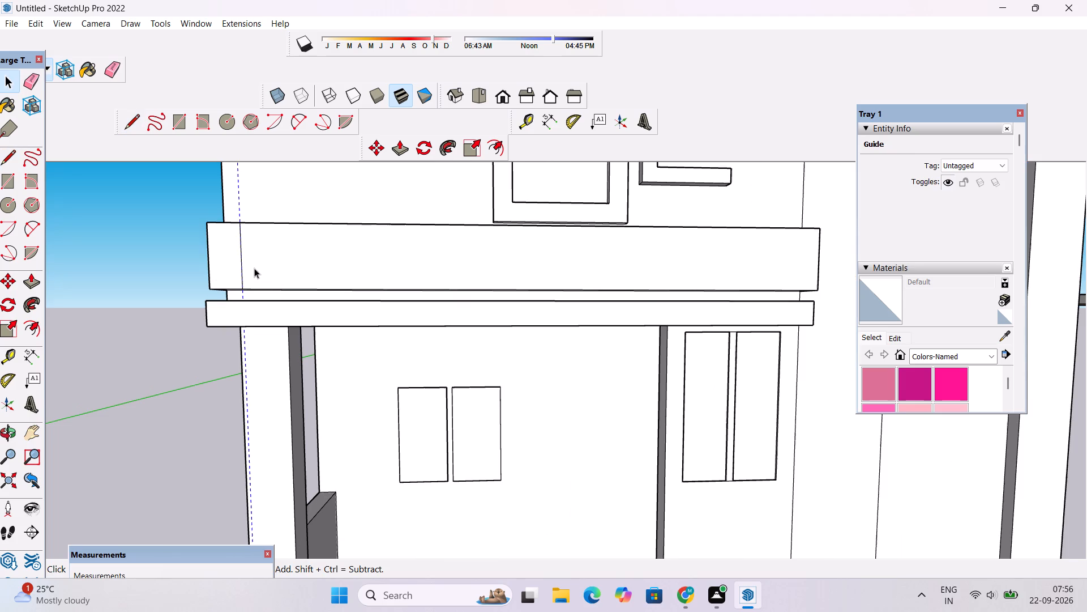
pyautogui.press('space')
pyautogui.scroll(14, 240, 229)
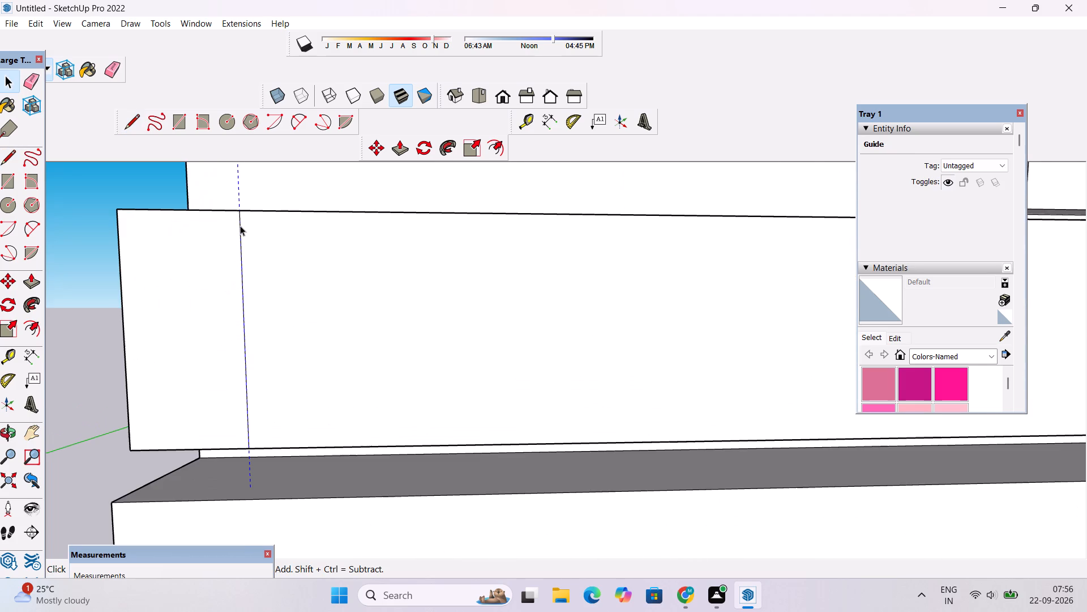
pyautogui.press('space')
pyautogui.write('e')
pyautogui.click(242, 193)
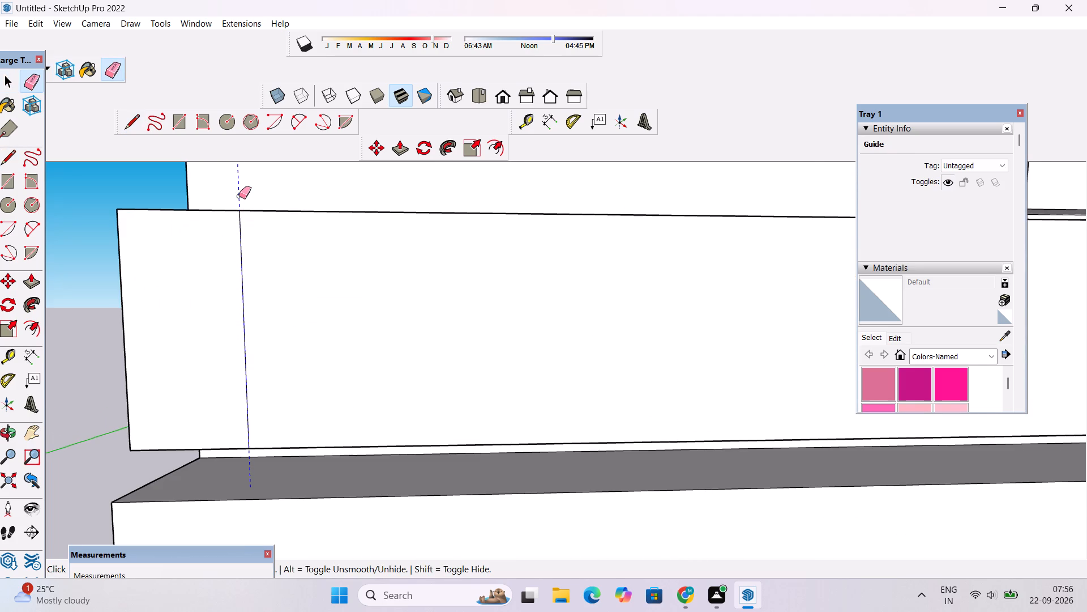
pyautogui.scroll(-8, 228, 205)
# Copy the vertical line along the band's front face as an array of 18 copies spaced 2' apart.
pyautogui.press('o')
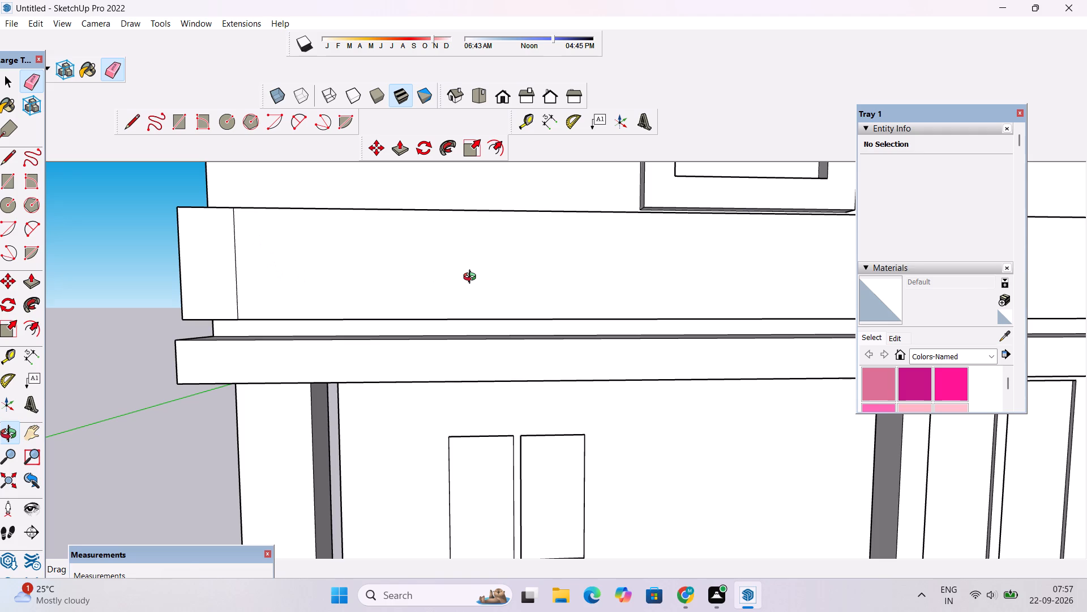
pyautogui.scroll(-3, 354, 385)
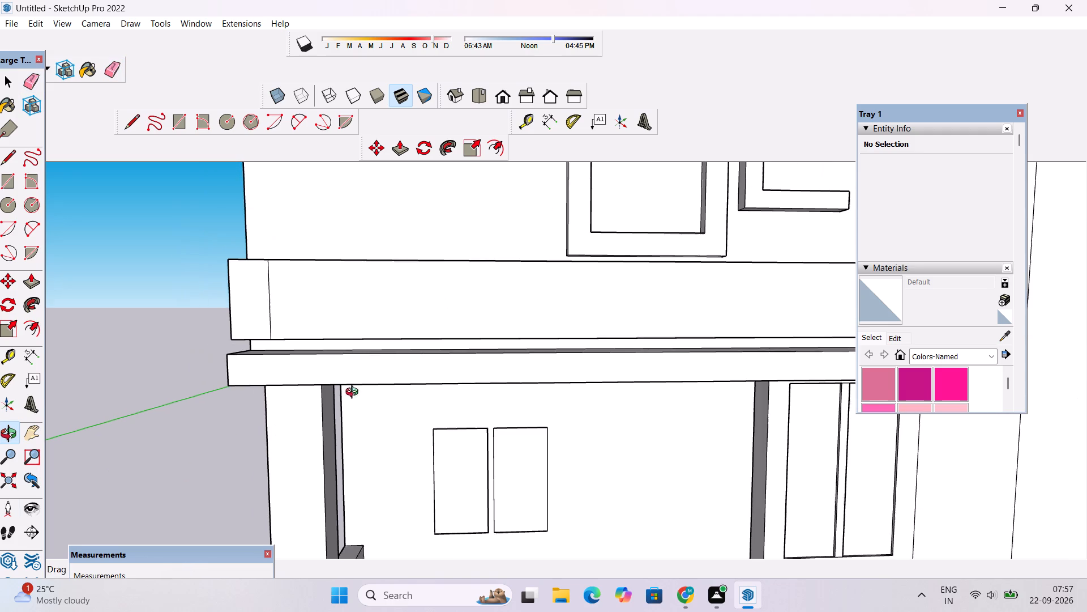
pyautogui.keyDown('shift'); pyautogui.moveTo(255, 413); pyautogui.dragTo(379, 467); pyautogui.keyUp('shift')
pyautogui.scroll(4, 390, 407)
pyautogui.keyDown('shift'); pyautogui.moveTo(453, 401); pyautogui.dragTo(246, 417); pyautogui.keyUp('shift')
pyautogui.scroll(-5, 245, 417)
pyautogui.keyDown('shift'); pyautogui.moveTo(245, 413); pyautogui.dragTo(258, 447); pyautogui.keyUp('shift')
pyautogui.keyDown('shift'); pyautogui.scroll(3, 245, 443); pyautogui.keyUp('shift')
pyautogui.keyDown('shift'); pyautogui.moveTo(245, 438); pyautogui.dragTo(227, 442); pyautogui.keyUp('shift')
pyautogui.scroll(3, 204, 438)
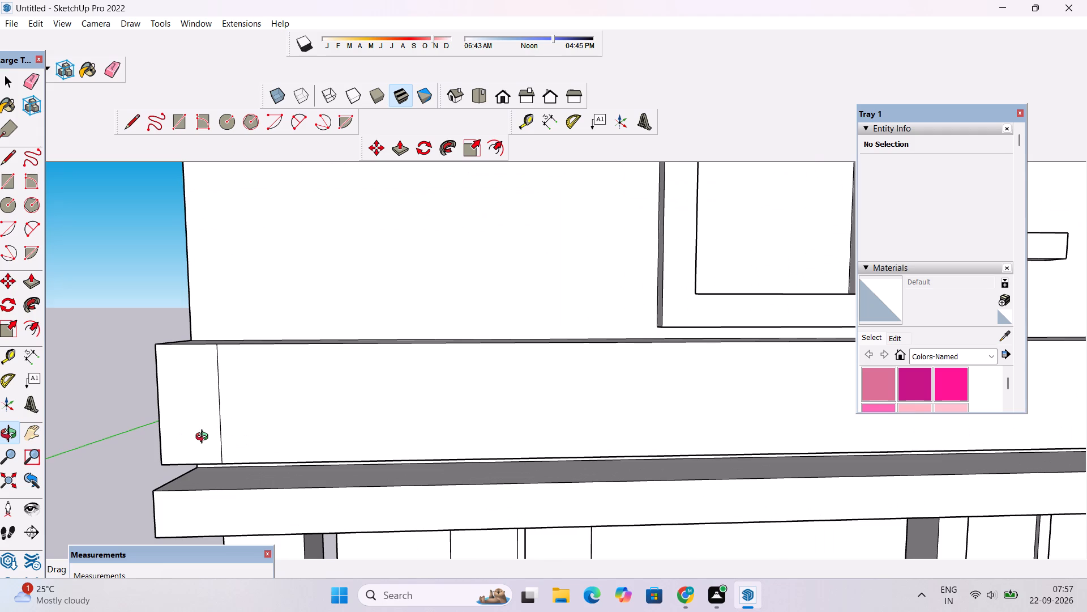
pyautogui.scroll(-4, 204, 438)
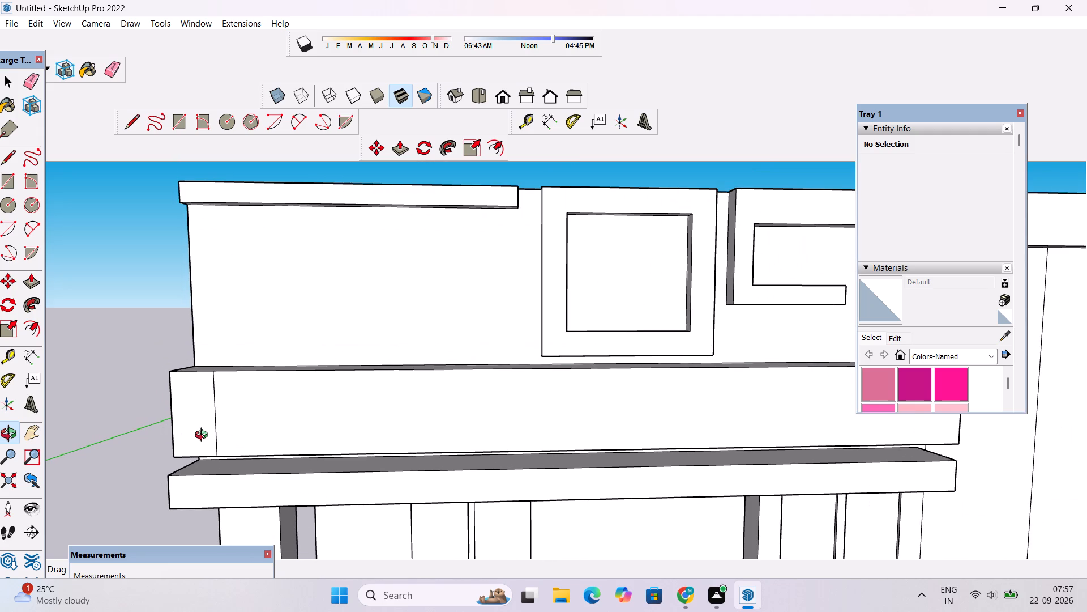
pyautogui.scroll(-2, 204, 436)
pyautogui.keyDown('shift'); pyautogui.moveTo(209, 434); pyautogui.dragTo(216, 426); pyautogui.keyUp('shift')
pyautogui.keyDown('shift'); pyautogui.moveTo(216, 433); pyautogui.dragTo(220, 419); pyautogui.keyUp('shift')
pyautogui.press('l')
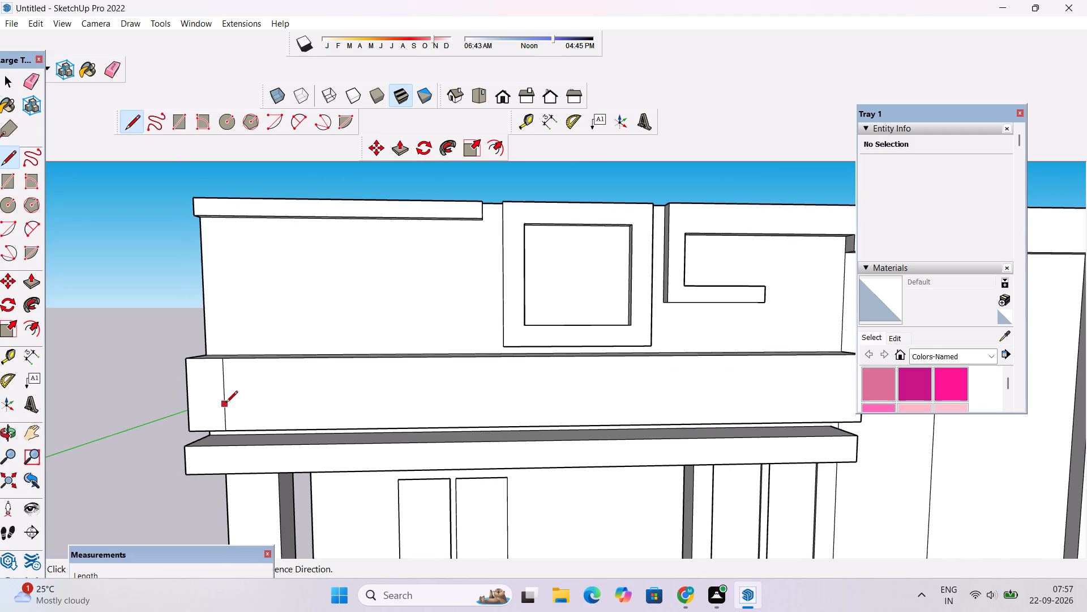
pyautogui.press('space')
pyautogui.click(222, 381)
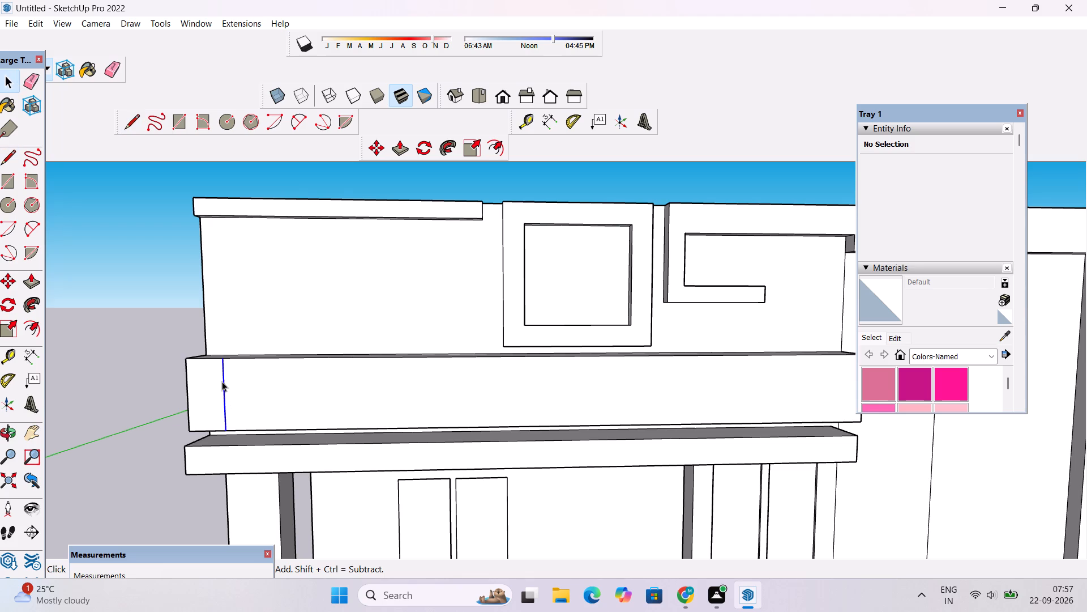
pyautogui.press('m')
pyautogui.click(224, 428)
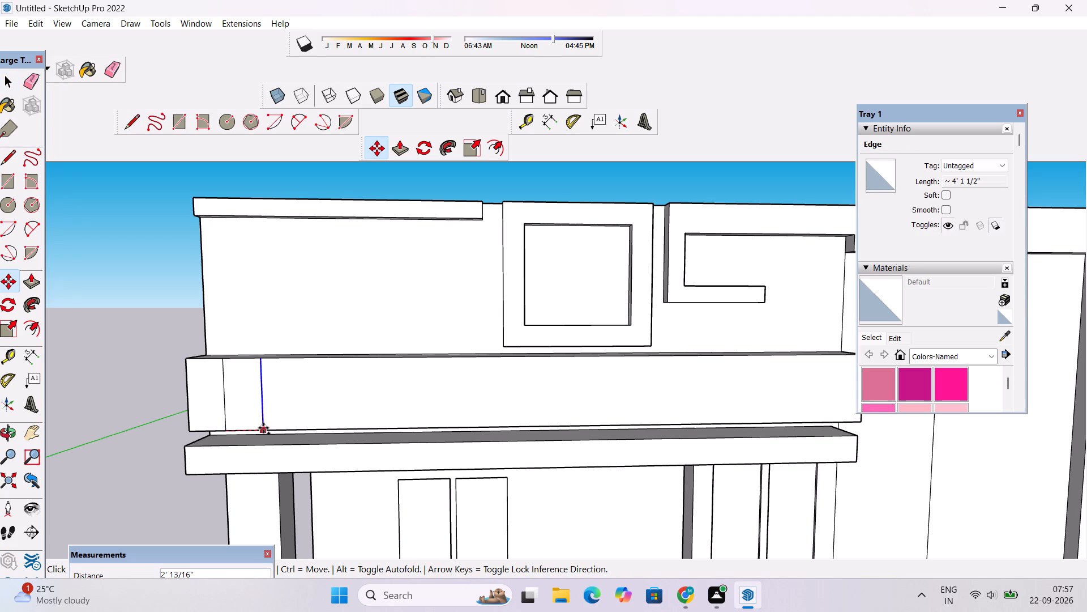
pyautogui.write("2'")
pyautogui.press('Return')
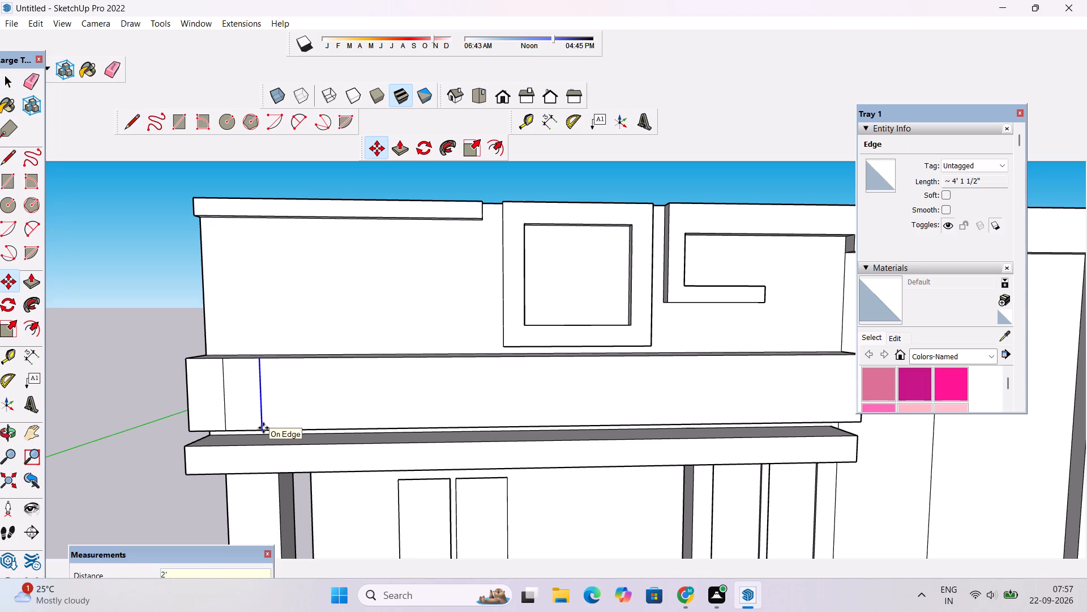
pyautogui.press('*')
pyautogui.write('18')
pyautogui.press('Return')
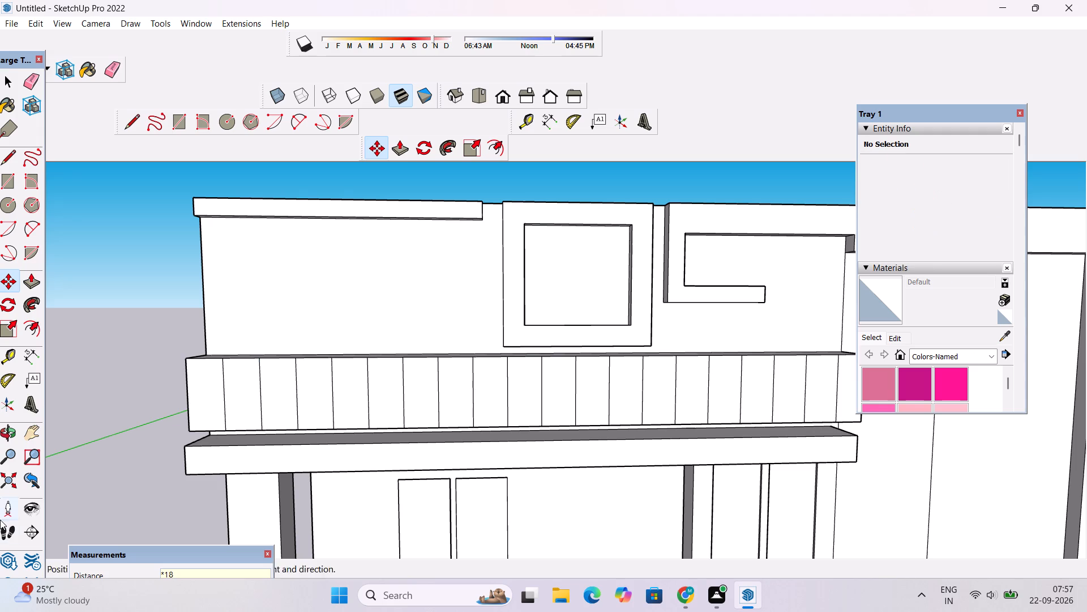
pyautogui.scroll(-5, 0, 518)
pyautogui.press('space')
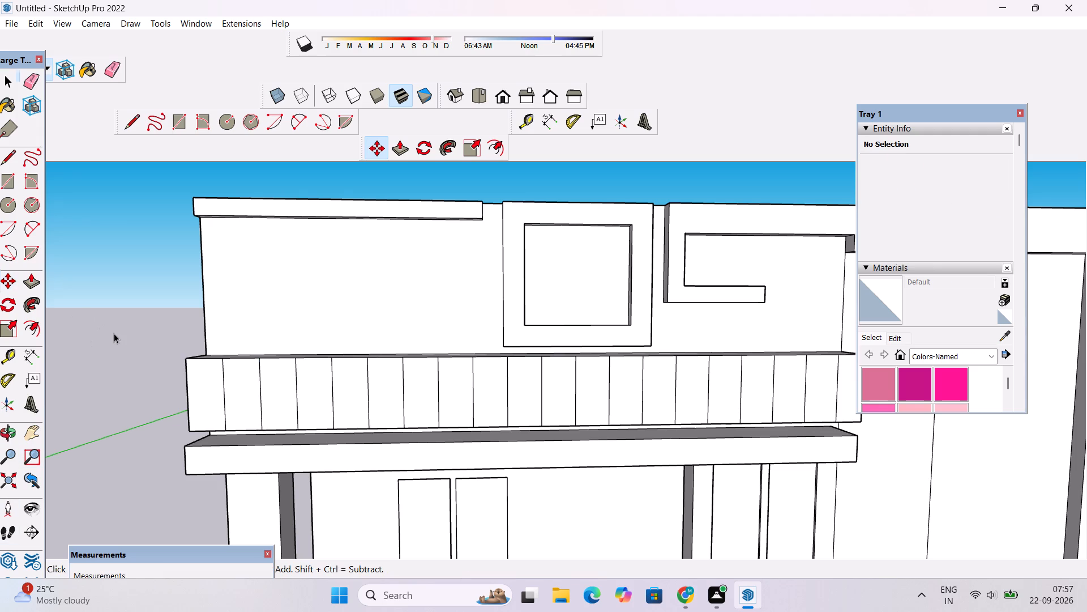
# Examine the divided projecting band and the whole front facade from several angles and distances.
pyautogui.press('p')
pyautogui.press('o')
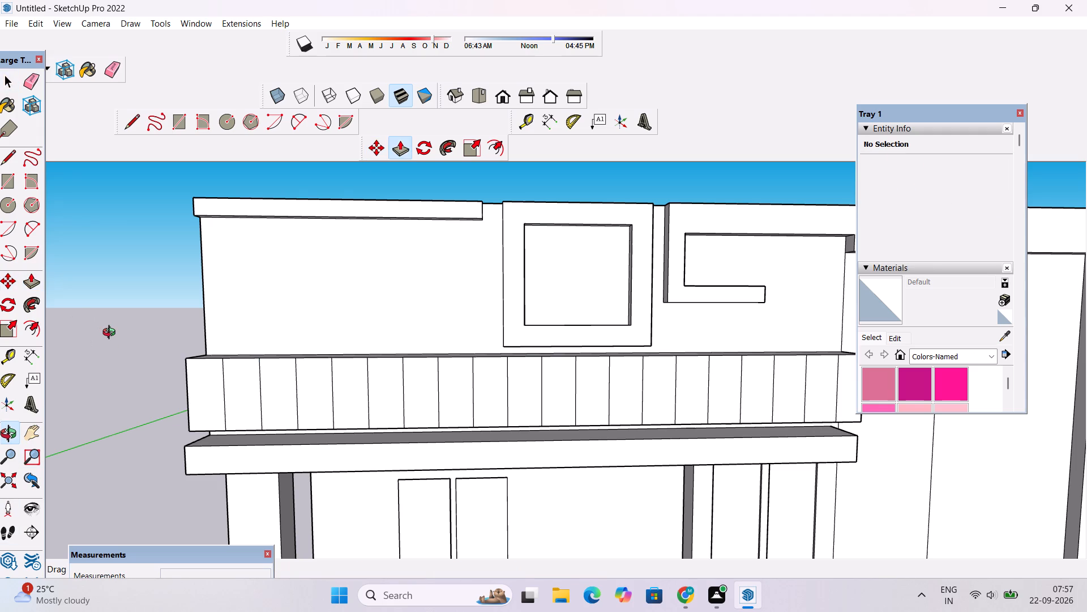
pyautogui.scroll(-9, 112, 334)
pyautogui.keyDown('shift'); pyautogui.scroll(10, 376, 355); pyautogui.keyUp('shift')
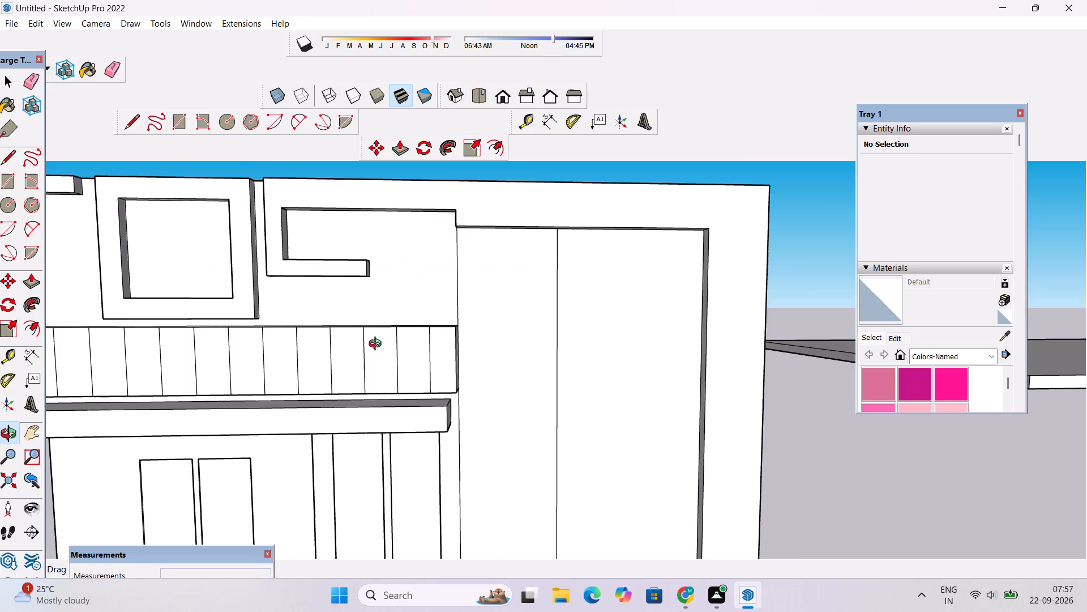
pyautogui.keyDown('shift'); pyautogui.scroll(5, 378, 345); pyautogui.keyUp('shift')
pyautogui.moveTo(387, 350); pyautogui.dragTo(328, 378)
pyautogui.scroll(-4, 331, 355)
pyautogui.keyDown('shift'); pyautogui.moveTo(334, 357); pyautogui.dragTo(401, 360); pyautogui.keyUp('shift')
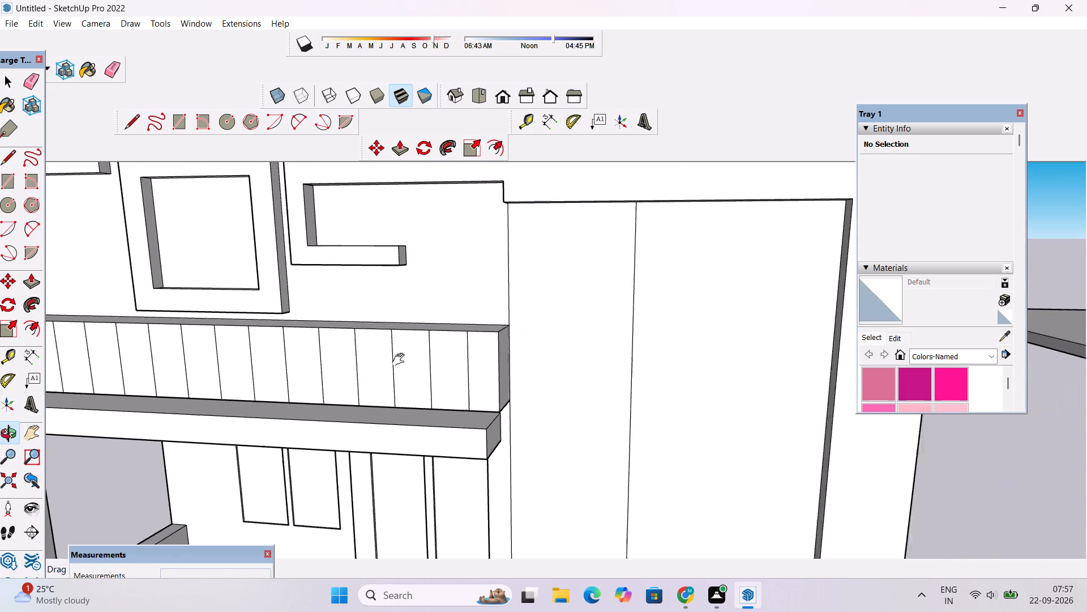
pyautogui.keyDown('shift'); pyautogui.moveTo(401, 360); pyautogui.dragTo(411, 360); pyautogui.keyUp('shift')
pyautogui.scroll(-6, 411, 359)
pyautogui.moveTo(400, 364); pyautogui.dragTo(451, 372)
pyautogui.keyDown('shift'); pyautogui.moveTo(433, 378); pyautogui.dragTo(456, 375); pyautogui.keyUp('shift')
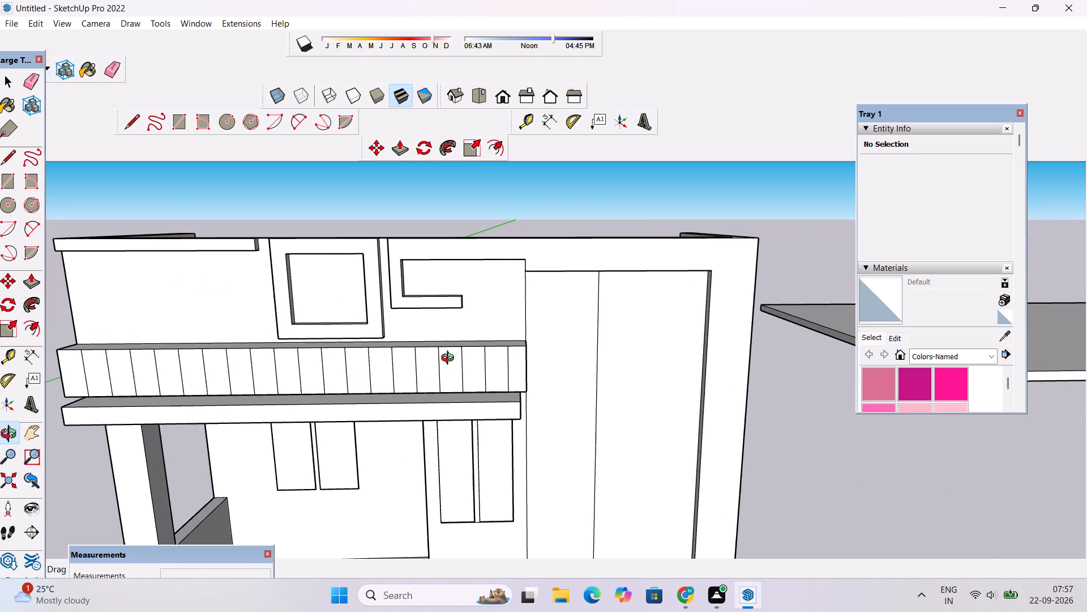
pyautogui.keyDown('shift'); pyautogui.moveTo(431, 359); pyautogui.dragTo(446, 362); pyautogui.keyUp('shift')
pyautogui.moveTo(416, 381); pyautogui.dragTo(438, 362)
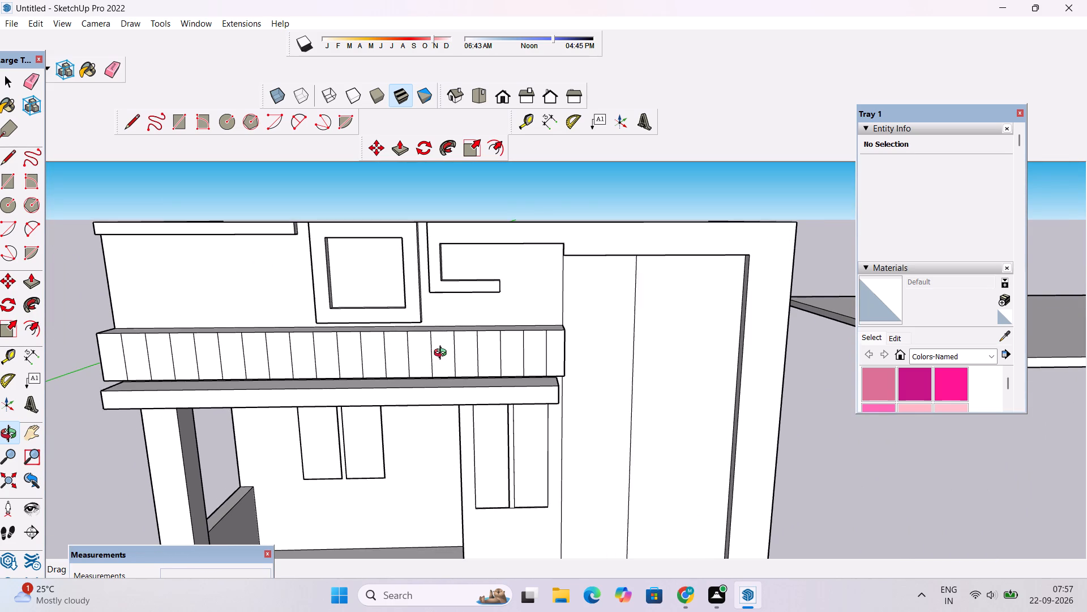
pyautogui.scroll(-4, 439, 329)
pyautogui.scroll(1, 439, 329)
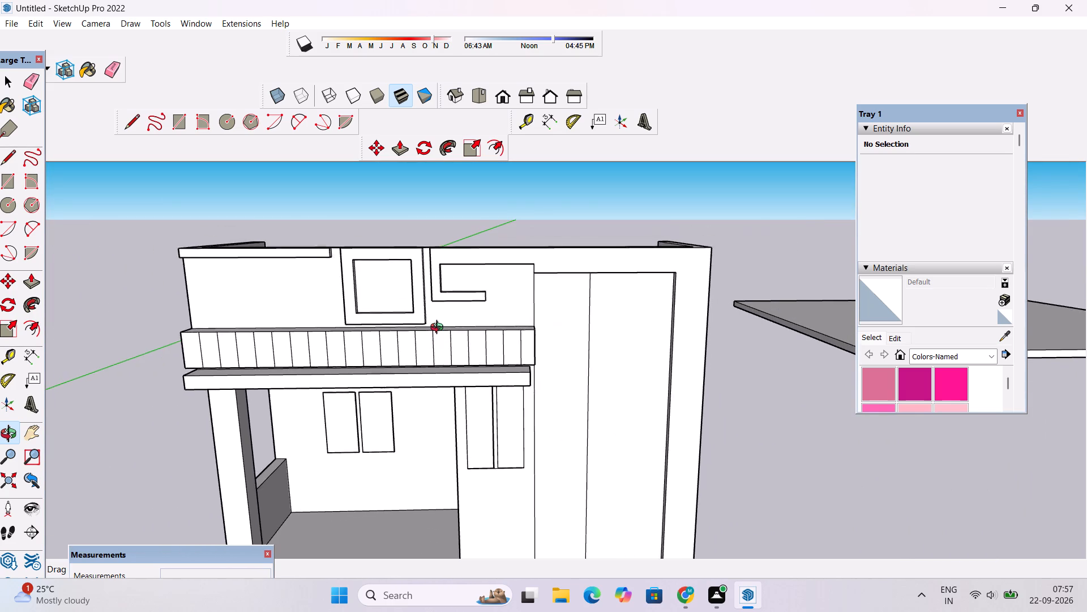
pyautogui.scroll(-7, 439, 329)
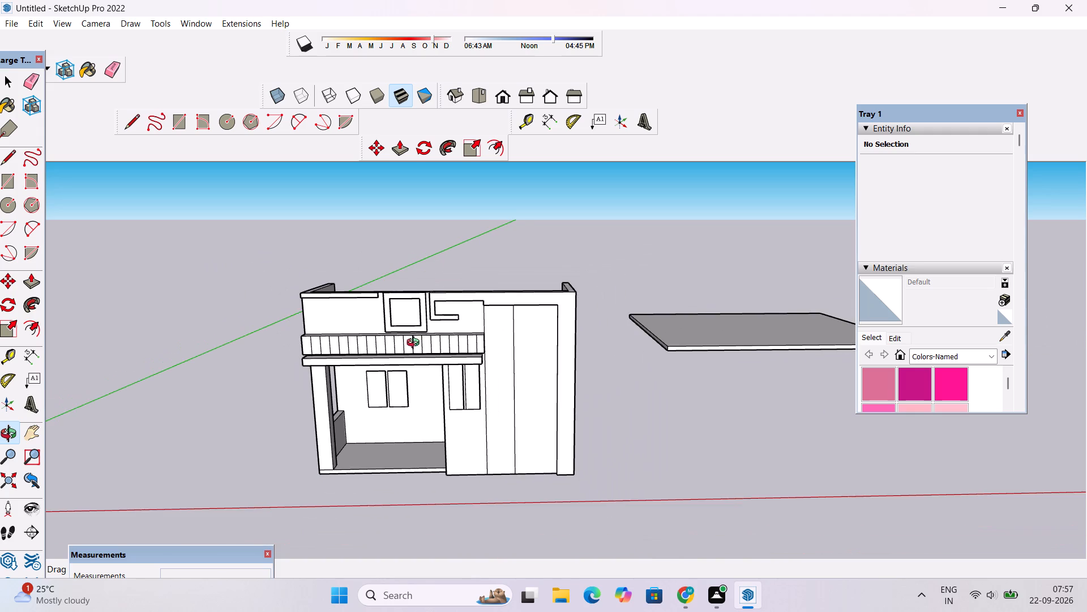
pyautogui.keyDown('shift'); pyautogui.moveTo(408, 344); pyautogui.dragTo(490, 359); pyautogui.keyUp('shift')
pyautogui.scroll(14, 390, 364)
pyautogui.keyDown('shift'); pyautogui.moveTo(453, 353); pyautogui.dragTo(425, 357); pyautogui.keyUp('shift')
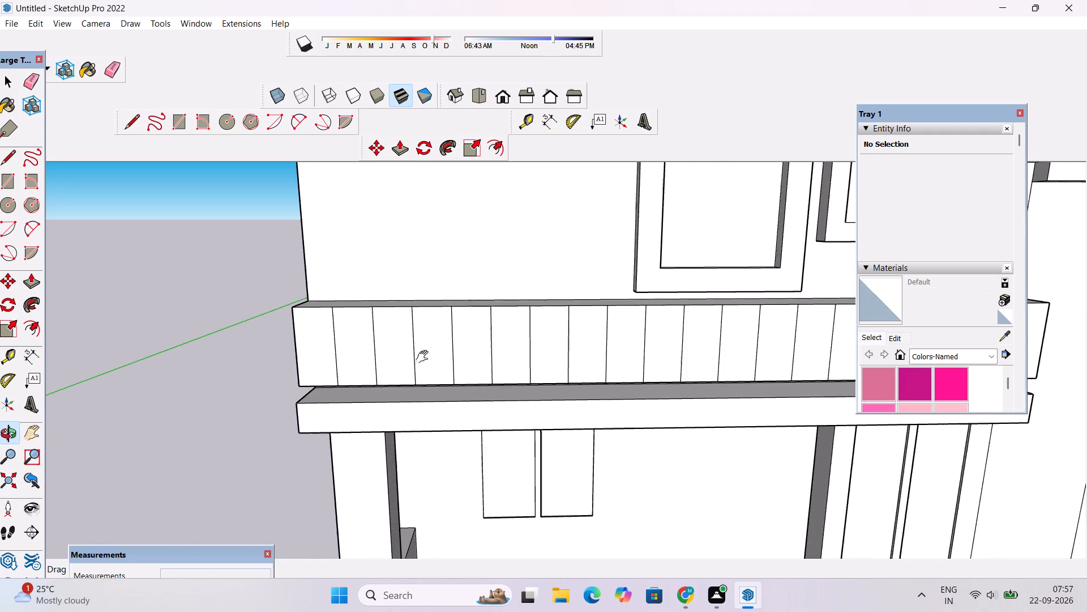
pyautogui.keyDown('shift'); pyautogui.moveTo(425, 357); pyautogui.dragTo(357, 357); pyautogui.keyUp('shift')
pyautogui.scroll(-11, 323, 352)
pyautogui.moveTo(365, 358); pyautogui.dragTo(533, 397)
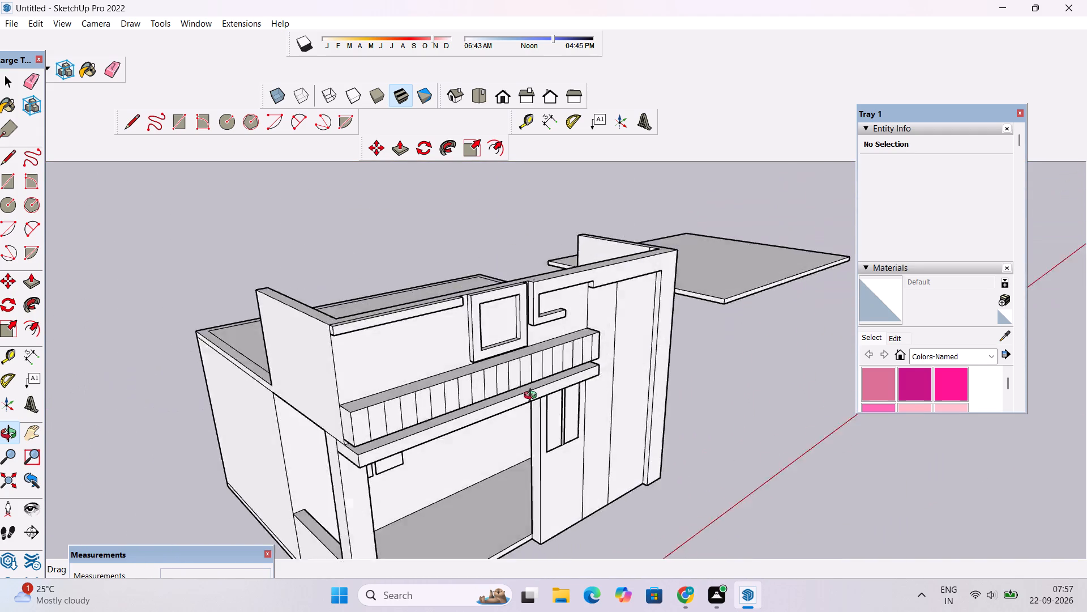
pyautogui.moveTo(533, 397); pyautogui.dragTo(427, 301)
pyautogui.scroll(-11, 429, 301)
pyautogui.moveTo(567, 333); pyautogui.dragTo(524, 359)
pyautogui.scroll(5, 491, 318)
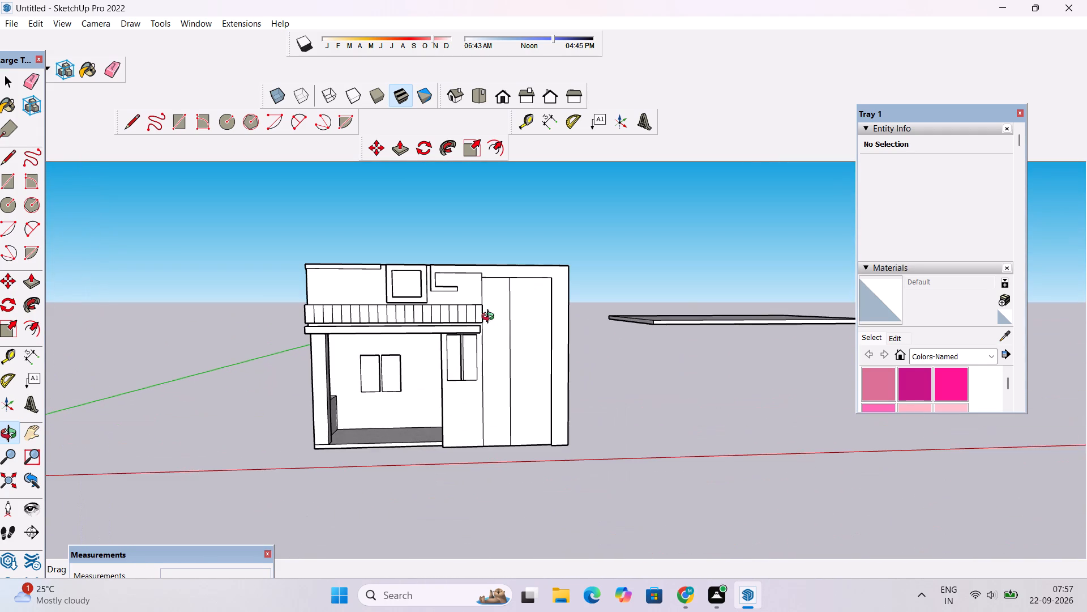
# Examine the tall vertical panels beside the projecting band, including their recessed edges and the band's adjoining end.
pyautogui.keyDown('shift'); pyautogui.click(490, 318); pyautogui.keyUp('shift')
pyautogui.scroll(4, 553, 288)
pyautogui.moveTo(555, 338); pyautogui.dragTo(578, 244)
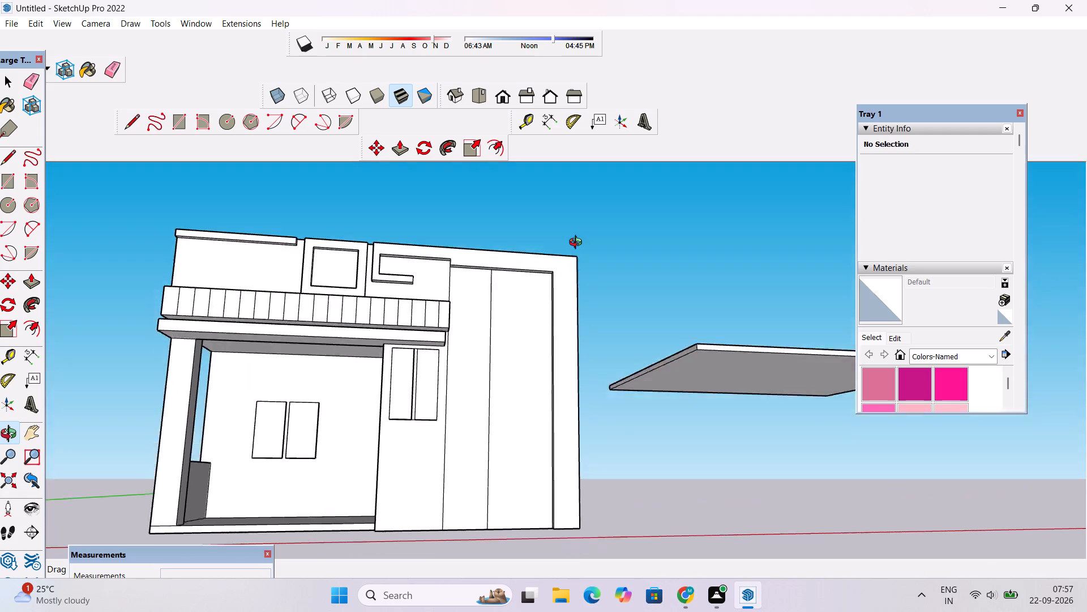
pyautogui.moveTo(578, 244); pyautogui.dragTo(581, 218)
pyautogui.scroll(6, 505, 278)
pyautogui.moveTo(490, 291); pyautogui.dragTo(497, 364)
pyautogui.keyDown('shift'); pyautogui.moveTo(544, 308); pyautogui.dragTo(466, 254); pyautogui.keyUp('shift')
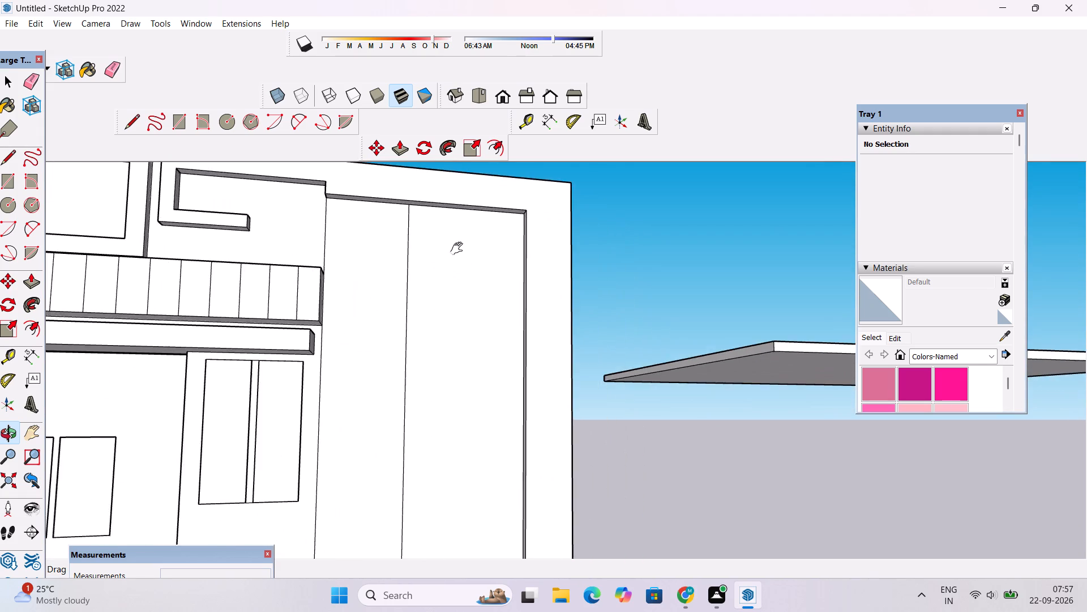
pyautogui.keyDown('shift'); pyautogui.scroll(-6, 459, 248); pyautogui.keyUp('shift')
pyautogui.moveTo(458, 258); pyautogui.dragTo(461, 292)
pyautogui.moveTo(461, 283); pyautogui.dragTo(457, 291)
pyautogui.scroll(5, 456, 240)
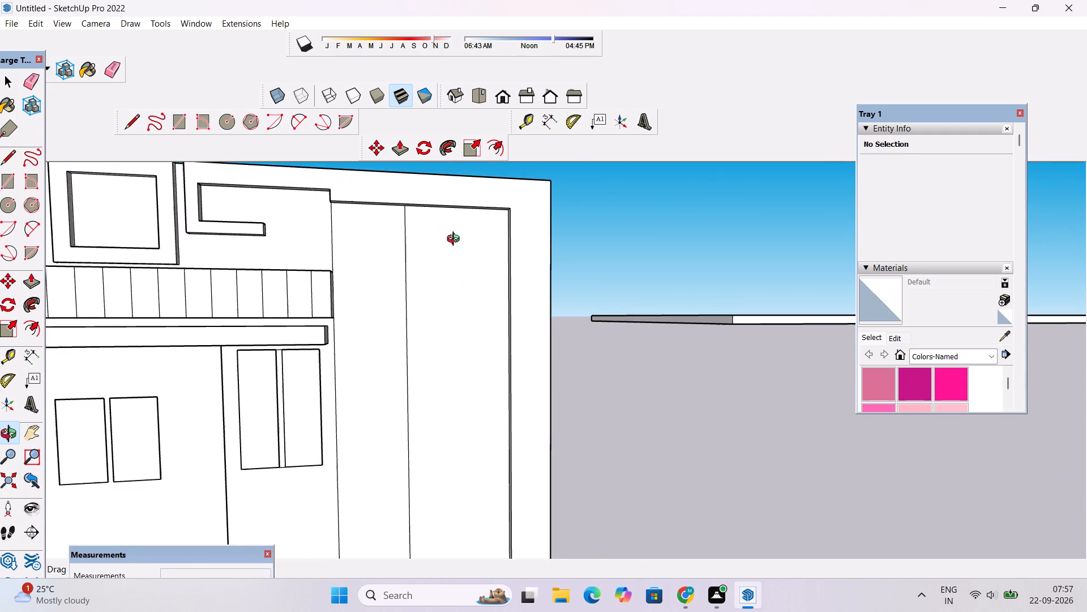
# Place a horizontal guide 2.5' below the top edge of the recessed vertical panels, and another 3" beneath it.
pyautogui.scroll(3, 456, 240)
pyautogui.keyDown('shift'); pyautogui.moveTo(456, 240); pyautogui.dragTo(457, 252); pyautogui.keyUp('shift')
pyautogui.scroll(-6, 457, 252)
pyautogui.moveTo(456, 272); pyautogui.dragTo(456, 237)
pyautogui.scroll(1, 456, 245)
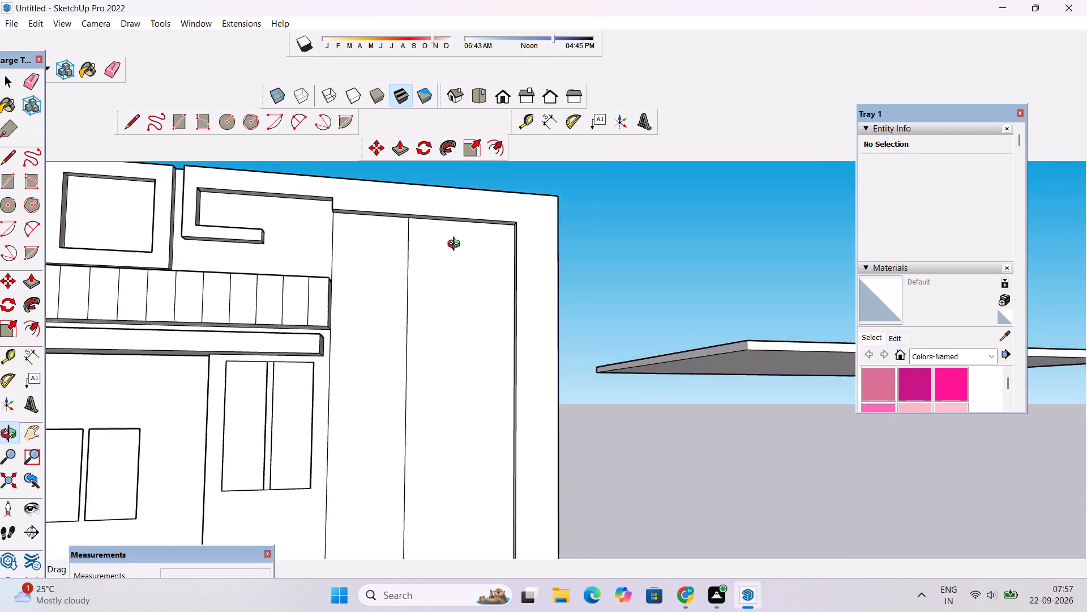
pyautogui.scroll(6, 456, 245)
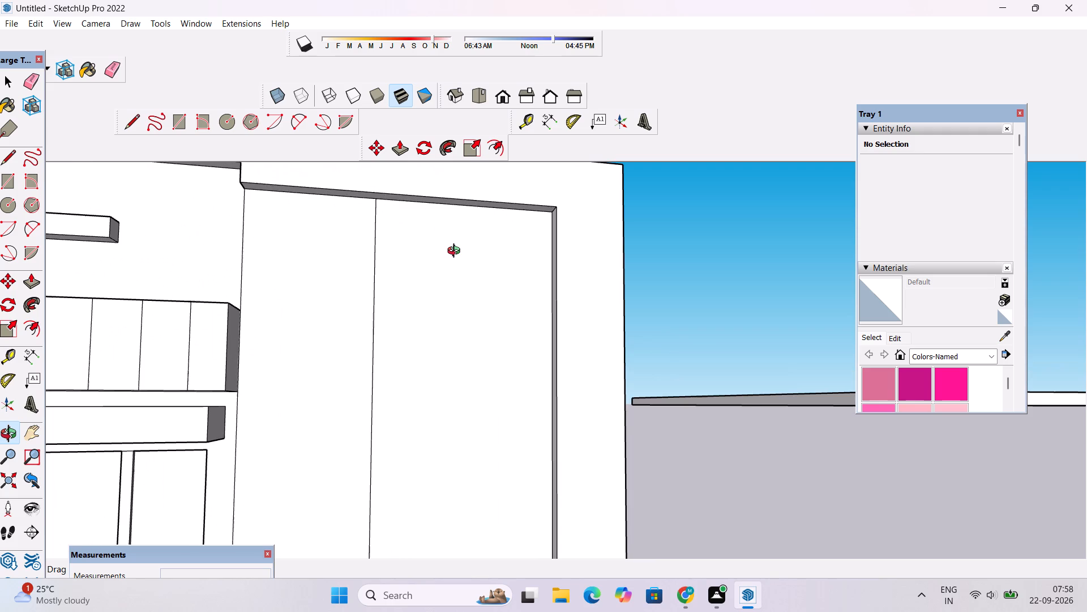
pyautogui.press('t')
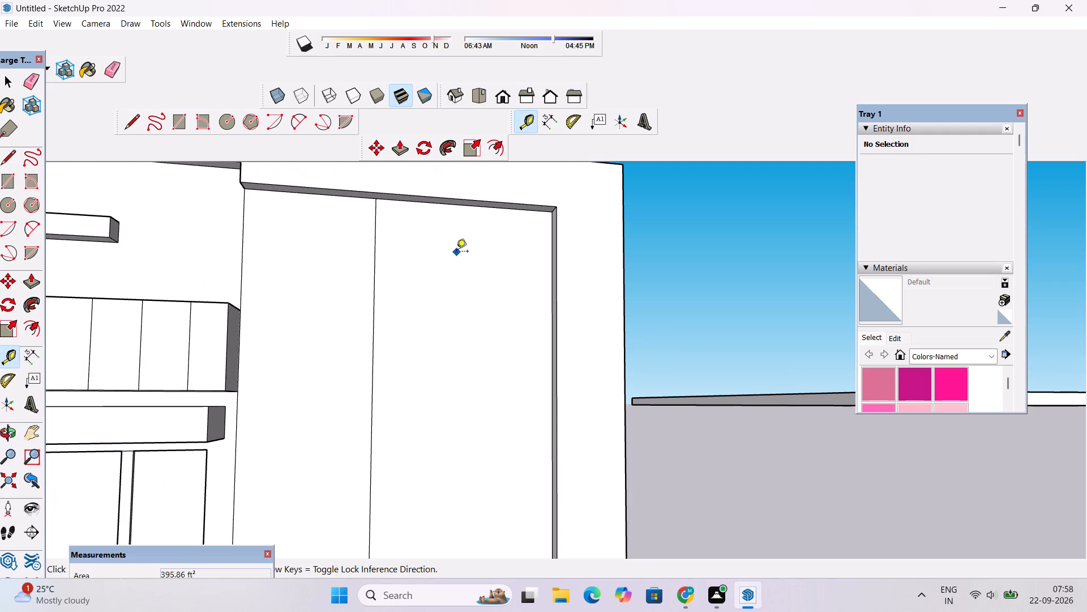
pyautogui.click(465, 207)
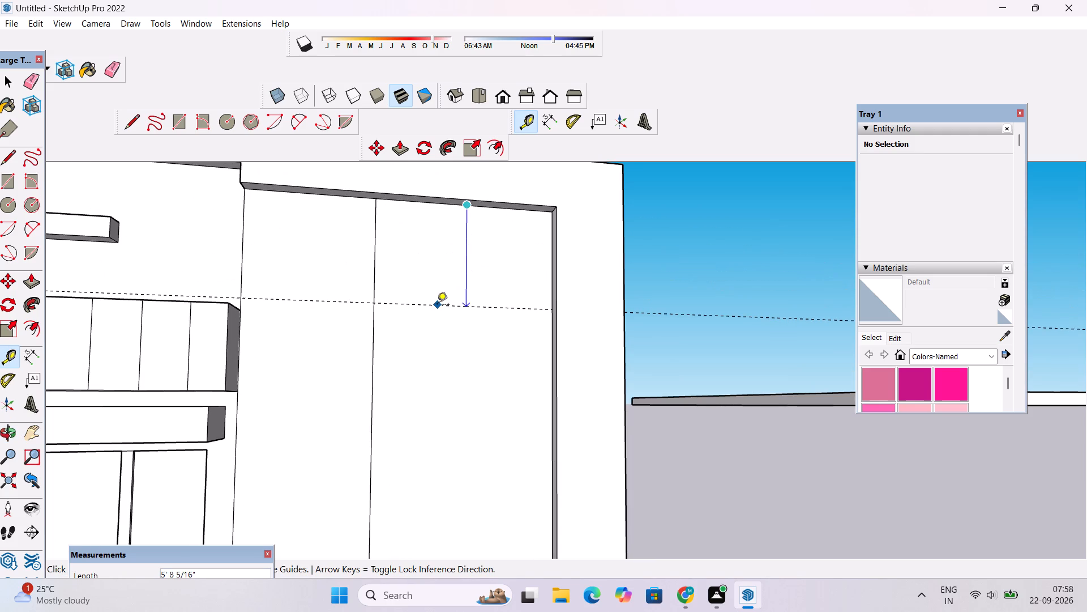
pyautogui.write("2.5'")
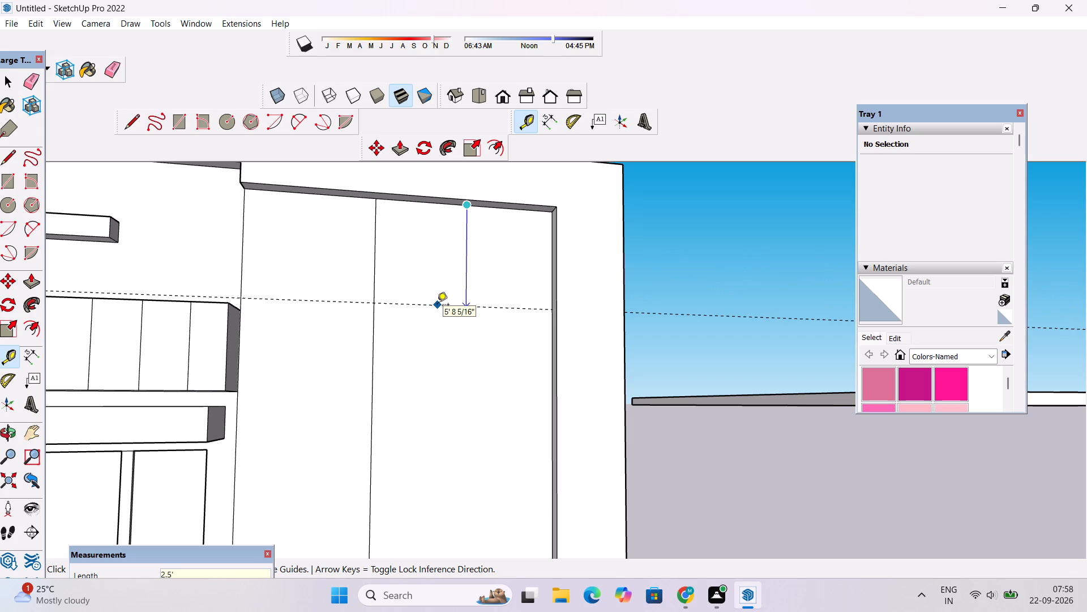
pyautogui.press('Return')
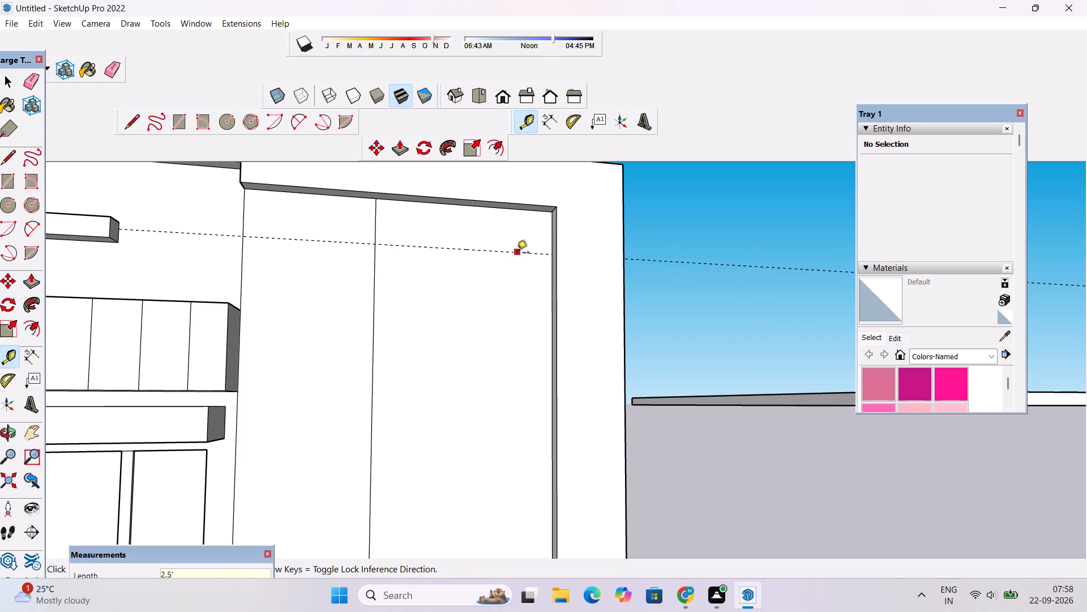
pyautogui.click(517, 253)
pyautogui.write('3"')
pyautogui.press('Return')
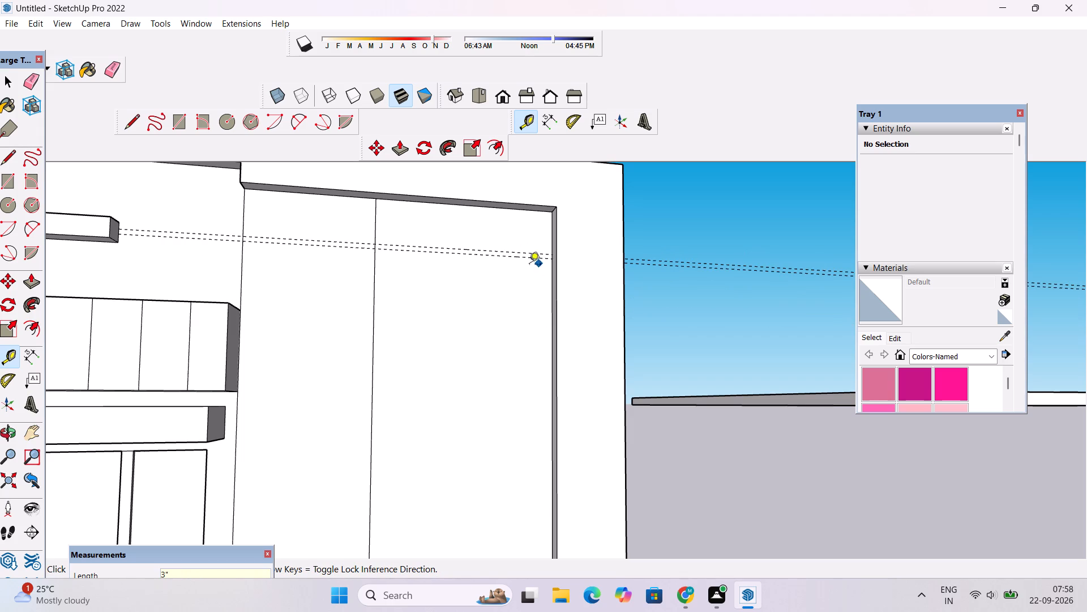
# Add a second pair of horizontal guides on the recessed panels, 2.5' below the first pair and 3" apart.
pyautogui.click(528, 260)
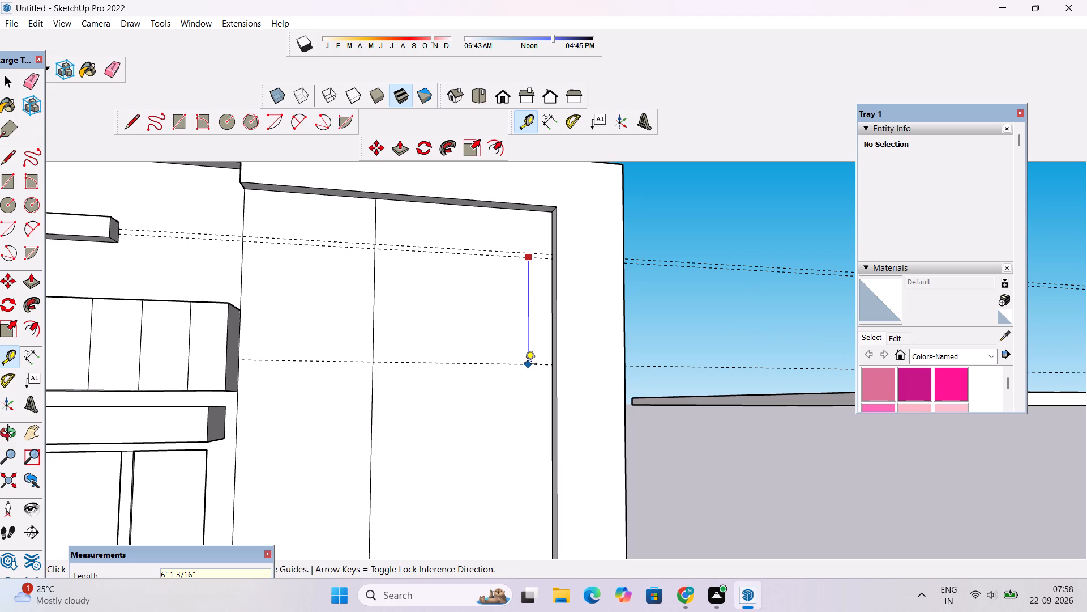
pyautogui.write("2.5'")
pyautogui.press('Return')
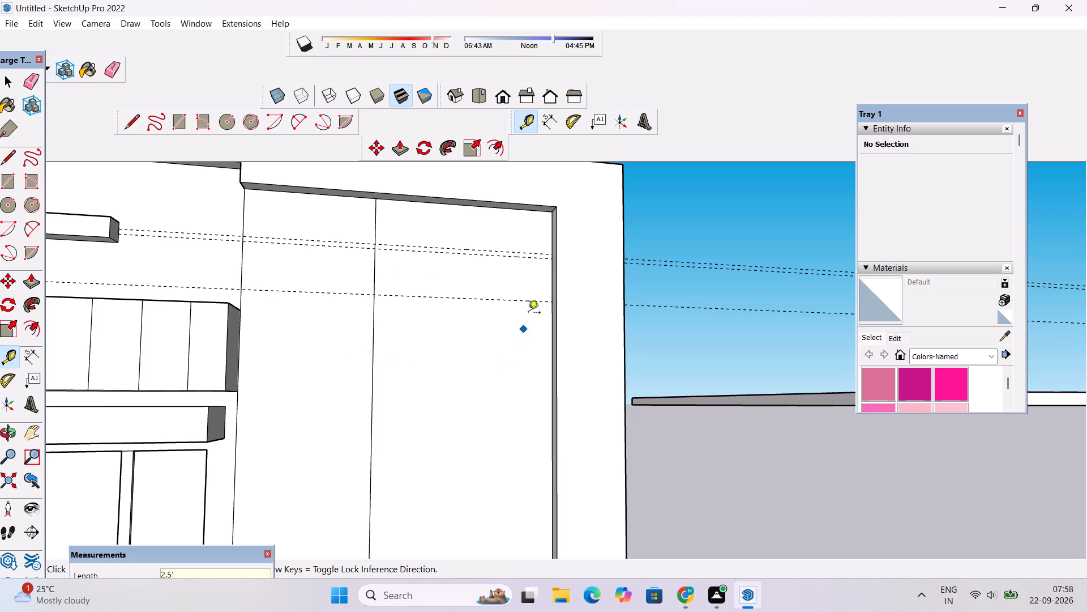
pyautogui.click(533, 303)
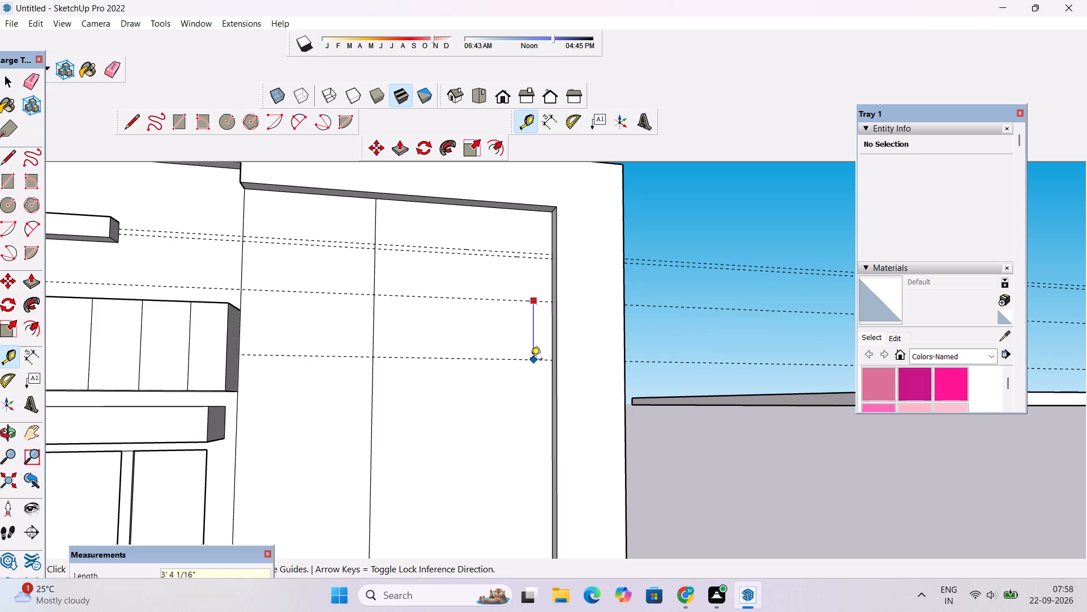
pyautogui.write('3"')
pyautogui.press('Return')
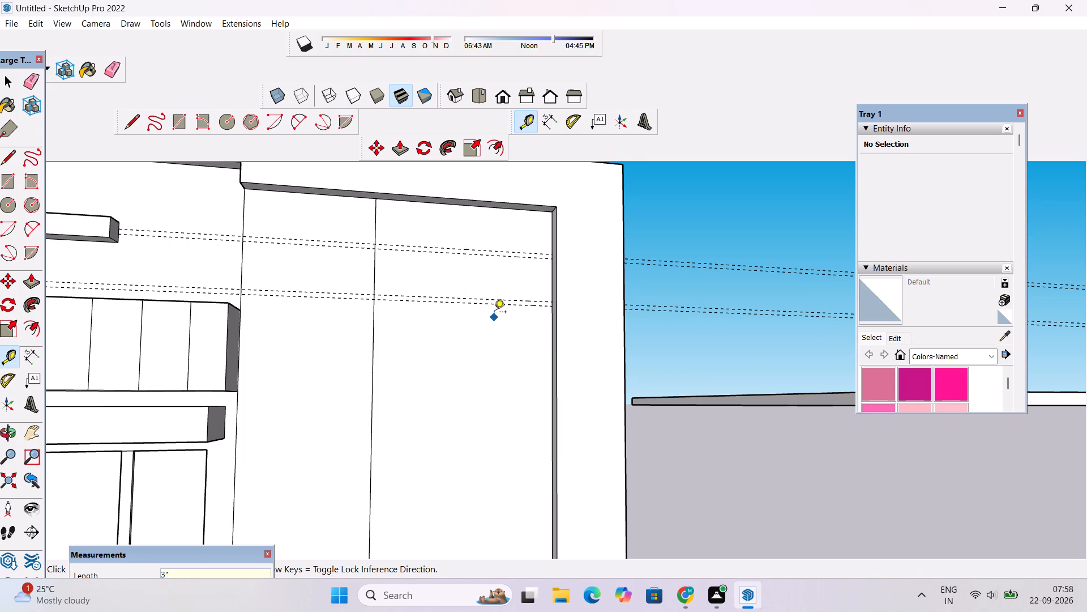
# Add a third pair of horizontal guides on the recessed panels, 2.5' below the second pair and 3" apart.
pyautogui.scroll(4, 494, 312)
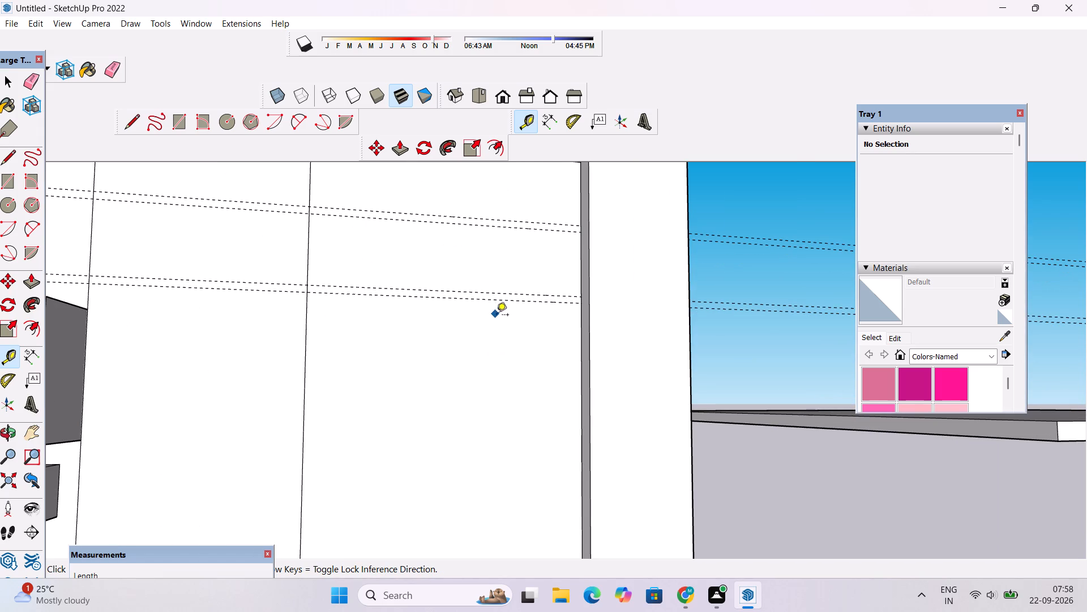
pyautogui.click(476, 299)
pyautogui.write("2.5'")
pyautogui.press('Return')
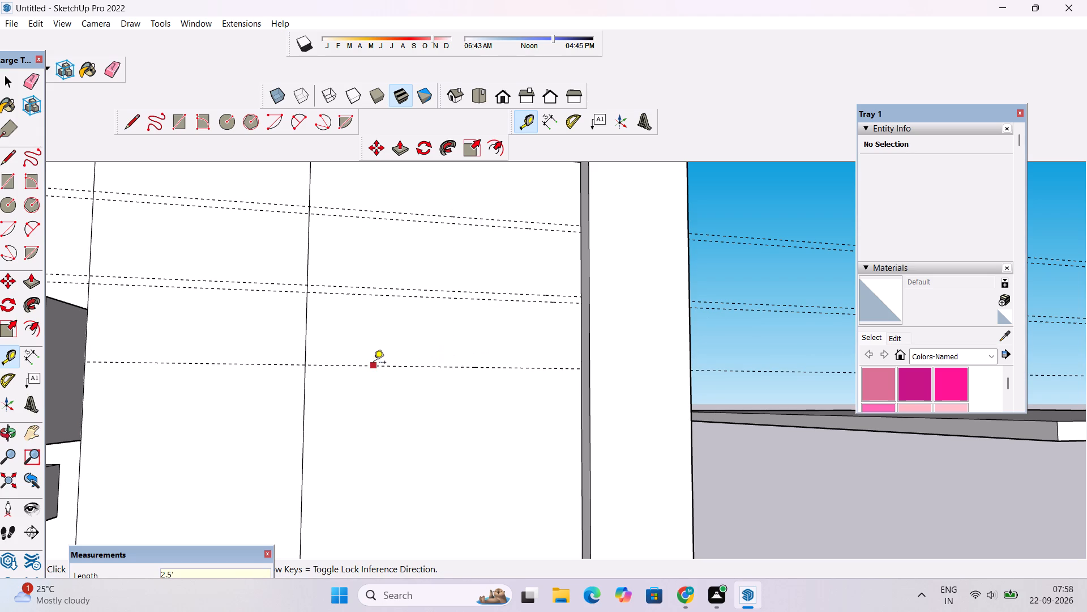
pyautogui.click(374, 363)
pyautogui.write('3"')
pyautogui.press('Return')
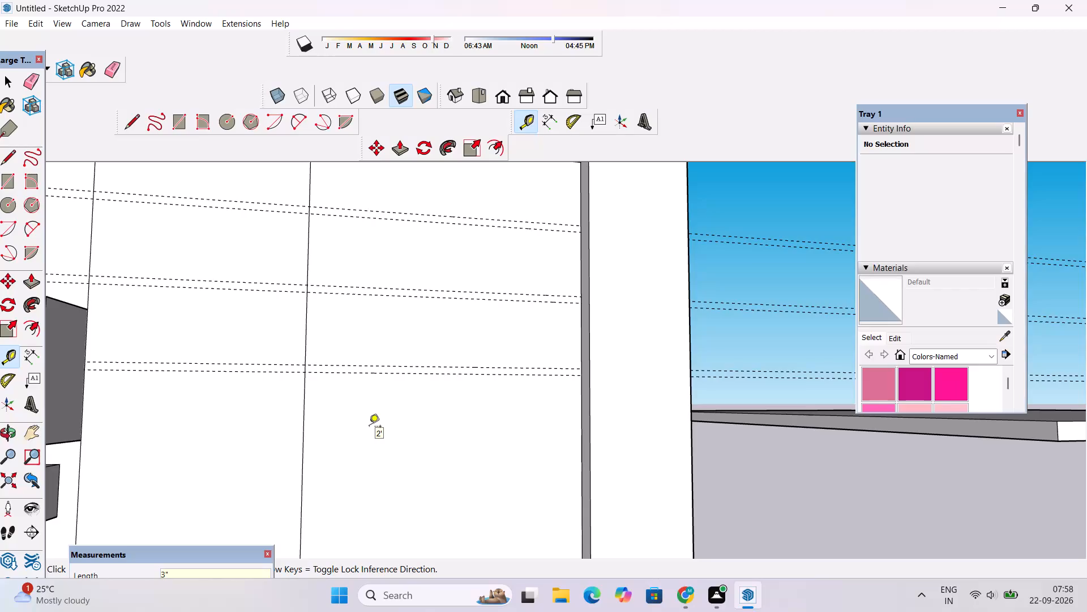
# Add a fourth pair of horizontal guides on the recessed panels, 2.5' below the third pair and 3" apart.
pyautogui.click(487, 376)
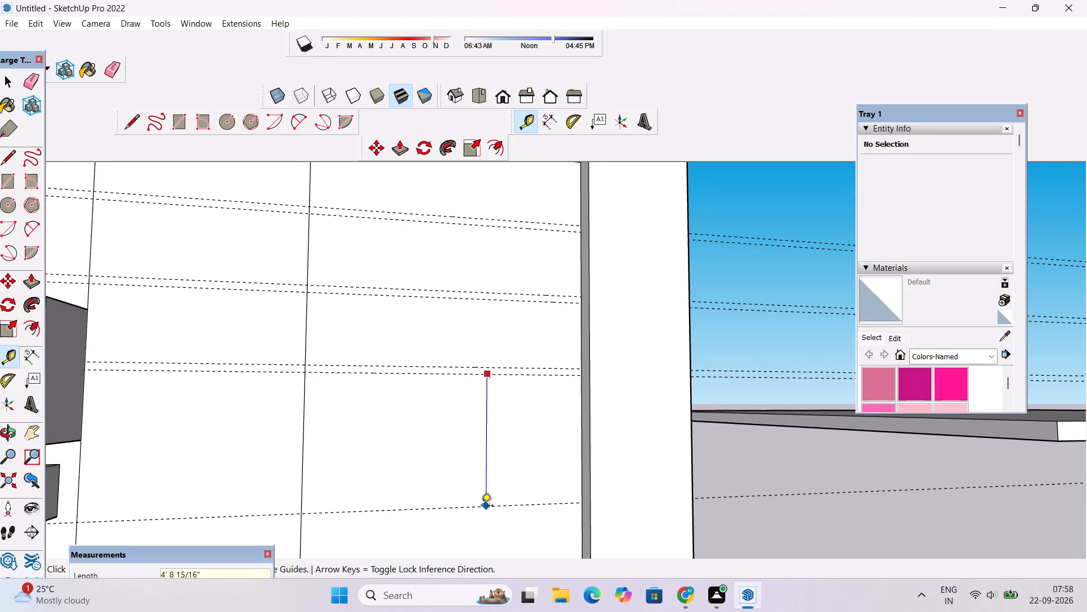
pyautogui.write("2.5'")
pyautogui.press('Return')
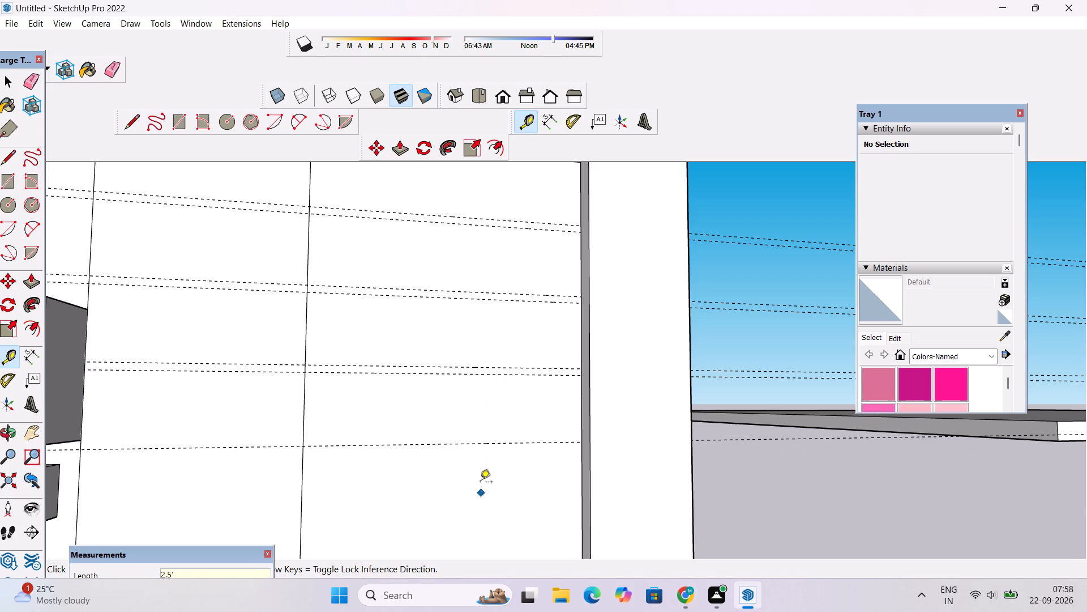
pyautogui.scroll(-4, 473, 440)
pyautogui.scroll(6, 474, 475)
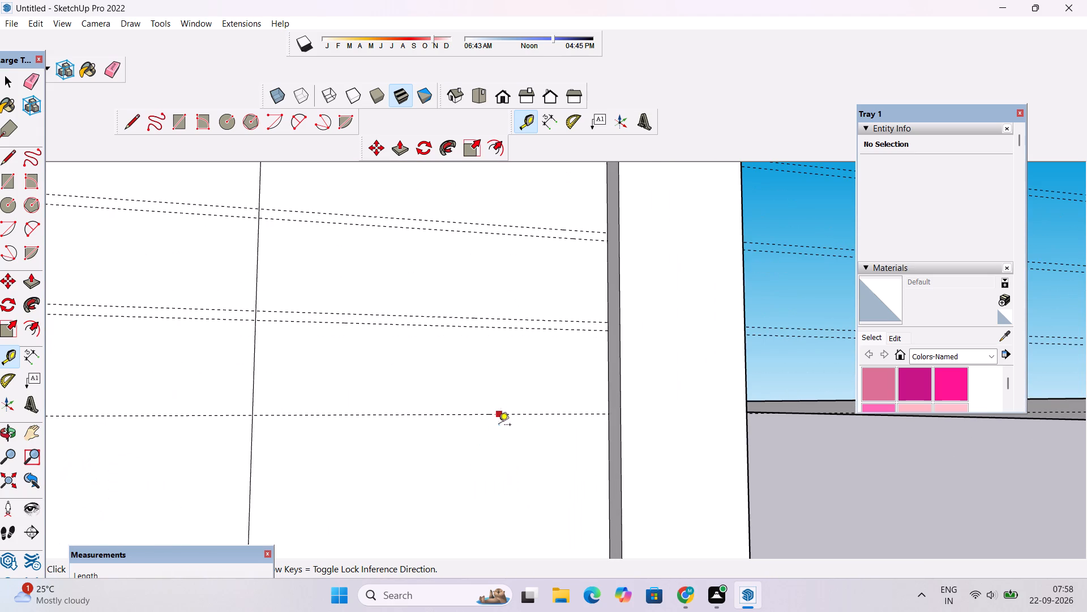
pyautogui.click(500, 415)
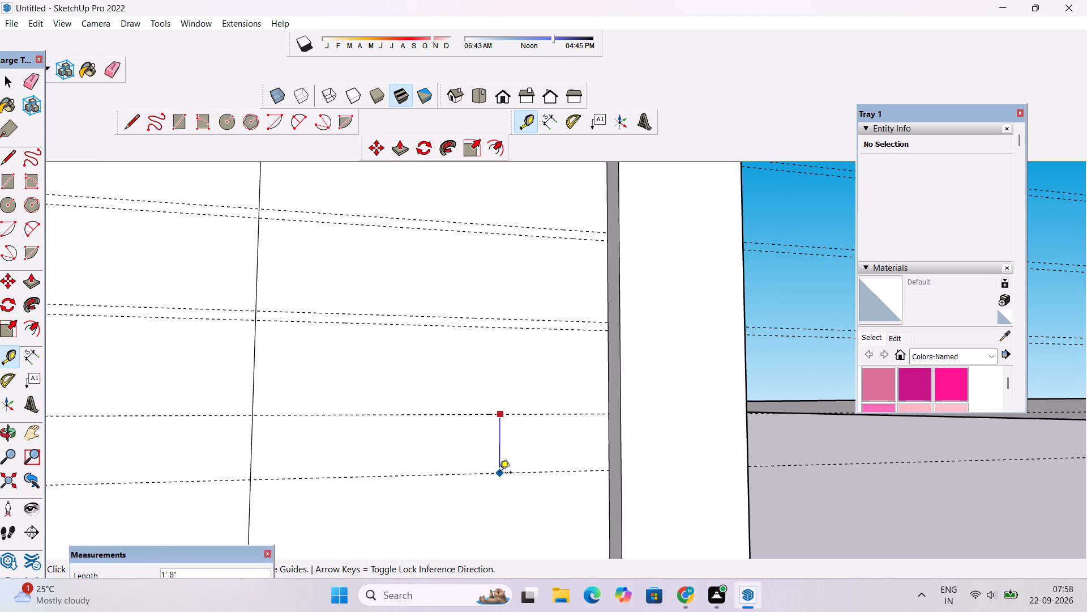
pyautogui.write('3"')
pyautogui.press('Return')
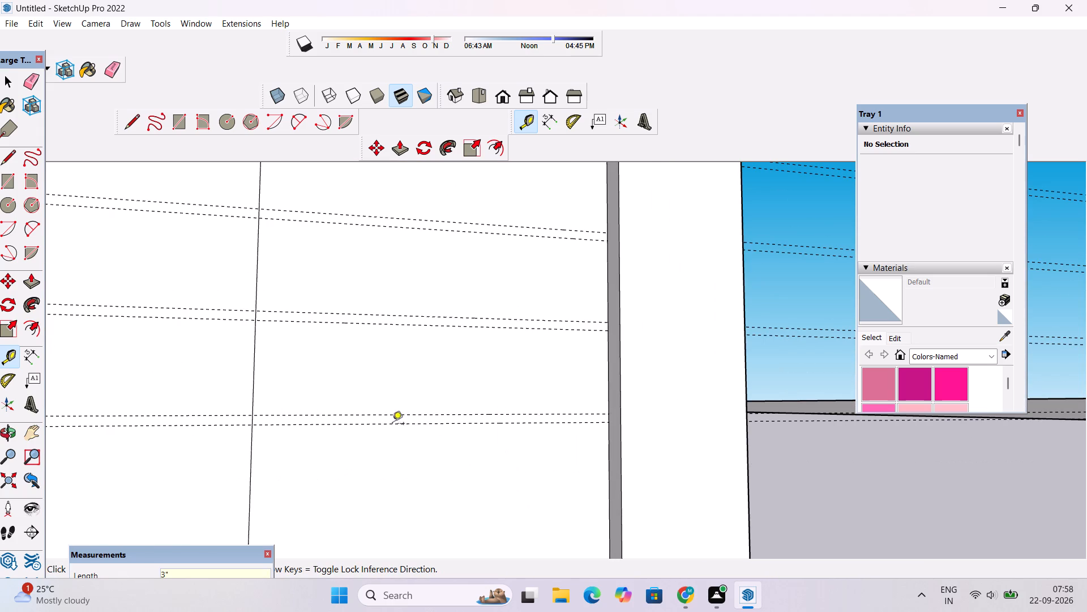
# Add a fifth pair of horizontal guides on the recessed panels, 2.5' below the fourth pair and 3" apart.
pyautogui.scroll(-11, 100, 155)
pyautogui.scroll(10, 316, 371)
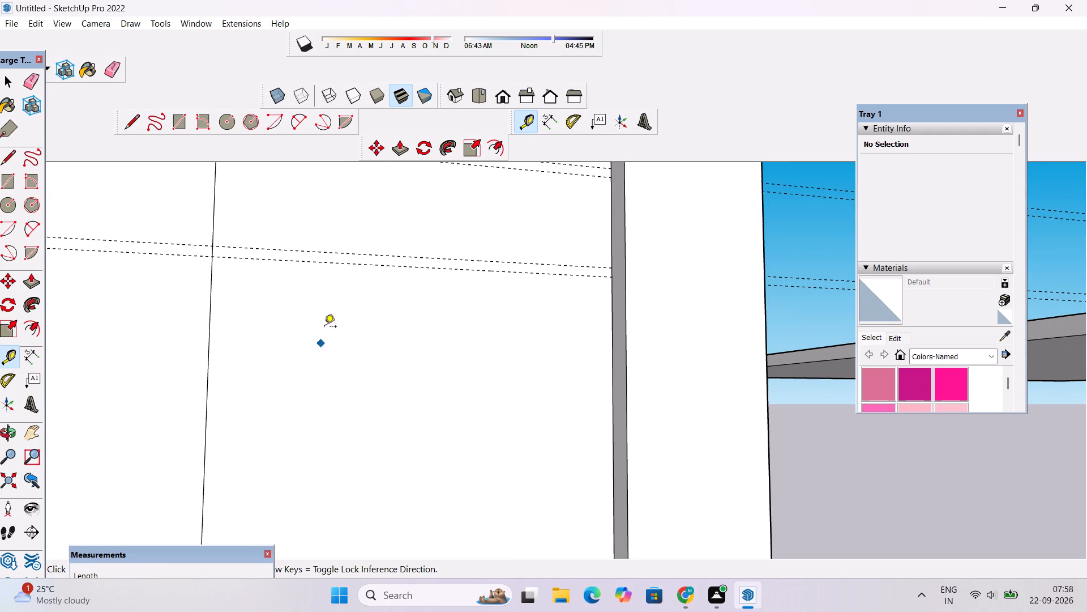
pyautogui.click(359, 261)
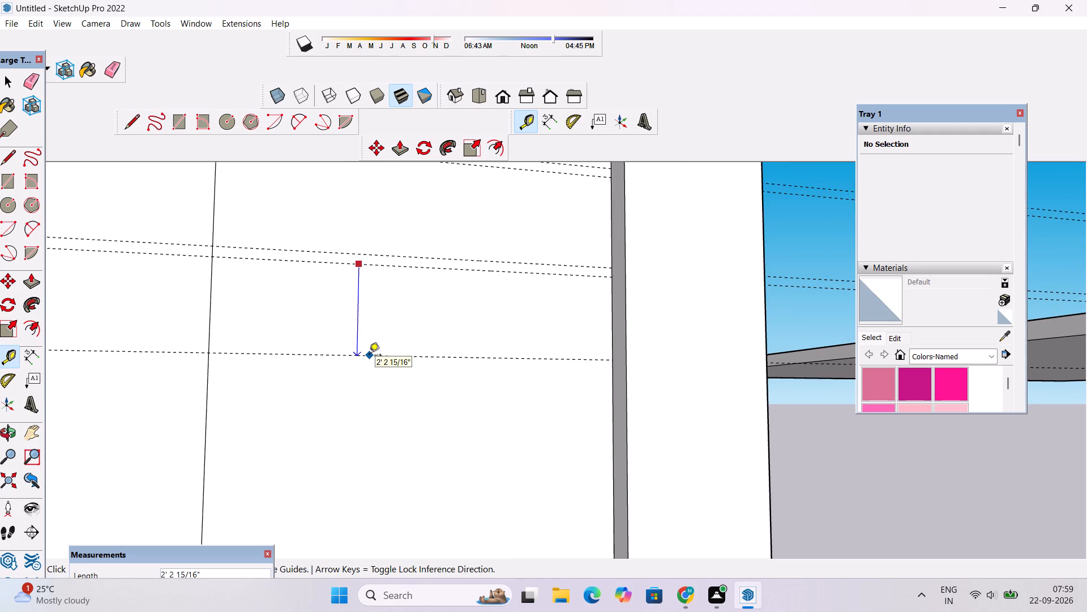
pyautogui.write("2.5'")
pyautogui.press('Return')
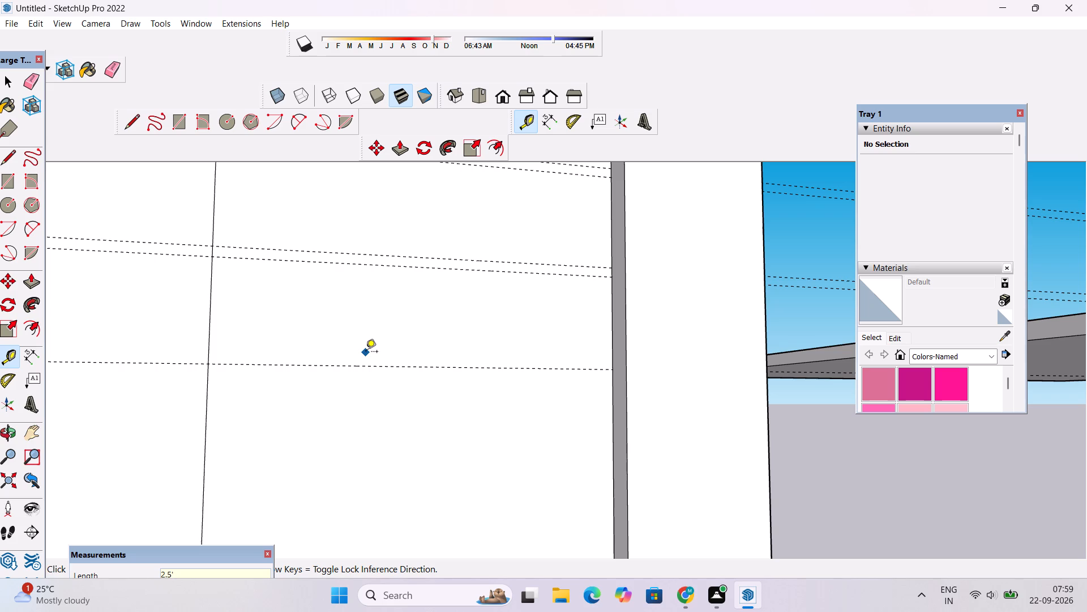
pyautogui.scroll(-1, 366, 352)
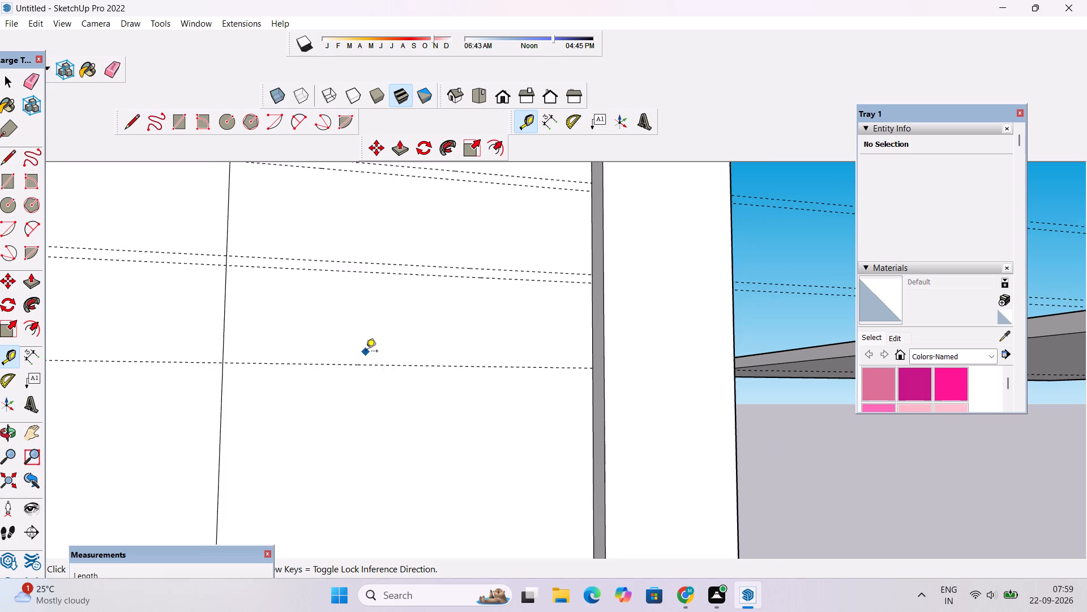
pyautogui.scroll(-2, 366, 352)
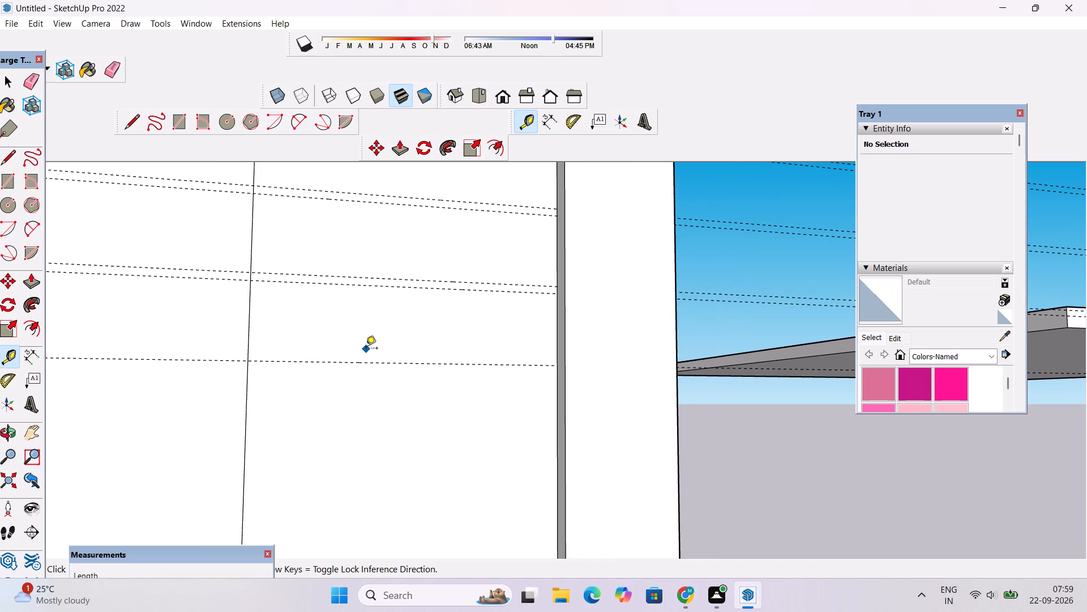
pyautogui.scroll(-4, 366, 349)
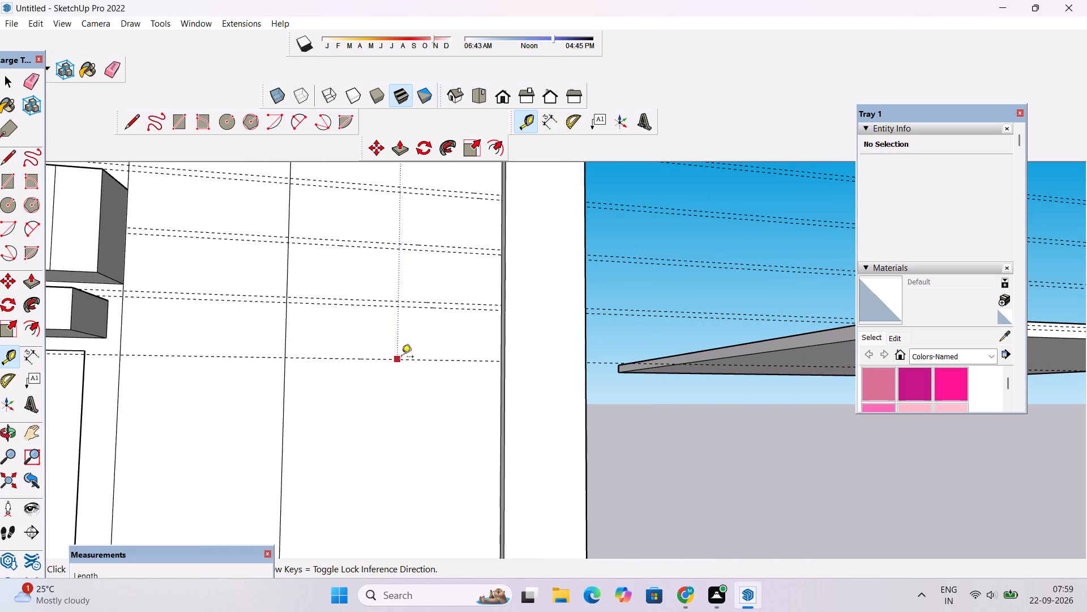
pyautogui.click(421, 359)
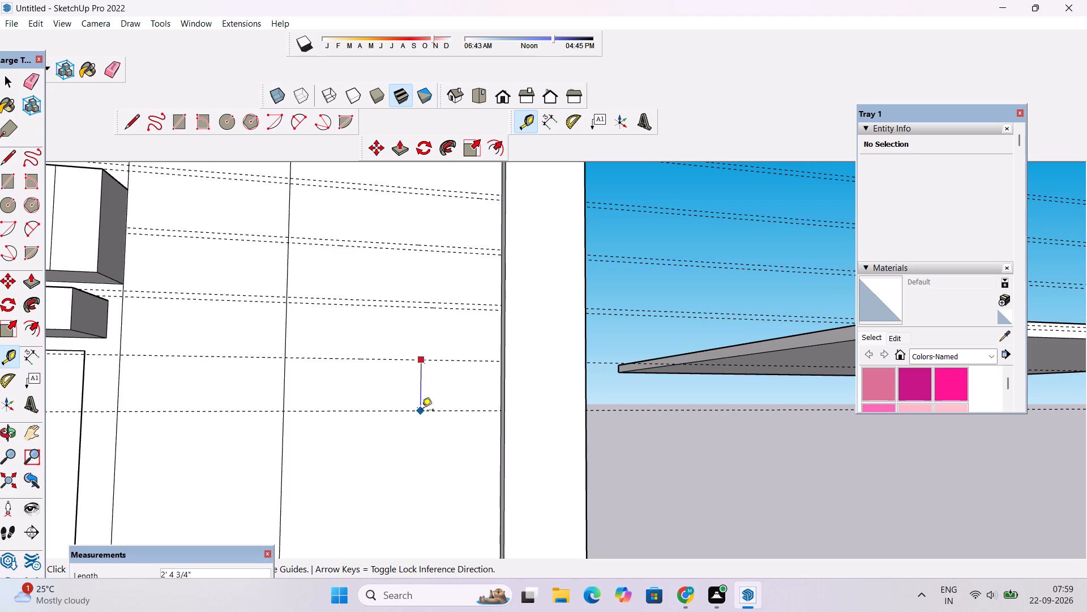
pyautogui.write('3"')
pyautogui.press('Return')
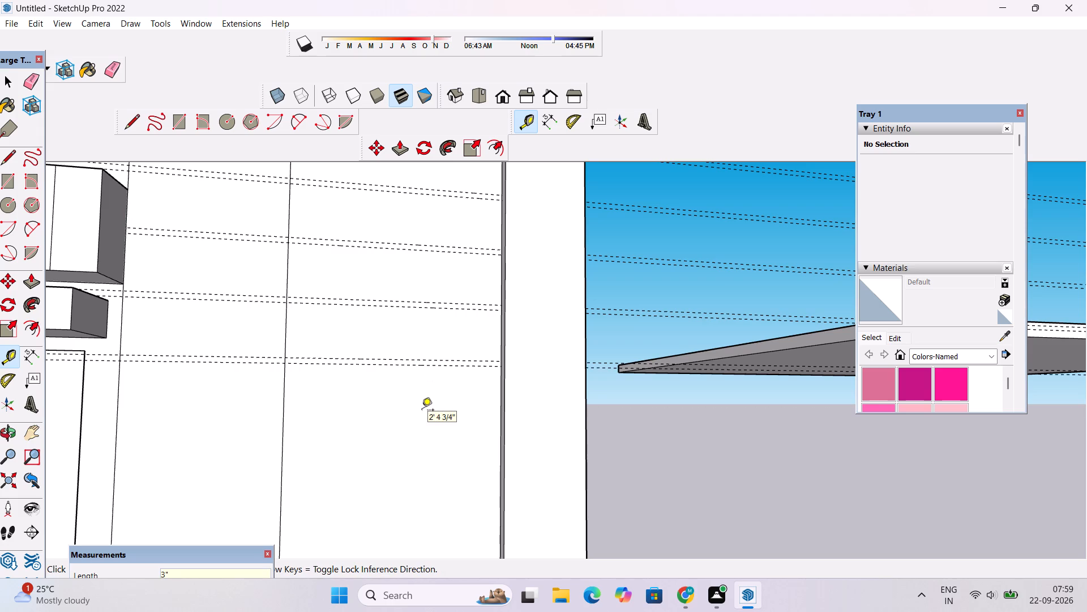
# Place a horizontal guide 2.5' below the fifth guide pair on the recessed panels.
pyautogui.scroll(-6, 422, 415)
pyautogui.scroll(5, 427, 361)
pyautogui.scroll(8, 431, 427)
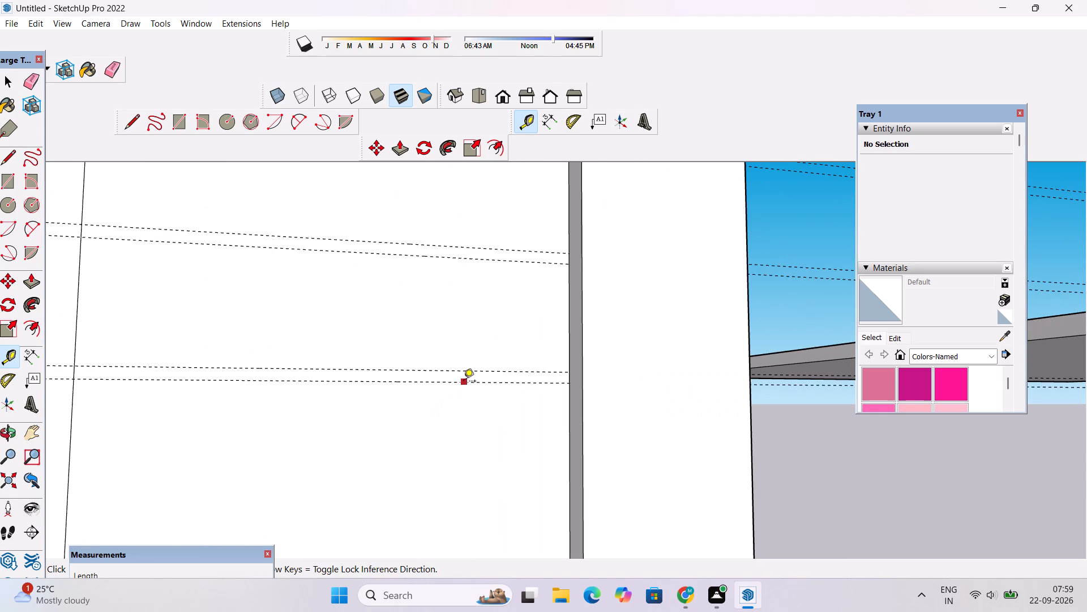
pyautogui.click(464, 382)
pyautogui.scroll(-10, 451, 399)
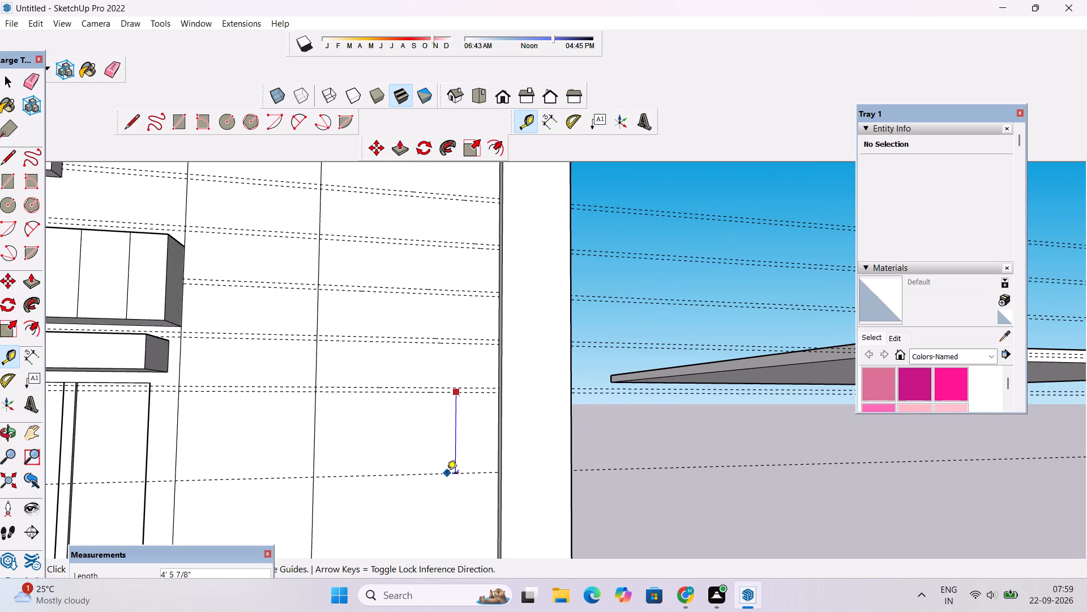
pyautogui.write("2.5'")
pyautogui.press('Return')
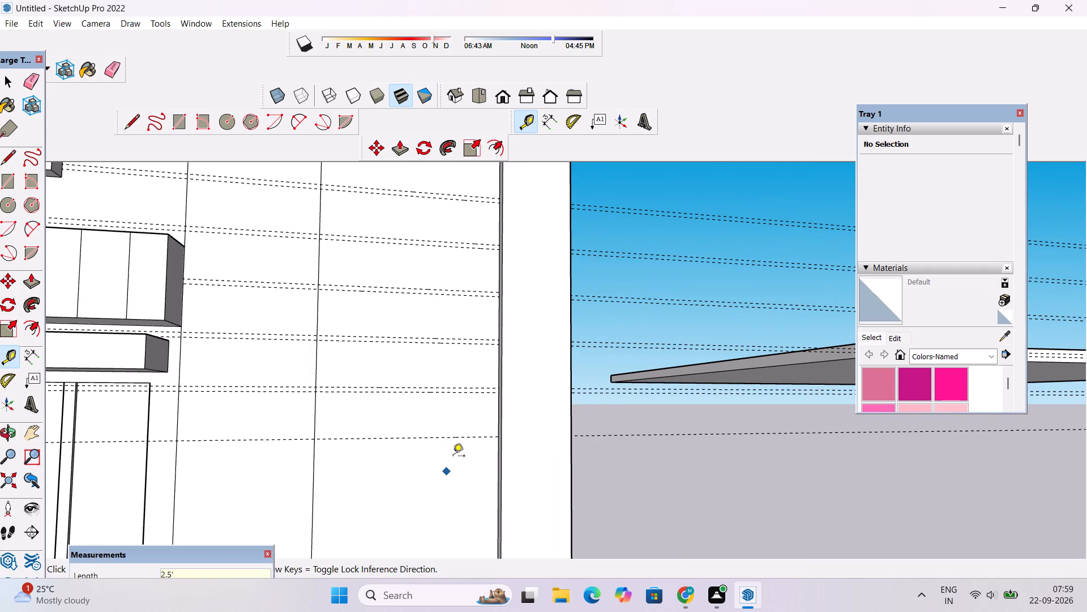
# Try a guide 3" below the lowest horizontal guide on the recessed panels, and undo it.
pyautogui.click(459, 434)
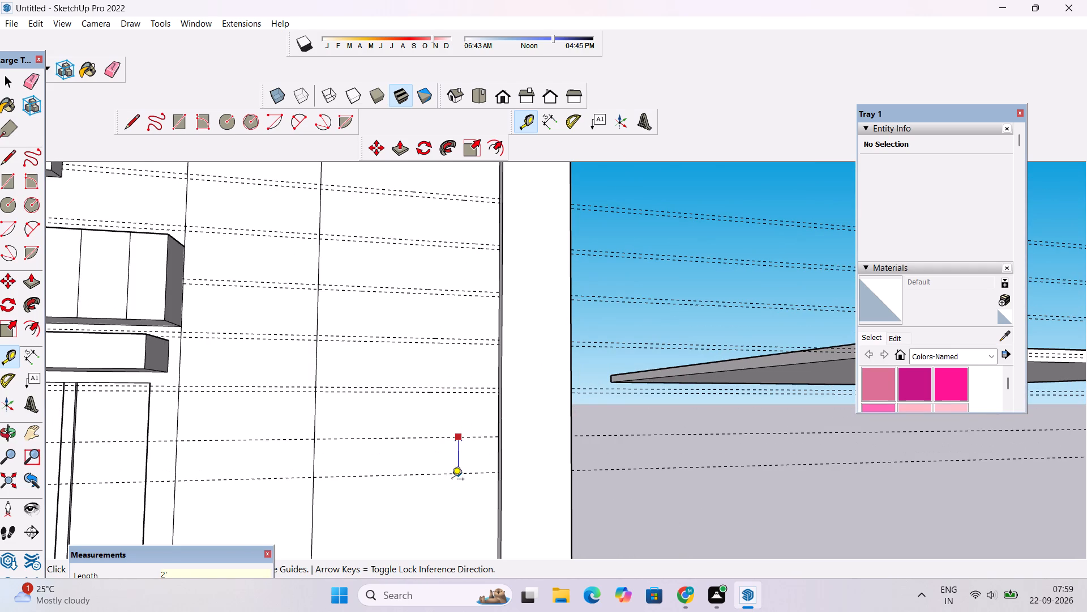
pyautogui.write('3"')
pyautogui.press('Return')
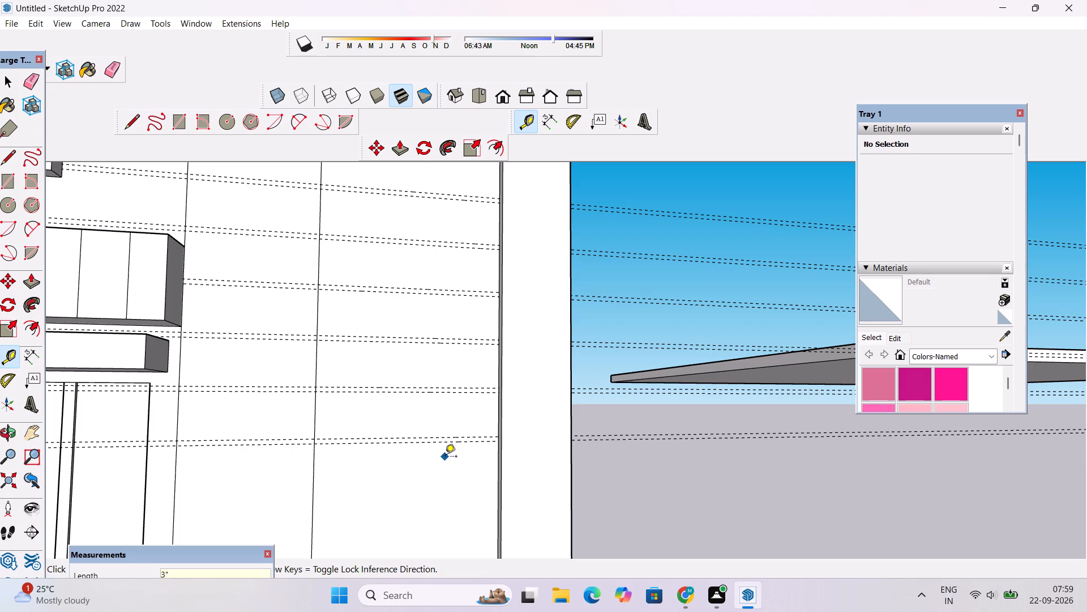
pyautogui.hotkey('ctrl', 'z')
# Place a horizontal guide 3" below the lowest guide on the recessed panels to complete the sixth pair.
pyautogui.click(446, 439)
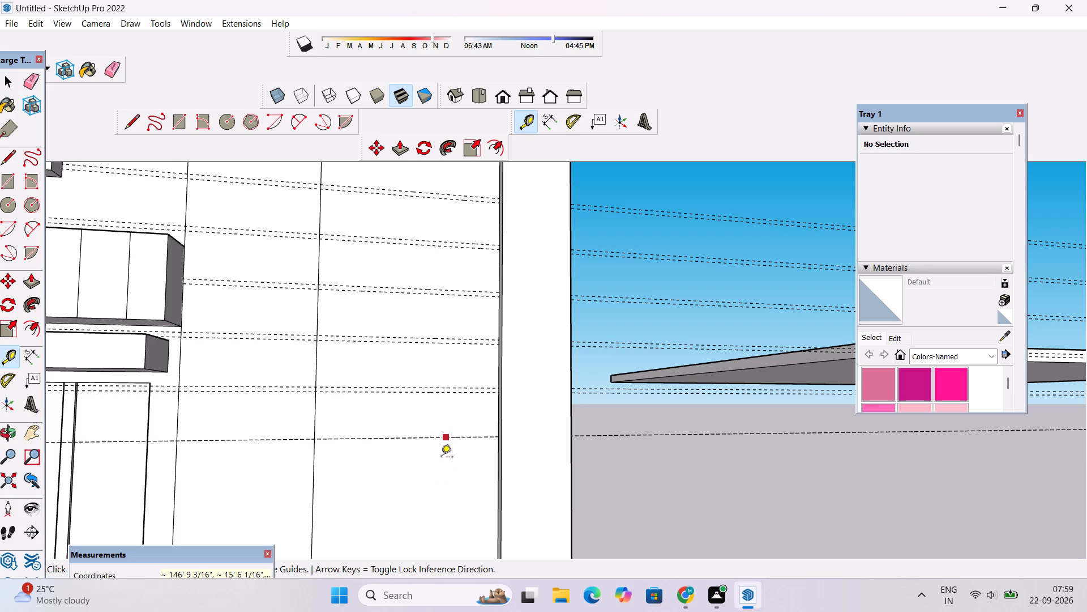
pyautogui.press('3')
pyautogui.hotkey('shift', '"')
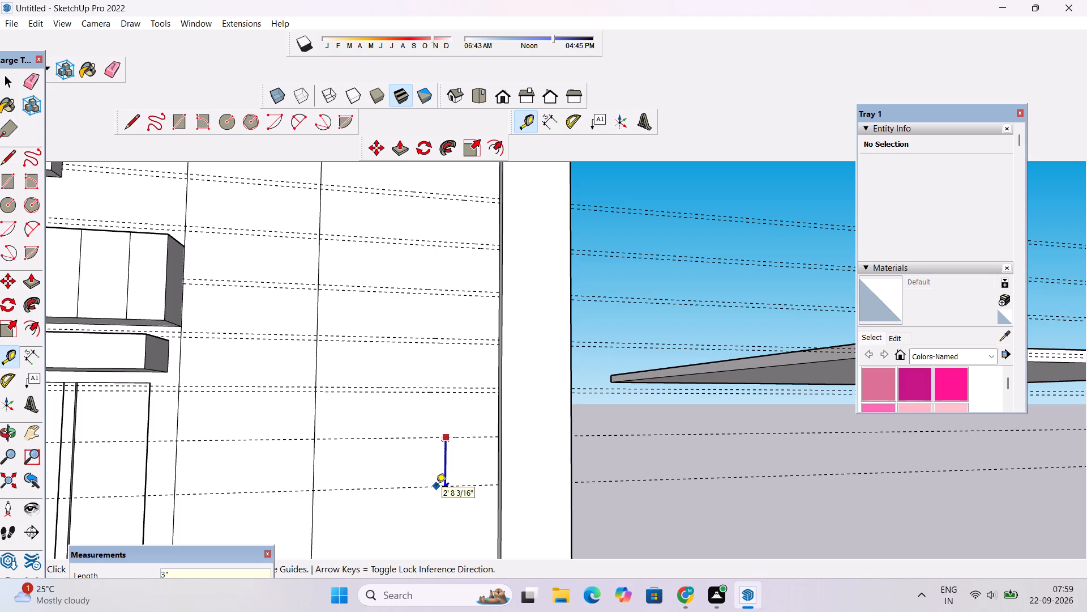
pyautogui.press('Return')
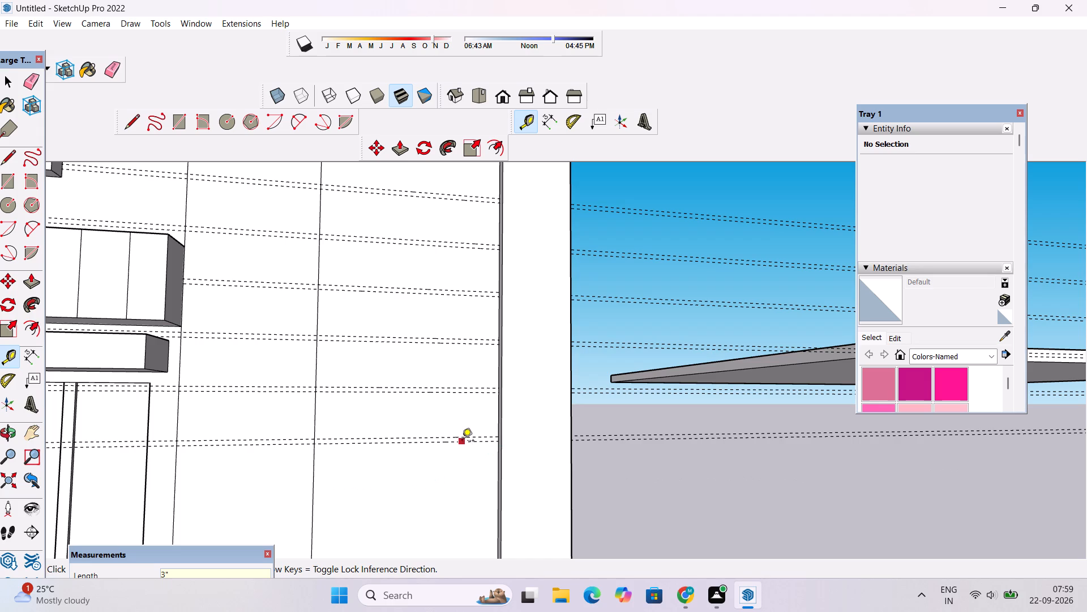
# Add a seventh pair of horizontal guides on the recessed panels, 2.5' below the sixth pair and 3" apart.
pyautogui.click(462, 441)
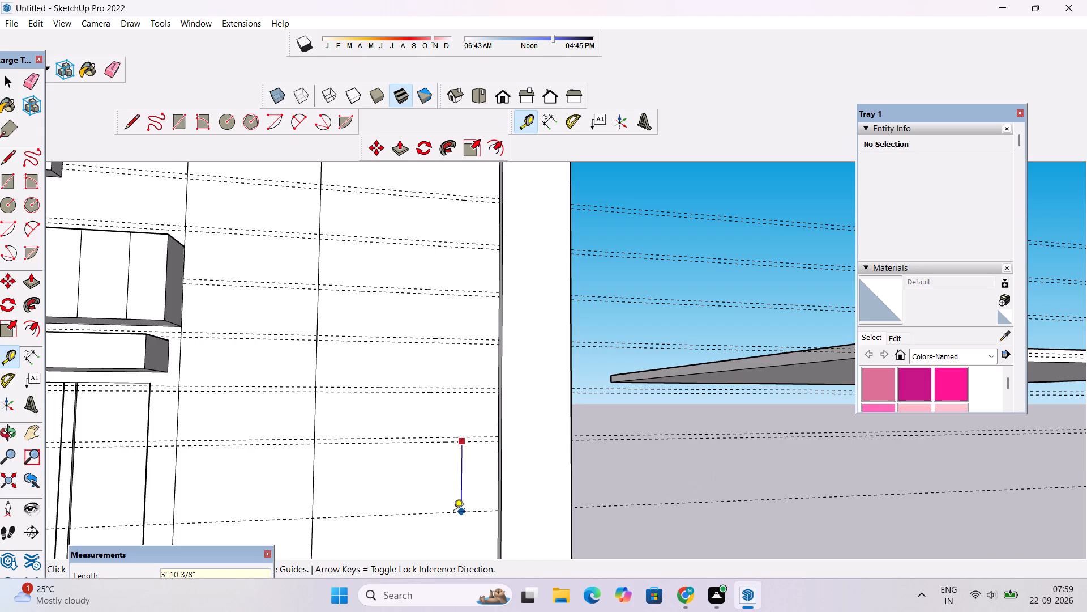
pyautogui.write("2.5'")
pyautogui.press('Return')
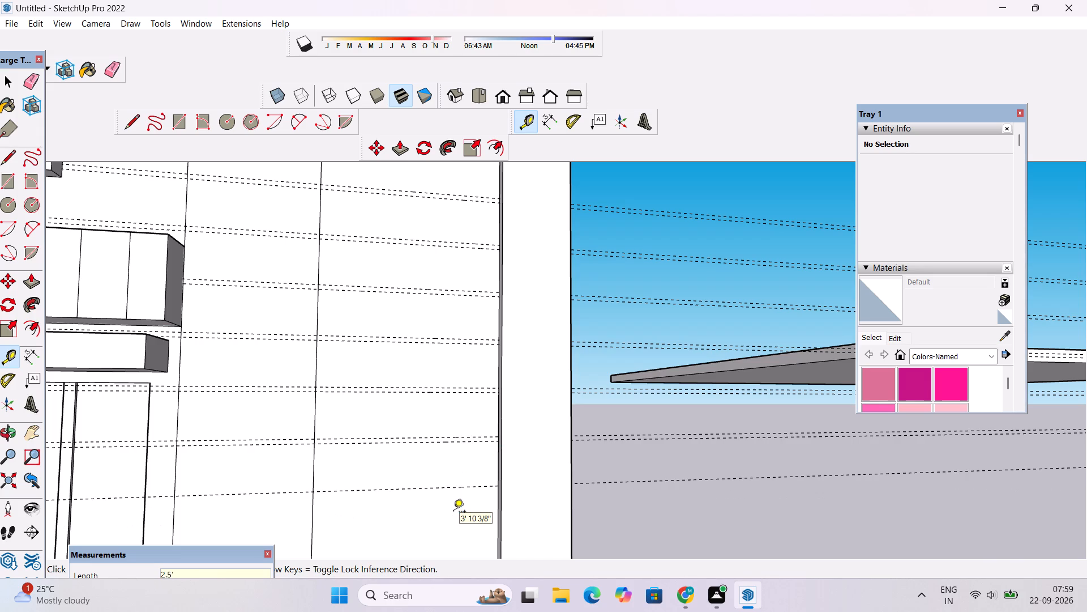
pyautogui.click(420, 491)
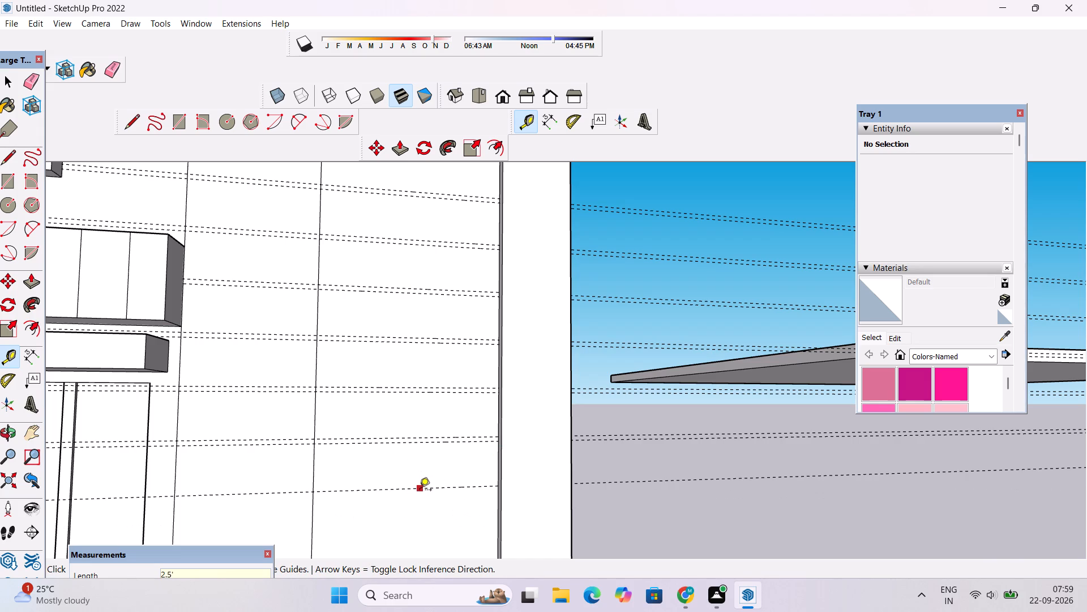
pyautogui.press('3')
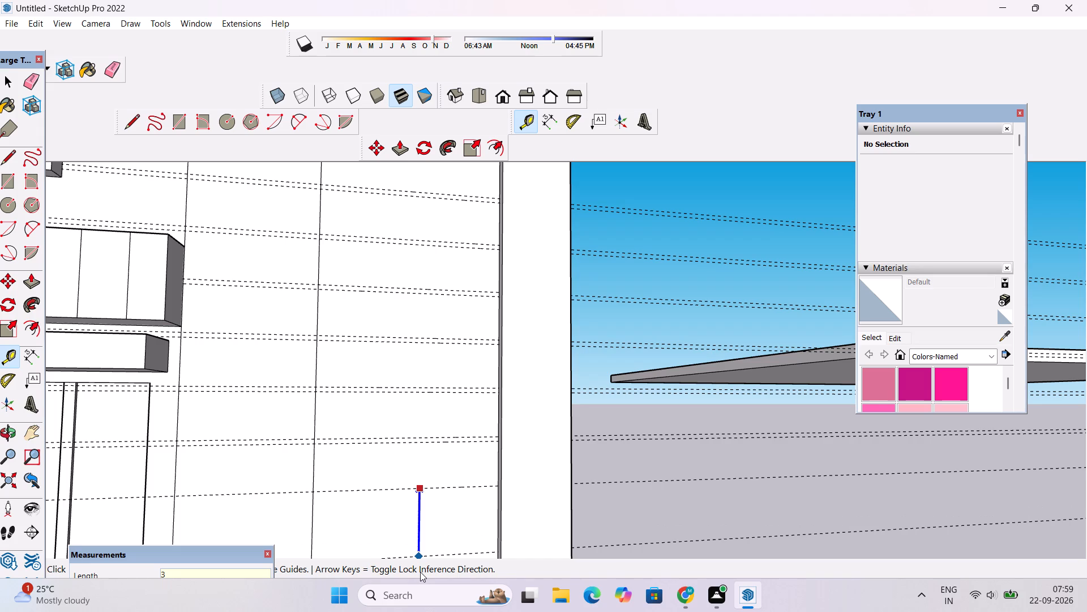
pyautogui.hotkey('shift', '"')
pyautogui.press('Return')
# Add an eighth pair of horizontal guides on the recessed panels, 2.5' below the seventh pair and 3" apart.
pyautogui.scroll(-6, 418, 420)
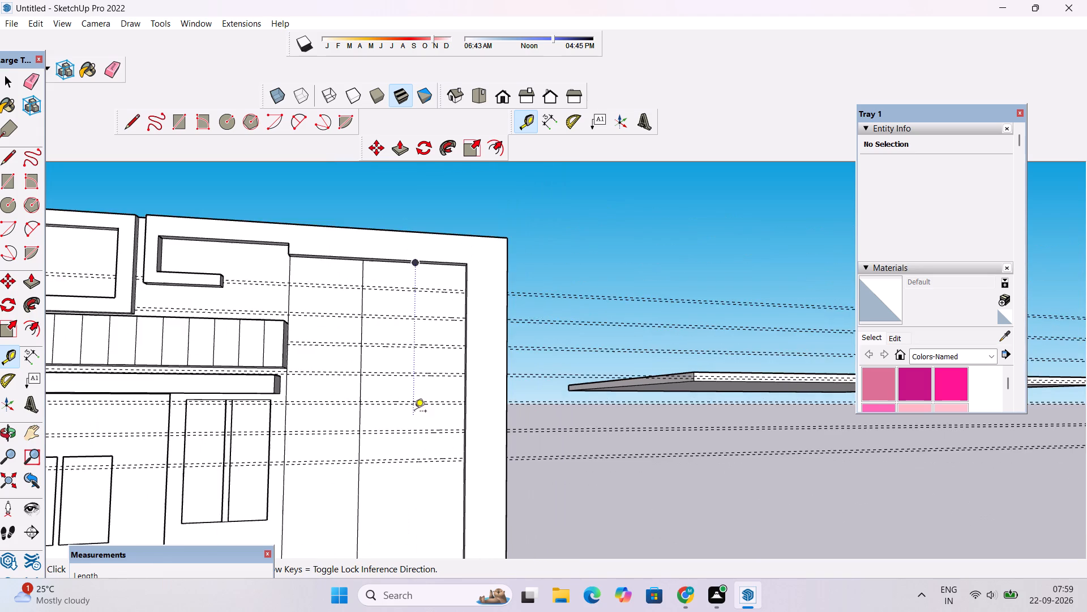
pyautogui.scroll(-5, 395, 471)
pyautogui.scroll(10, 396, 518)
pyautogui.scroll(3, 439, 371)
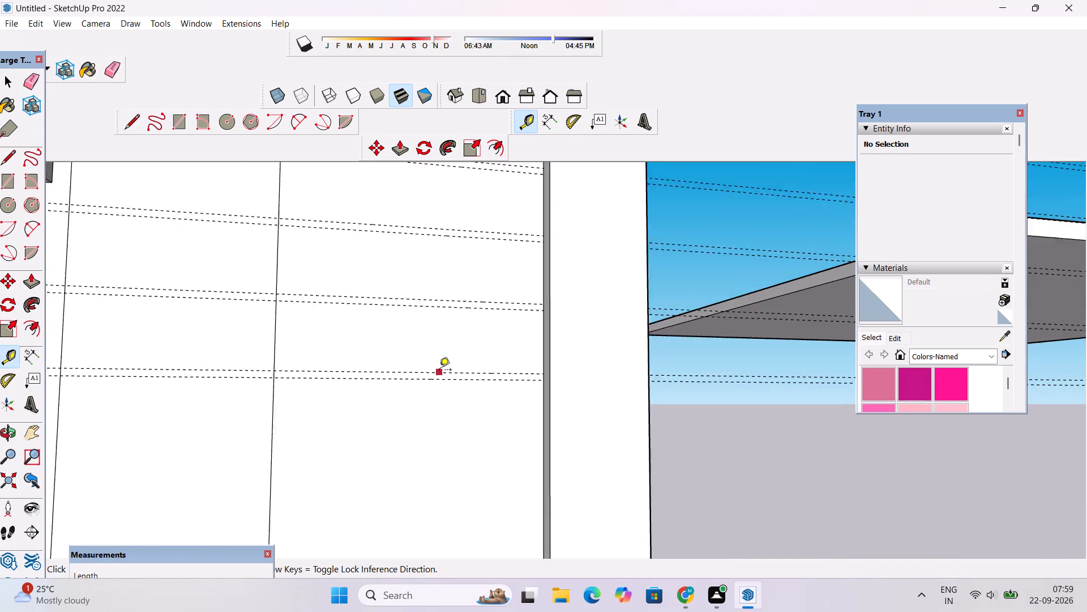
pyautogui.scroll(11, 439, 371)
pyautogui.click(466, 385)
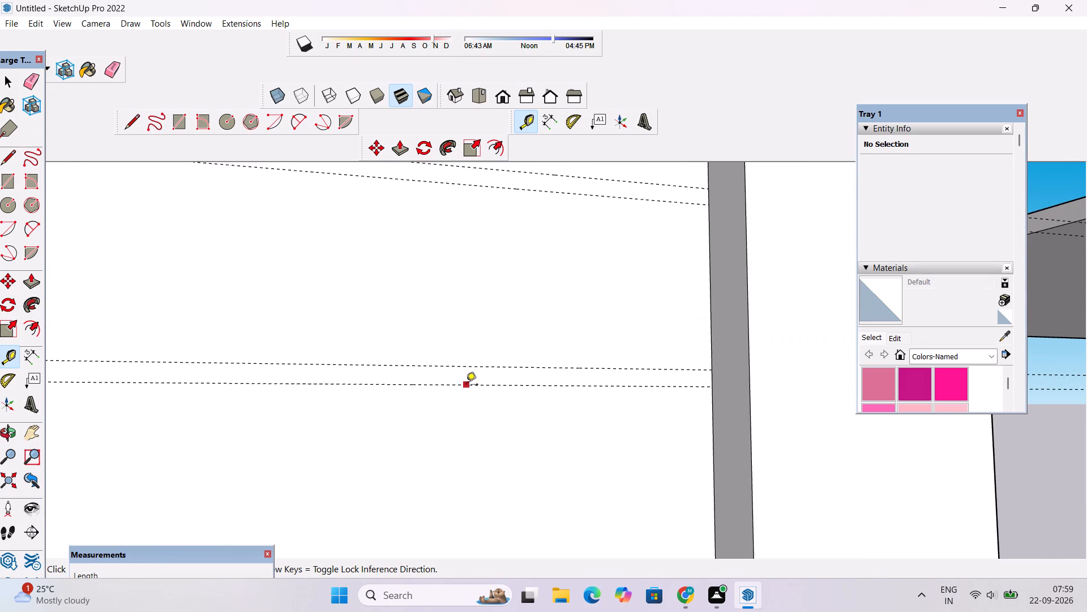
pyautogui.scroll(-9, 470, 399)
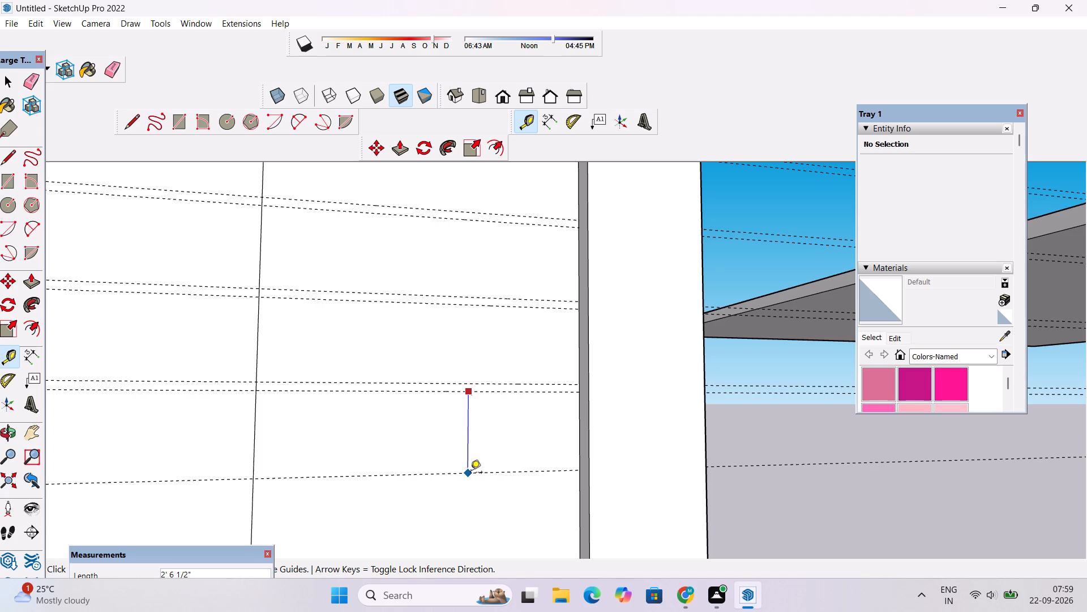
pyautogui.write("2.5'")
pyautogui.press('Return')
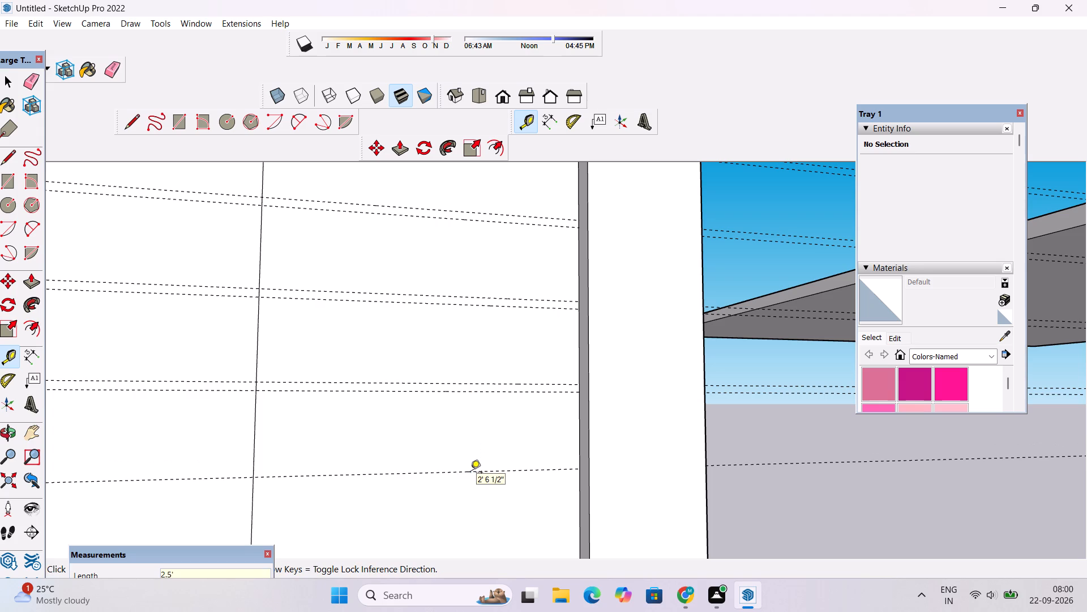
pyautogui.click(442, 472)
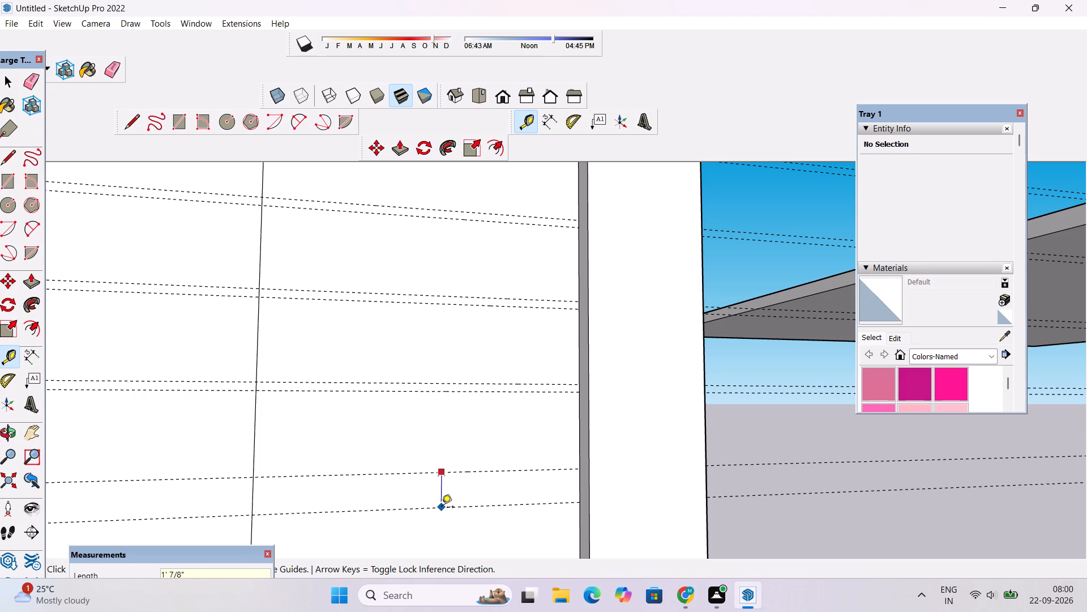
pyautogui.write('3"')
pyautogui.press('Return')
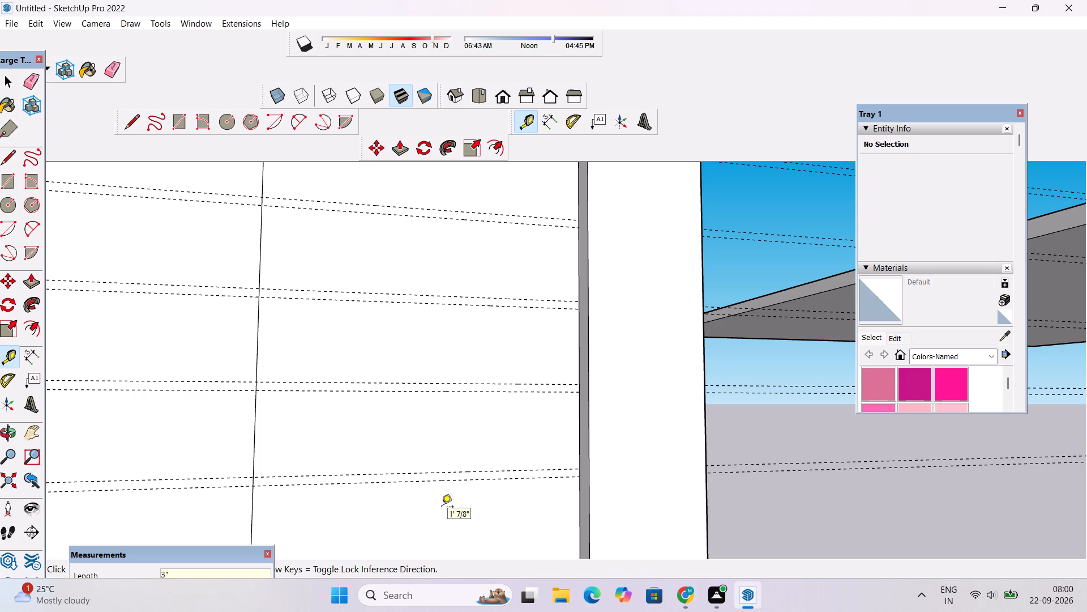
# Add a ninth pair of horizontal guides on the recessed panels, 2.5' below the eighth pair and 3" apart.
pyautogui.scroll(-16, 397, 326)
pyautogui.scroll(5, 365, 415)
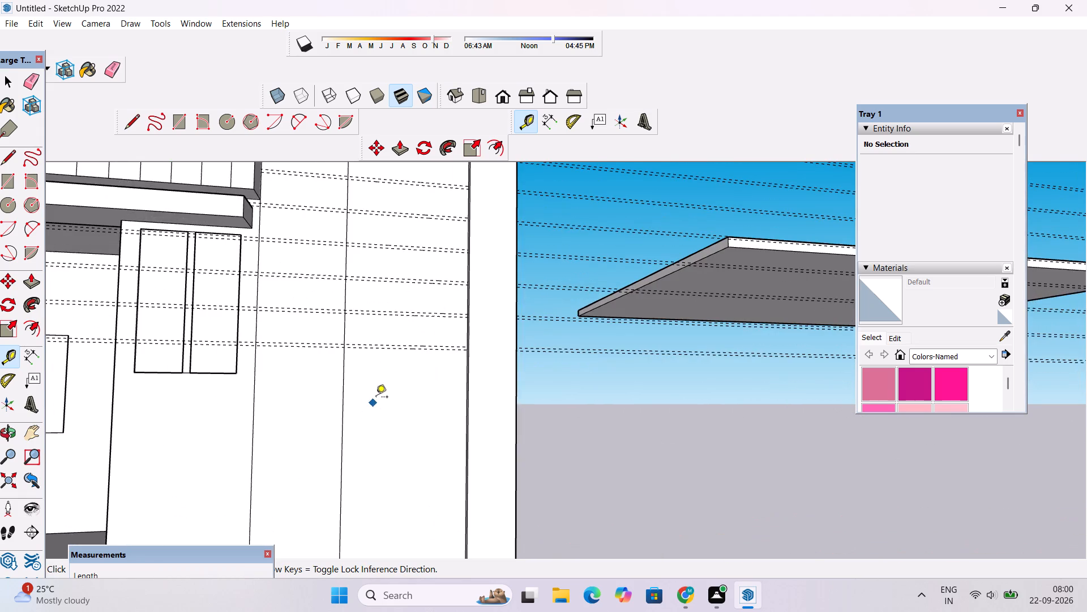
pyautogui.scroll(14, 398, 354)
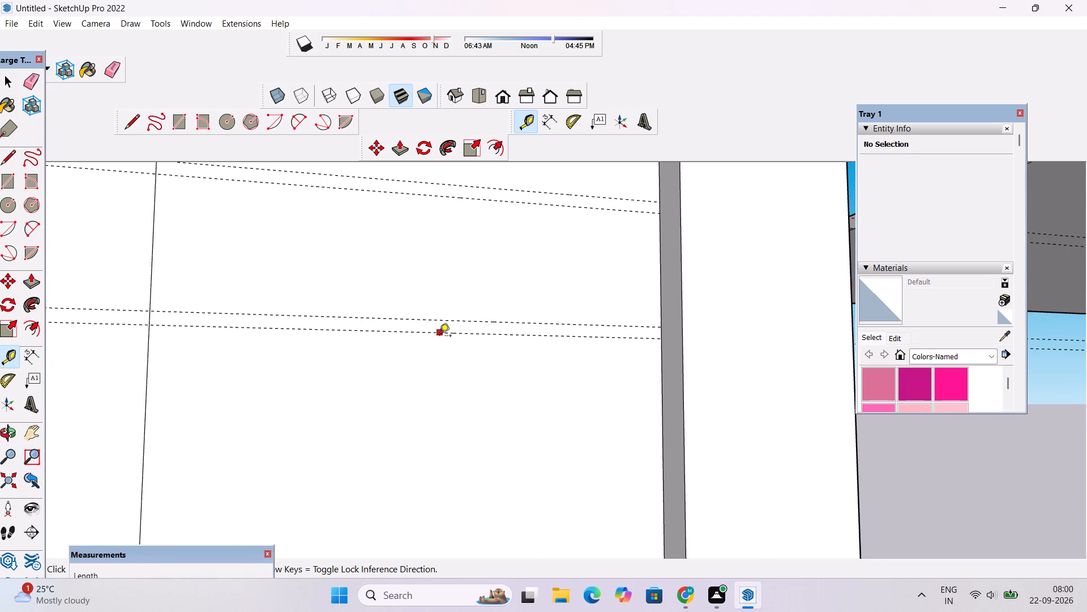
pyautogui.click(444, 334)
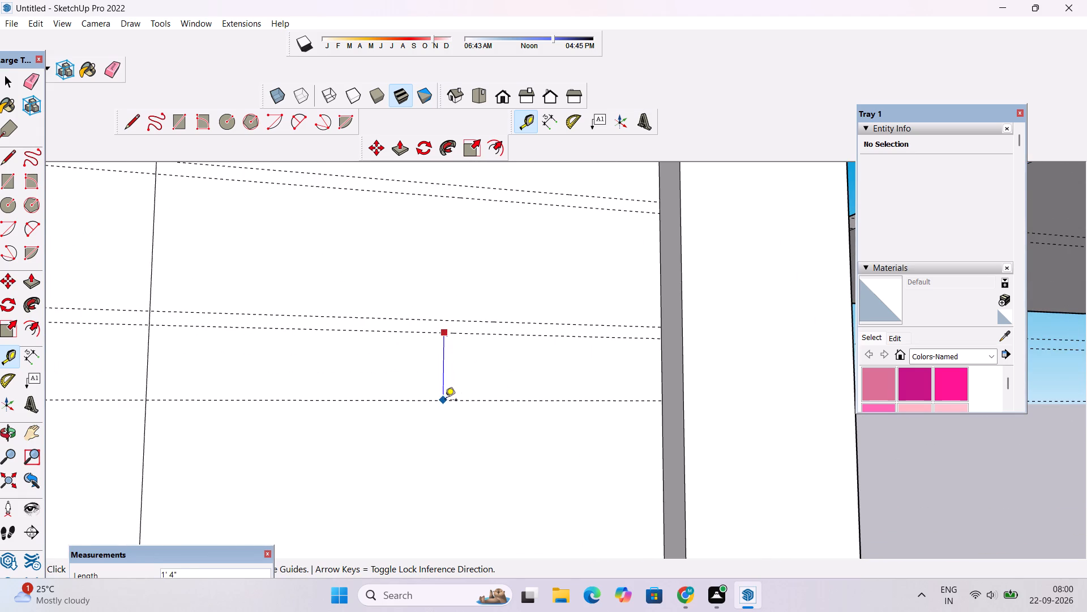
pyautogui.write("2.5'")
pyautogui.press('Return')
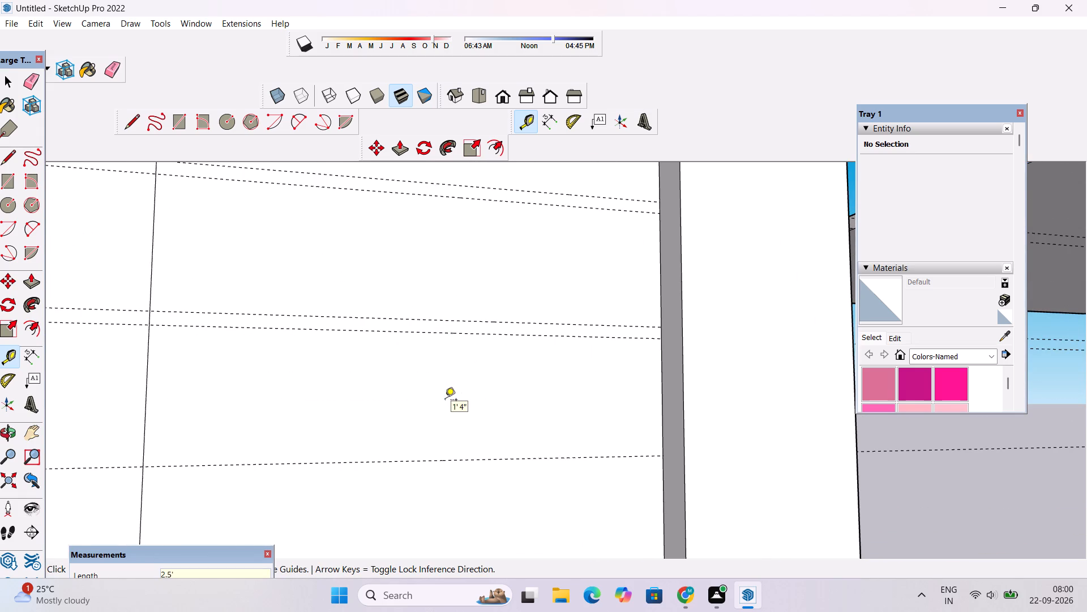
pyautogui.click(477, 460)
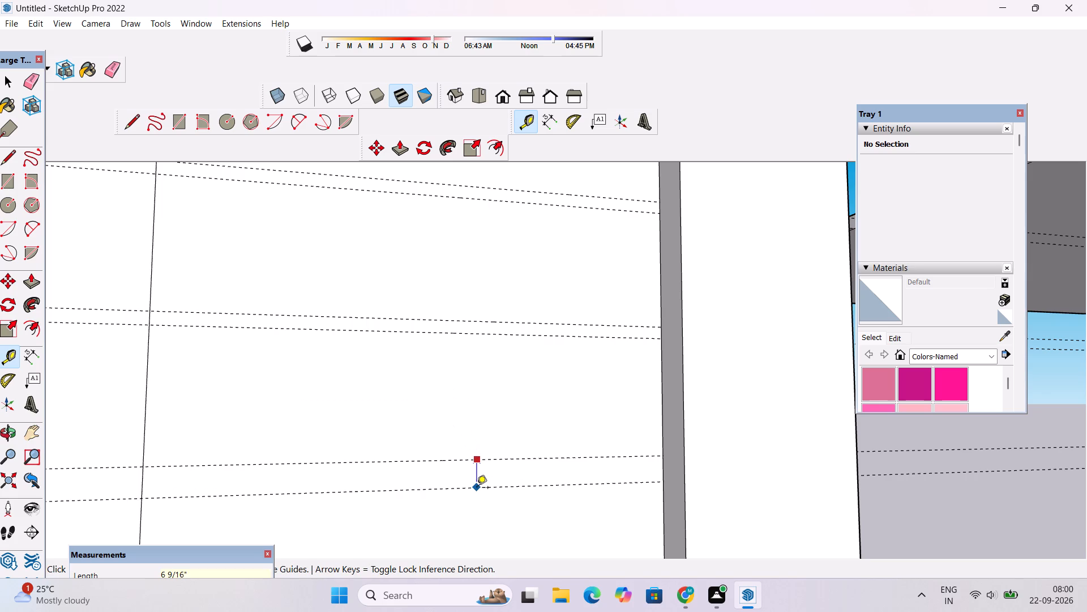
pyautogui.write('3"')
pyautogui.press('Return')
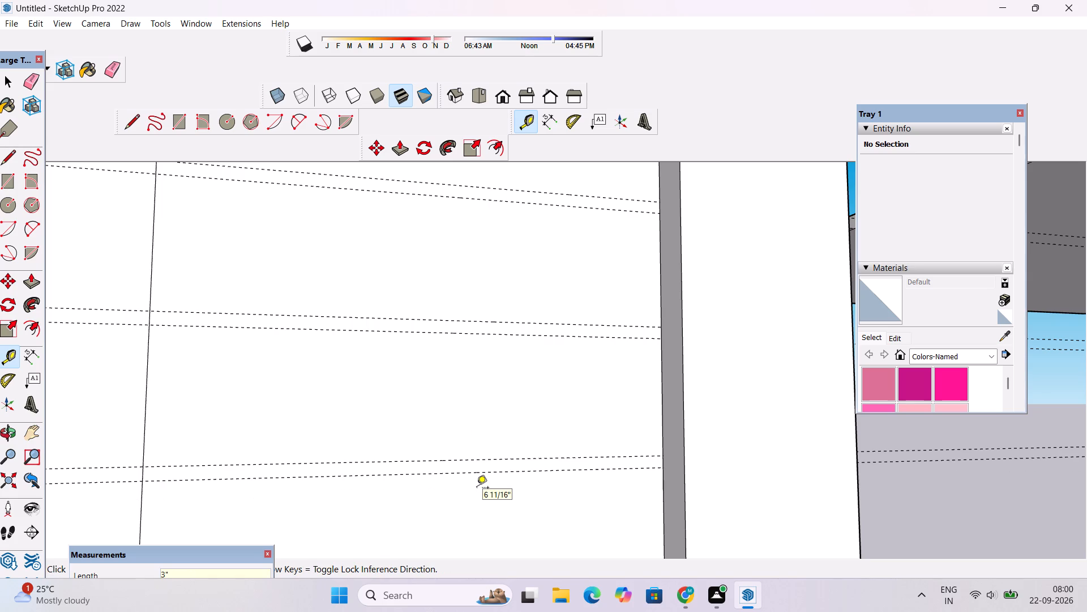
# Add a tenth pair of horizontal guides on the recessed panels, 2.5' below the ninth pair and 3" apart.
pyautogui.scroll(-7, 384, 416)
pyautogui.scroll(4, 369, 483)
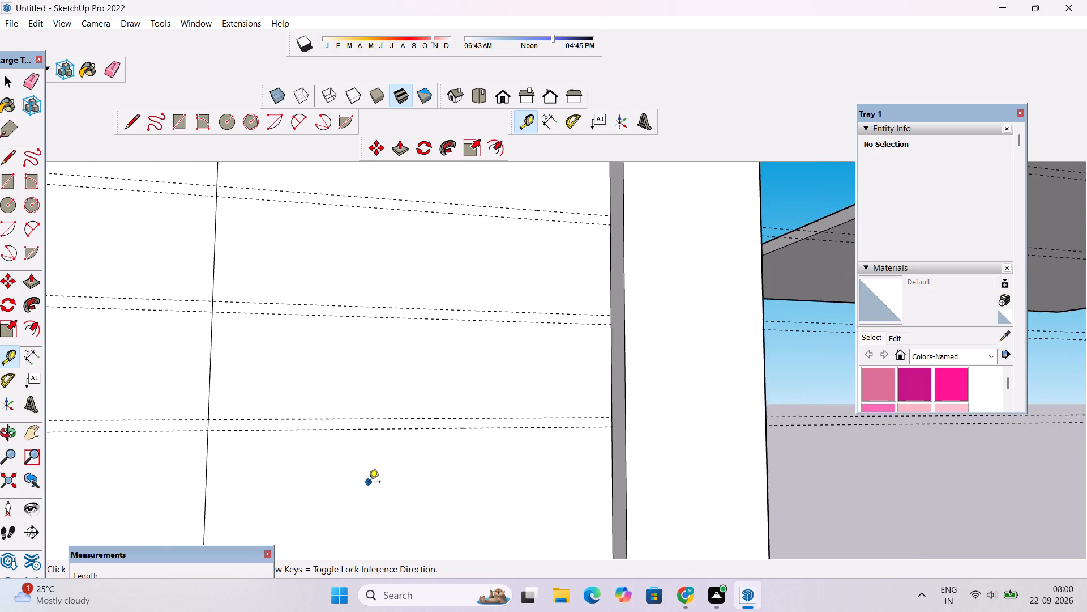
pyautogui.scroll(2, 376, 458)
pyautogui.click(391, 423)
pyautogui.scroll(-3, 396, 351)
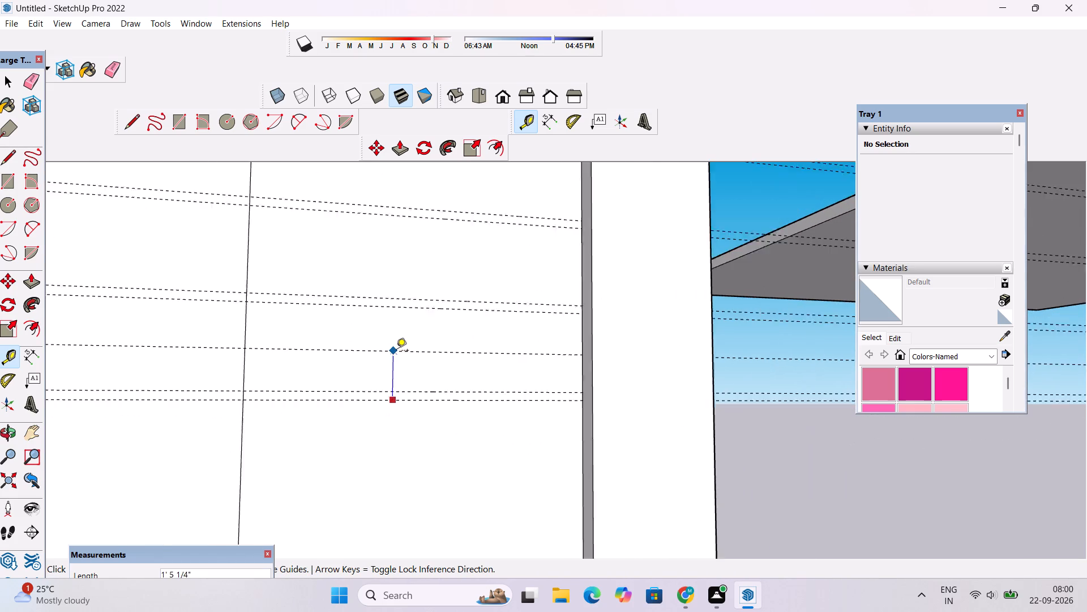
pyautogui.scroll(-5, 396, 351)
pyautogui.scroll(-5, 397, 426)
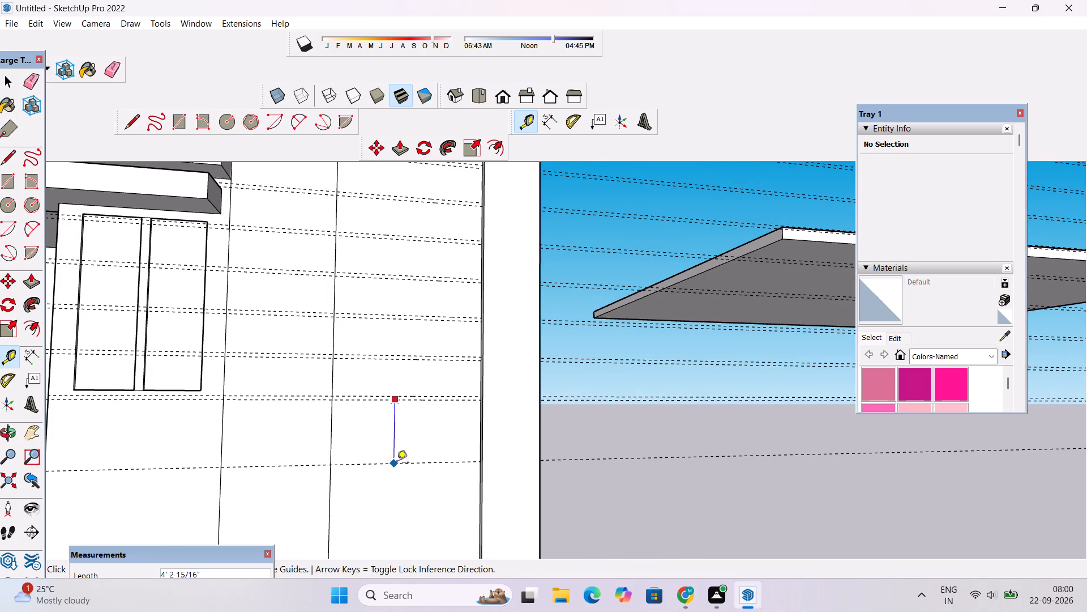
pyautogui.write("2.5'")
pyautogui.press('Return')
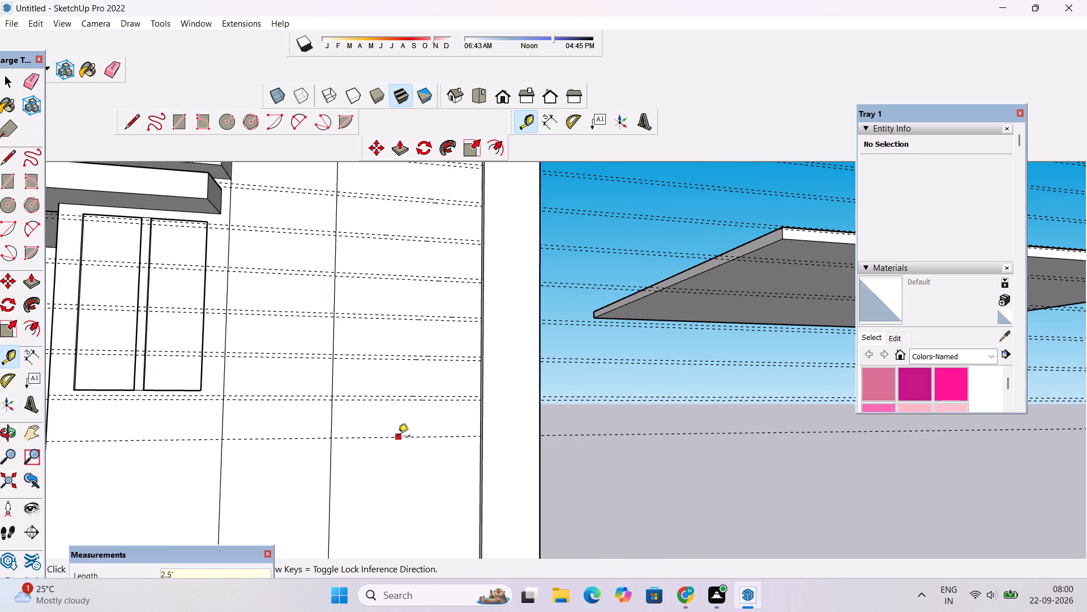
pyautogui.click(398, 437)
pyautogui.write('3"')
pyautogui.press('Return')
# Add an eleventh pair of horizontal guides on the recessed panels, 2.5' below the tenth pair and 3" apart.
pyautogui.scroll(-6, 391, 454)
pyautogui.scroll(5, 363, 495)
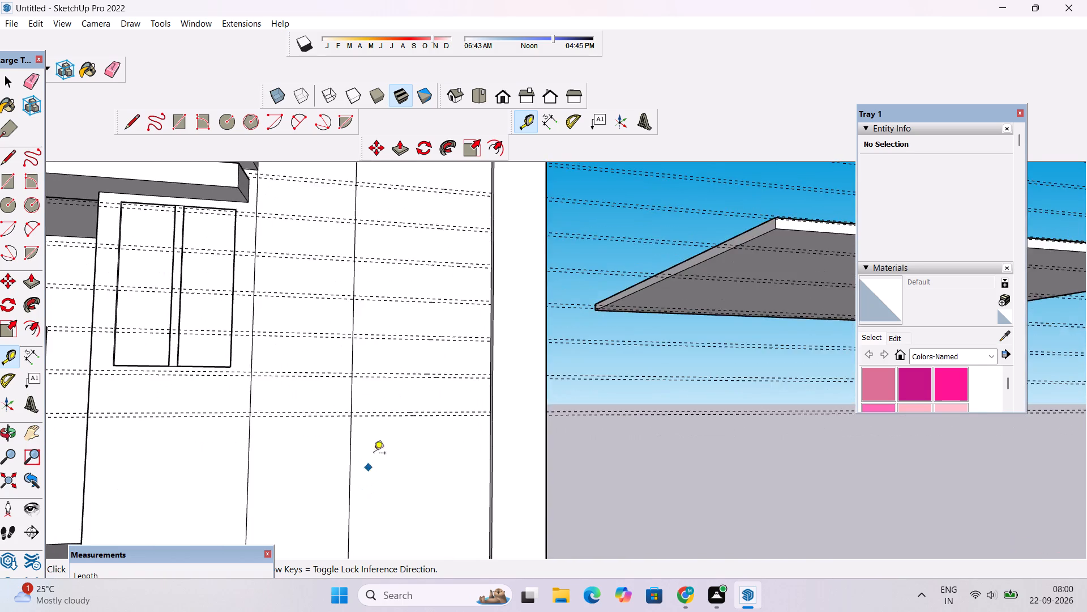
pyautogui.scroll(8, 378, 427)
pyautogui.click(375, 403)
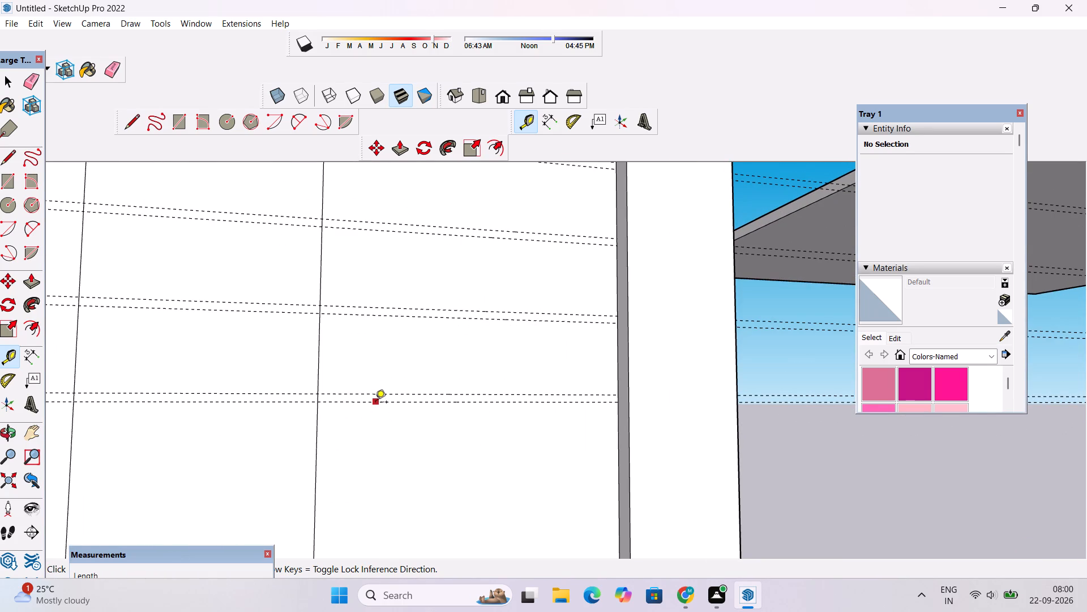
pyautogui.write("2.5'")
pyautogui.press('Return')
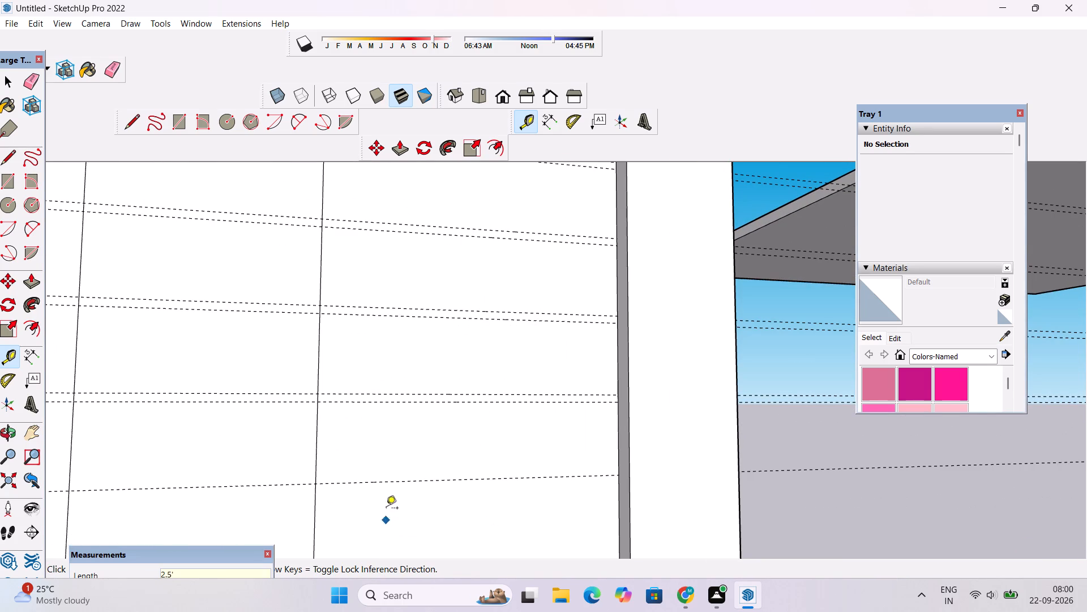
pyautogui.click(391, 482)
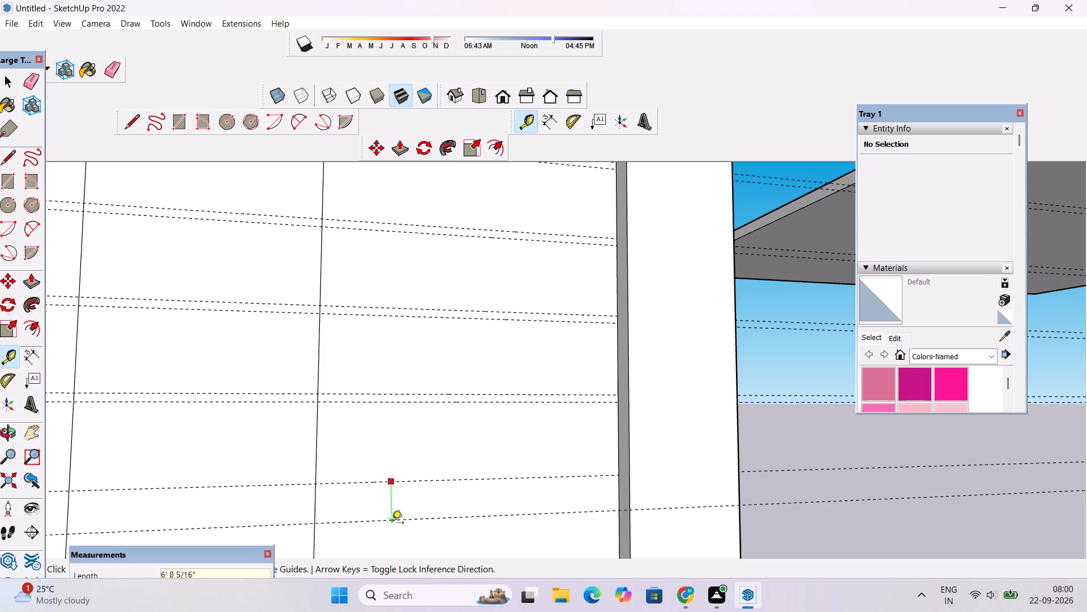
pyautogui.scroll(-8, 367, 448)
pyautogui.scroll(4, 354, 539)
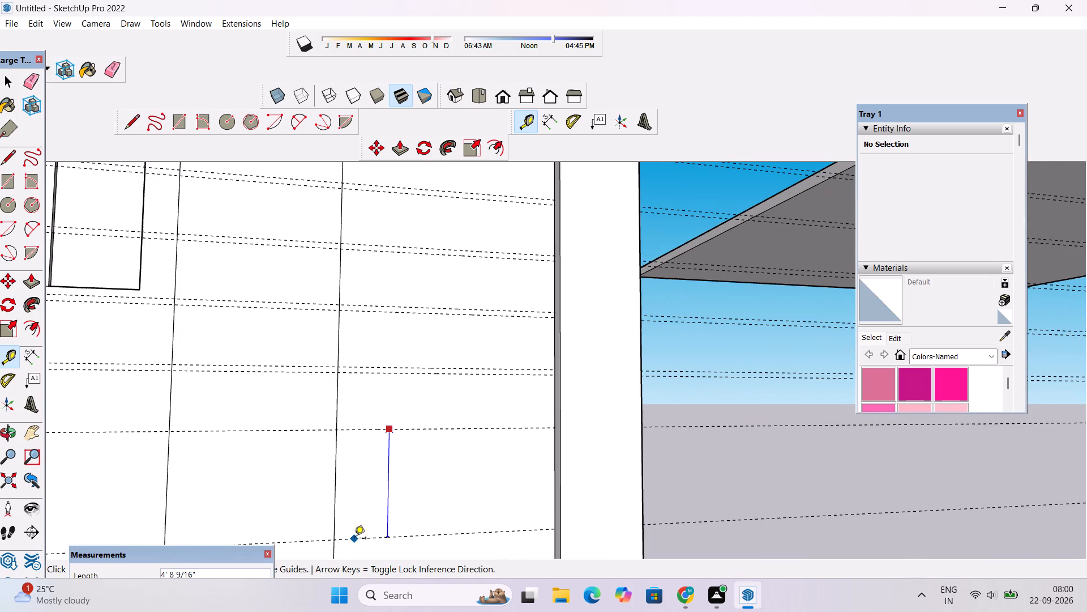
pyautogui.write('3"')
pyautogui.press('Return')
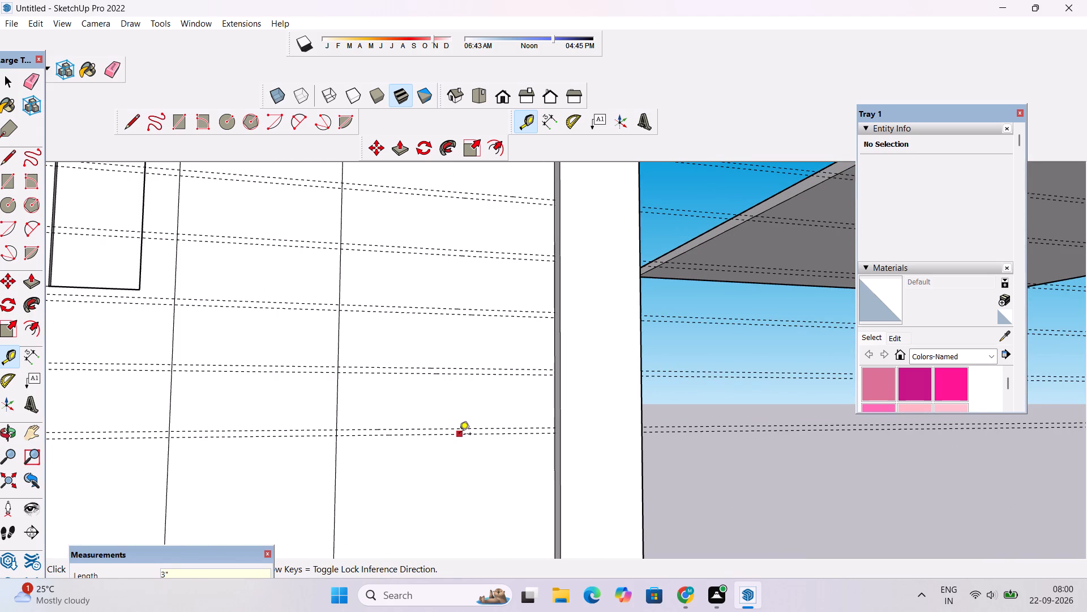
# Add a twelfth pair of horizontal guides on the recessed panels, 2.5' below the eleventh pair and 3" apart.
pyautogui.click(459, 435)
pyautogui.scroll(-10, 453, 426)
pyautogui.scroll(4, 426, 487)
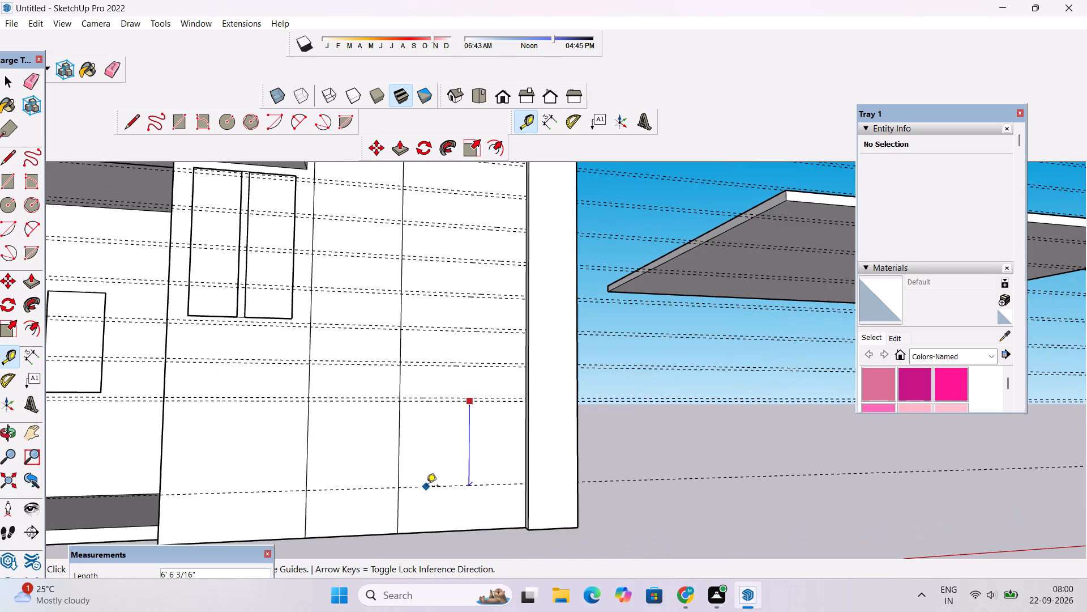
pyautogui.write("2.5'")
pyautogui.press('Return')
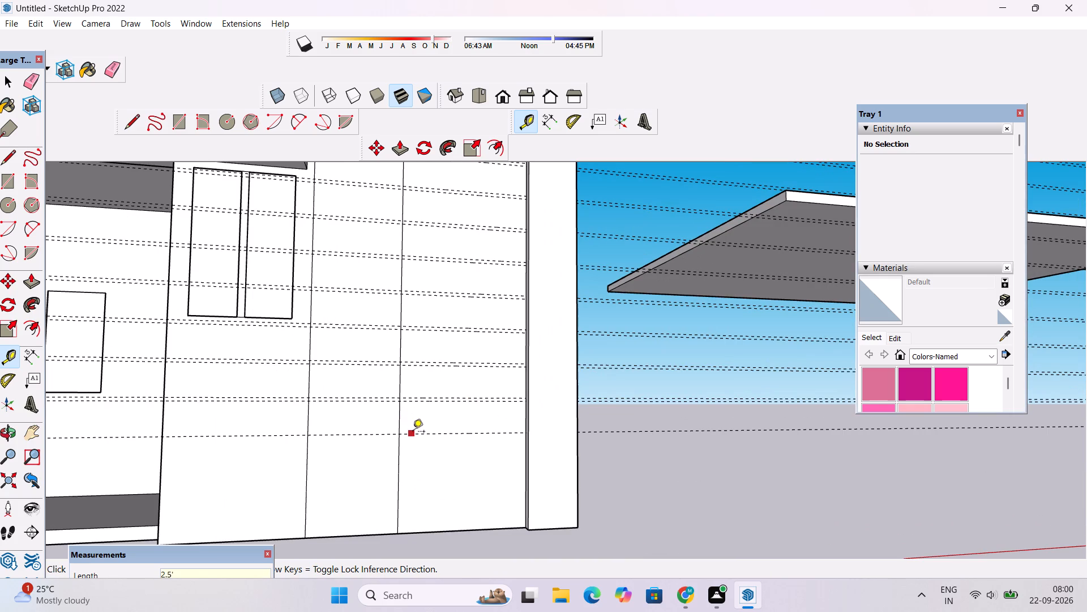
pyautogui.click(413, 432)
pyautogui.press('3')
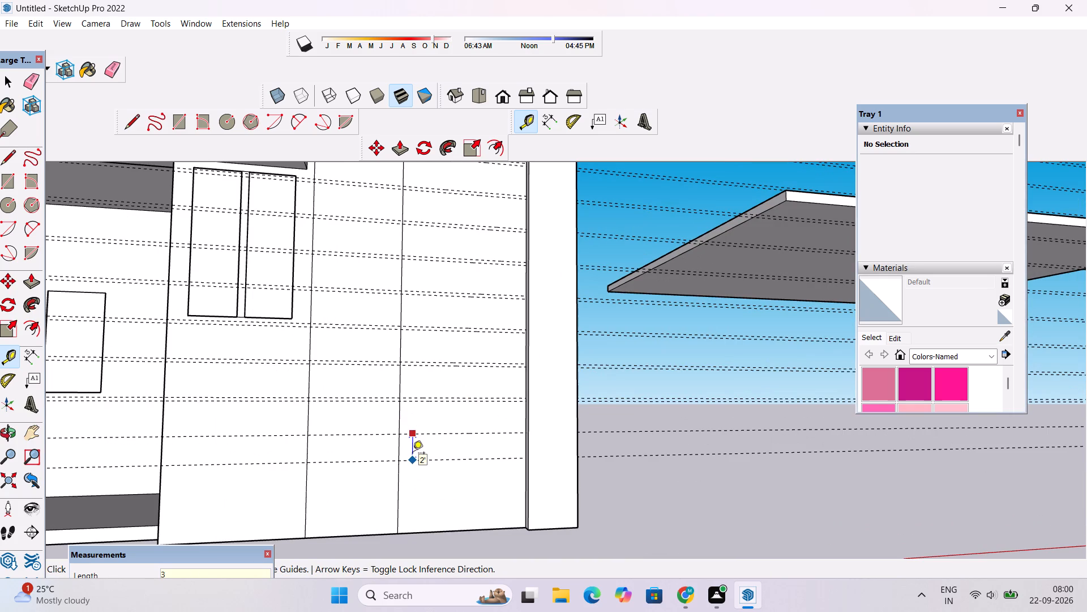
pyautogui.press("'")
pyautogui.press('BackSpace')
pyautogui.hotkey('shift', '"')
pyautogui.press('Return')
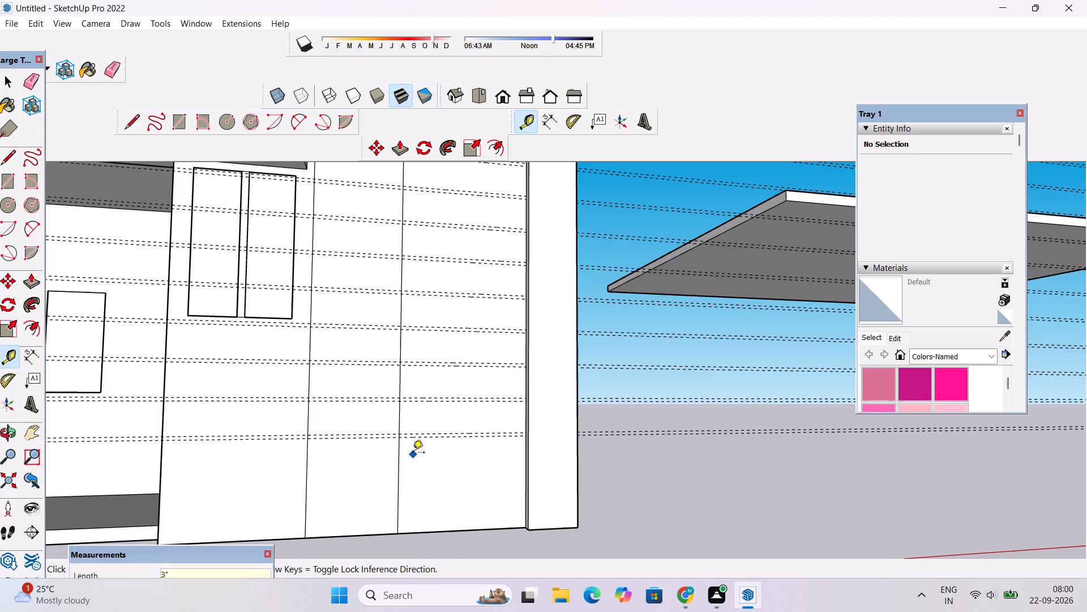
# Add a thirteenth pair of horizontal guides on the recessed panels, 2.5' below the twelfth pair and 3" apart.
pyautogui.scroll(8, 446, 470)
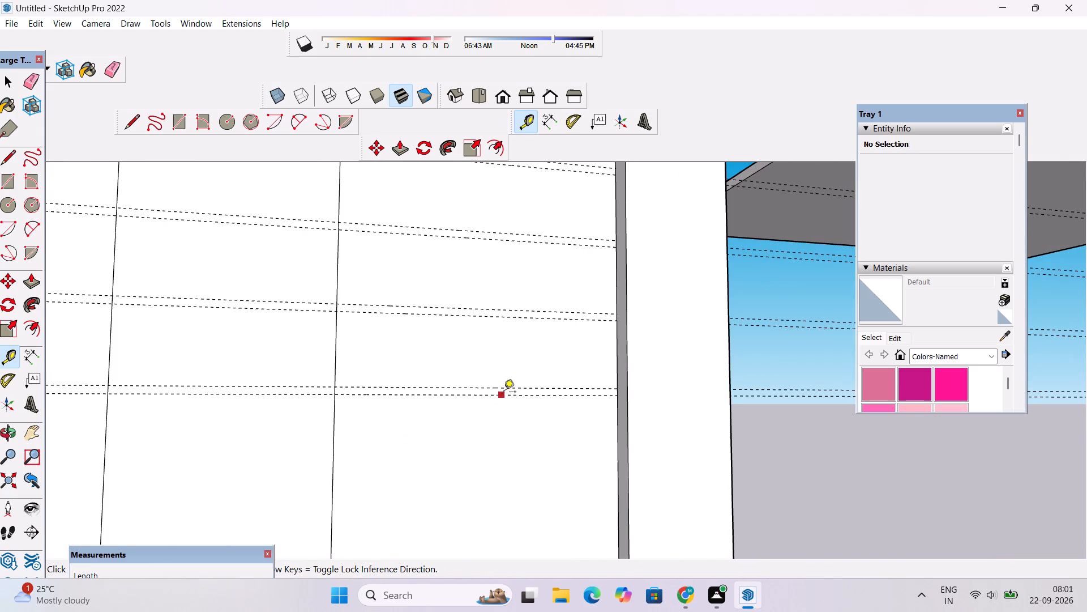
pyautogui.click(504, 393)
pyautogui.scroll(-3, 499, 443)
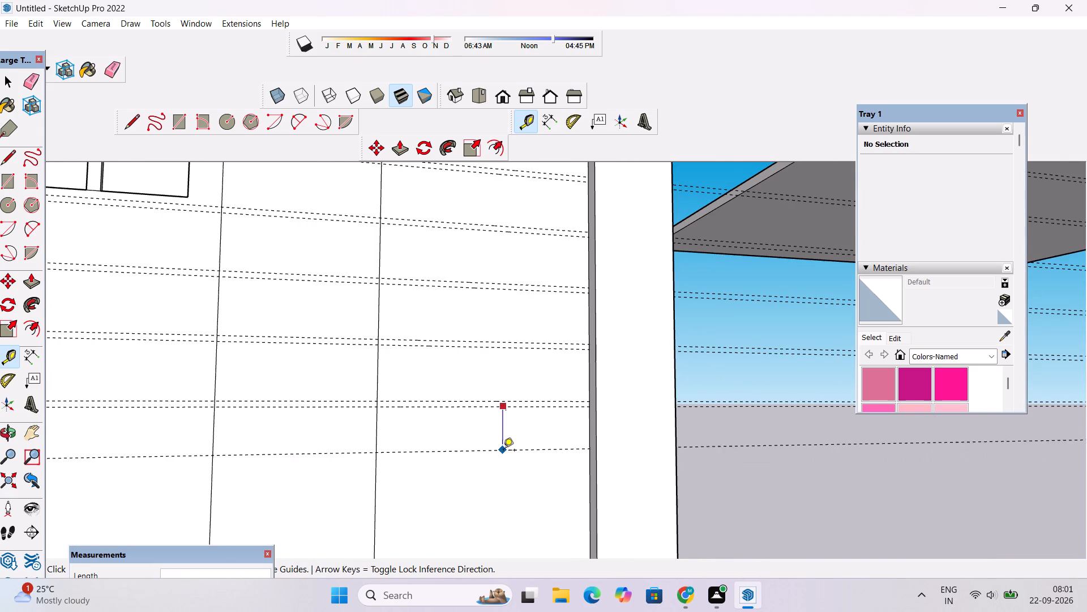
pyautogui.scroll(-4, 502, 436)
pyautogui.write("2.5'")
pyautogui.press('Return')
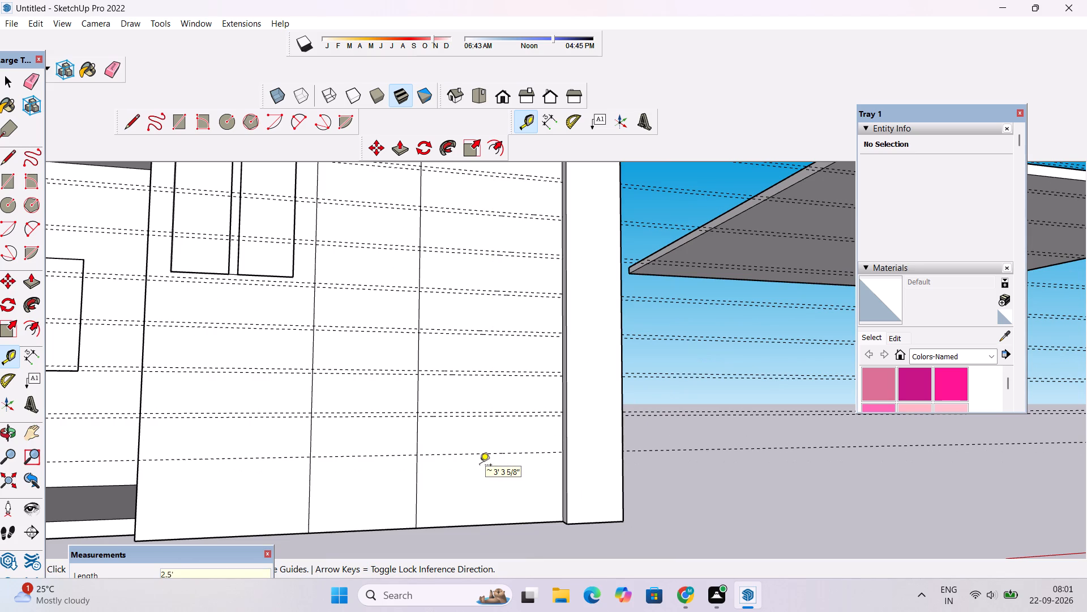
pyautogui.click(480, 456)
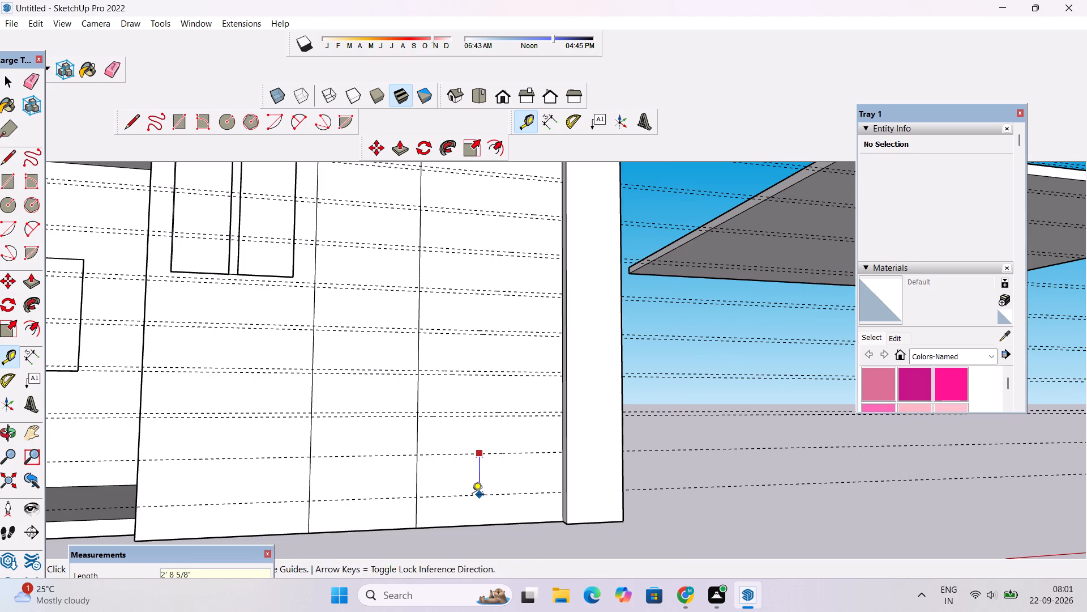
pyautogui.write('3"')
pyautogui.press('Return')
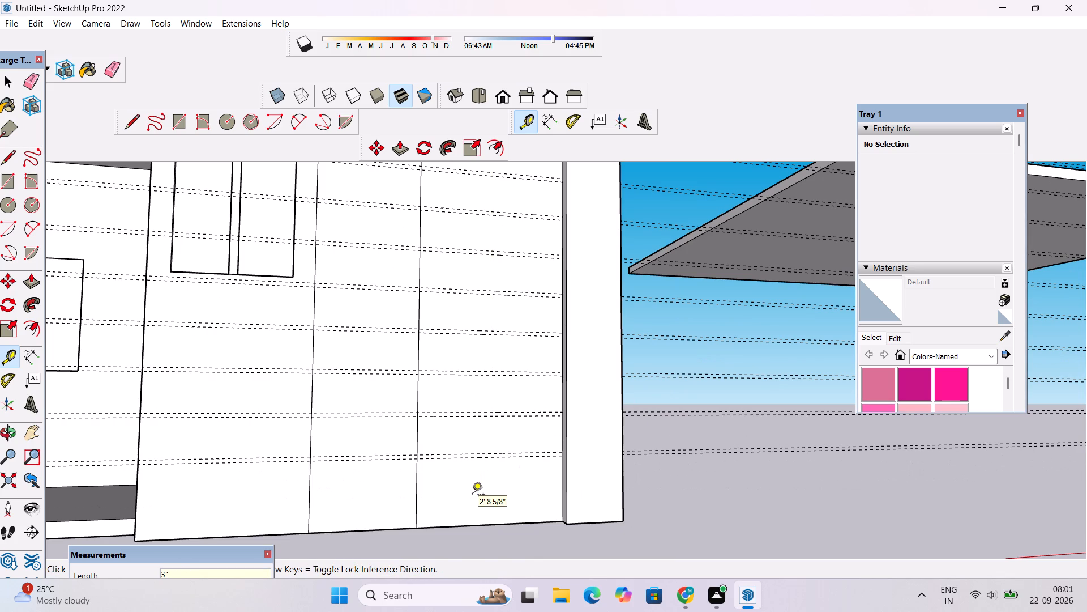
# Add a fourteenth pair of horizontal guides near the base of the recessed panels, 2.5' below the thirteenth pair and 1.5" apart.
pyautogui.scroll(-8, 388, 490)
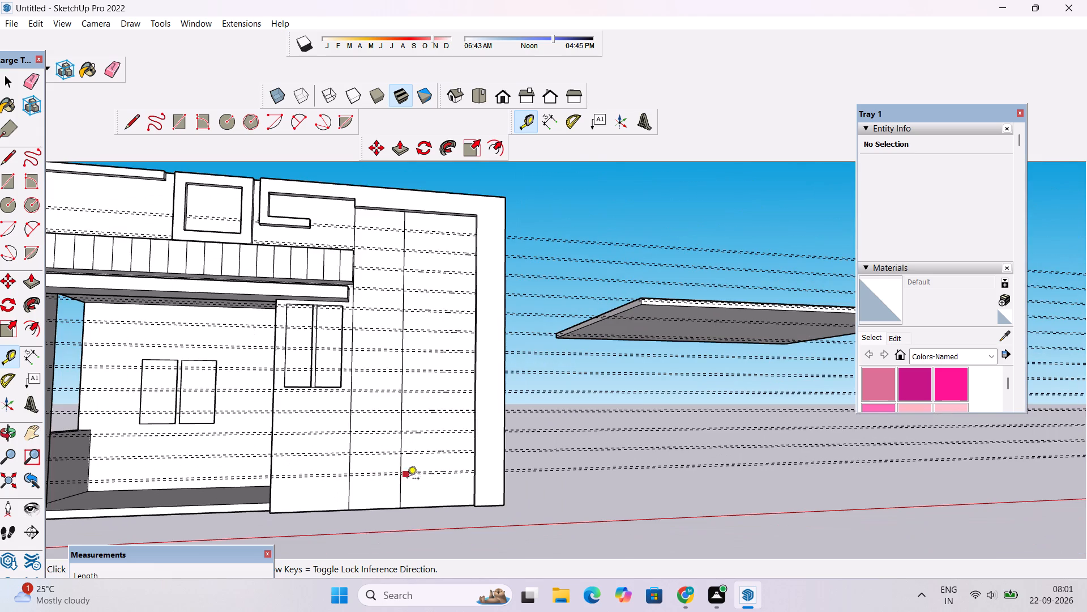
pyautogui.scroll(12, 423, 494)
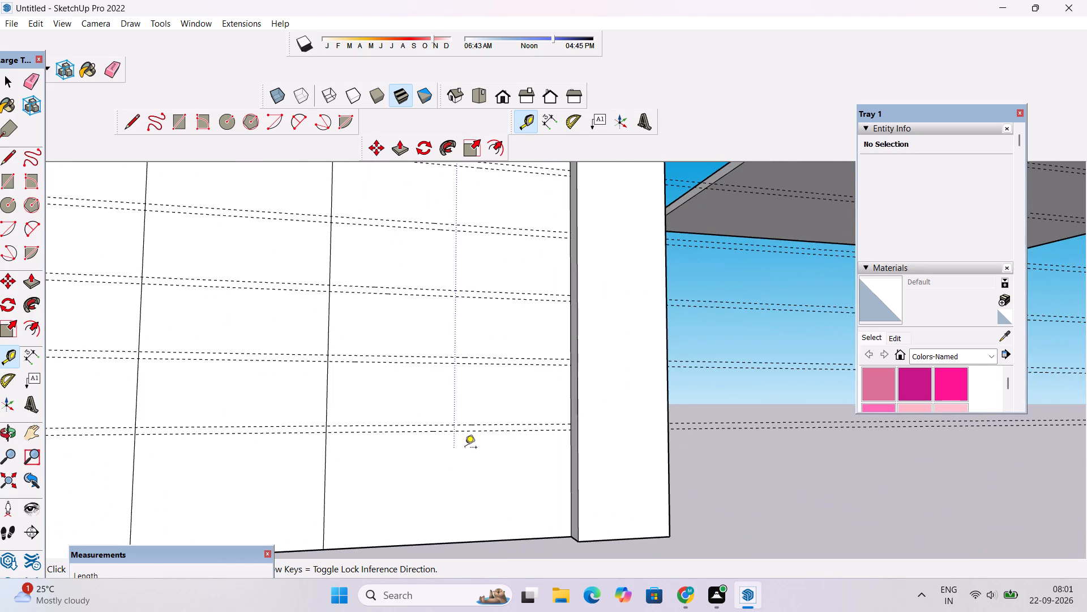
pyautogui.scroll(3, 465, 448)
pyautogui.click(465, 427)
pyautogui.scroll(-10, 463, 449)
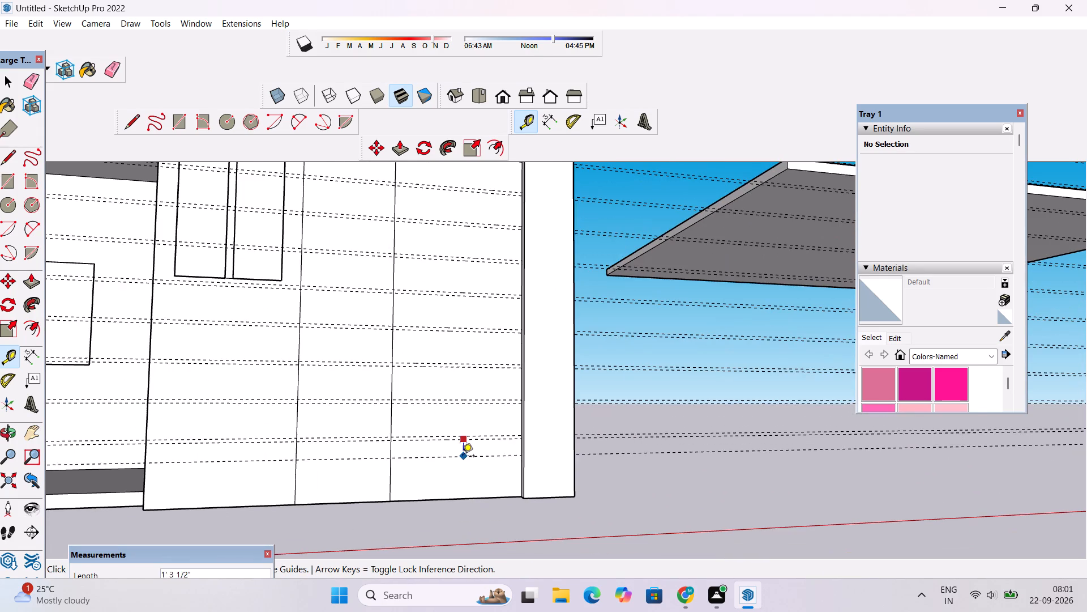
pyautogui.write("2.5'")
pyautogui.press('Return')
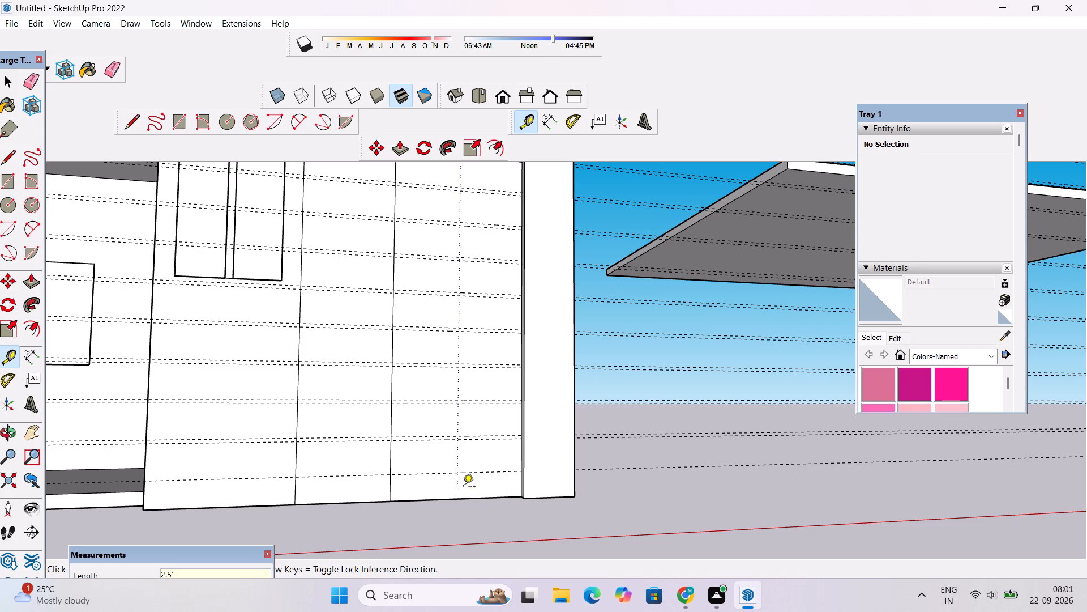
pyautogui.click(481, 473)
pyautogui.scroll(4, 481, 490)
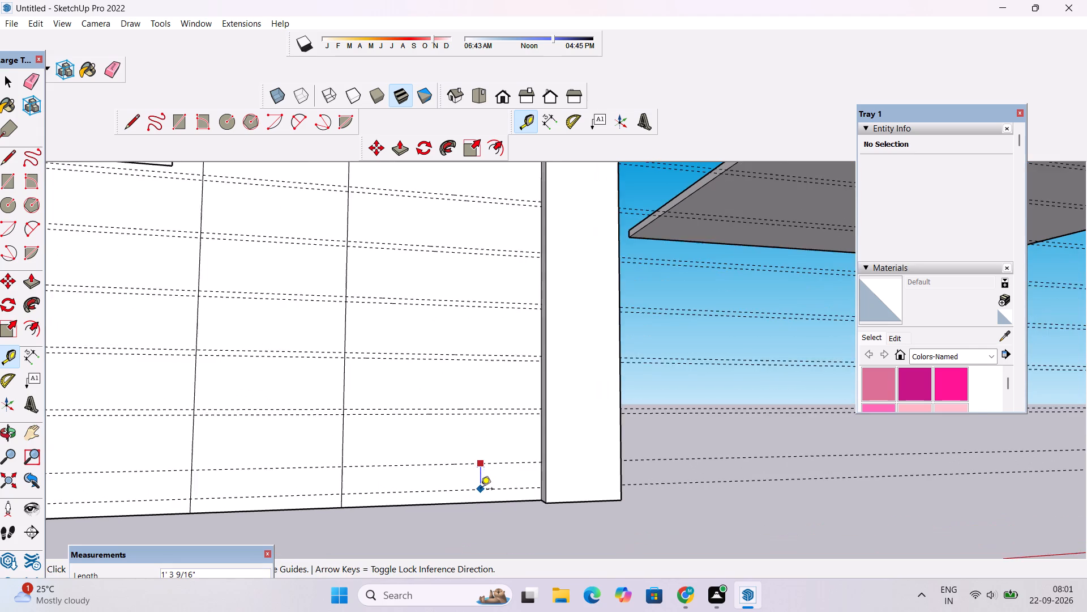
pyautogui.scroll(7, 481, 491)
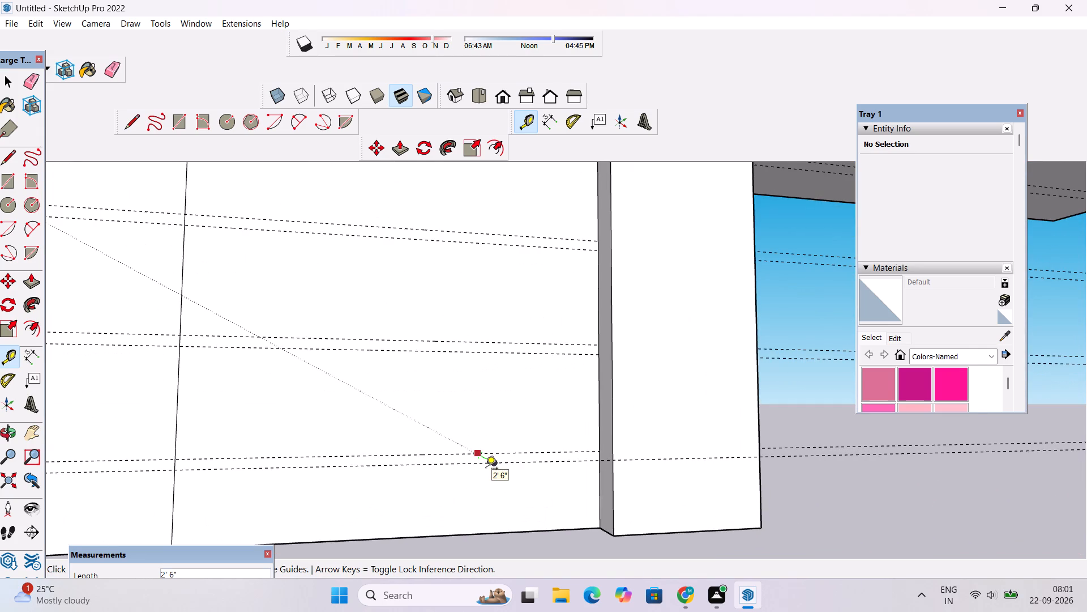
pyautogui.scroll(9, 486, 469)
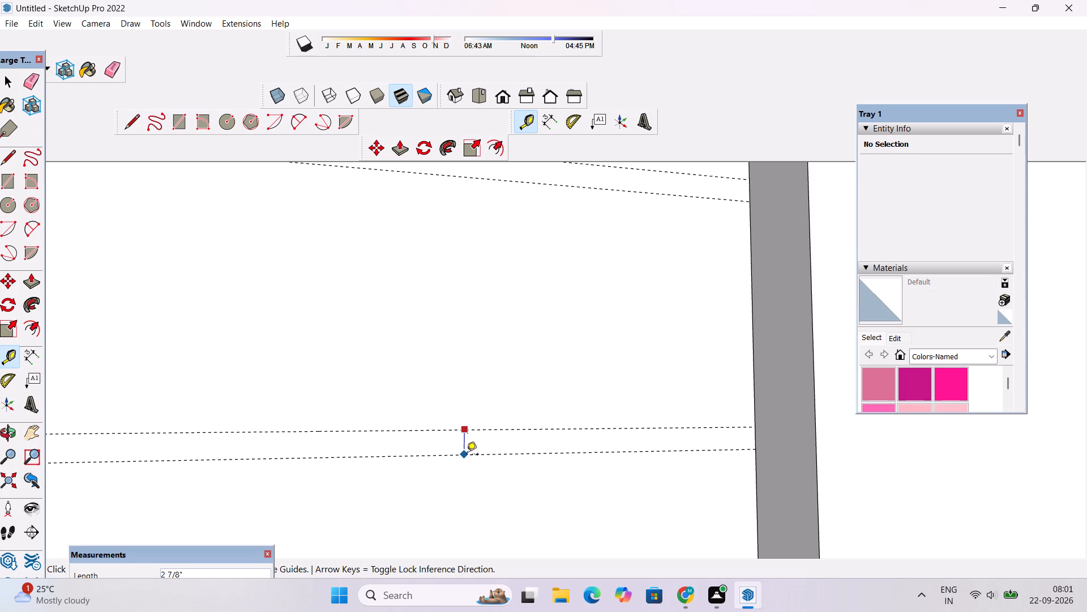
pyautogui.write('1.5"')
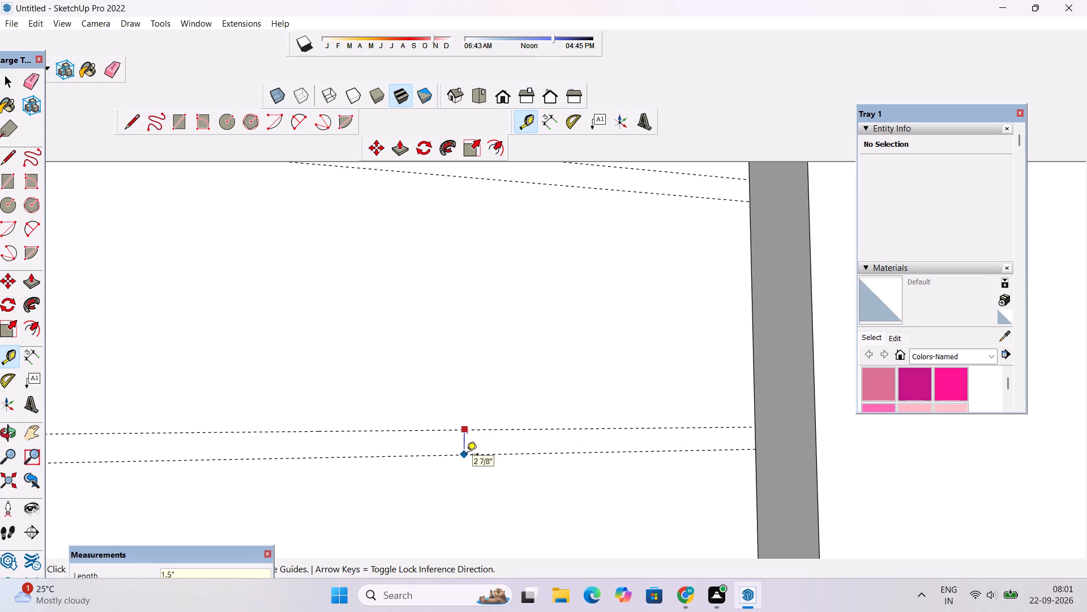
pyautogui.press('Return')
# Draw a 1 1/2" by 9' 10 3/16" rectangle between the lowest guide pair, across the recessed panel beside the end pillar.
pyautogui.scroll(-18, 468, 438)
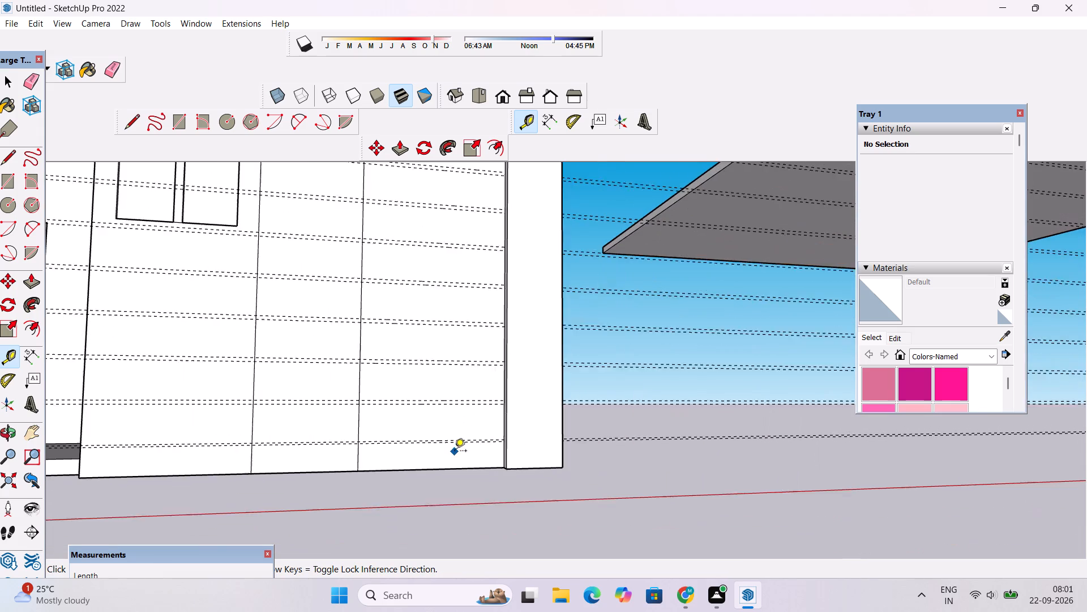
pyautogui.scroll(-5, 455, 452)
pyautogui.scroll(2, 336, 472)
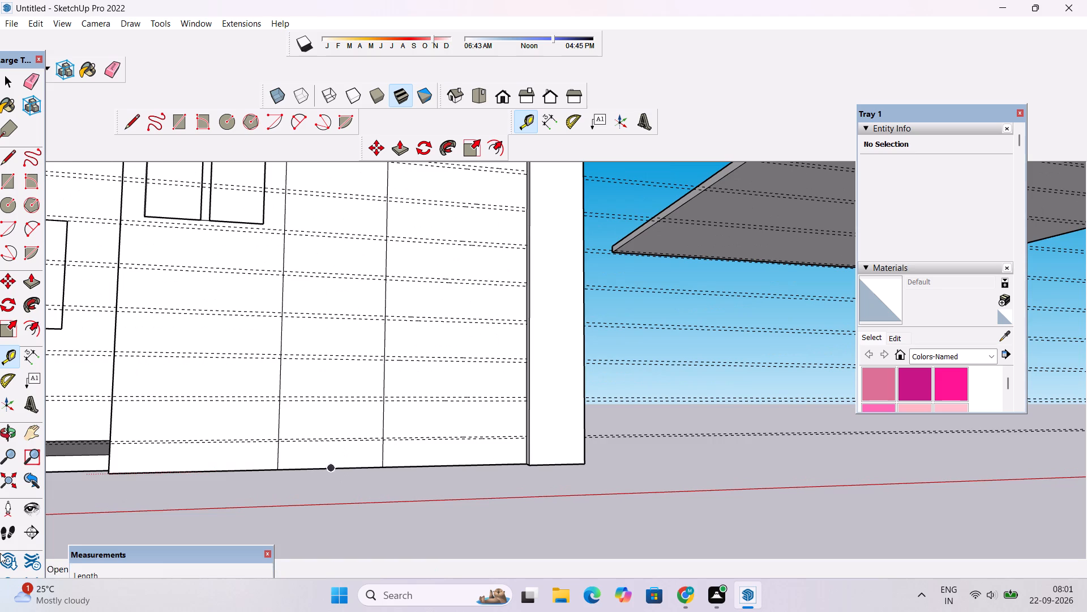
pyautogui.click(8, 434)
pyautogui.keyDown('shift'); pyautogui.moveTo(404, 390); pyautogui.dragTo(419, 441); pyautogui.keyUp('shift')
pyautogui.scroll(2, 420, 442)
pyautogui.keyDown('shift'); pyautogui.moveTo(421, 447); pyautogui.dragTo(424, 472); pyautogui.keyUp('shift')
pyautogui.scroll(-5, 424, 472)
pyautogui.moveTo(425, 472); pyautogui.dragTo(592, 491)
pyautogui.moveTo(542, 511); pyautogui.dragTo(509, 512)
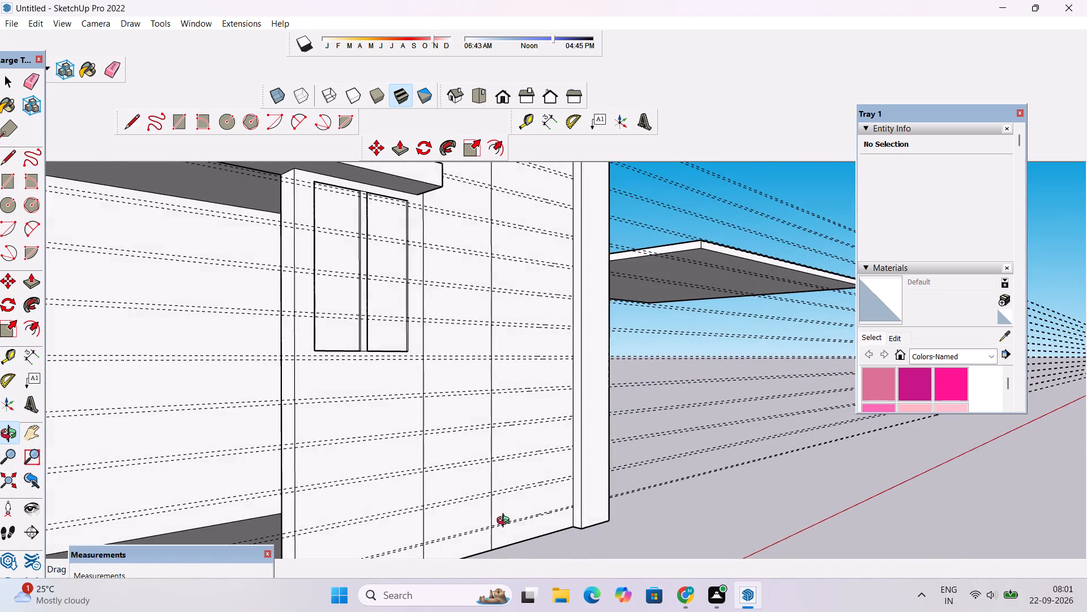
pyautogui.scroll(10, 562, 509)
pyautogui.keyDown('shift'); pyautogui.moveTo(595, 509); pyautogui.dragTo(557, 413); pyautogui.keyUp('shift')
pyautogui.moveTo(553, 452); pyautogui.dragTo(548, 431)
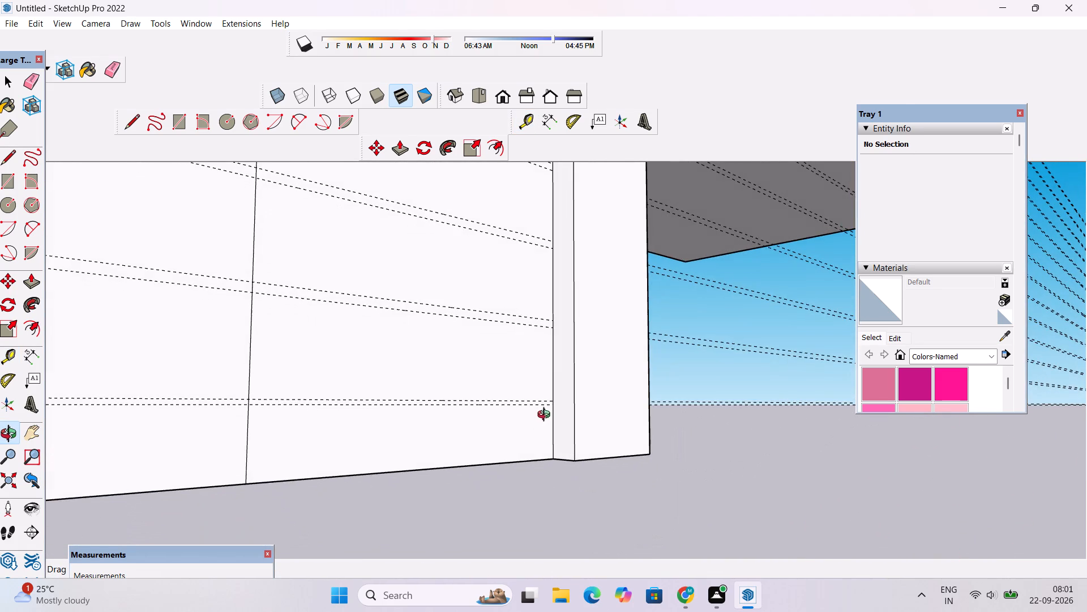
pyautogui.moveTo(545, 411); pyautogui.dragTo(443, 443)
pyautogui.keyDown('shift'); pyautogui.moveTo(284, 464); pyautogui.dragTo(349, 483); pyautogui.keyUp('shift')
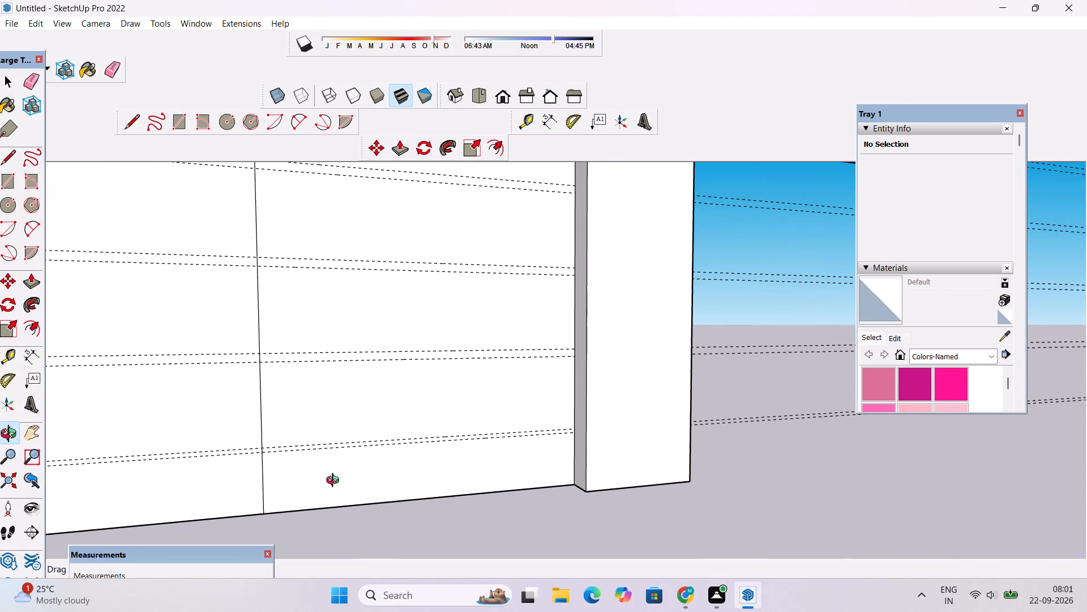
pyautogui.press('r')
pyautogui.scroll(5, 301, 479)
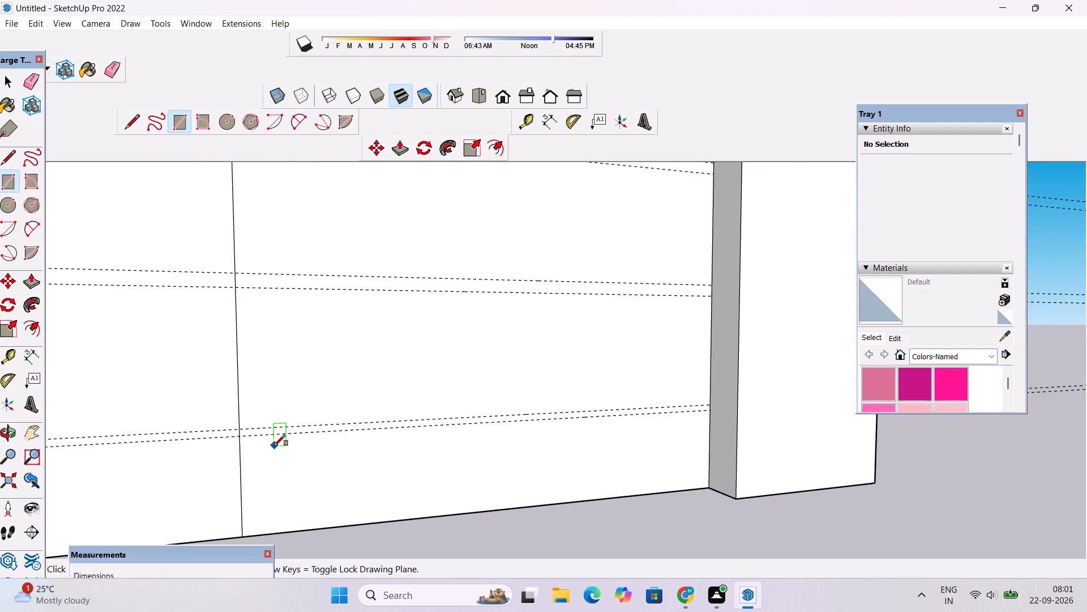
pyautogui.click(240, 429)
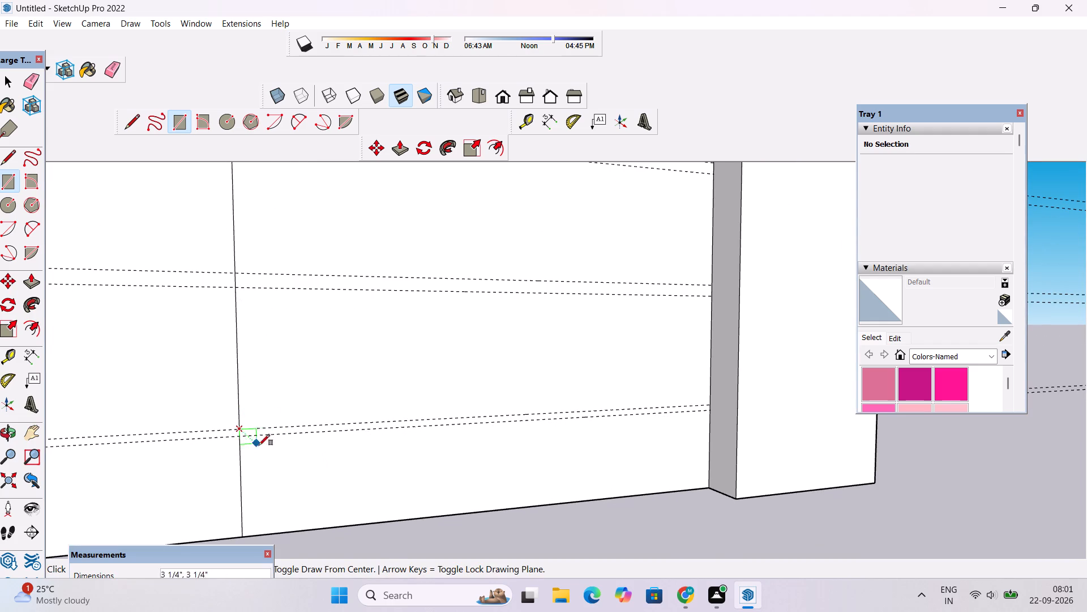
pyautogui.scroll(4, 714, 414)
pyautogui.click(711, 411)
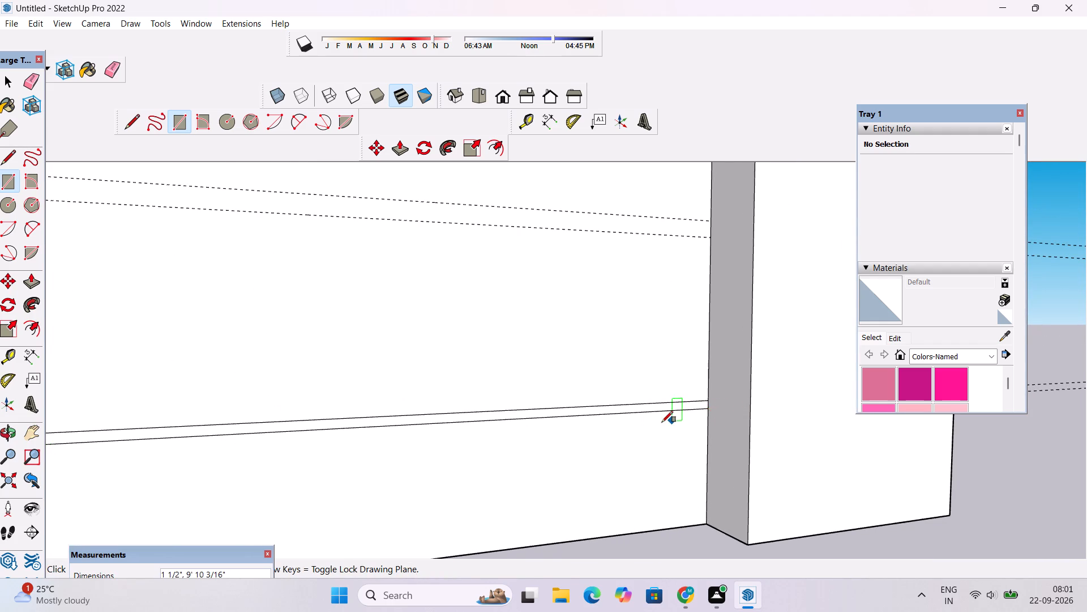
# Draw a 3" by 9' 10 3/16" rectangle between the thirteenth guide pair, across the panel beside the end pillar.
pyautogui.scroll(-8, 662, 422)
pyautogui.scroll(2, 496, 360)
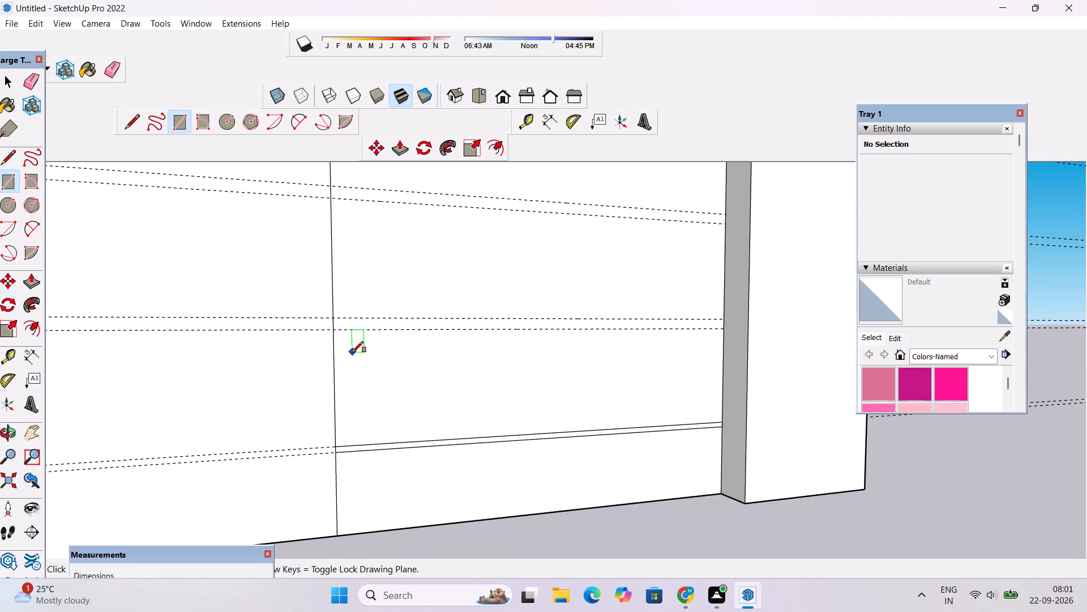
pyautogui.click(332, 317)
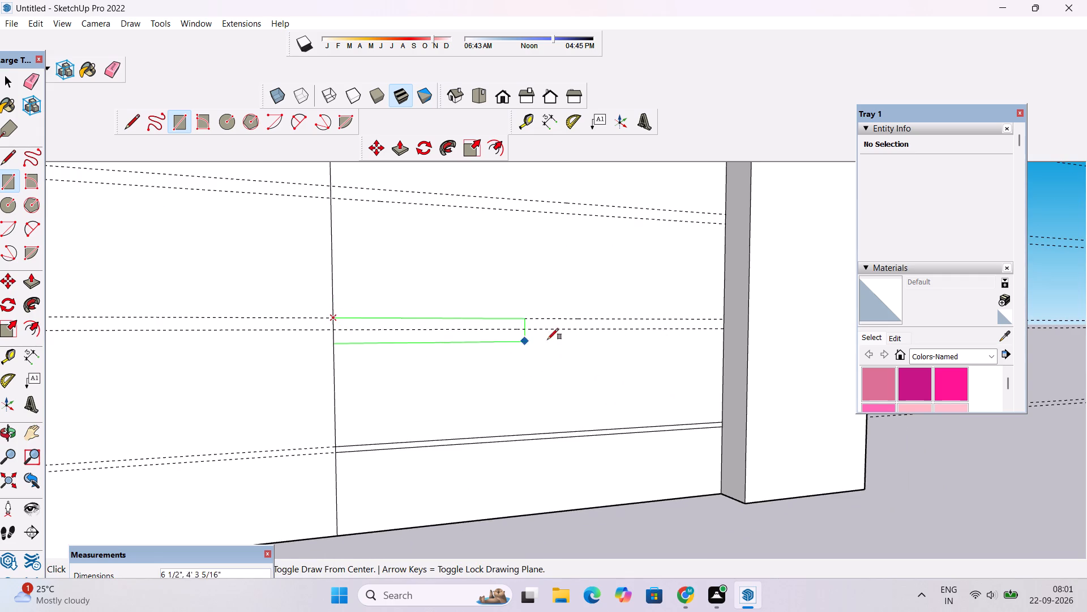
pyautogui.click(722, 328)
# Draw a 3" by 9' 10 3/16" rectangle between the twelfth guide pair, across the panel beside the end pillar.
pyautogui.scroll(-8, 490, 477)
pyautogui.scroll(4, 625, 322)
pyautogui.scroll(4, 331, 367)
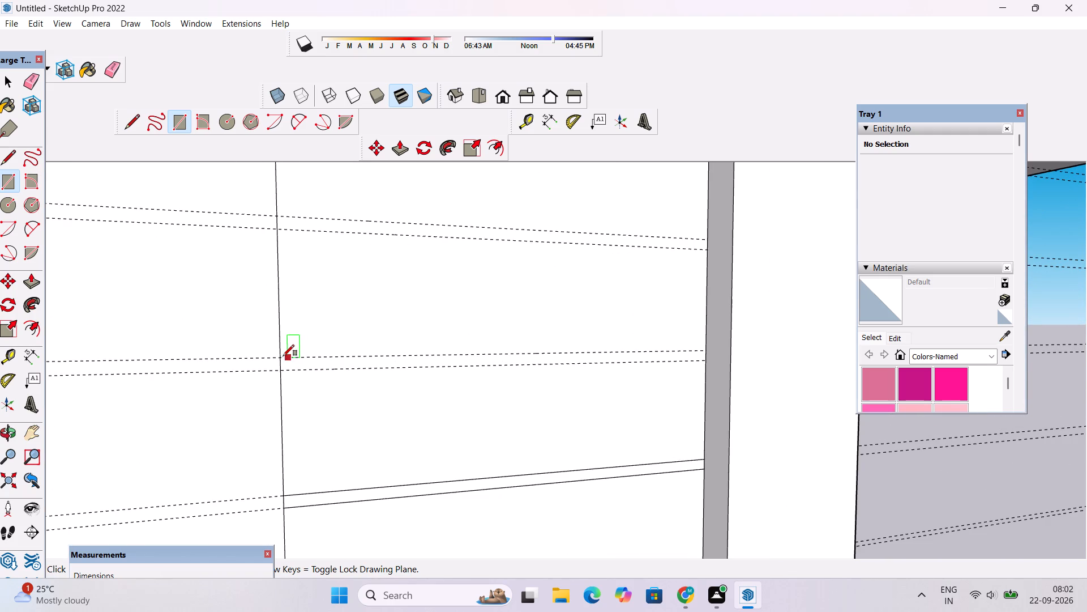
pyautogui.click(280, 358)
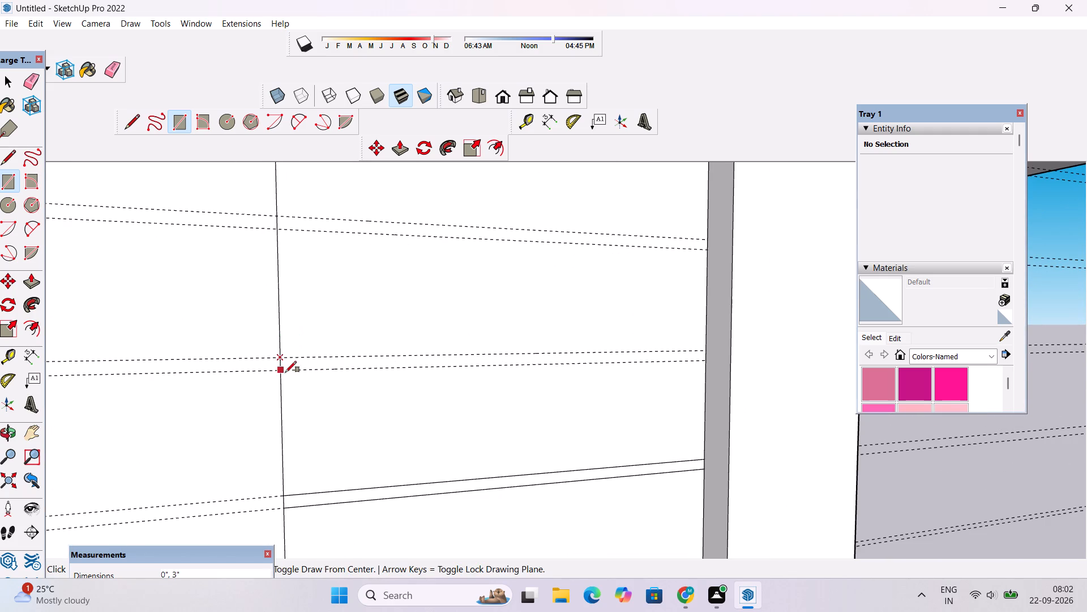
pyautogui.click(705, 357)
# Draw a rectangle between the eleventh guide pair, spanning the full width of the panel beside the end pillar.
pyautogui.scroll(-9, 312, 520)
pyautogui.scroll(5, 357, 365)
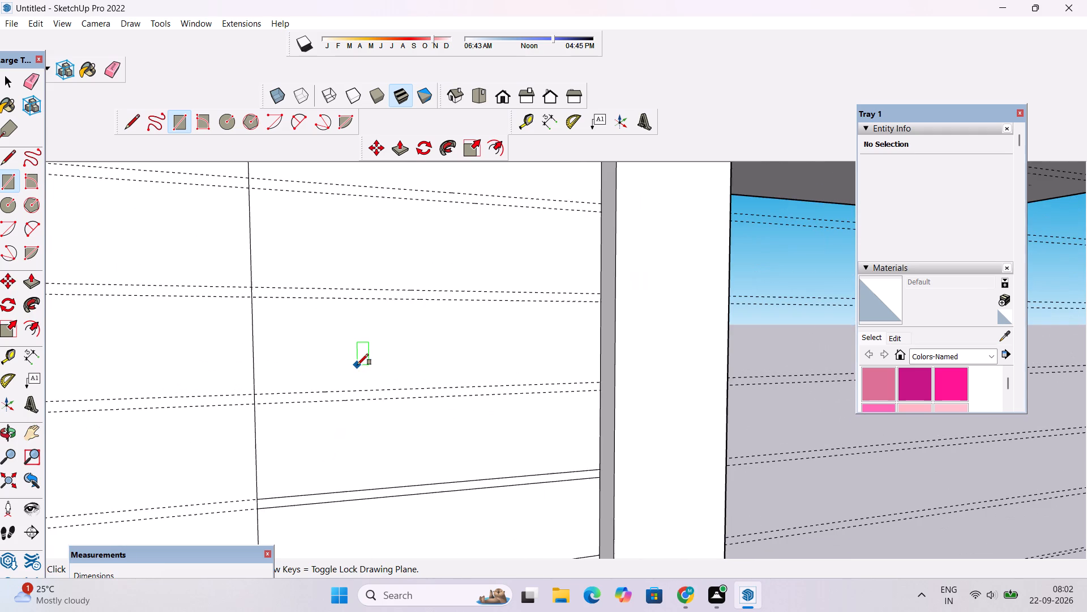
pyautogui.click(254, 393)
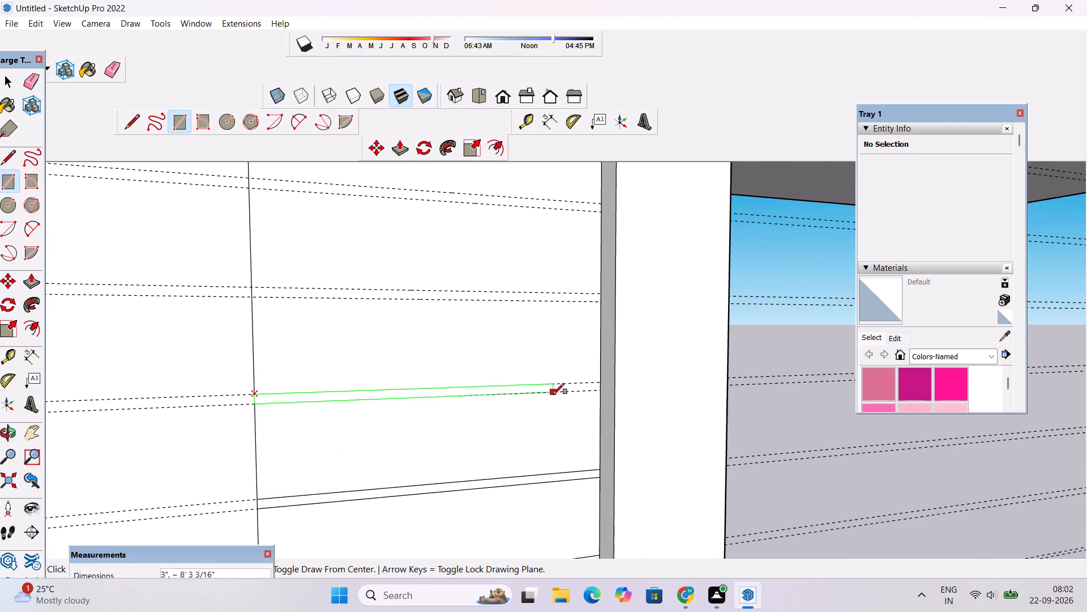
pyautogui.click(601, 391)
# Draw a 3" by 9' 10 3/16" rectangle between the tenth guide pair, across the panel beside the end pillar.
pyautogui.scroll(-5, 499, 464)
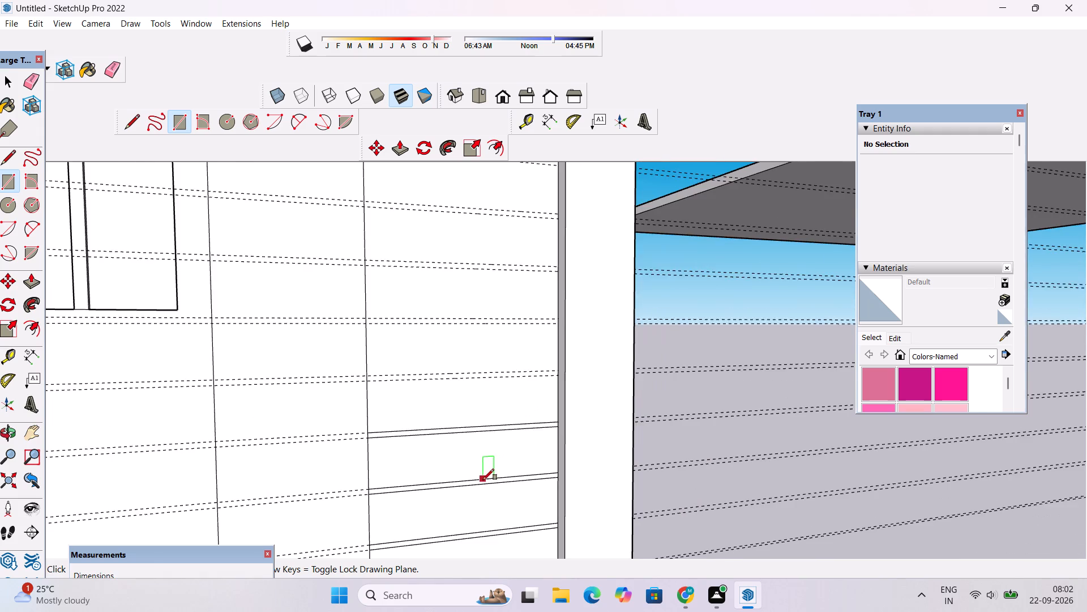
pyautogui.scroll(-2, 483, 480)
pyautogui.scroll(3, 610, 341)
pyautogui.scroll(2, 356, 413)
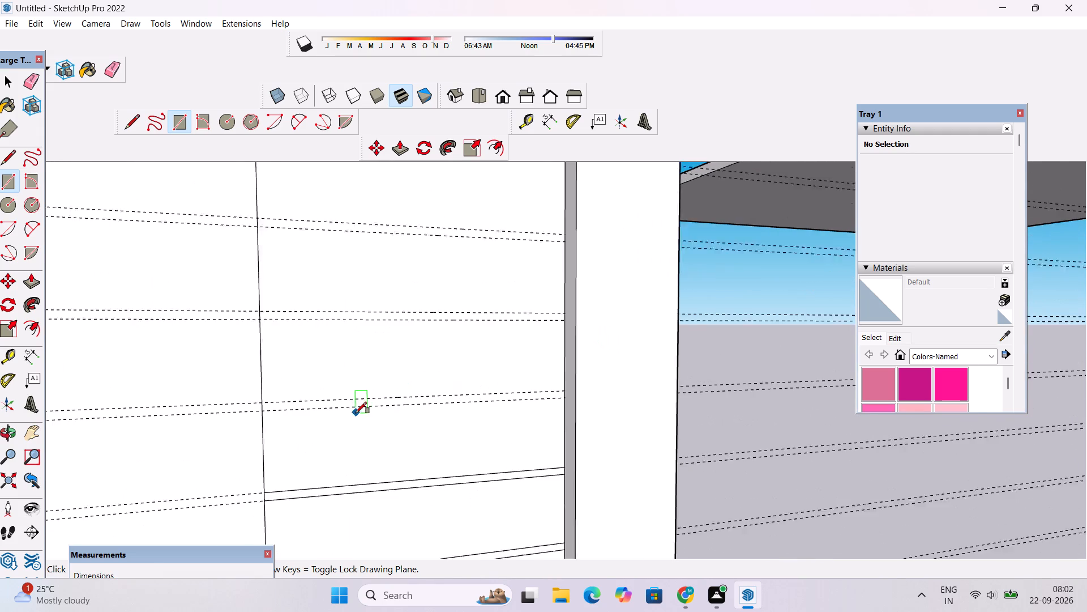
pyautogui.scroll(1, 356, 413)
pyautogui.scroll(3, 302, 421)
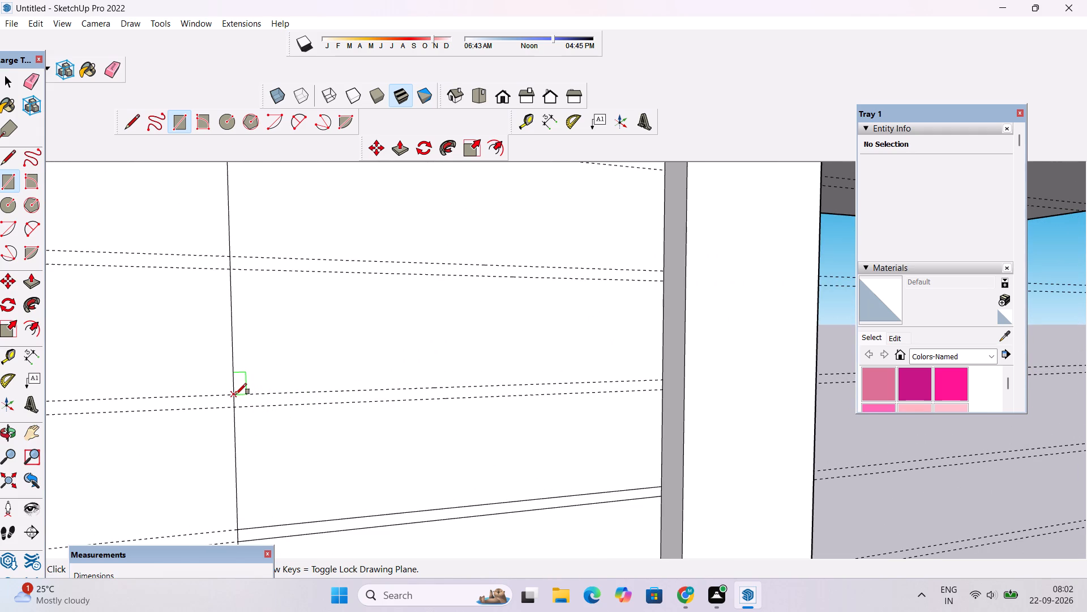
pyautogui.click(233, 394)
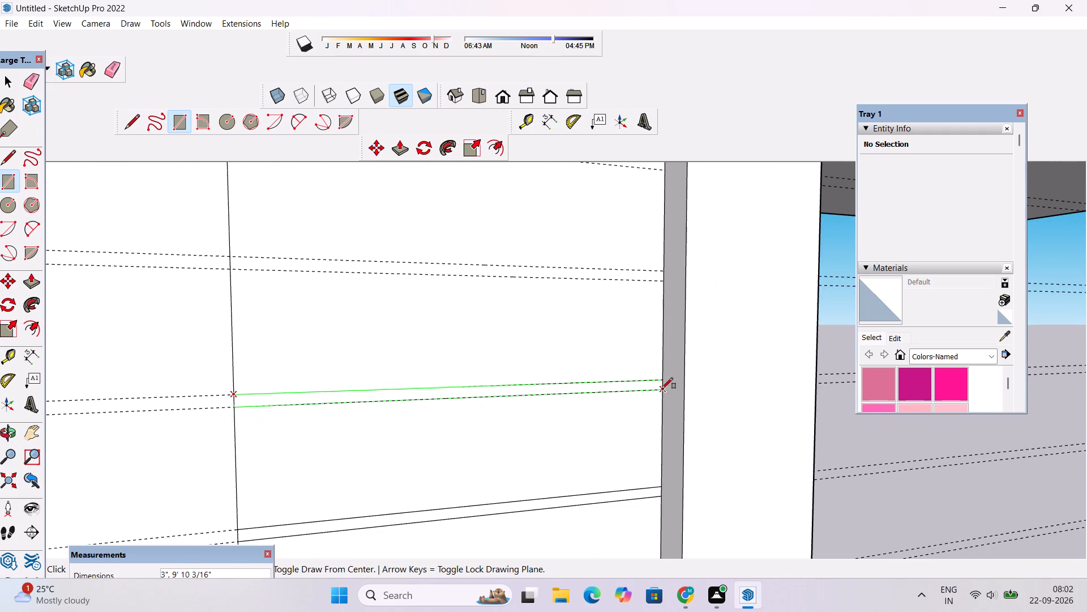
pyautogui.click(662, 390)
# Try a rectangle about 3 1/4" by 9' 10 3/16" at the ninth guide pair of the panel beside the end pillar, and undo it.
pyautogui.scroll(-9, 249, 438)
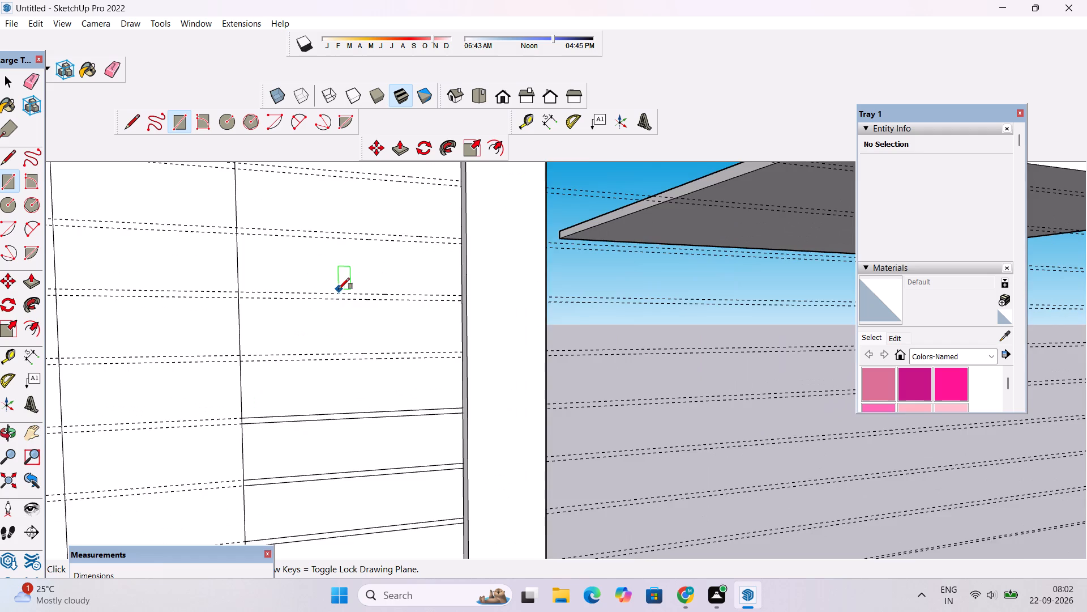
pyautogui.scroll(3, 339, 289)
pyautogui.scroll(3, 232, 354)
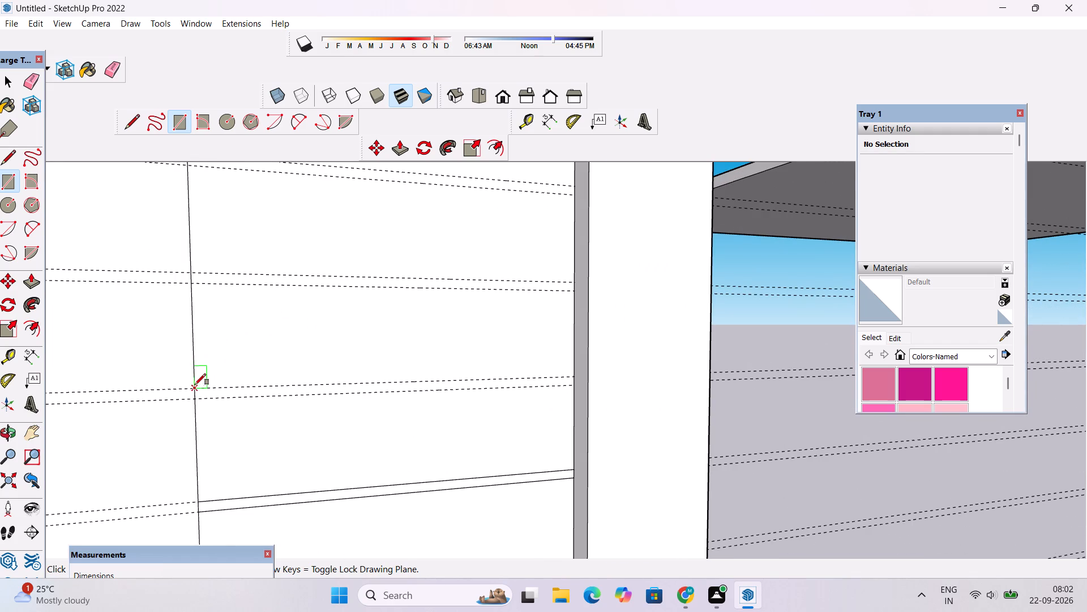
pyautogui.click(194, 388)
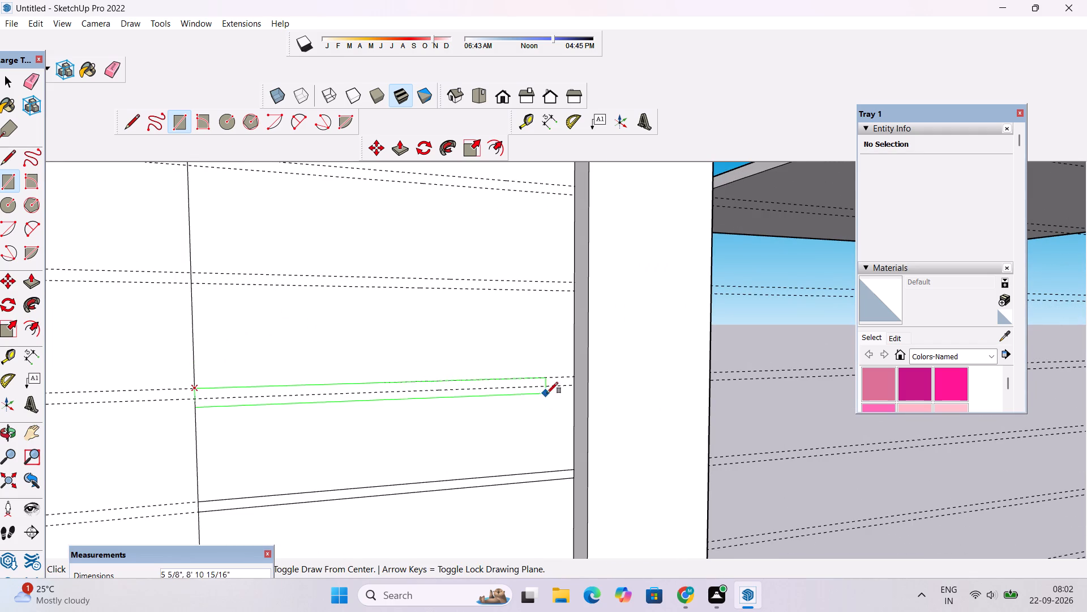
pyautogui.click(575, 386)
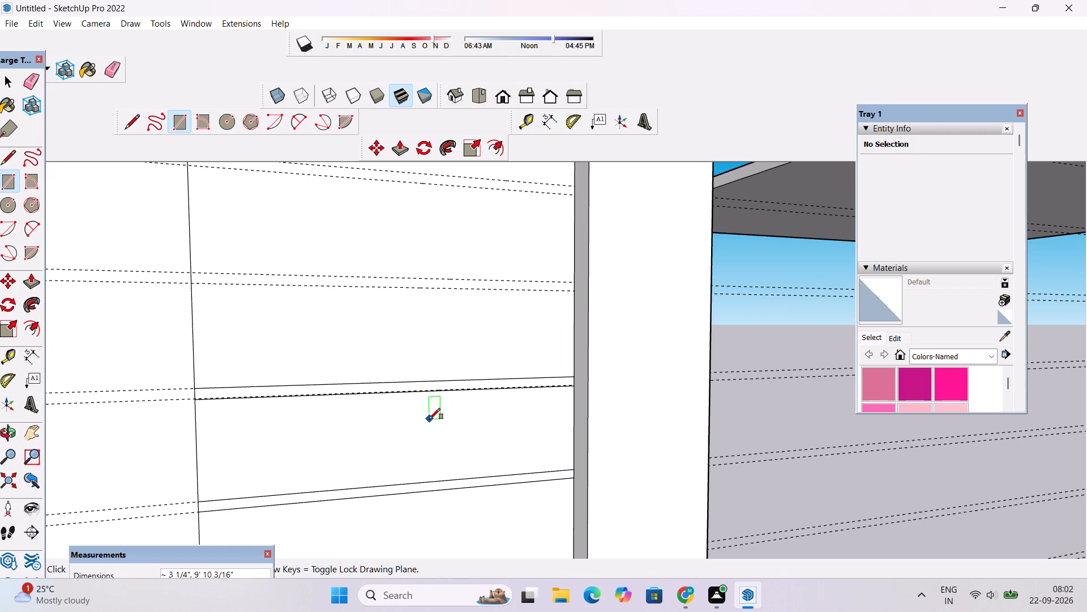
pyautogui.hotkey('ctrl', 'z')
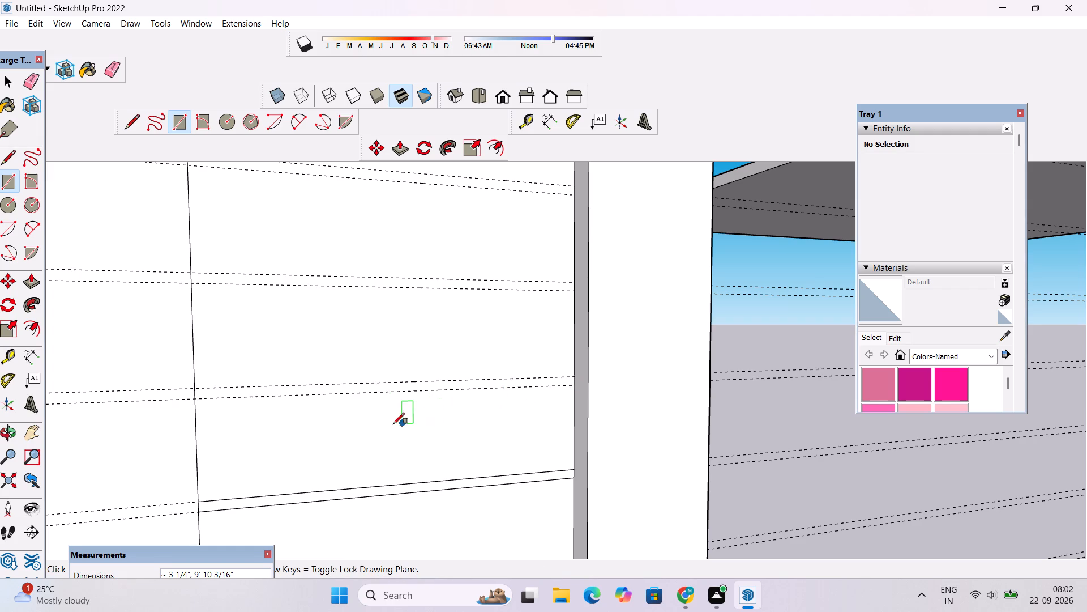
# Draw a rectangle between the ninth guide pair, spanning the full width of the panel beside the end pillar.
pyautogui.scroll(4, 181, 396)
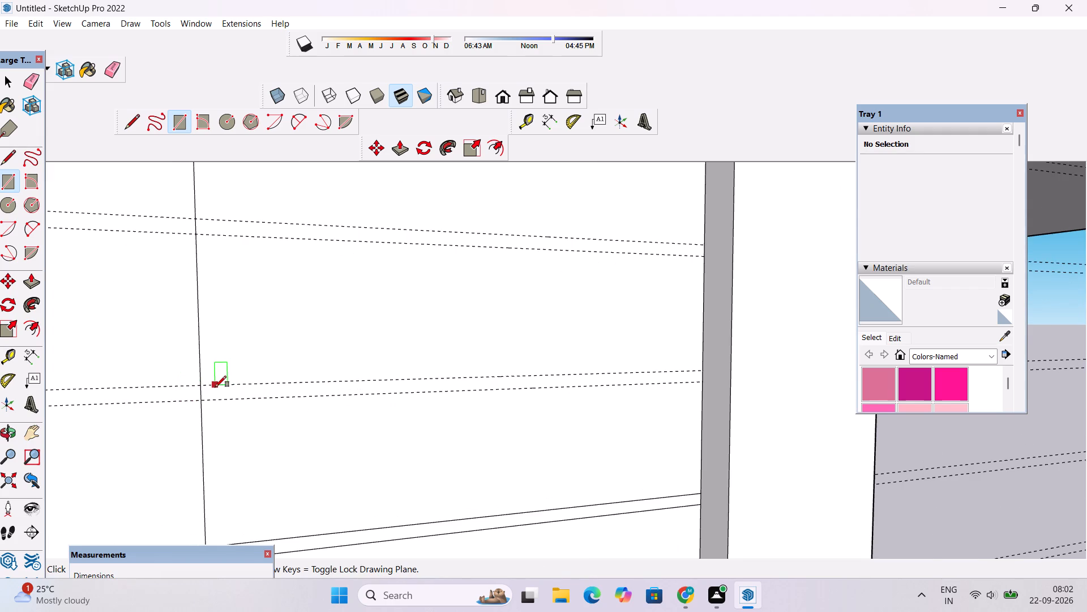
pyautogui.click(202, 385)
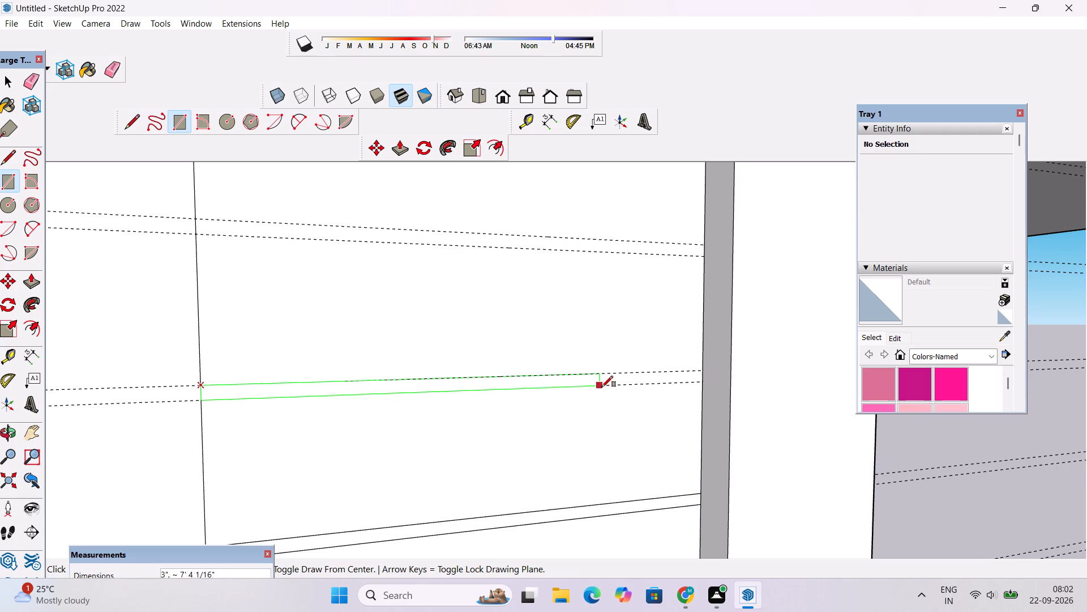
pyautogui.click(700, 382)
# Draw a 3" by 9' 10 3/16" rectangle between the eighth guide pair, across the panel beside the end pillar.
pyautogui.scroll(-9, 411, 464)
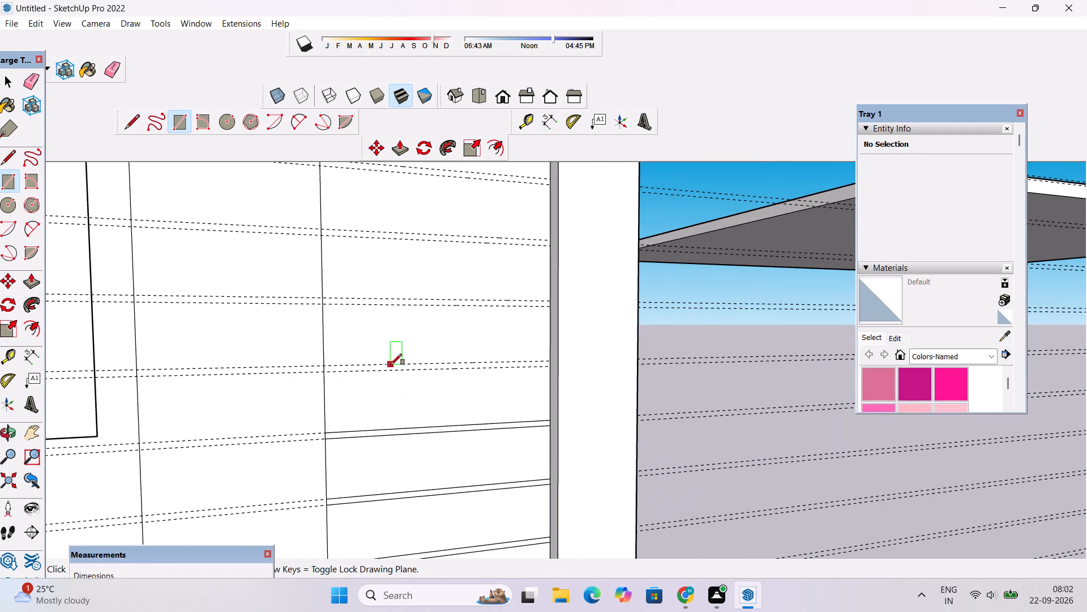
pyautogui.scroll(7, 391, 356)
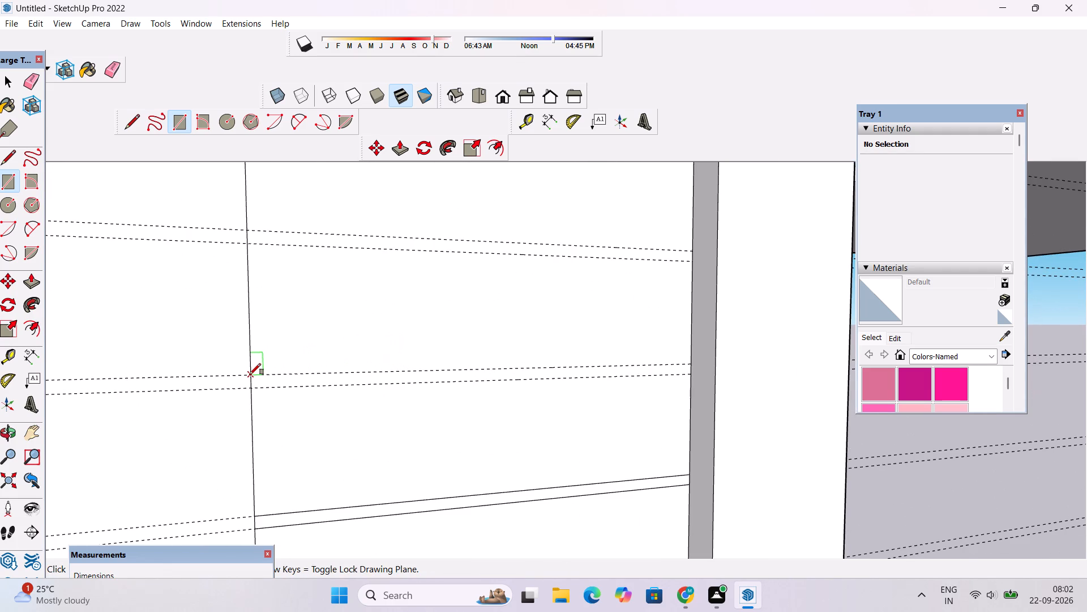
pyautogui.click(250, 375)
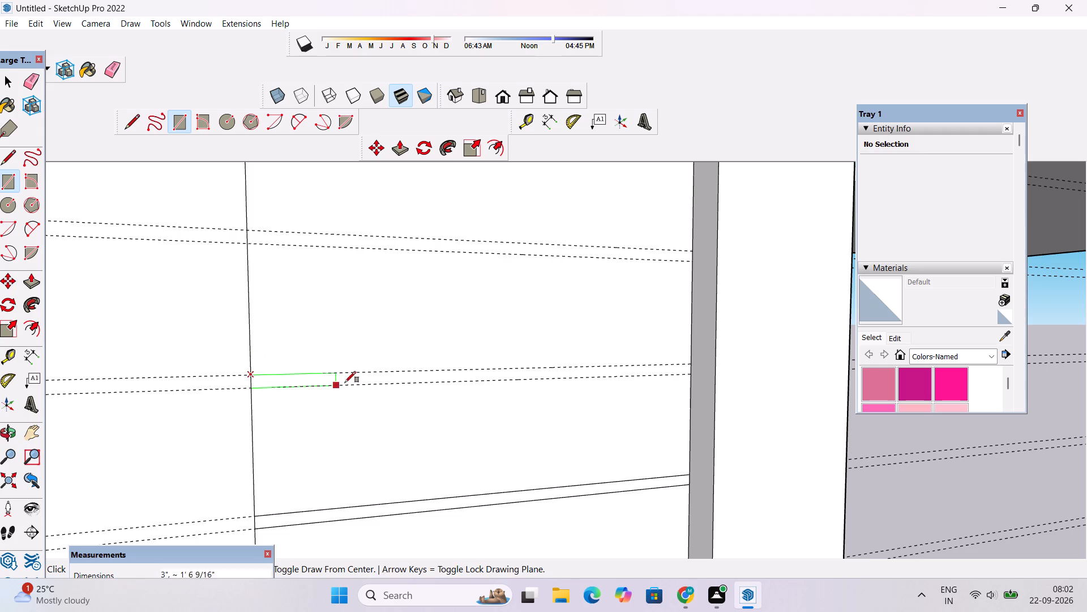
pyautogui.click(691, 375)
# Draw a 3" by 9' 10 3/16" rectangle between the seventh guide pair, across the panel beside the end pillar.
pyautogui.scroll(-10, 388, 439)
pyautogui.scroll(4, 602, 375)
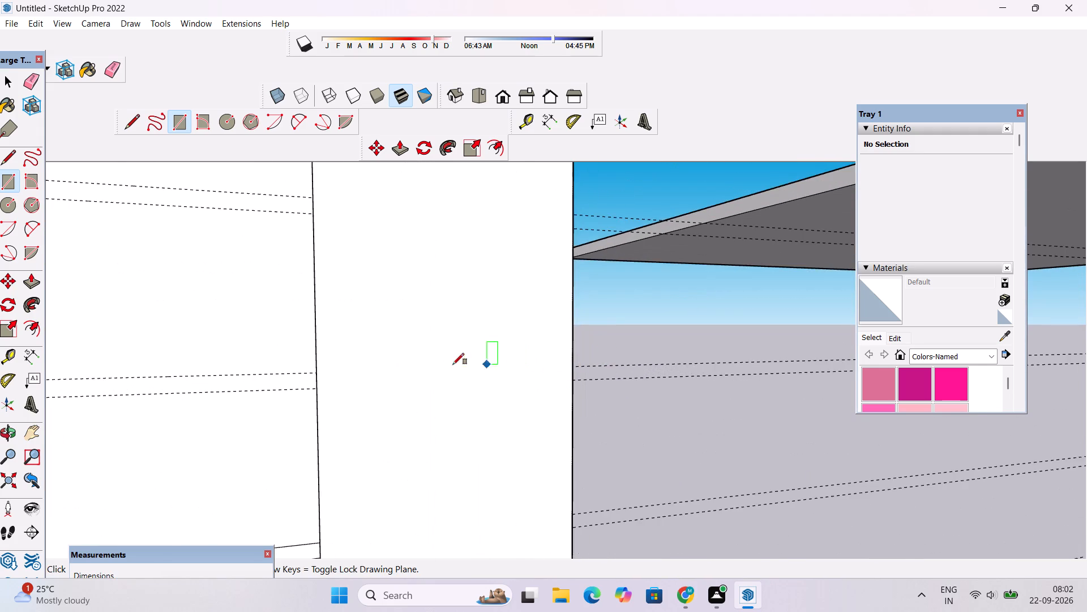
pyautogui.scroll(-13, 449, 364)
pyautogui.scroll(3, 251, 356)
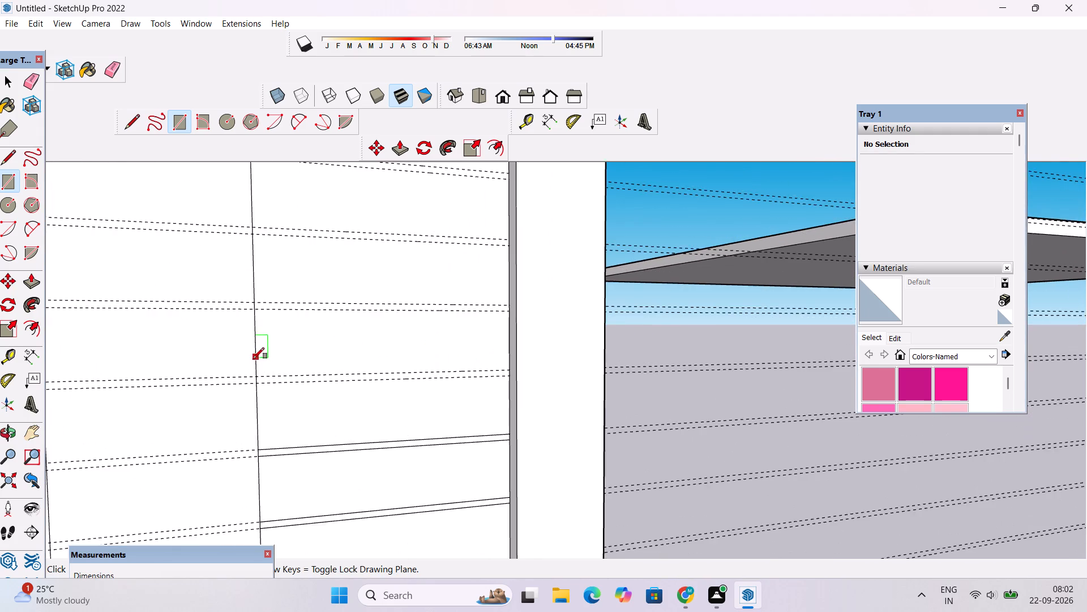
pyautogui.scroll(10, 254, 361)
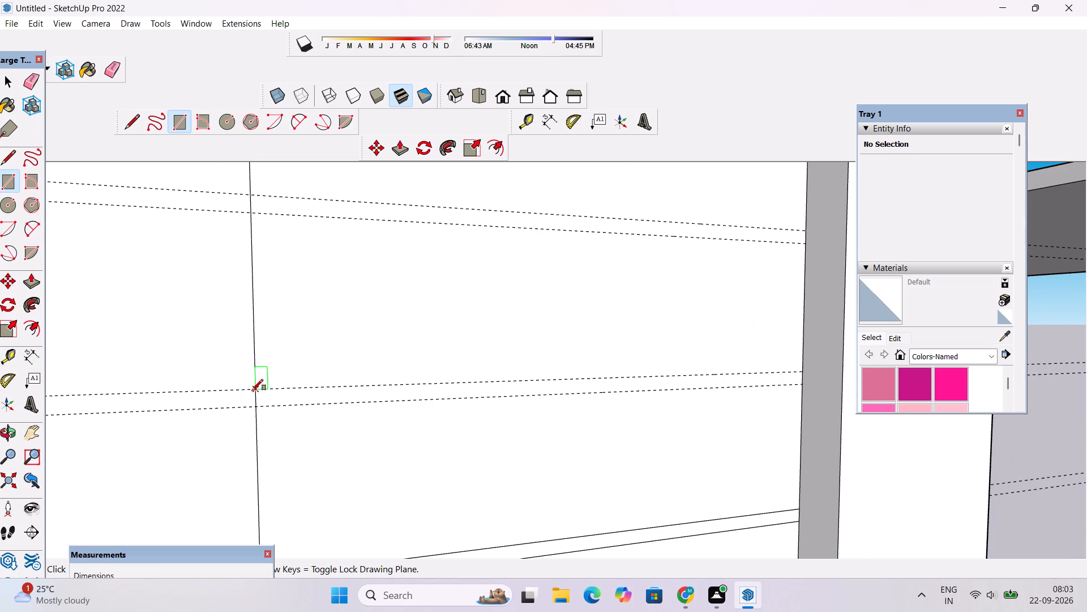
pyautogui.click(256, 389)
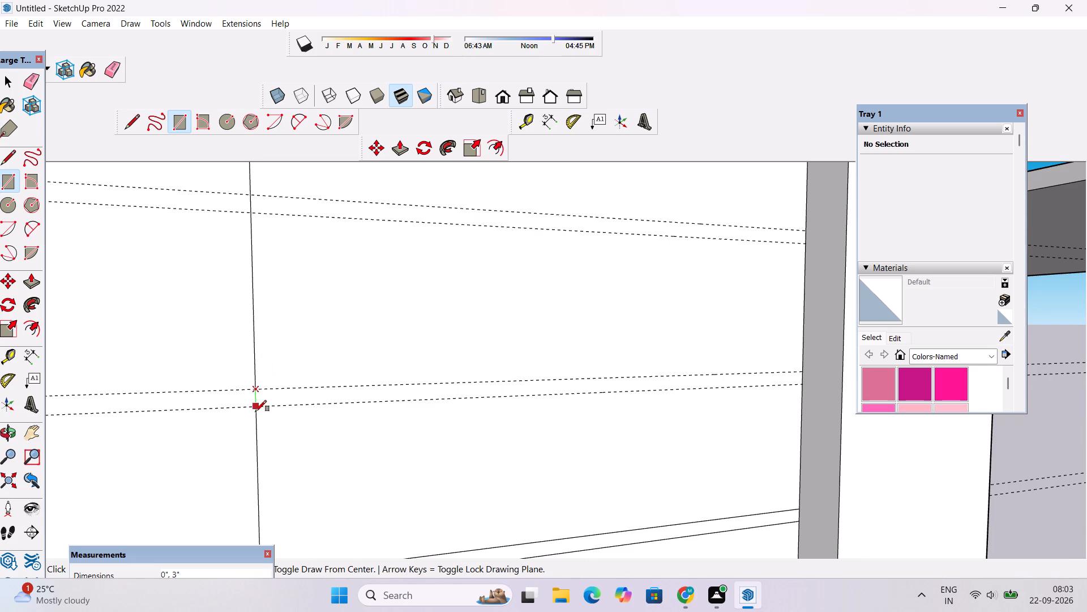
pyautogui.scroll(-4, 266, 409)
pyautogui.scroll(3, 676, 392)
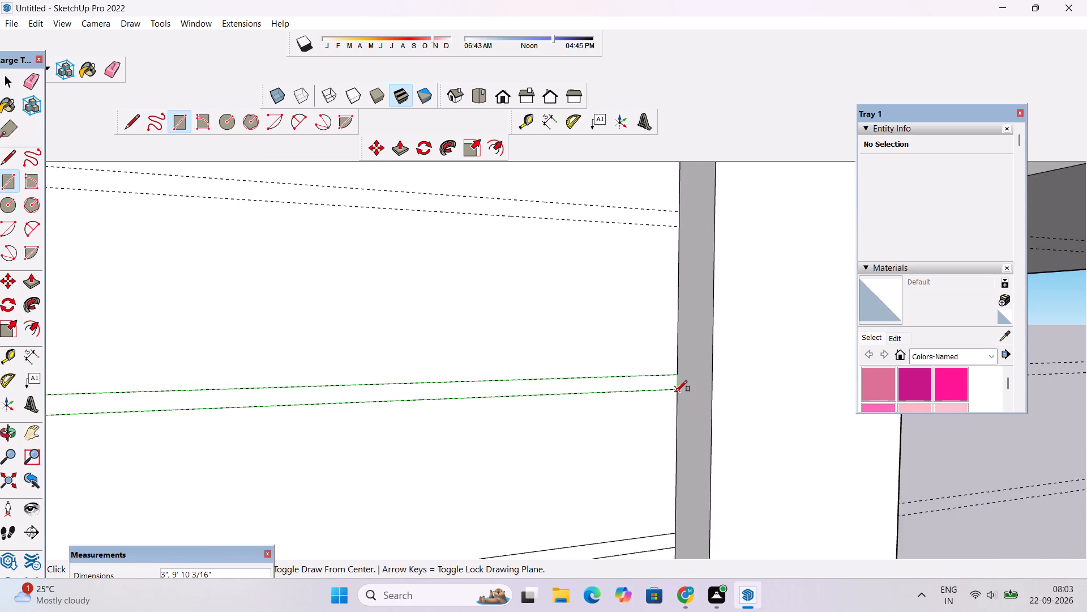
pyautogui.scroll(3, 676, 392)
pyautogui.click(674, 389)
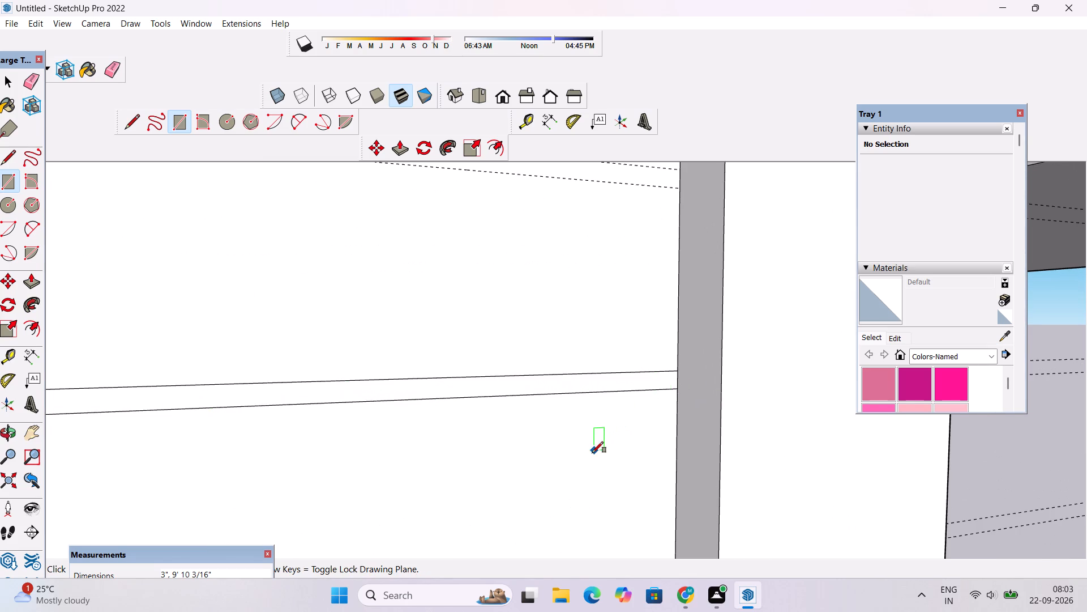
# Draw a 3" by 9' 10 3/16" rectangle between the sixth guide pair, across the panel beside the end pillar.
pyautogui.scroll(-15, 589, 459)
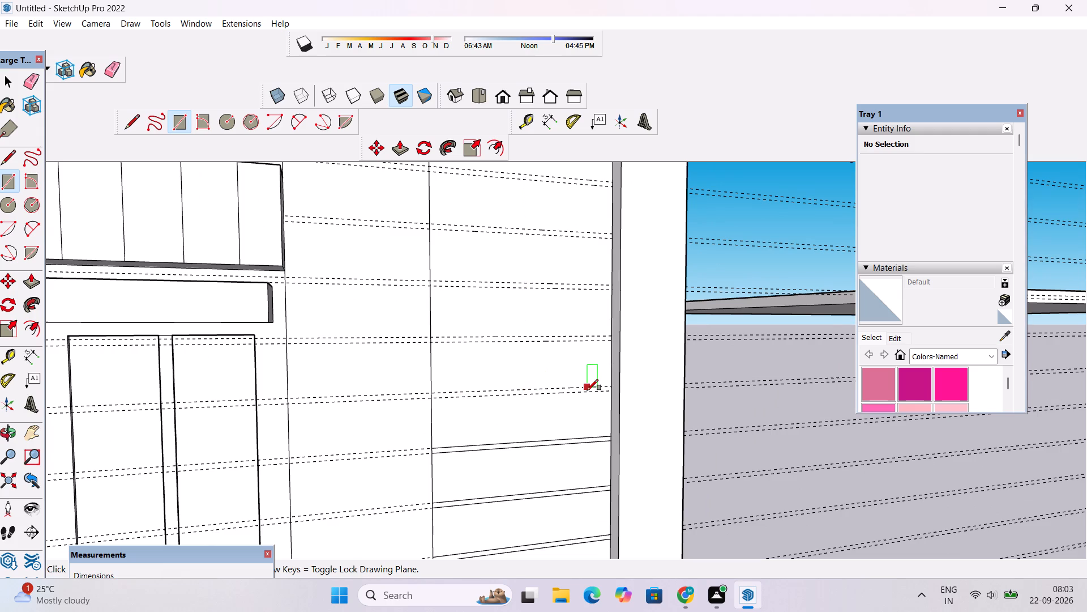
pyautogui.scroll(1, 587, 389)
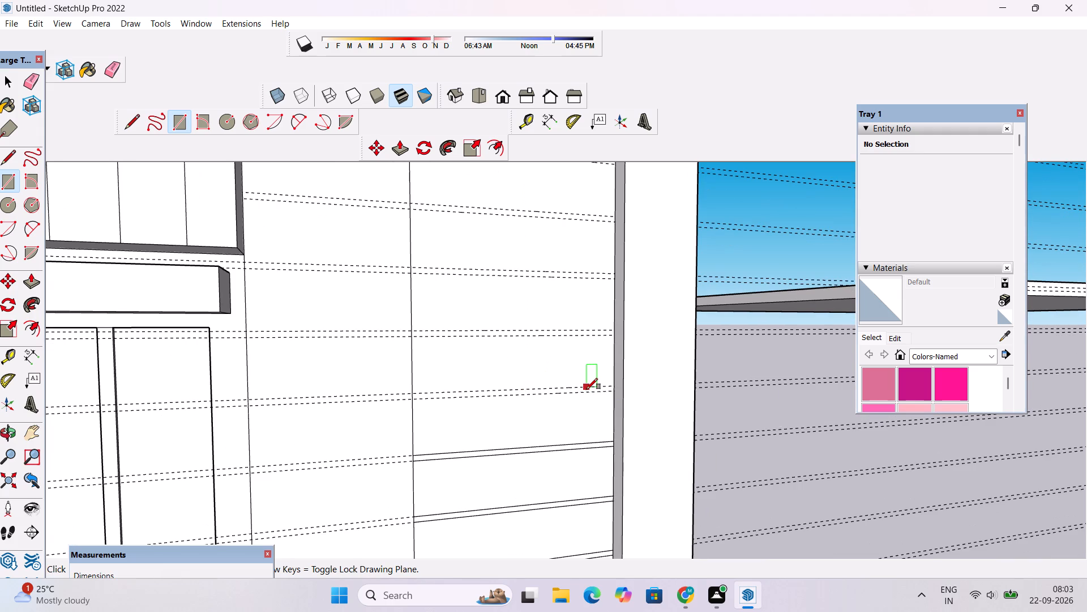
pyautogui.scroll(-7, 503, 399)
pyautogui.scroll(1, 602, 452)
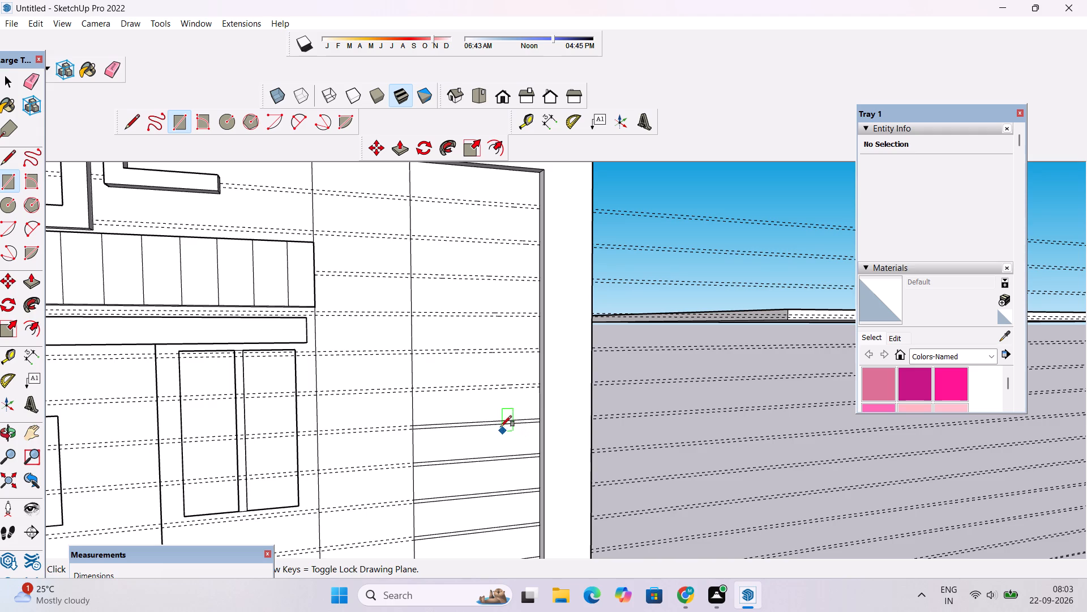
pyautogui.scroll(6, 582, 396)
pyautogui.scroll(4, 318, 413)
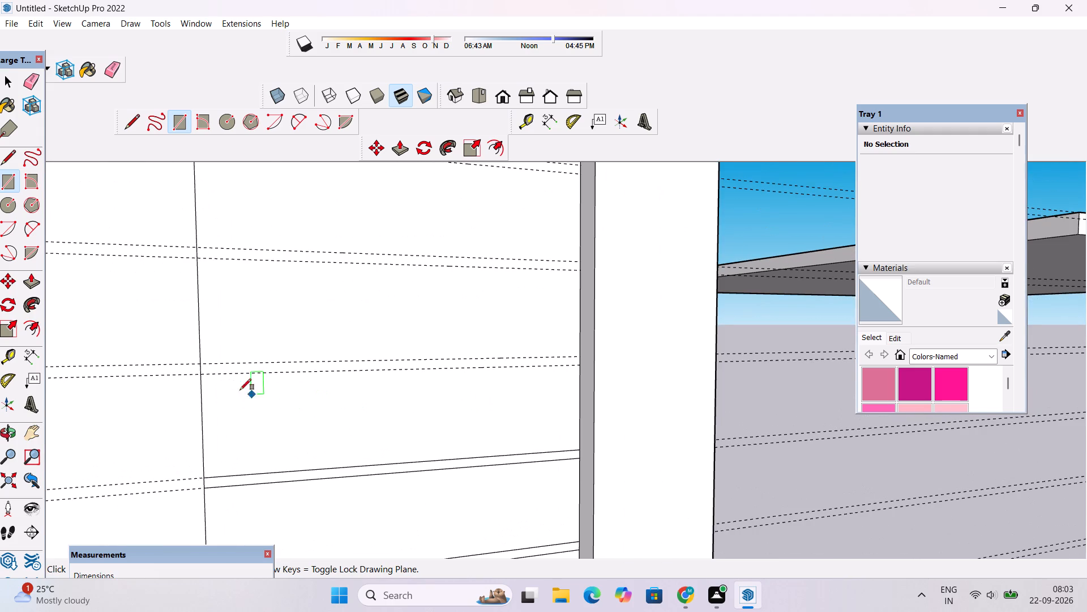
pyautogui.click(202, 363)
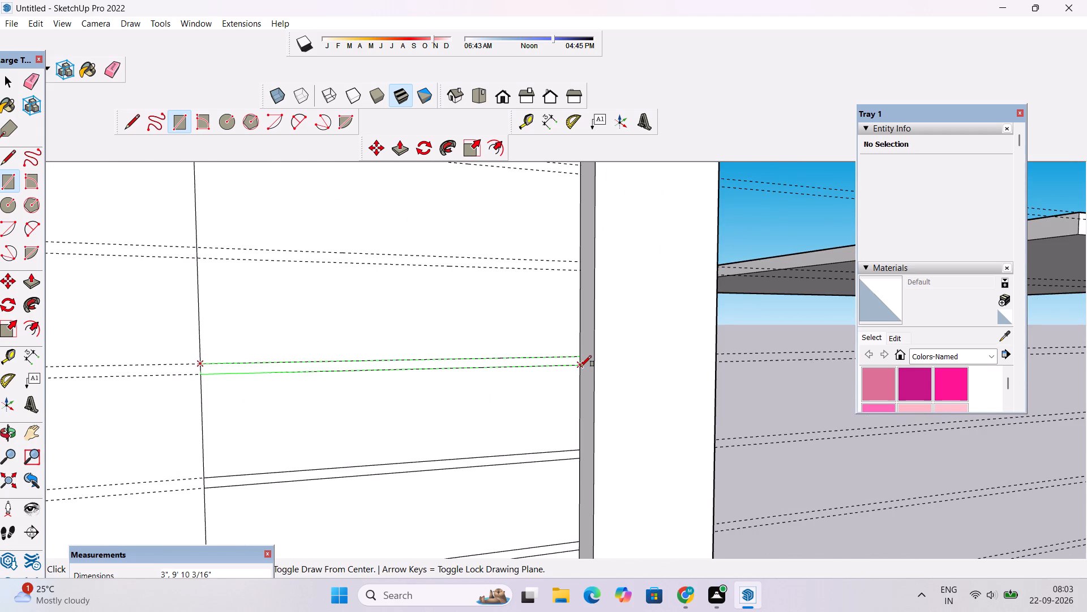
pyautogui.click(580, 367)
# Draw a 3" by 9' 10 3/16" rectangle between the fifth guide pair, across the panel beside the end pillar.
pyautogui.scroll(-5, 358, 485)
pyautogui.scroll(4, 306, 333)
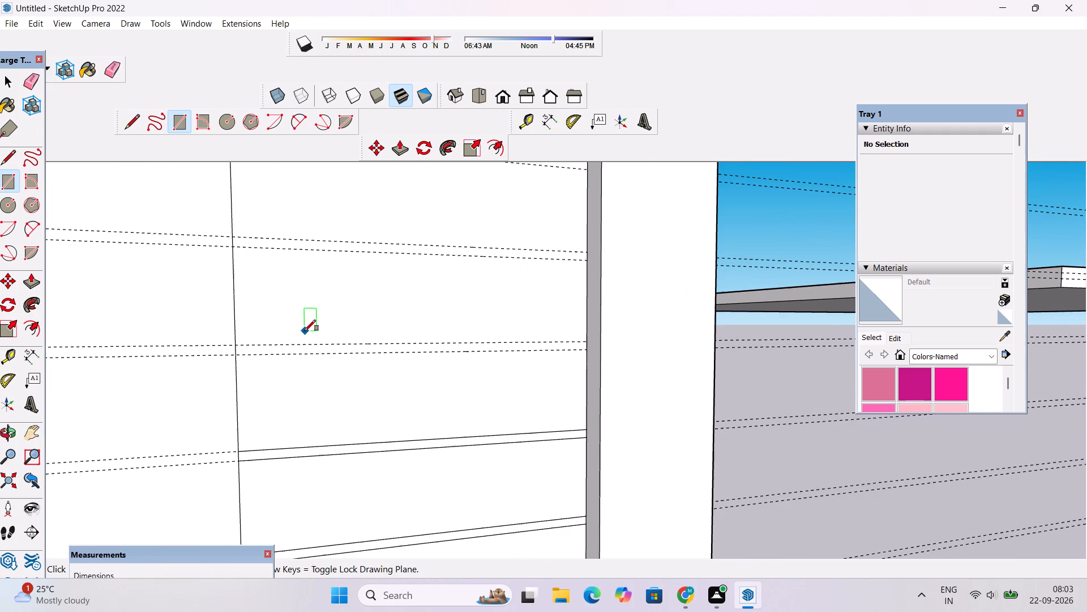
pyautogui.scroll(4, 306, 324)
pyautogui.scroll(3, 258, 348)
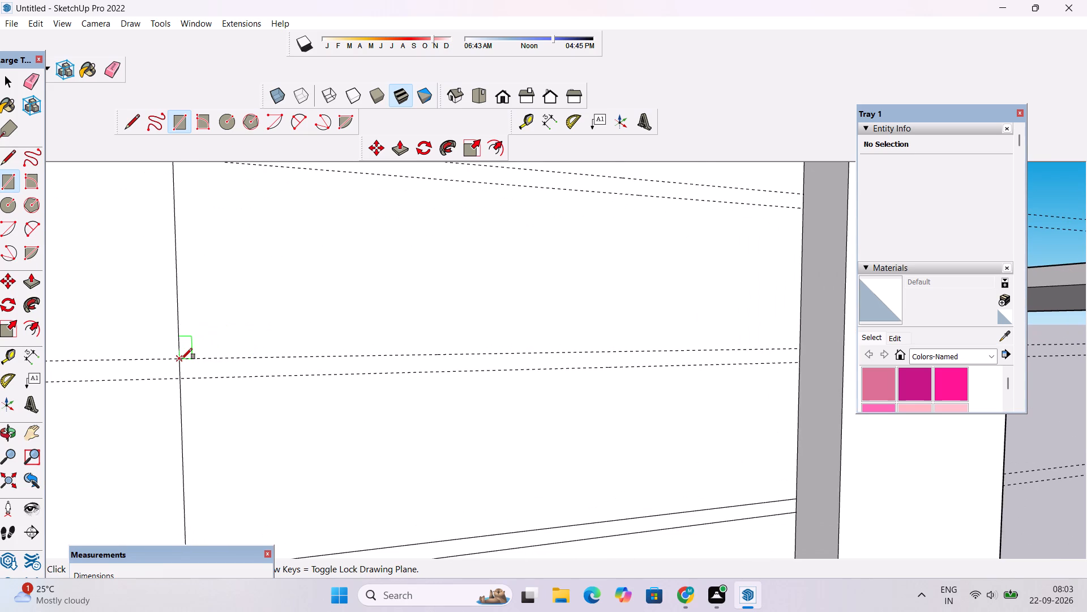
pyautogui.click(177, 360)
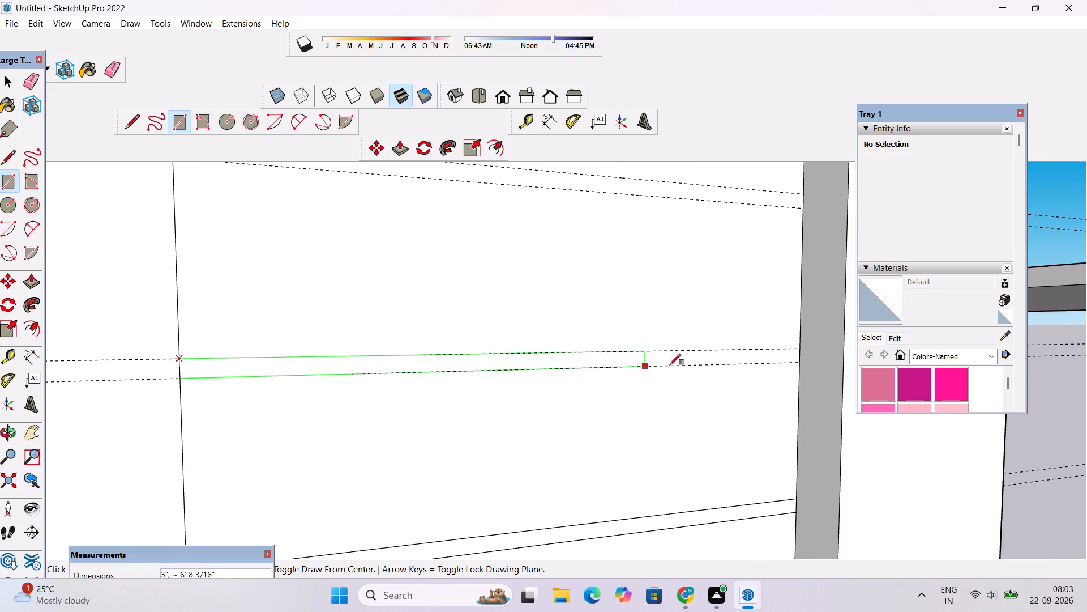
pyautogui.click(799, 362)
# Draw a 3" by 9' 10 3/16" rectangle between the fourth guide pair, across the panel beside the end pillar.
pyautogui.scroll(-11, 384, 447)
pyautogui.scroll(4, 555, 281)
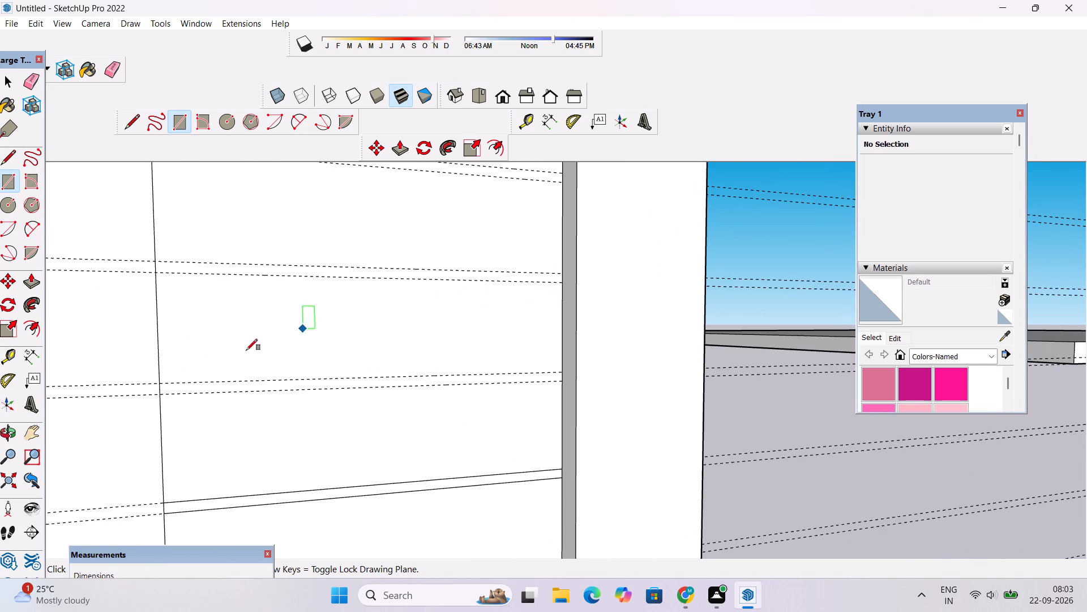
pyautogui.scroll(4, 160, 379)
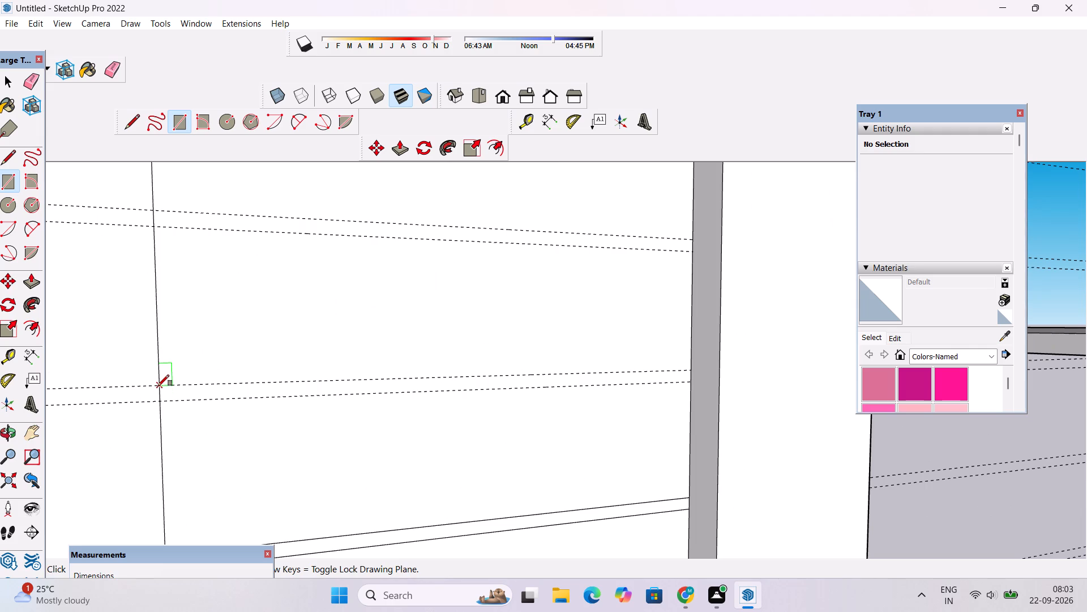
pyautogui.click(158, 386)
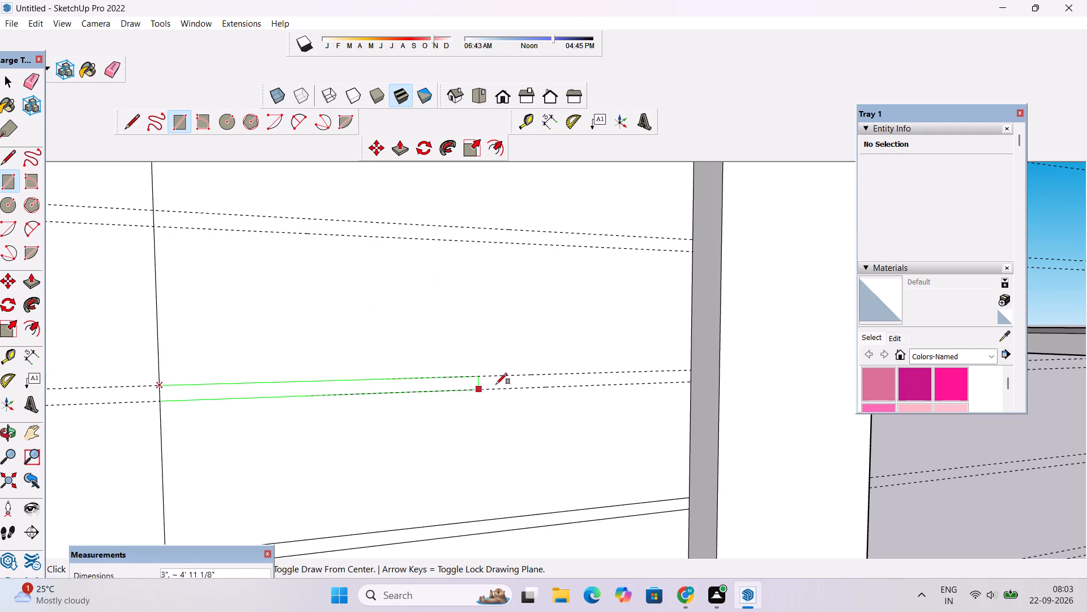
pyautogui.click(690, 380)
# Draw a 3" high rectangle between the third guide pair from the top, across the full width of the panel beside the end pillar.
pyautogui.scroll(-17, 525, 443)
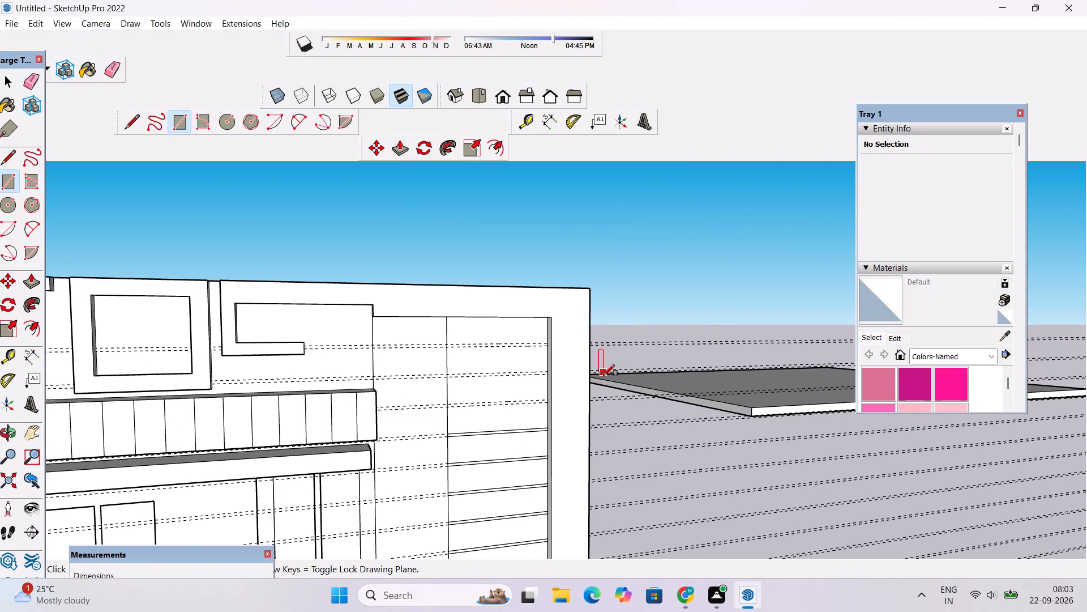
pyautogui.scroll(5, 594, 432)
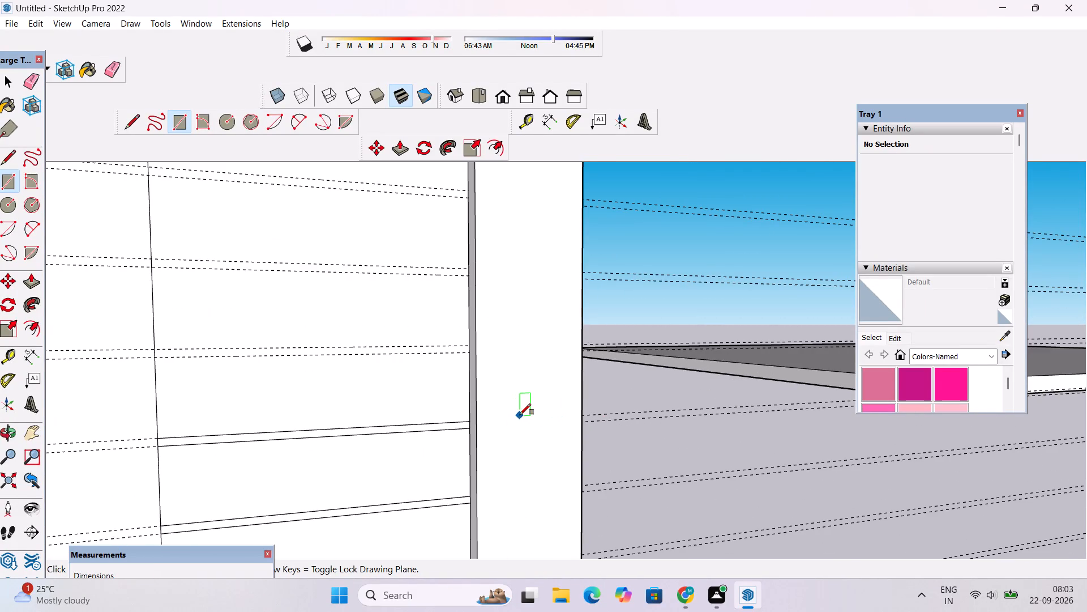
pyautogui.scroll(-3, 521, 416)
pyautogui.scroll(5, 458, 370)
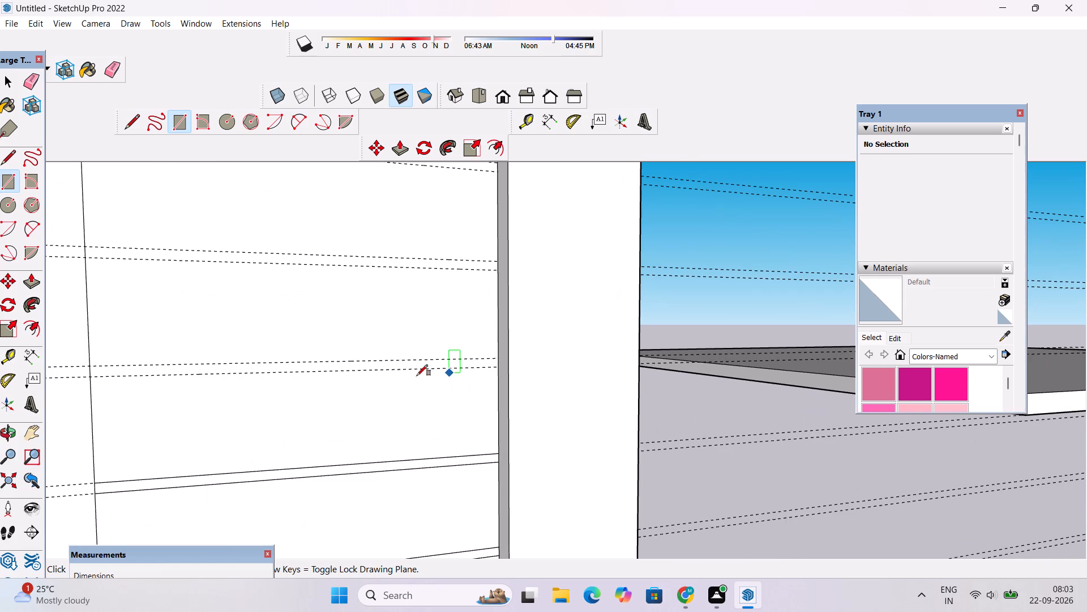
pyautogui.scroll(5, 80, 367)
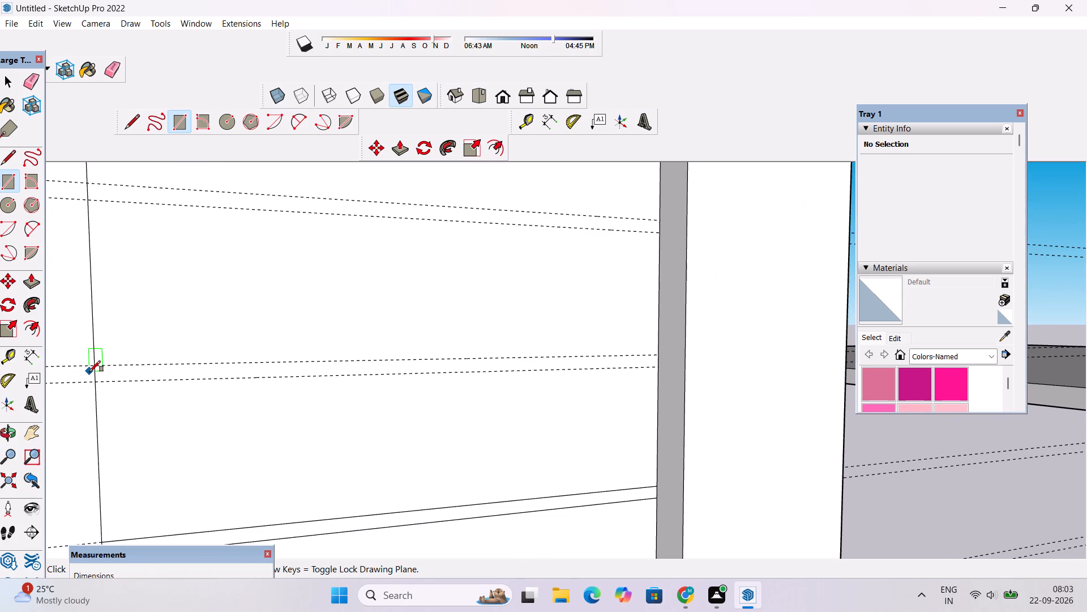
pyautogui.click(96, 364)
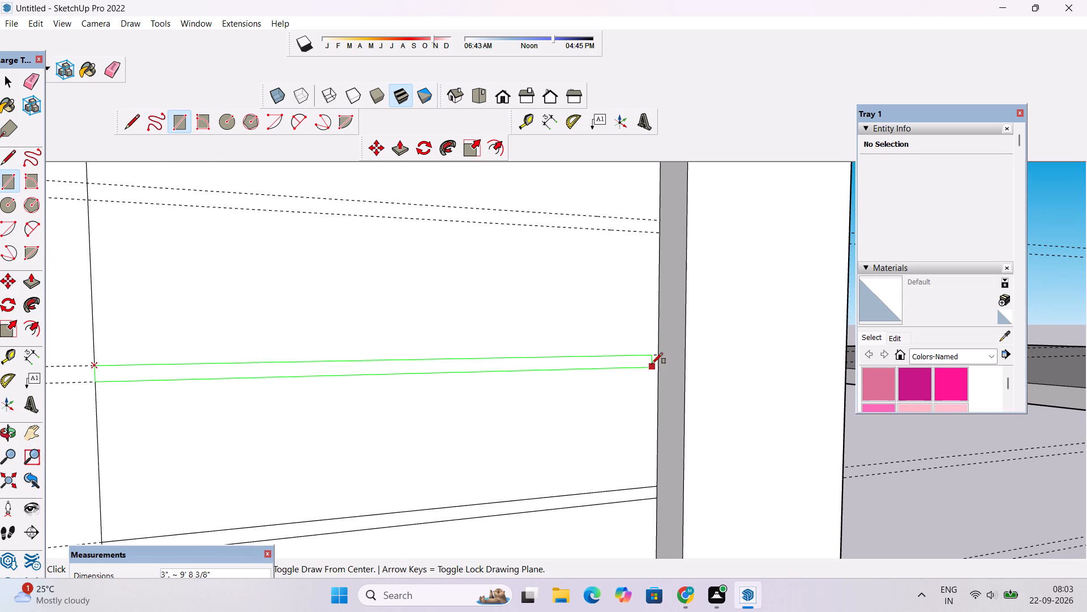
pyautogui.scroll(9, 656, 363)
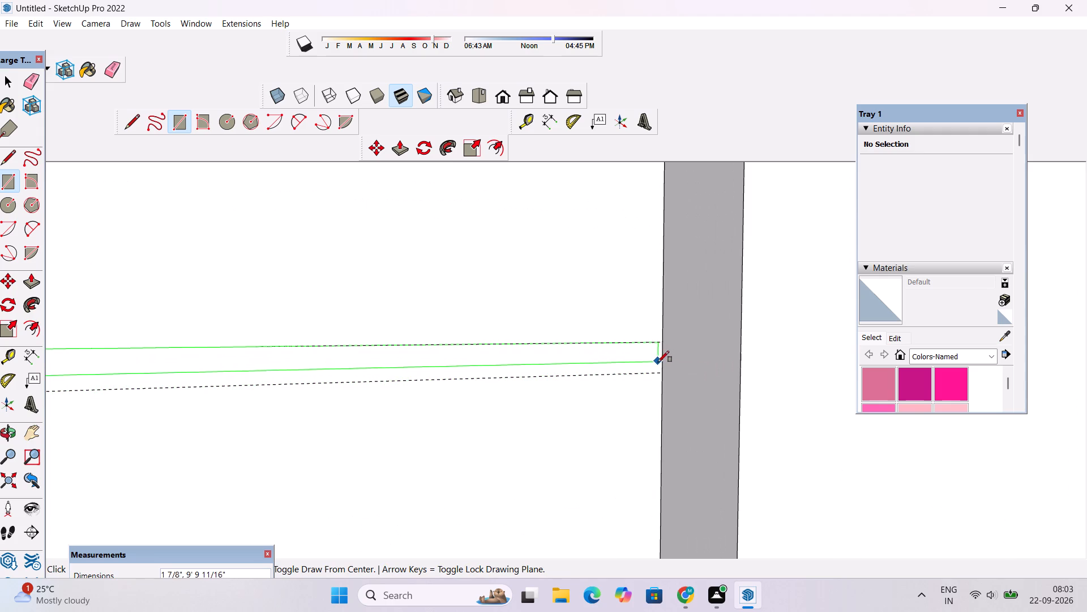
pyautogui.click(662, 372)
# Draw a 3" by 9' 10 3/16" rectangle between the second guide pair from the top, across the panel beside the end pillar.
pyautogui.scroll(-13, 632, 370)
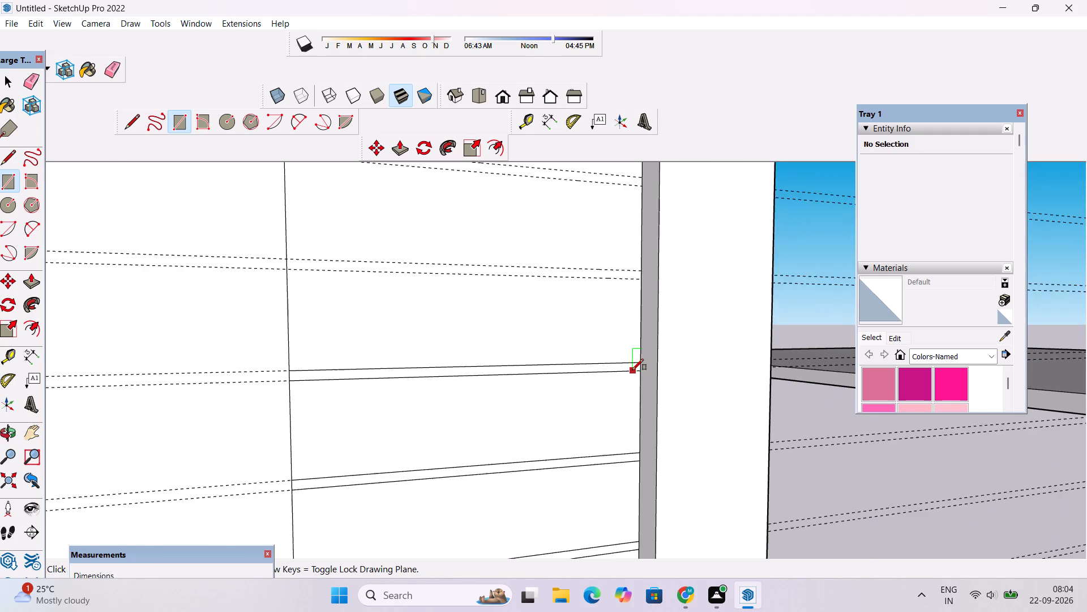
pyautogui.scroll(-7, 632, 370)
pyautogui.scroll(8, 645, 229)
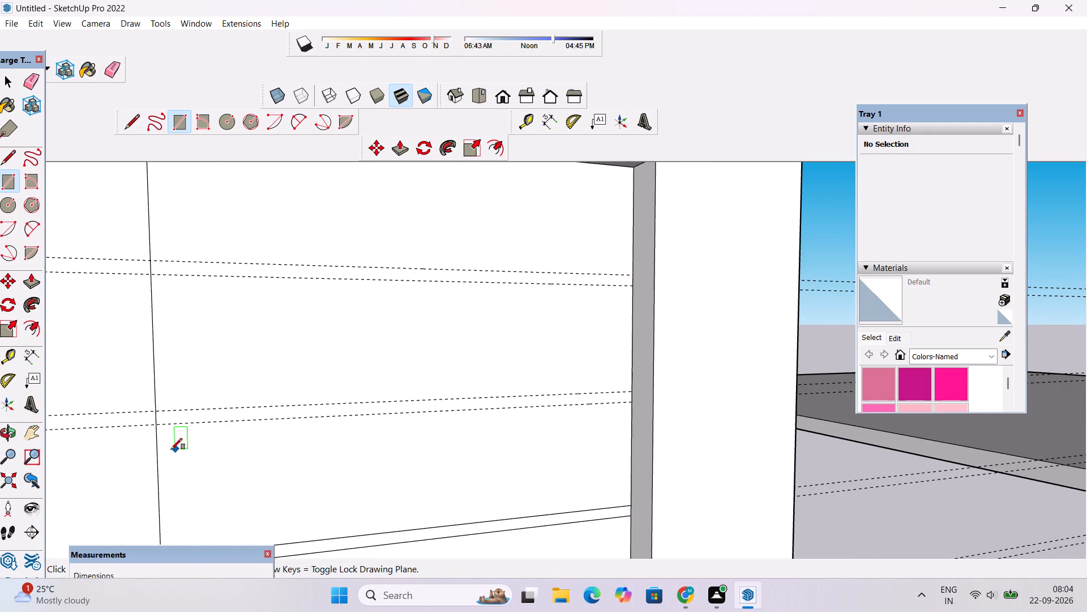
pyautogui.scroll(3, 165, 428)
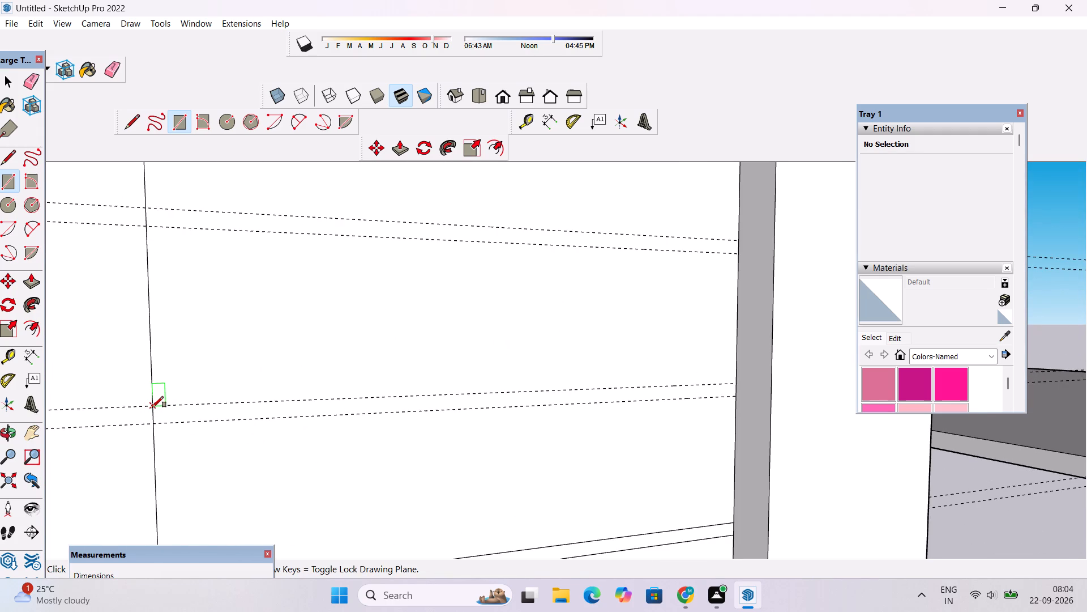
pyautogui.click(152, 407)
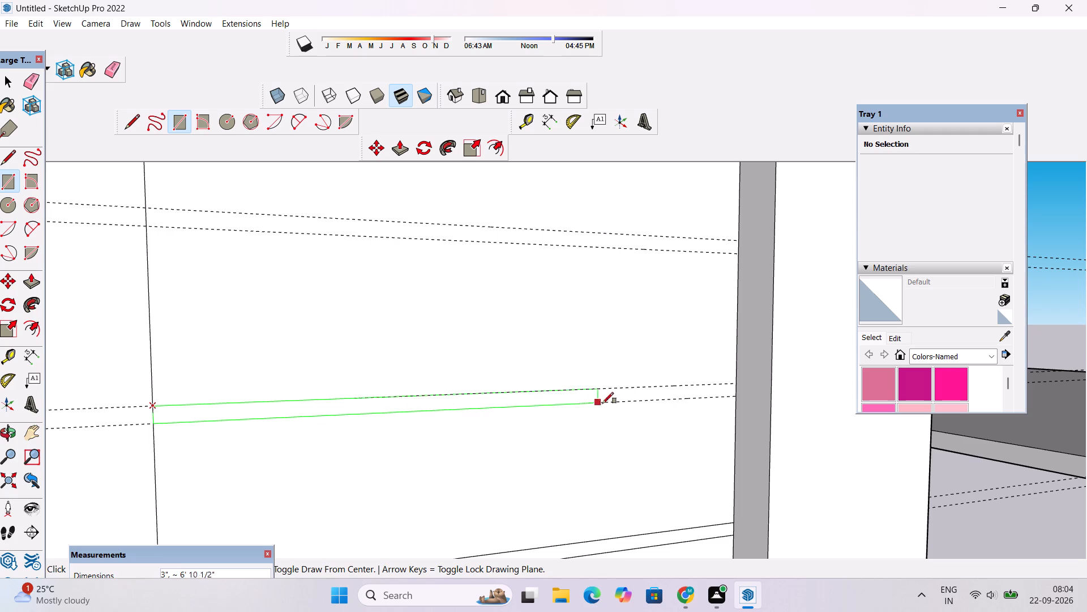
pyautogui.click(733, 396)
# Draw a 3" by 9' 10 3/16" rectangle between the topmost guide pair, across the panel beside the end pillar.
pyautogui.scroll(-9, 466, 494)
pyautogui.scroll(7, 428, 361)
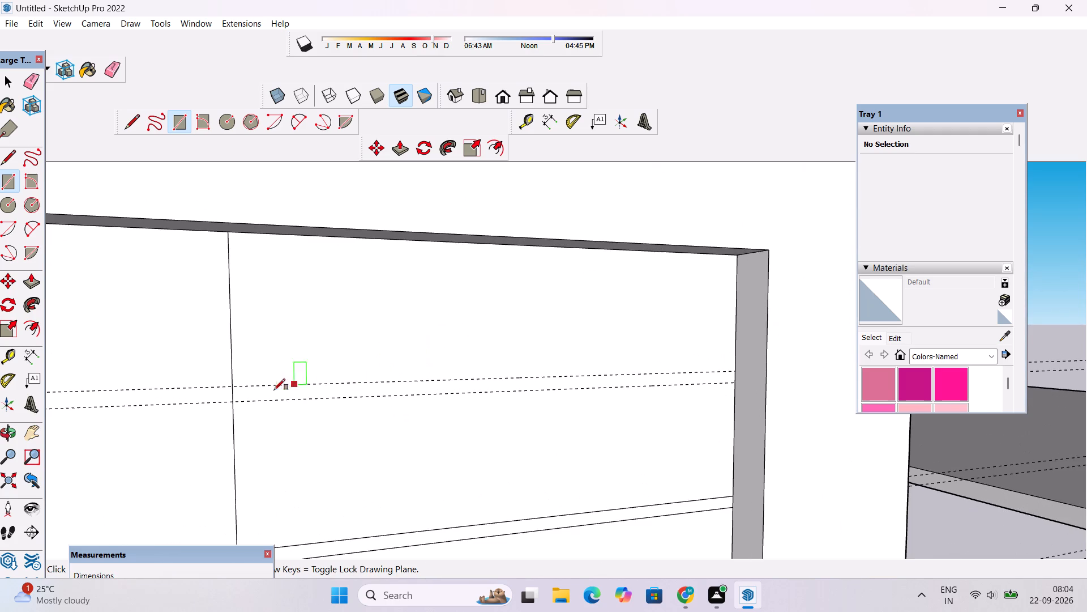
pyautogui.click(231, 388)
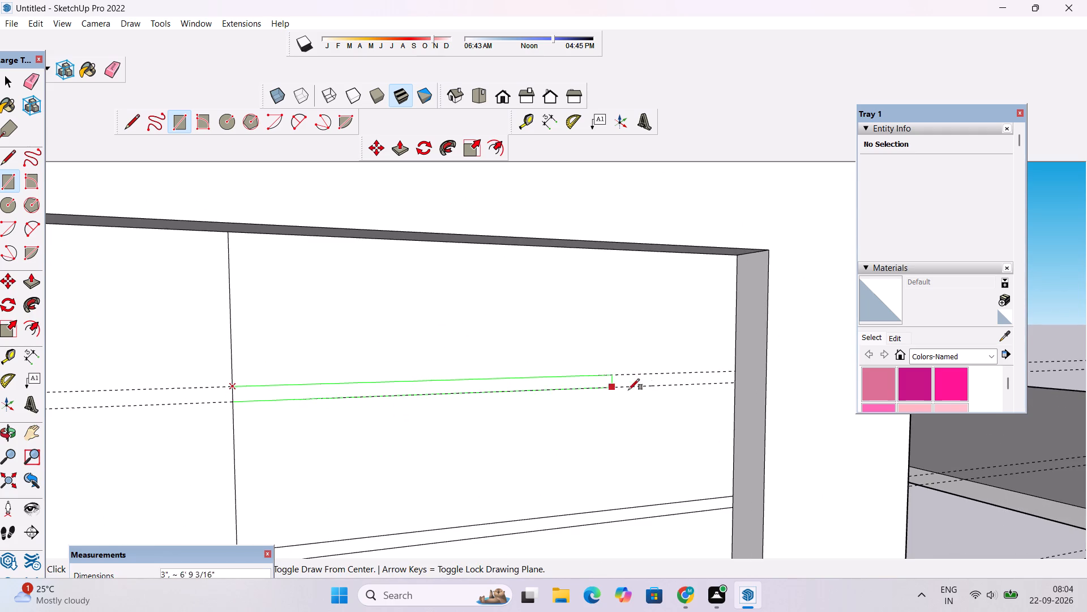
pyautogui.click(736, 386)
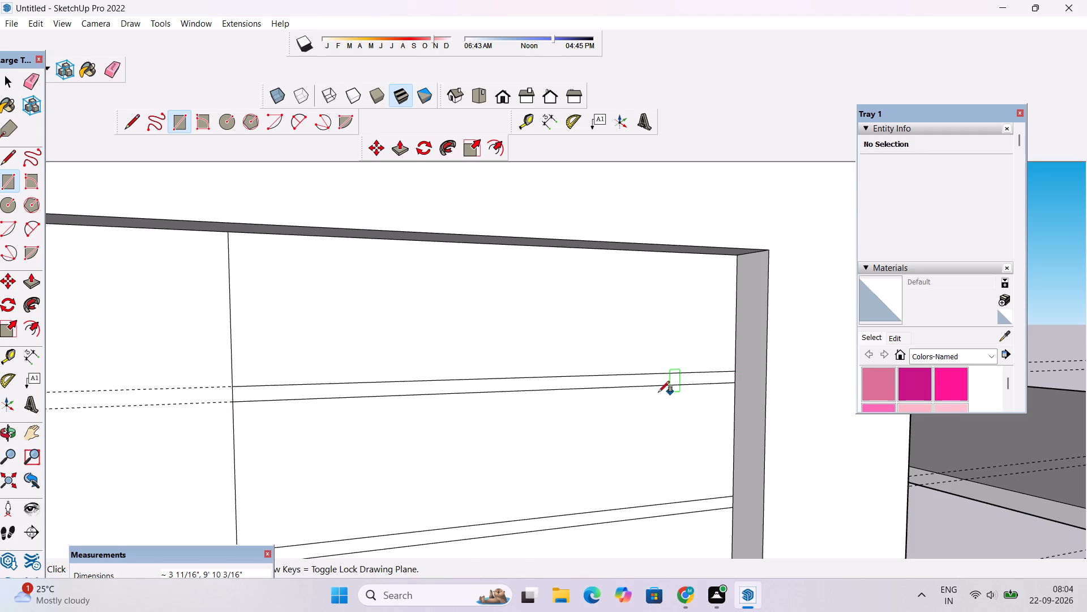
# Erase all the horizontal guide lines running across the front facade, from the topmost pair down to the lowest.
pyautogui.scroll(-3, 419, 364)
pyautogui.press('space')
pyautogui.press('o')
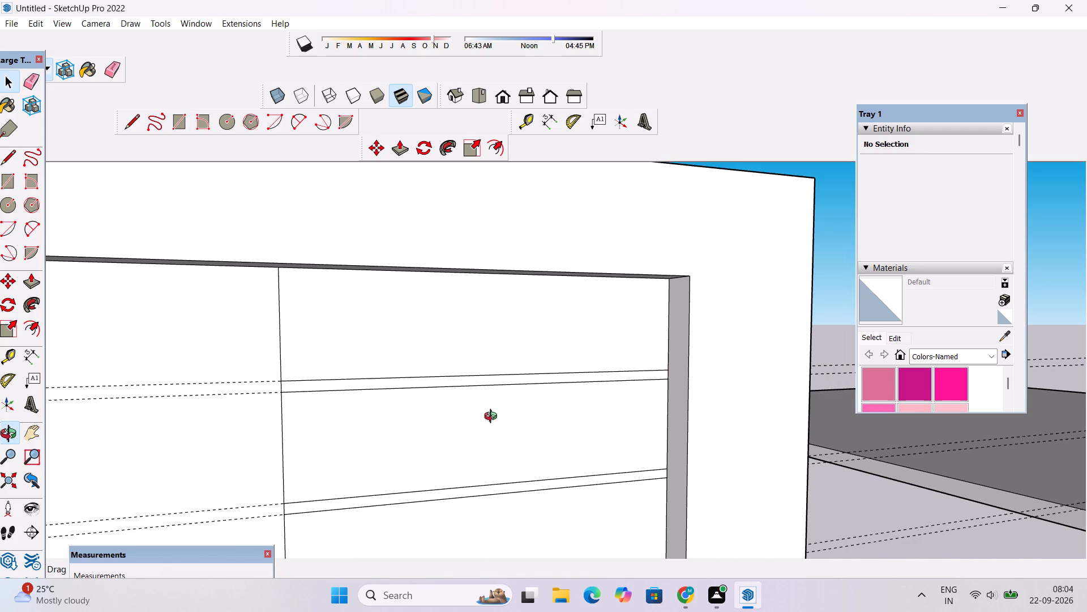
pyautogui.scroll(-3, 494, 416)
pyautogui.moveTo(502, 433); pyautogui.dragTo(428, 436)
pyautogui.keyDown('shift'); pyautogui.moveTo(429, 440); pyautogui.dragTo(410, 371); pyautogui.keyUp('shift')
pyautogui.scroll(-5, 410, 371)
pyautogui.moveTo(498, 435); pyautogui.dragTo(453, 370)
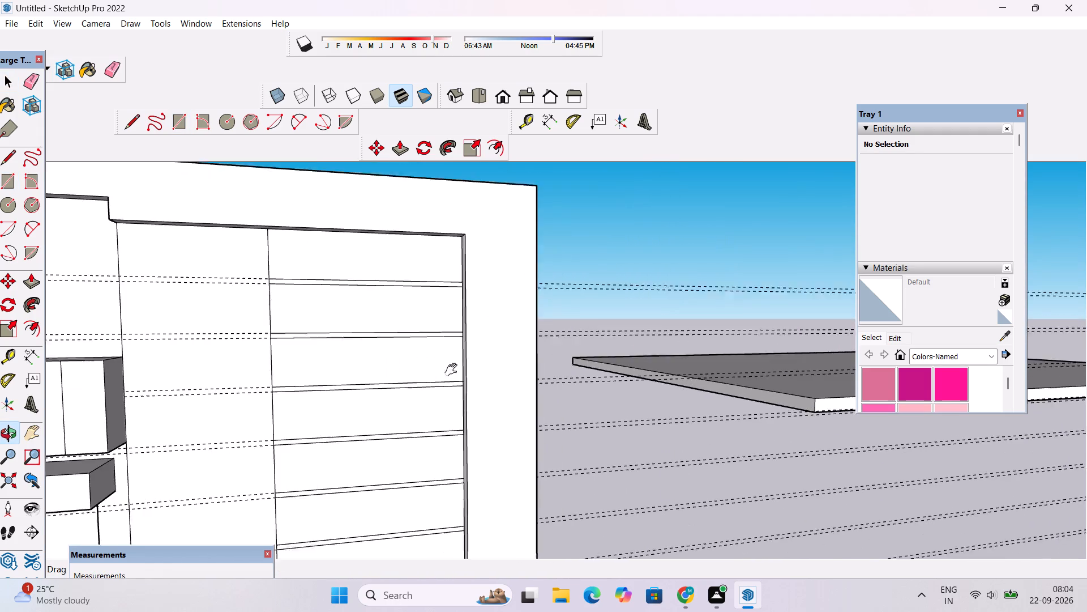
pyautogui.moveTo(453, 370); pyautogui.dragTo(451, 362)
pyautogui.scroll(-5, 451, 362)
pyautogui.keyDown('shift'); pyautogui.moveTo(488, 436); pyautogui.dragTo(424, 315); pyautogui.keyUp('shift')
pyautogui.scroll(-6, 423, 313)
pyautogui.moveTo(435, 355); pyautogui.dragTo(428, 380)
pyautogui.scroll(4, 428, 362)
pyautogui.keyDown('shift'); pyautogui.moveTo(428, 362); pyautogui.dragTo(429, 384); pyautogui.keyUp('shift')
pyautogui.press('e')
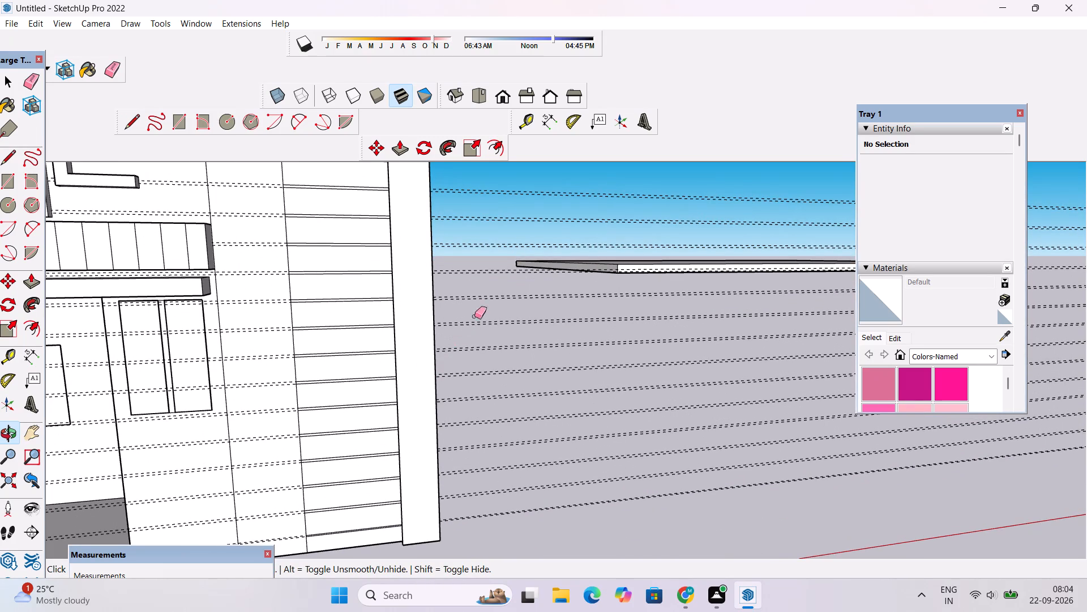
pyautogui.moveTo(468, 184); pyautogui.dragTo(479, 292)
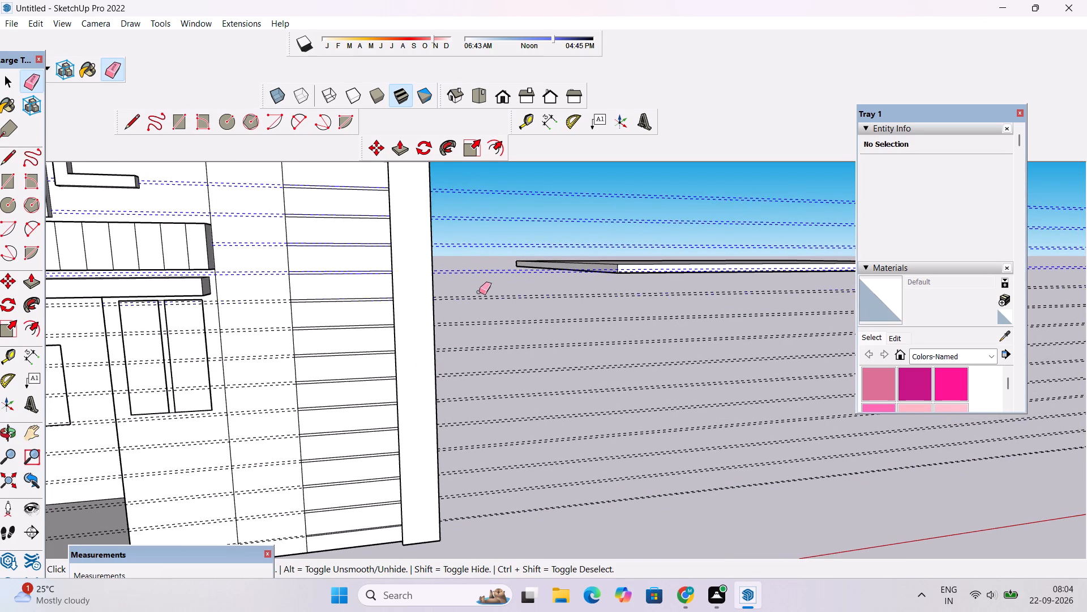
pyautogui.moveTo(479, 292); pyautogui.dragTo(499, 479)
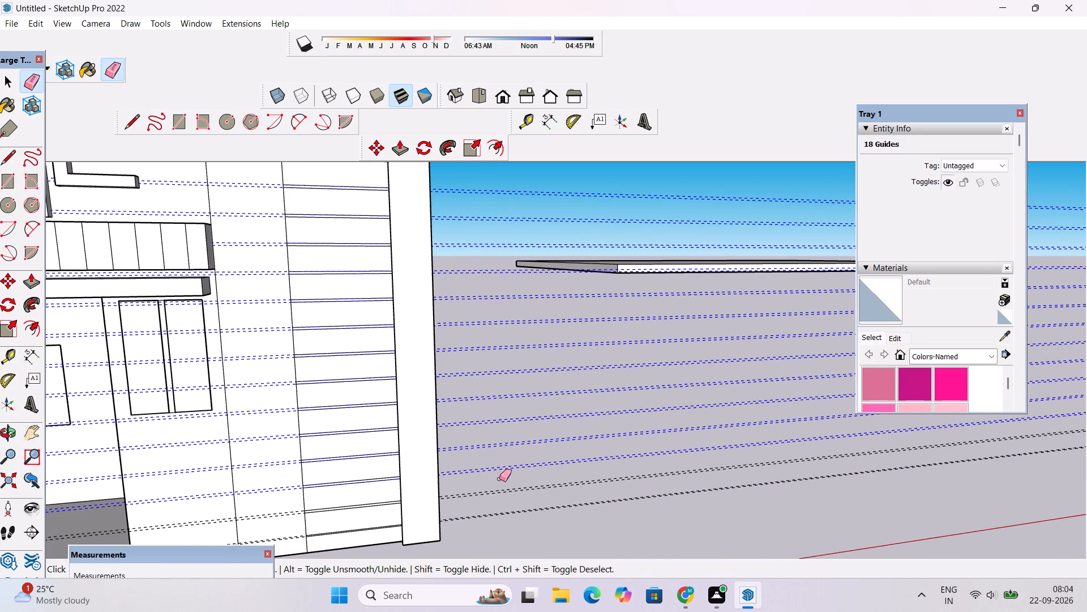
pyautogui.moveTo(499, 479); pyautogui.dragTo(508, 503)
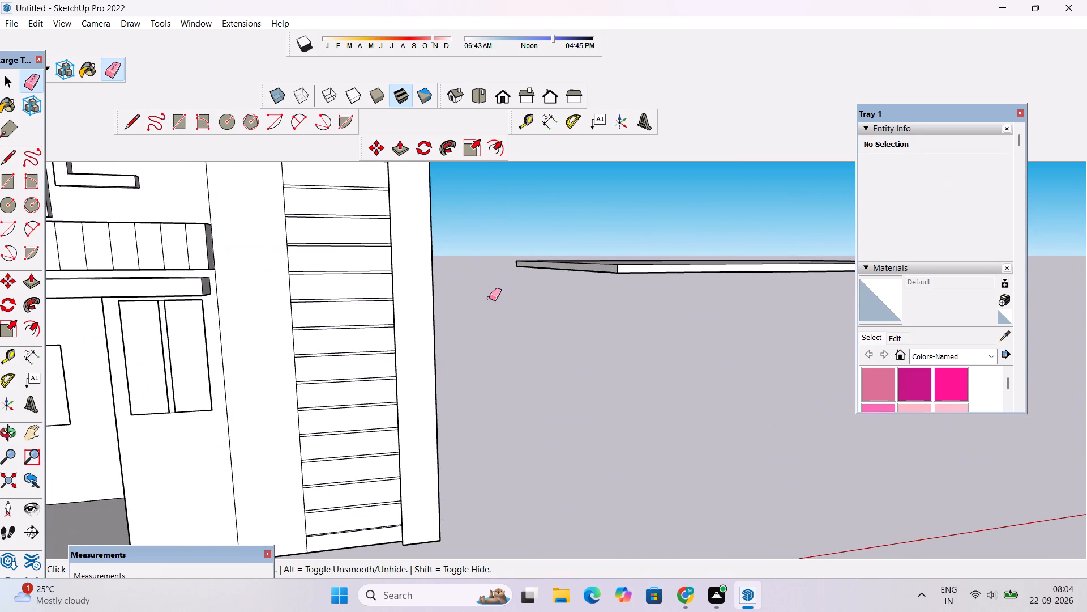
# Examine the whole front facade and the strips on the tall panel beside the end pillar from several angles.
pyautogui.press('o')
pyautogui.scroll(-5, 485, 324)
pyautogui.moveTo(507, 384); pyautogui.dragTo(327, 304)
pyautogui.scroll(3, 323, 285)
pyautogui.moveTo(325, 286); pyautogui.dragTo(510, 316)
pyautogui.scroll(-5, 564, 215)
pyautogui.moveTo(541, 300); pyautogui.dragTo(429, 377)
pyautogui.moveTo(518, 365); pyautogui.dragTo(543, 367)
pyautogui.moveTo(547, 371); pyautogui.dragTo(529, 307)
pyautogui.moveTo(502, 333); pyautogui.dragTo(533, 333)
pyautogui.keyDown('shift'); pyautogui.moveTo(533, 312); pyautogui.dragTo(517, 343); pyautogui.keyUp('shift')
pyautogui.scroll(2, 517, 339)
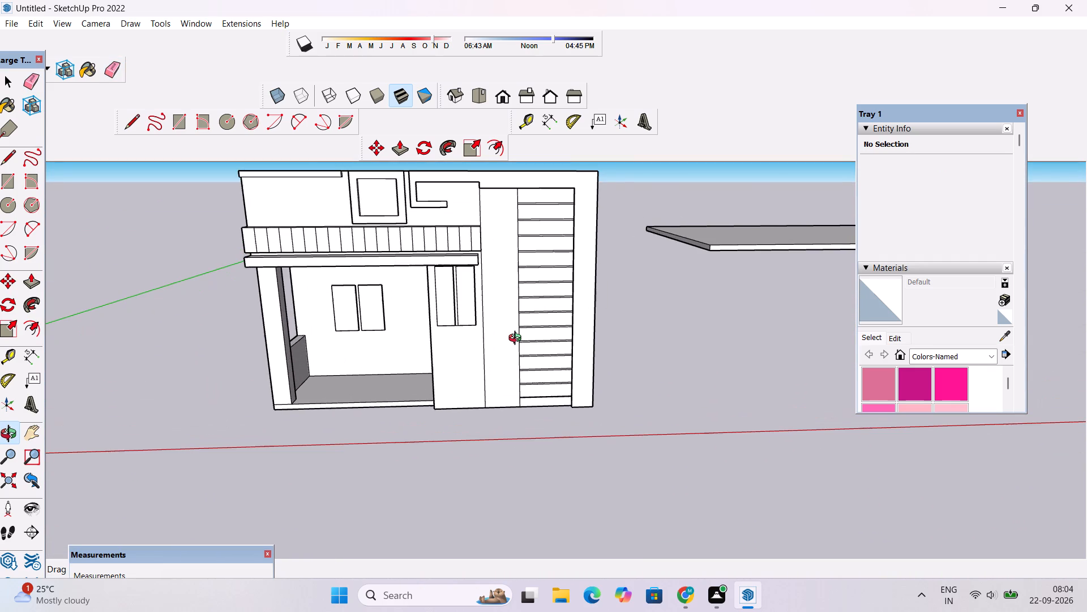
pyautogui.scroll(1, 515, 342)
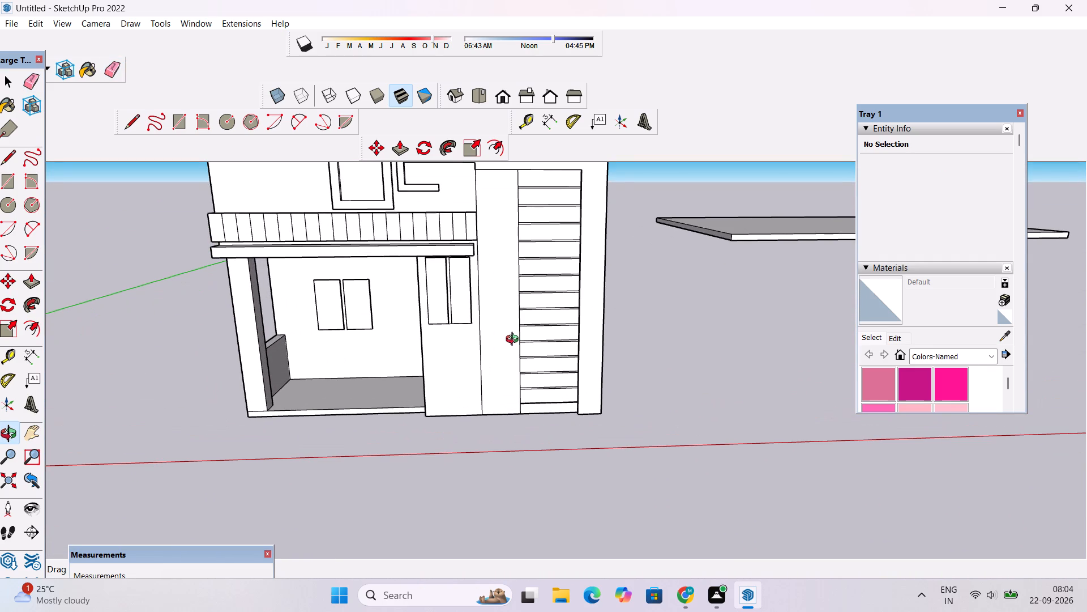
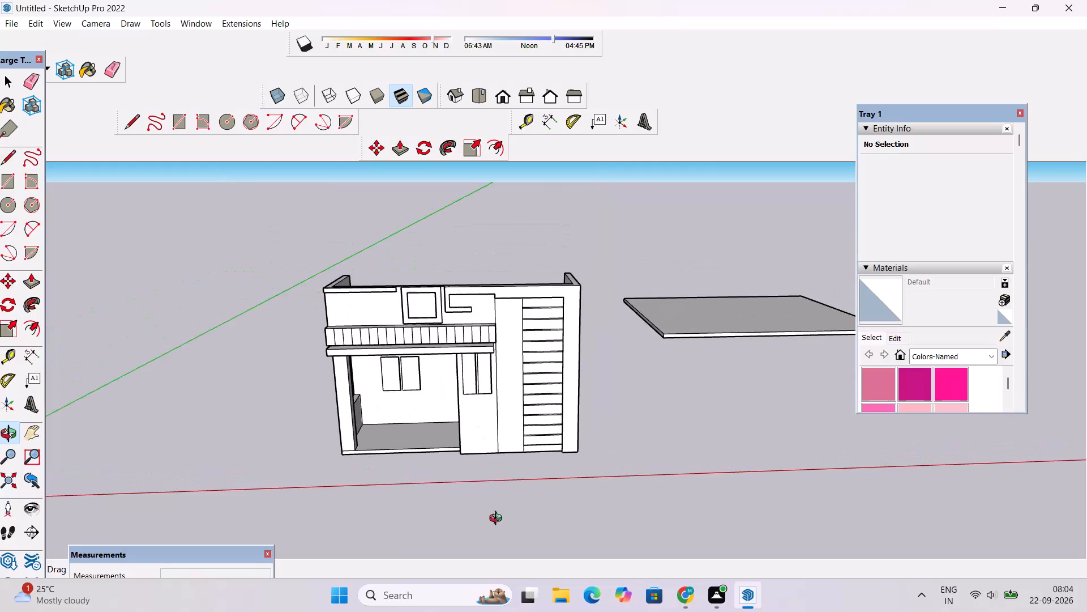
# Examine the house's front facade, side wall and striped panel from several angles and distances.
pyautogui.scroll(6, 494, 517)
pyautogui.moveTo(290, 516); pyautogui.dragTo(613, 448)
pyautogui.moveTo(631, 442); pyautogui.dragTo(541, 458)
pyautogui.scroll(2, 538, 457)
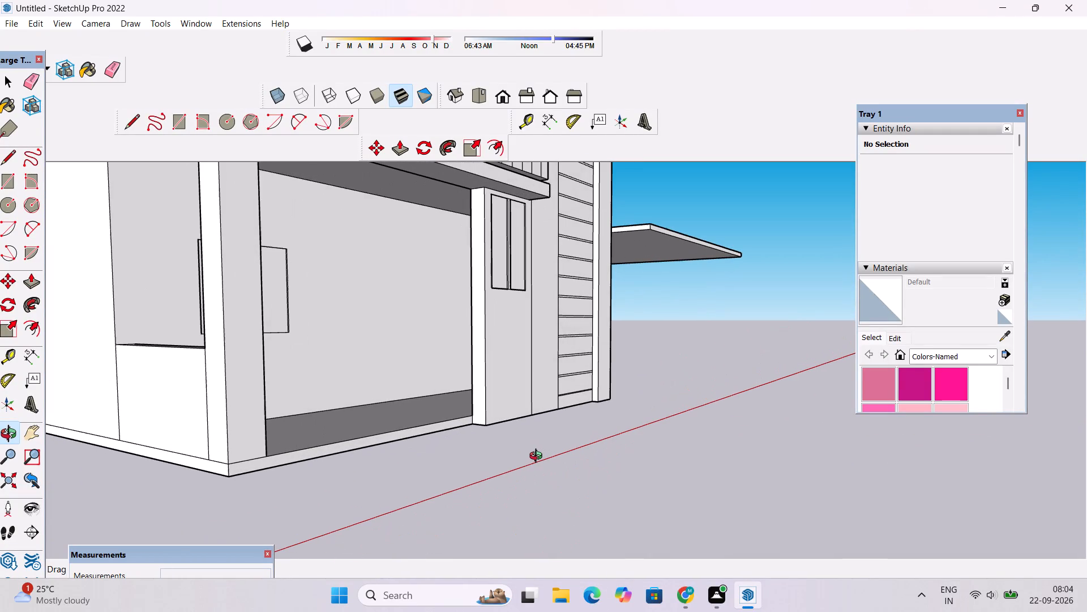
pyautogui.scroll(-3, 538, 457)
pyautogui.moveTo(626, 413); pyautogui.dragTo(583, 422)
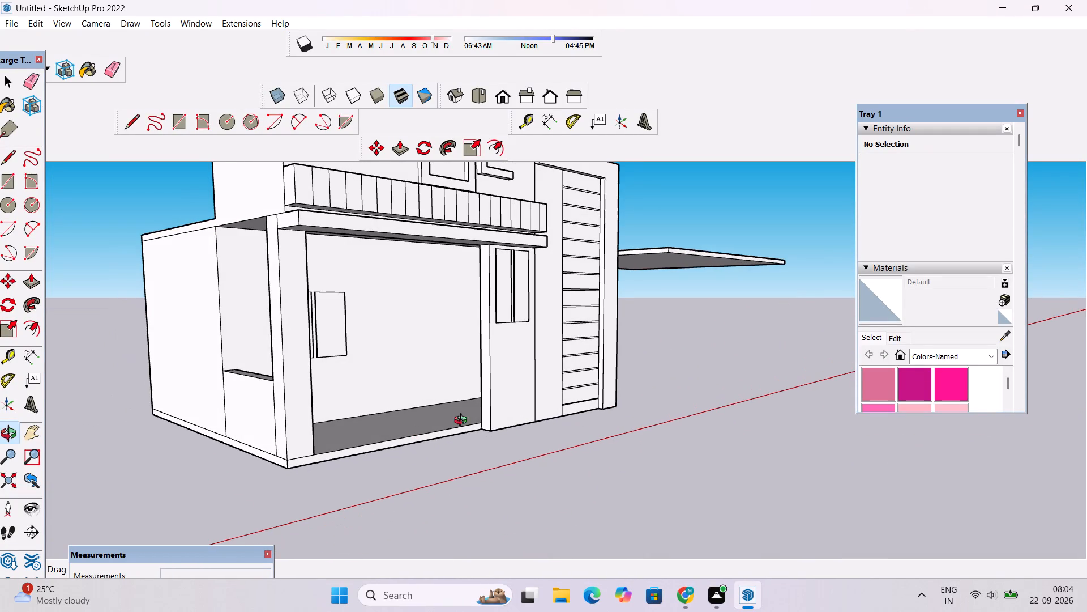
pyautogui.moveTo(867, 358); pyautogui.dragTo(700, 394)
pyautogui.scroll(-5, 700, 393)
pyautogui.scroll(1, 700, 393)
pyautogui.scroll(-2, 700, 393)
pyautogui.moveTo(725, 371); pyautogui.dragTo(699, 409)
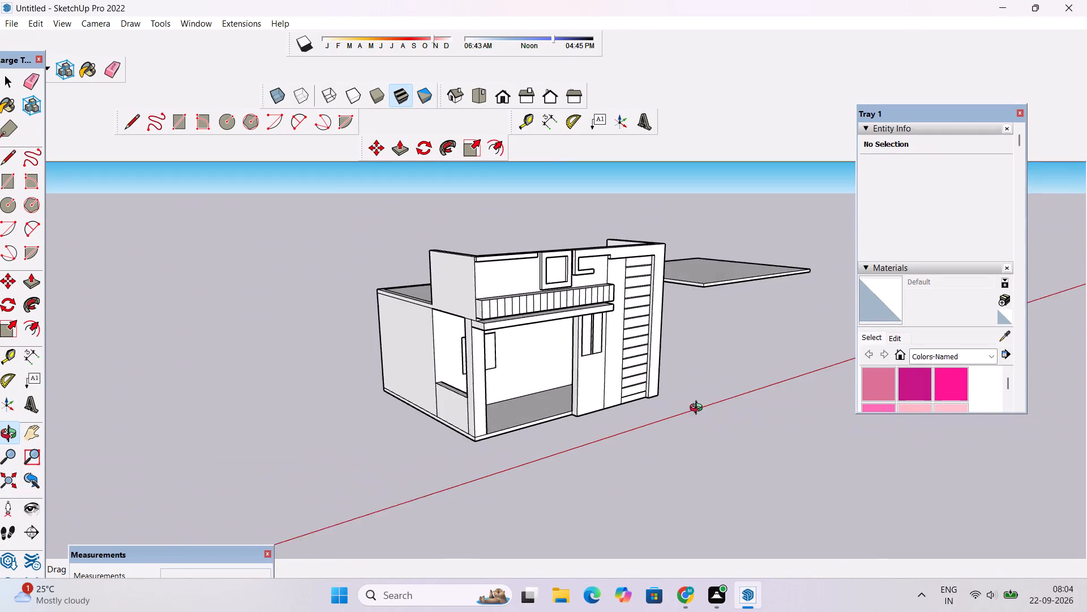
pyautogui.moveTo(699, 409); pyautogui.dragTo(731, 397)
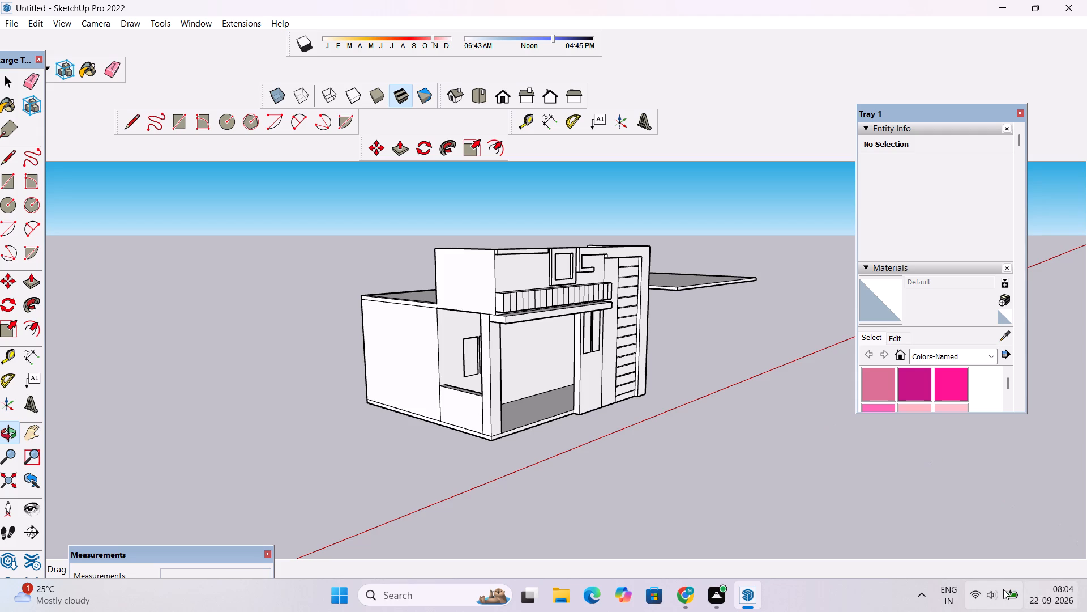
pyautogui.scroll(-6, 542, 401)
pyautogui.moveTo(561, 401); pyautogui.dragTo(559, 401)
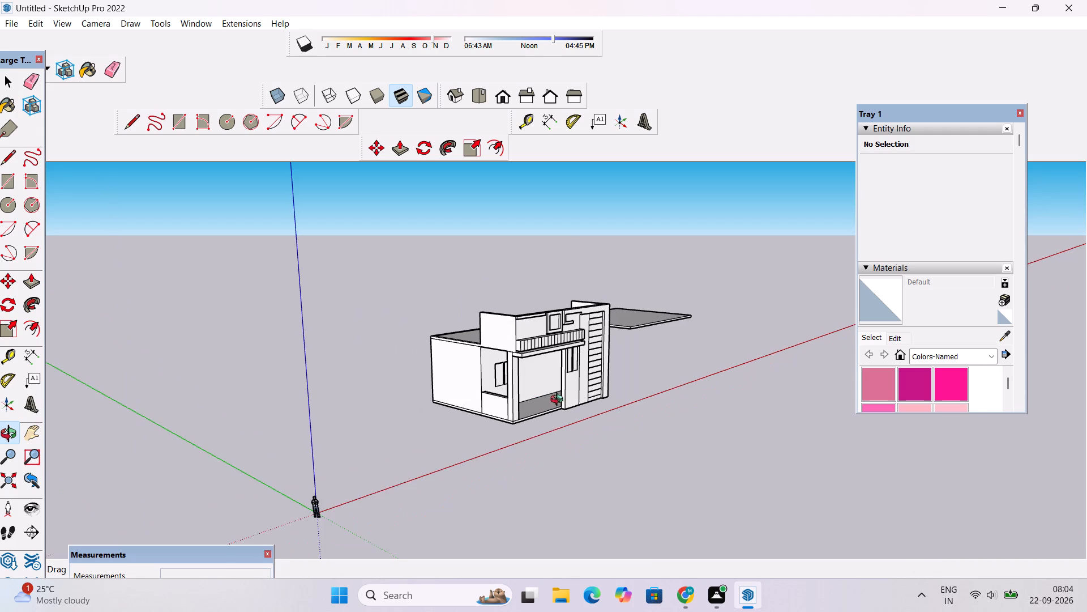
pyautogui.moveTo(559, 401); pyautogui.dragTo(452, 401)
pyautogui.scroll(7, 495, 381)
pyautogui.moveTo(527, 372); pyautogui.dragTo(521, 368)
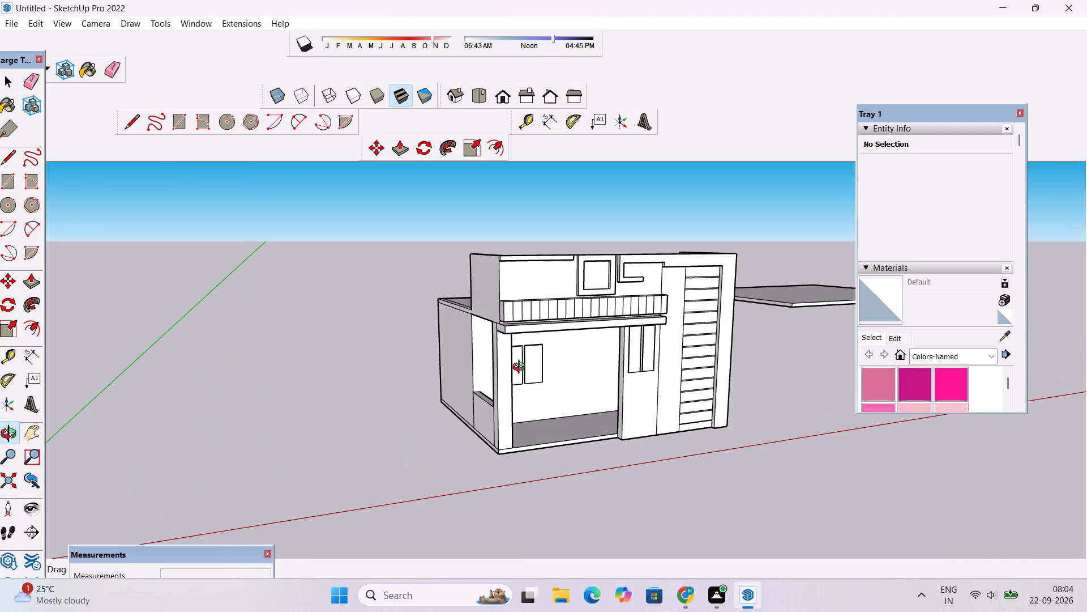
pyautogui.scroll(-1, 515, 368)
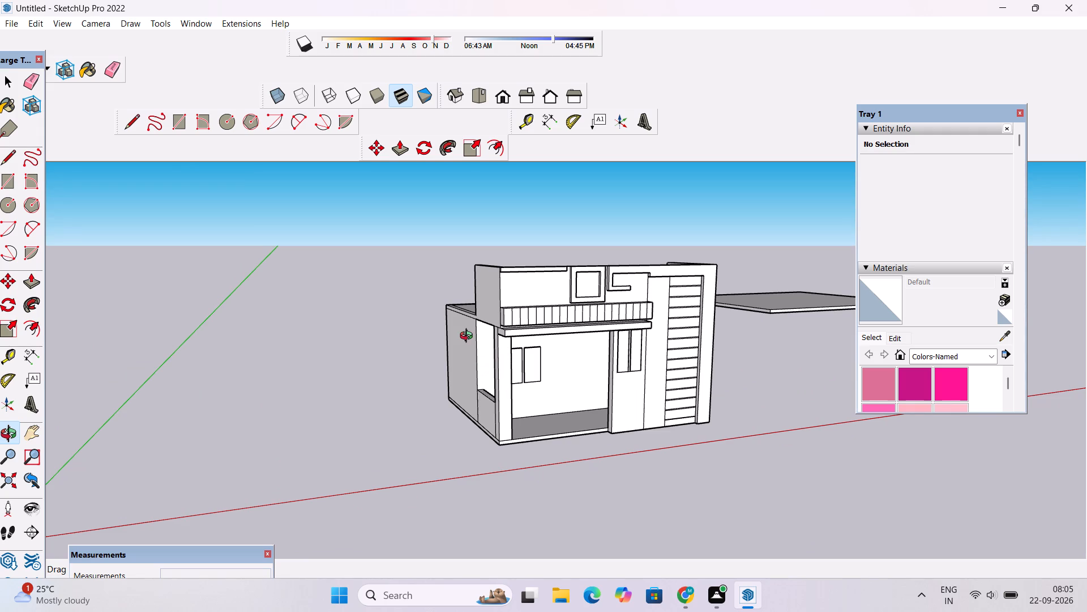
pyautogui.scroll(-2, 468, 347)
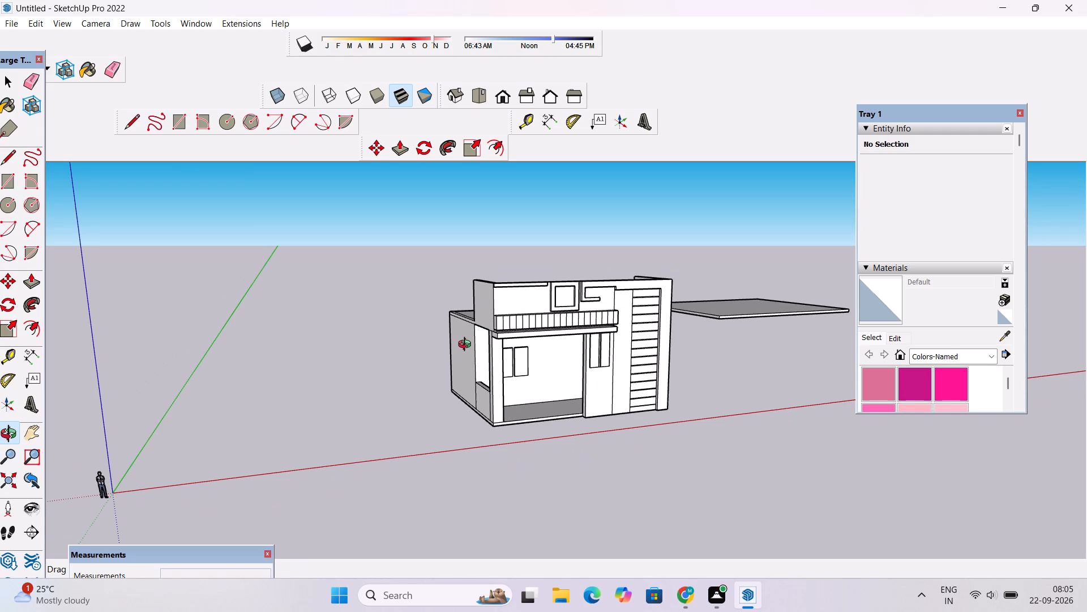
pyautogui.keyDown('shift'); pyautogui.moveTo(467, 346); pyautogui.dragTo(382, 352); pyautogui.keyUp('shift')
pyautogui.scroll(3, 458, 377)
pyautogui.moveTo(525, 373); pyautogui.dragTo(466, 362)
pyautogui.keyDown('shift'); pyautogui.moveTo(470, 360); pyautogui.dragTo(388, 374); pyautogui.keyUp('shift')
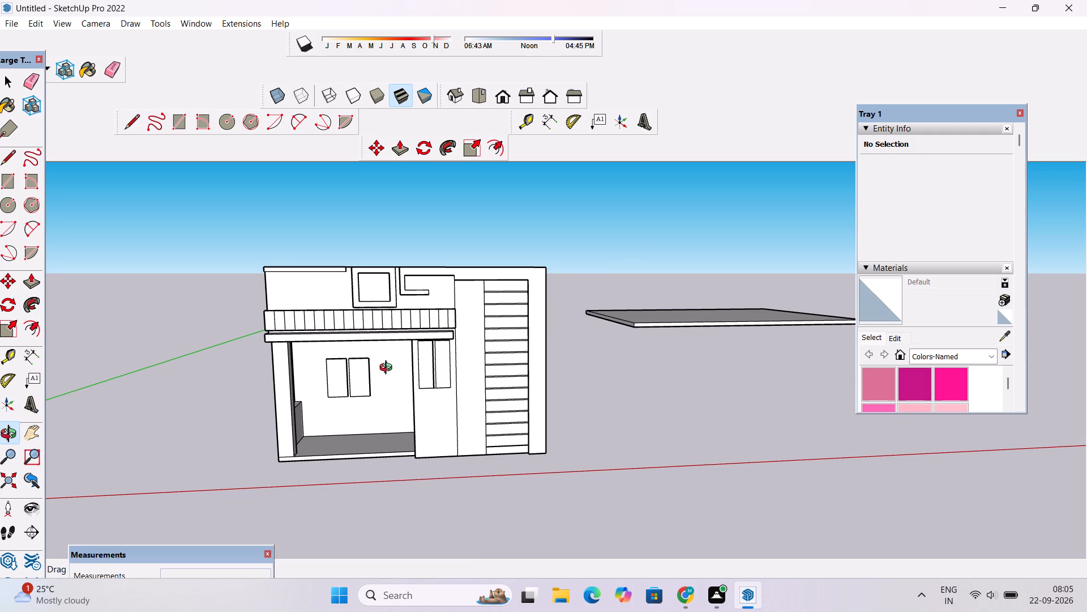
pyautogui.keyDown('shift'); pyautogui.moveTo(389, 379); pyautogui.dragTo(502, 366); pyautogui.keyUp('shift')
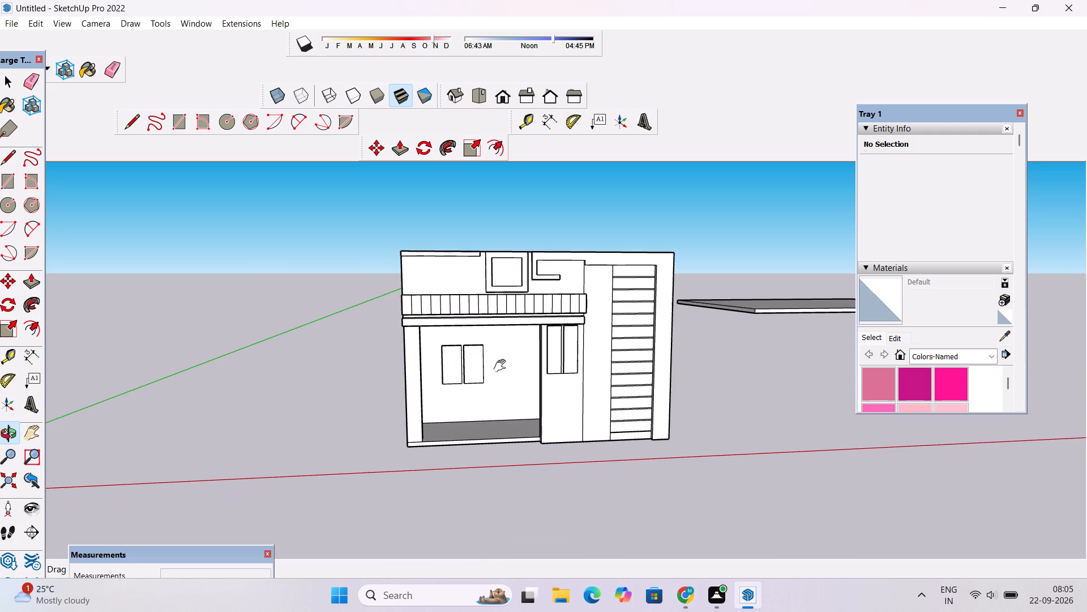
# Draw a door rectangle about 17' 11 1/2" by 8' 6 7/16" on the porch's back wall, level with the window pair's top edge.
pyautogui.scroll(4, 503, 372)
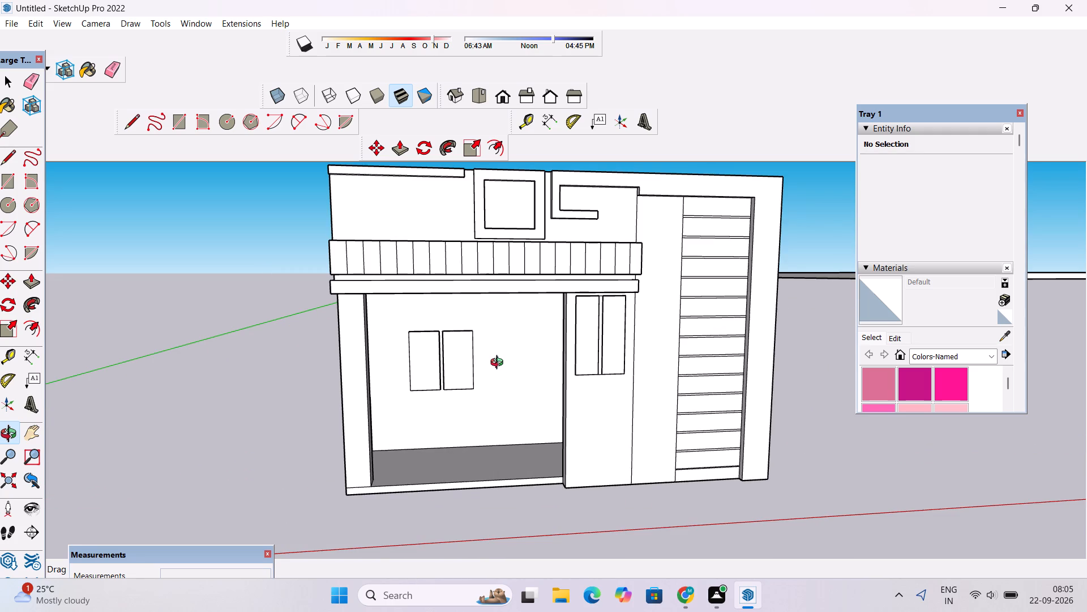
pyautogui.scroll(5, 499, 364)
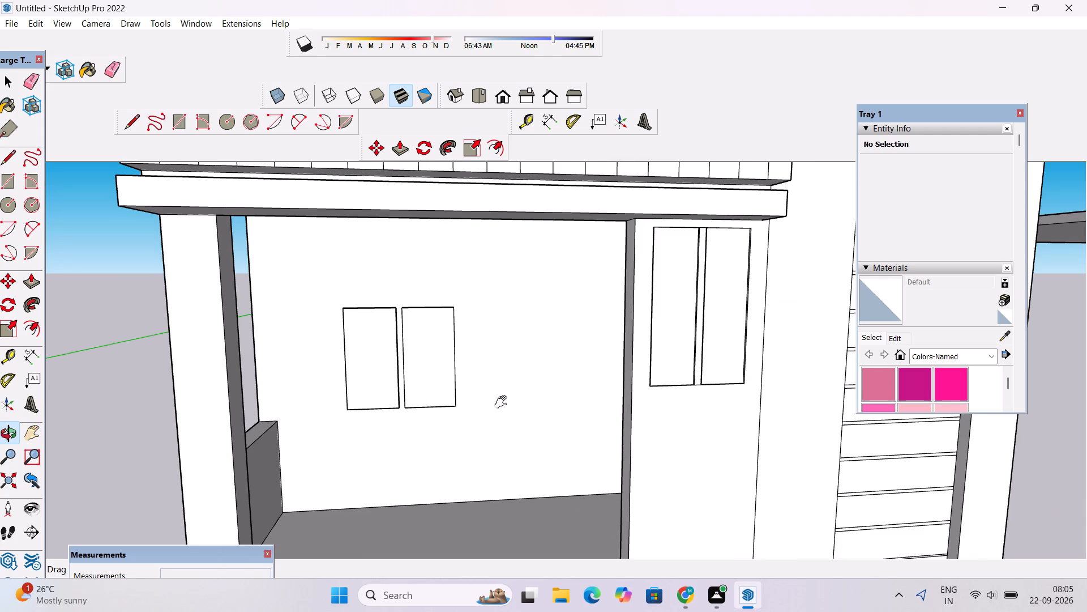
pyautogui.keyDown('shift'); pyautogui.moveTo(510, 390); pyautogui.dragTo(511, 385); pyautogui.keyUp('shift')
pyautogui.scroll(2, 511, 385)
pyautogui.keyDown('shift'); pyautogui.moveTo(446, 413); pyautogui.dragTo(449, 397); pyautogui.keyUp('shift')
pyautogui.moveTo(478, 430); pyautogui.dragTo(465, 415)
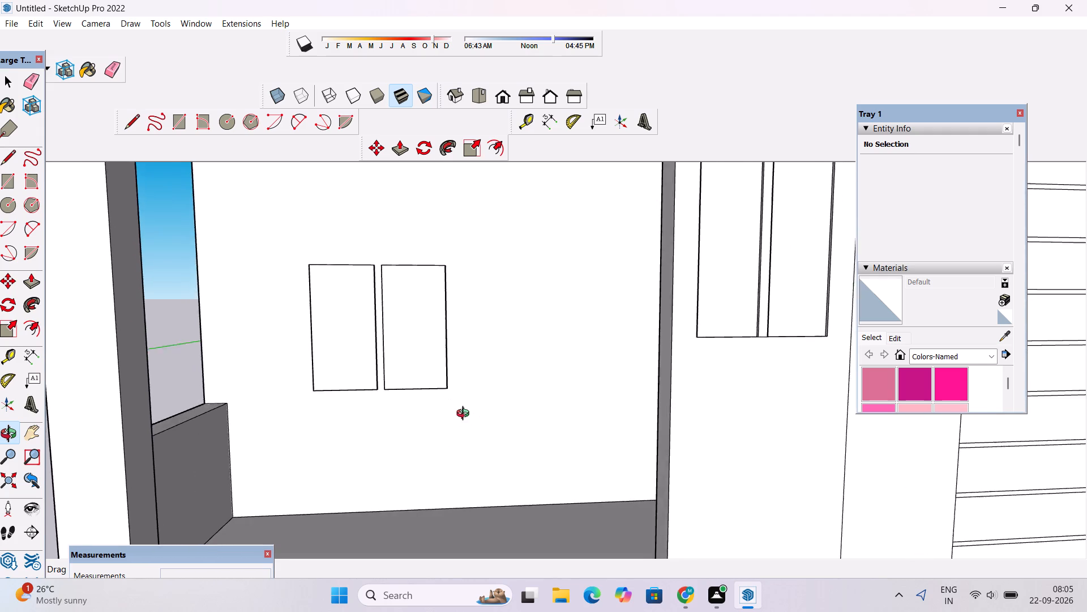
pyautogui.moveTo(465, 415); pyautogui.dragTo(464, 413)
pyautogui.keyDown('shift'); pyautogui.moveTo(464, 413); pyautogui.dragTo(463, 378); pyautogui.keyUp('shift')
pyautogui.scroll(-2, 465, 377)
pyautogui.moveTo(484, 424); pyautogui.dragTo(482, 364)
pyautogui.moveTo(481, 382); pyautogui.dragTo(486, 400)
pyautogui.keyDown('shift'); pyautogui.moveTo(486, 396); pyautogui.dragTo(487, 423); pyautogui.keyUp('shift')
pyautogui.keyDown('shift'); pyautogui.moveTo(485, 416); pyautogui.dragTo(479, 430); pyautogui.keyUp('shift')
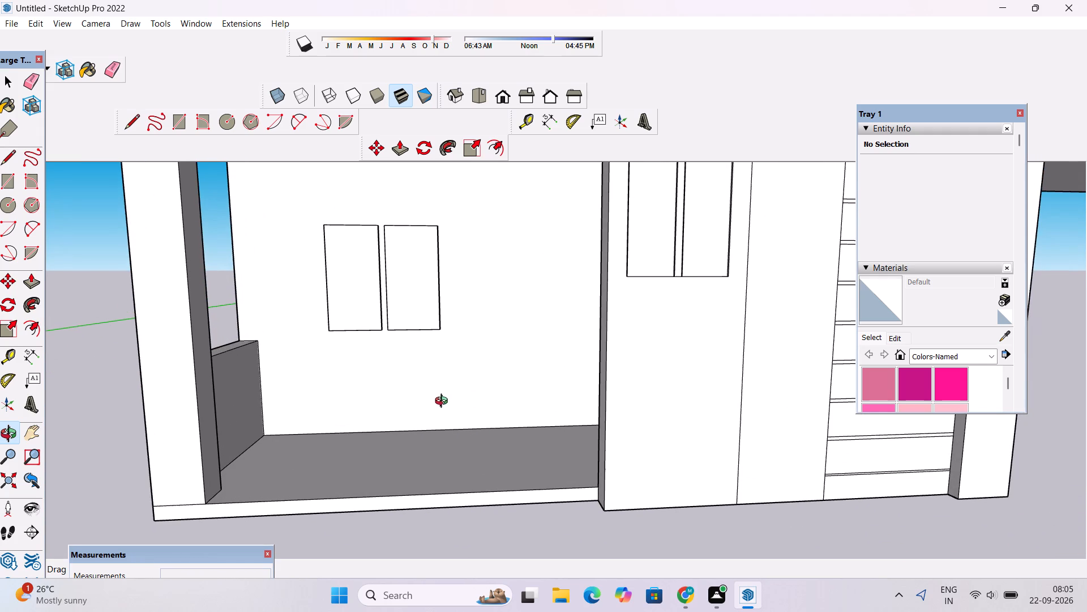
pyautogui.press('r')
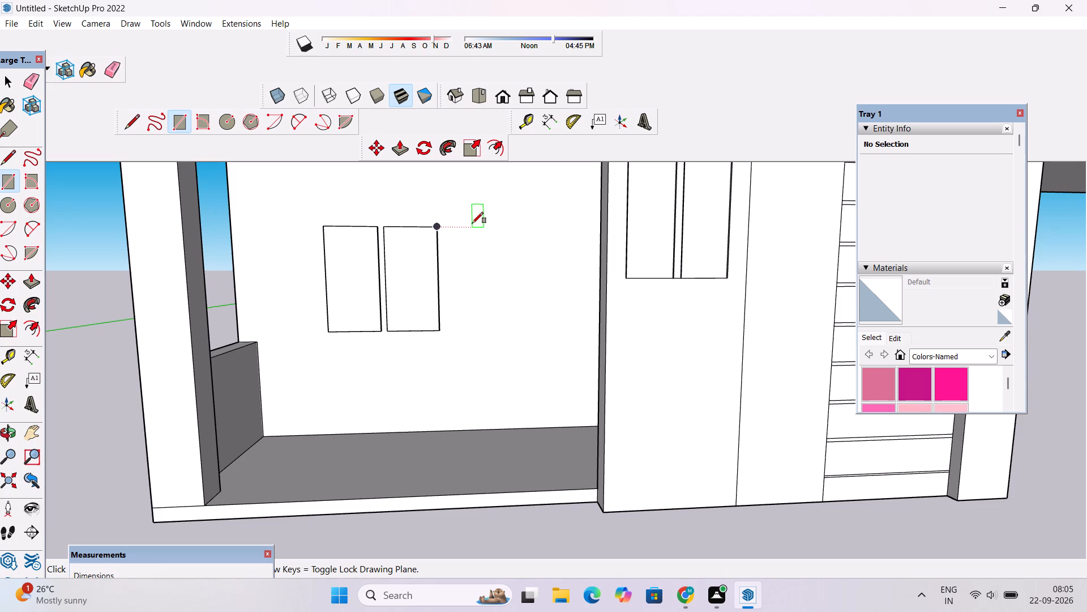
pyautogui.click(522, 228)
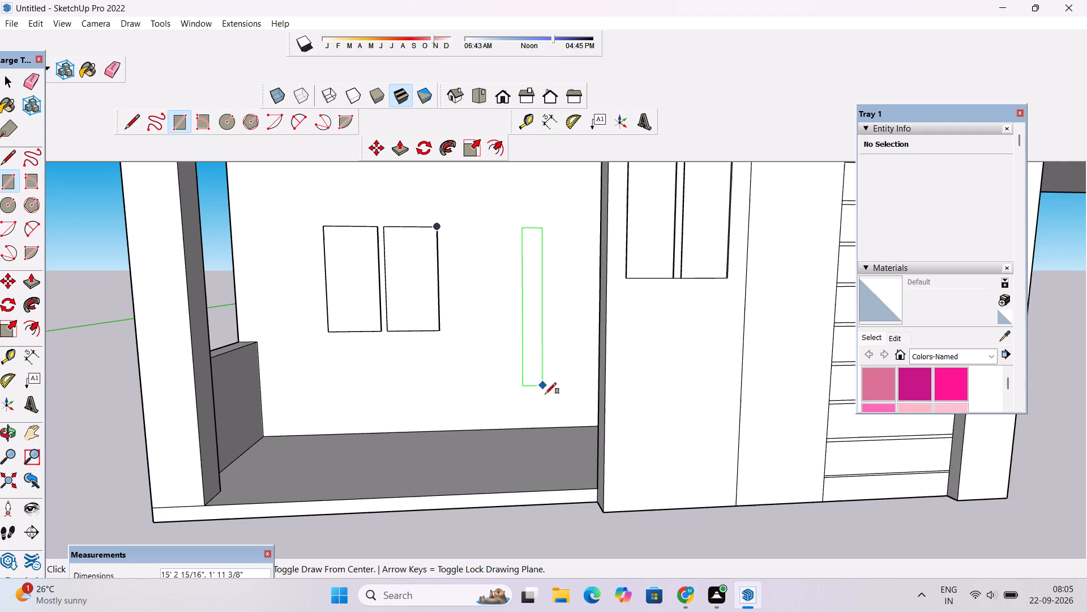
pyautogui.scroll(7, 574, 420)
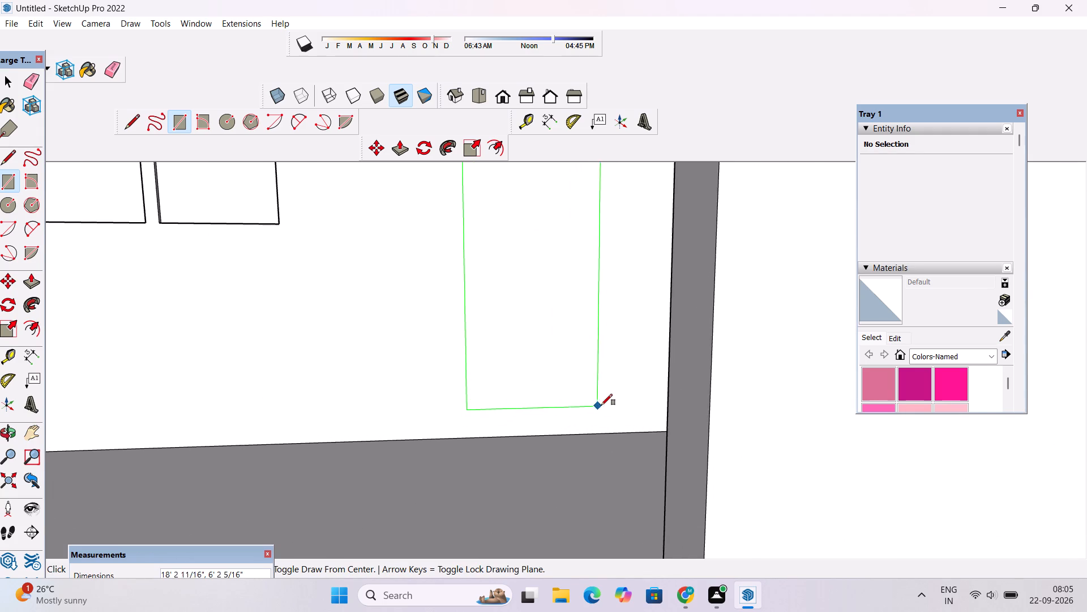
pyautogui.scroll(4, 601, 405)
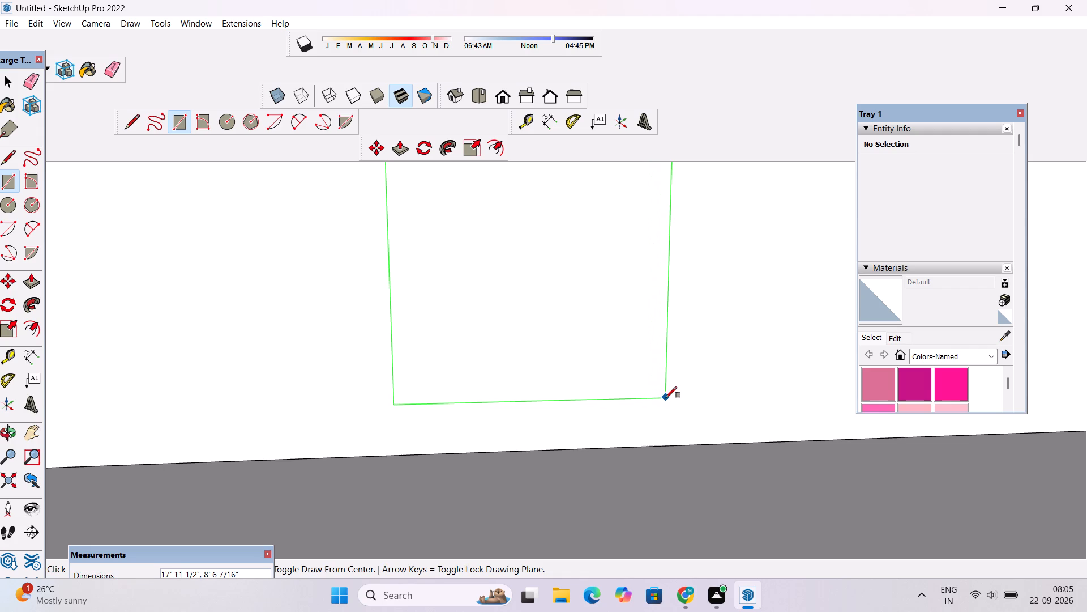
pyautogui.click(666, 398)
pyautogui.press('space')
# Examine the door outline on the porch's back wall and its fit within the whole house from several angles.
pyautogui.press('o')
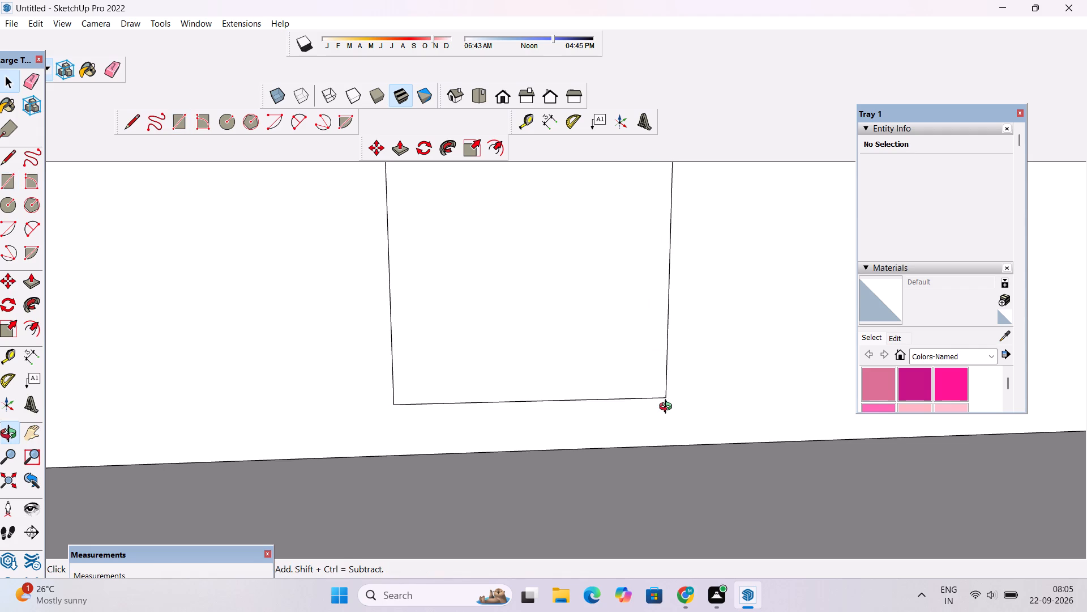
pyautogui.scroll(-9, 668, 408)
pyautogui.moveTo(632, 463); pyautogui.dragTo(609, 416)
pyautogui.scroll(-3, 609, 410)
pyautogui.keyDown('shift'); pyautogui.moveTo(605, 407); pyautogui.dragTo(619, 424); pyautogui.keyUp('shift')
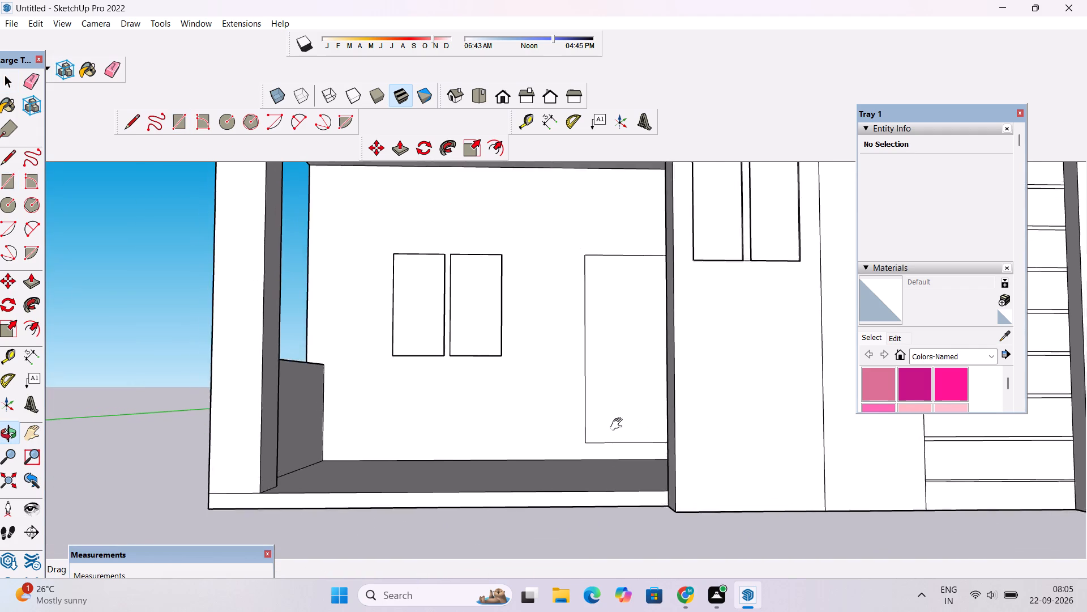
pyautogui.keyDown('shift'); pyautogui.moveTo(619, 424); pyautogui.dragTo(624, 432); pyautogui.keyUp('shift')
pyautogui.scroll(2, 597, 377)
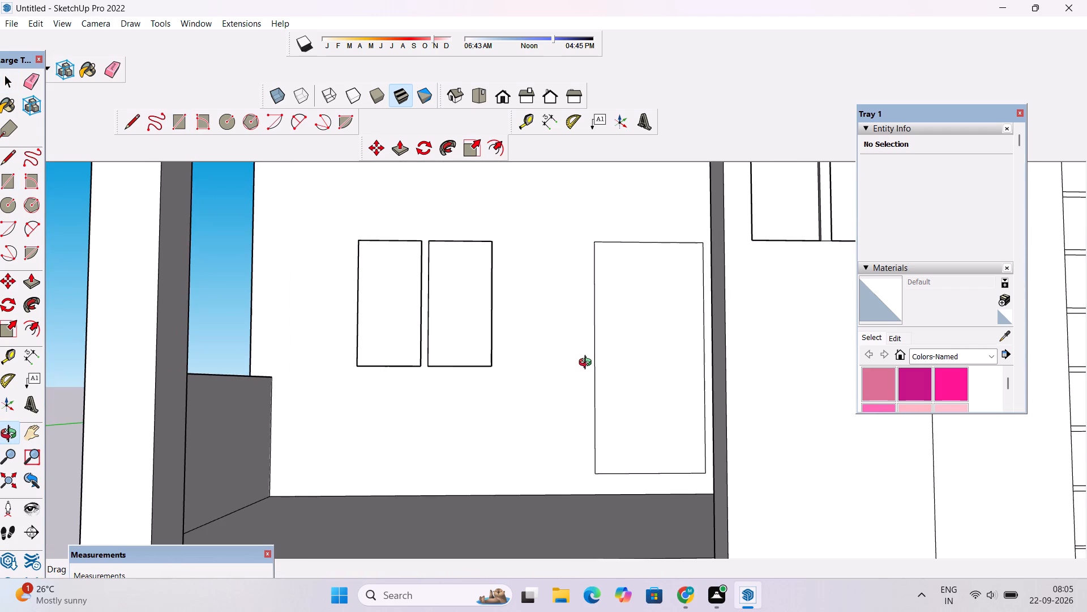
pyautogui.scroll(1, 587, 361)
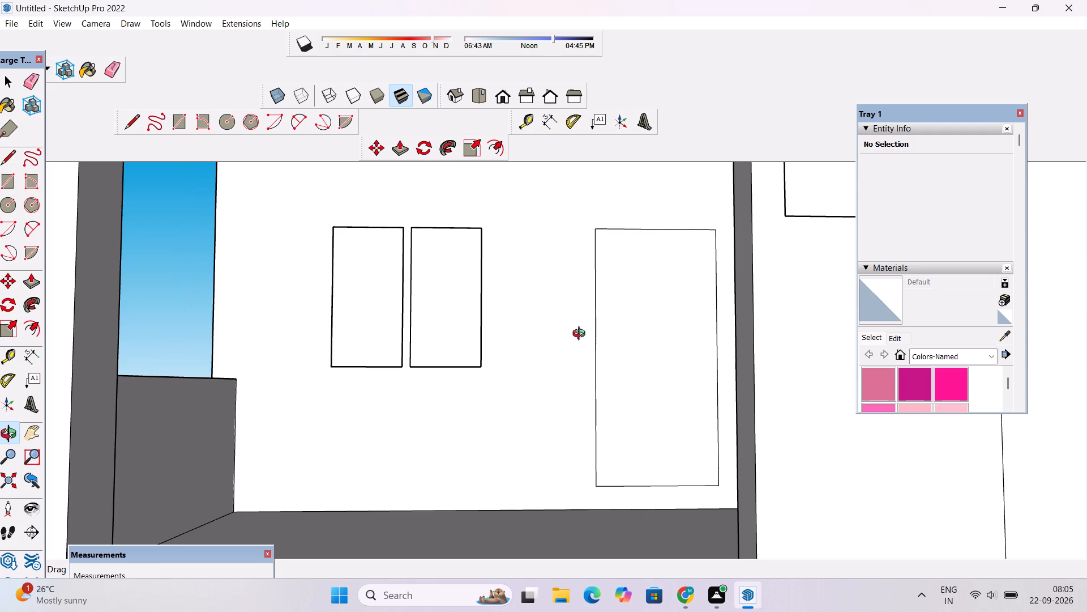
pyautogui.scroll(-8, 621, 339)
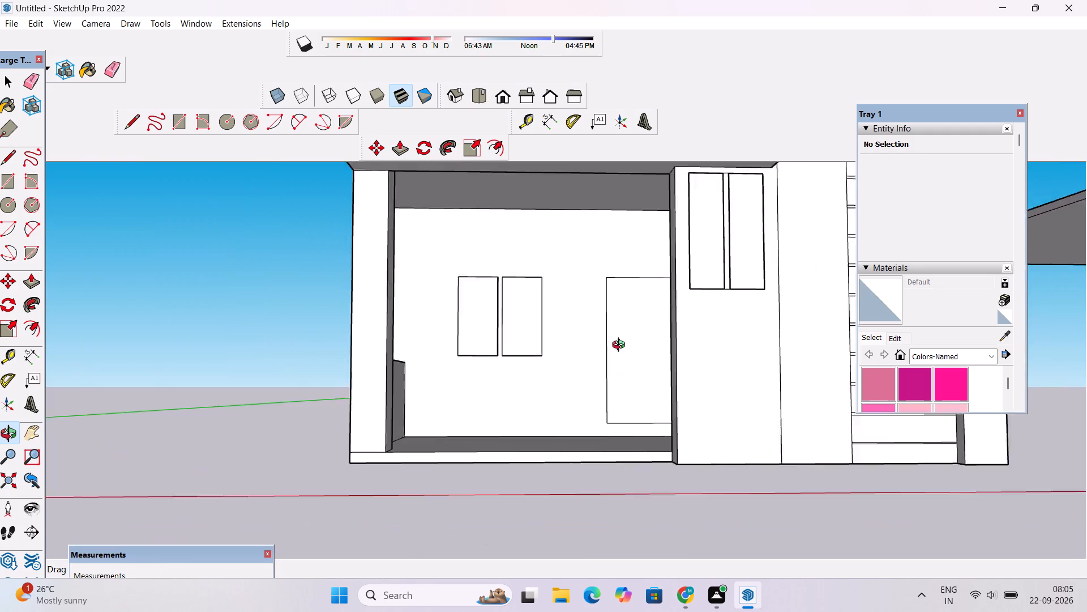
pyautogui.scroll(-1, 621, 346)
pyautogui.moveTo(585, 367); pyautogui.dragTo(581, 407)
pyautogui.scroll(-9, 579, 413)
pyautogui.scroll(5, 577, 420)
pyautogui.scroll(3, 554, 307)
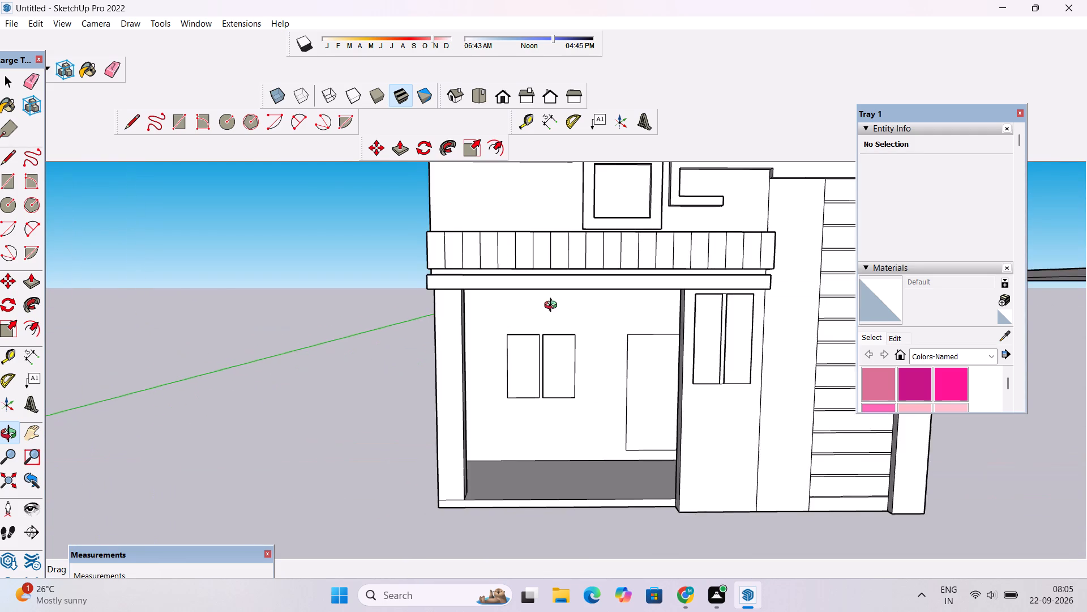
pyautogui.moveTo(394, 359); pyautogui.dragTo(328, 377)
pyautogui.scroll(-8, 370, 350)
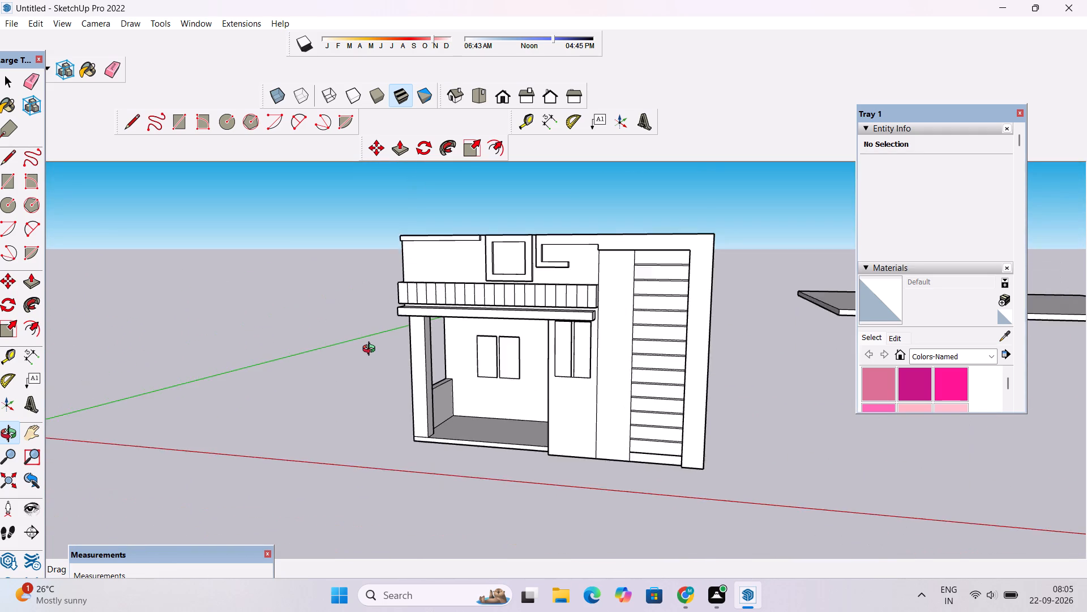
pyautogui.scroll(-7, 371, 350)
pyautogui.moveTo(362, 384); pyautogui.dragTo(343, 397)
pyautogui.scroll(-7, 396, 370)
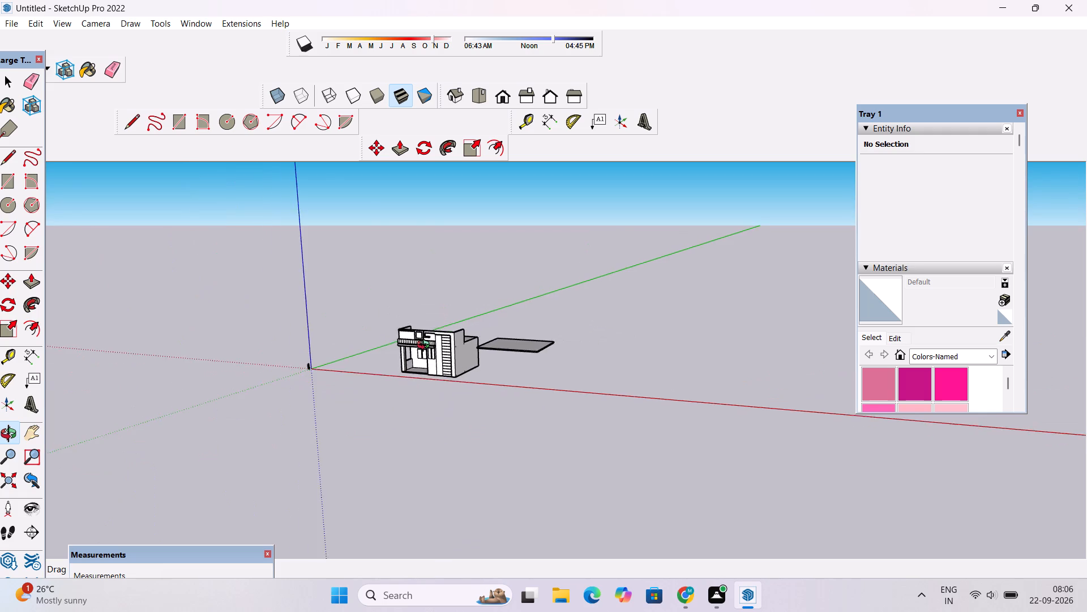
pyautogui.scroll(-4, 426, 346)
pyautogui.scroll(5, 431, 434)
pyautogui.scroll(8, 371, 335)
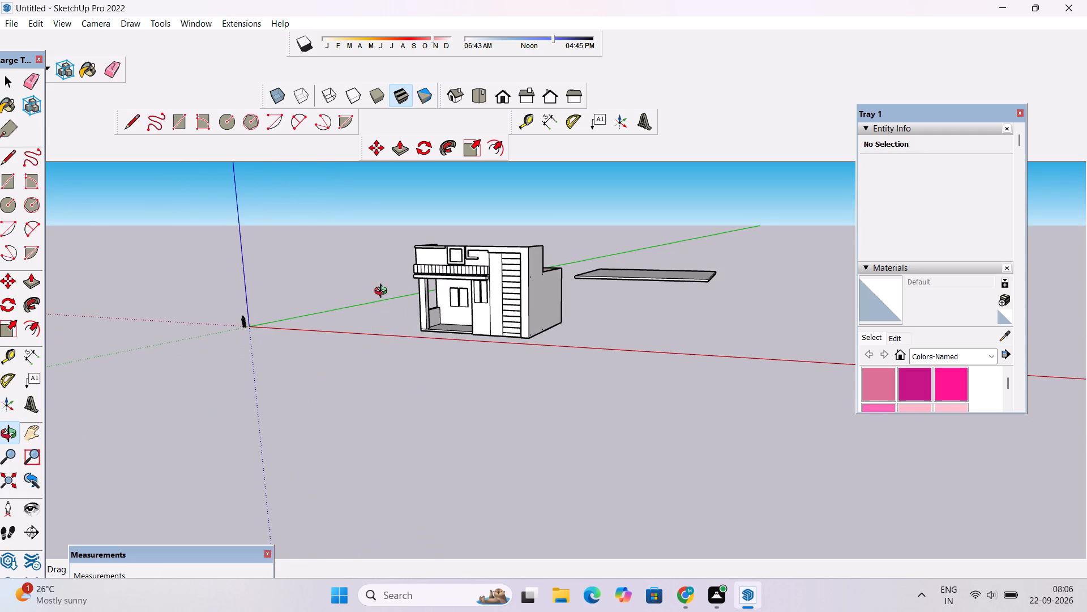
pyautogui.scroll(2, 383, 289)
pyautogui.scroll(-3, 384, 291)
pyautogui.scroll(4, 472, 263)
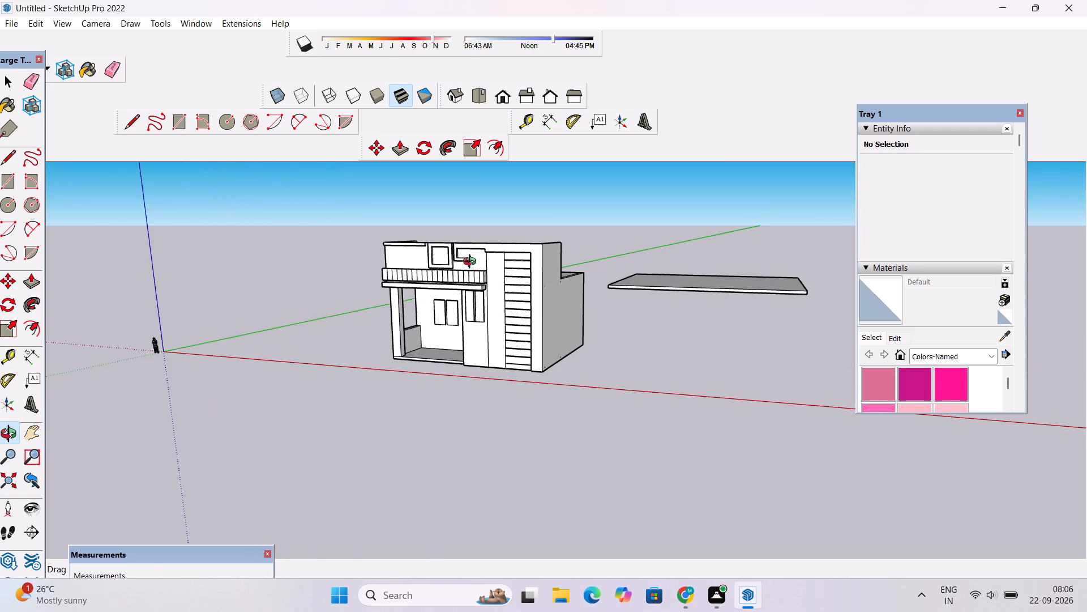
pyautogui.scroll(4, 472, 263)
pyautogui.moveTo(422, 286); pyautogui.dragTo(829, 253)
pyautogui.moveTo(830, 255); pyautogui.dragTo(617, 304)
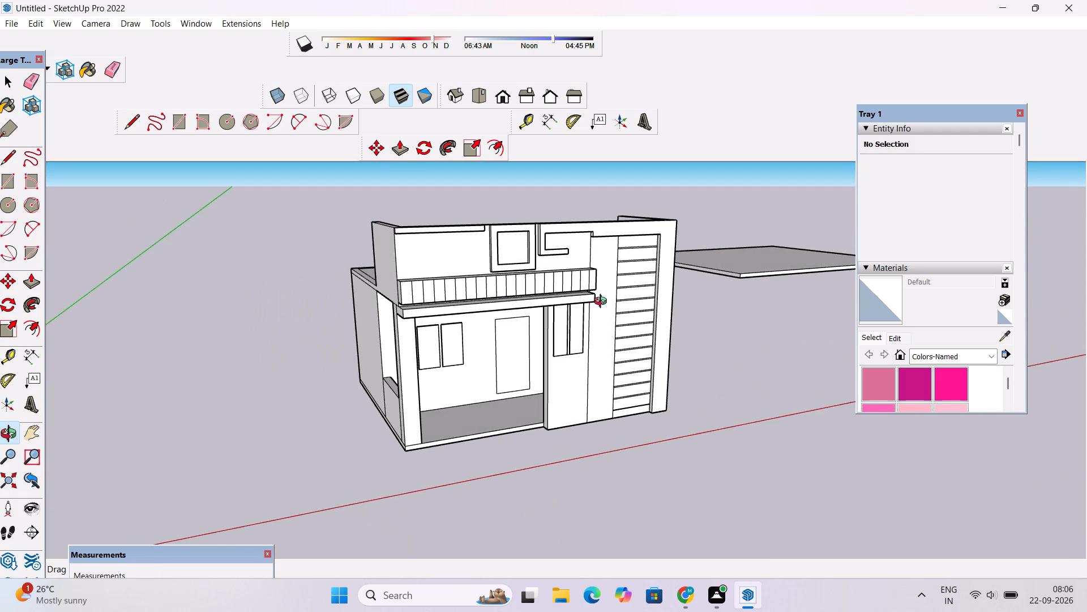
pyautogui.keyDown('shift'); pyautogui.moveTo(575, 351); pyautogui.dragTo(550, 297); pyautogui.keyUp('shift')
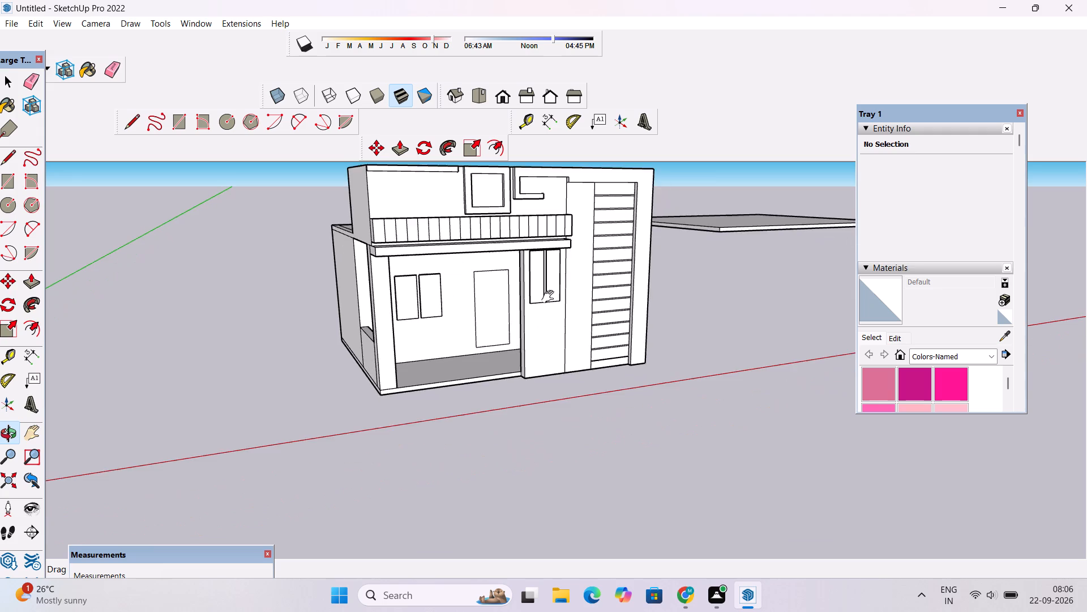
# Examine the door outline and the neighbouring windows on the porch's back wall up close.
pyautogui.moveTo(555, 316); pyautogui.dragTo(504, 338)
pyautogui.scroll(3, 504, 343)
pyautogui.moveTo(513, 356); pyautogui.dragTo(491, 340)
pyautogui.keyDown('shift'); pyautogui.moveTo(486, 336); pyautogui.dragTo(537, 385); pyautogui.keyUp('shift')
pyautogui.scroll(6, 469, 382)
pyautogui.moveTo(467, 388); pyautogui.dragTo(371, 348)
pyautogui.moveTo(368, 348); pyautogui.dragTo(393, 383)
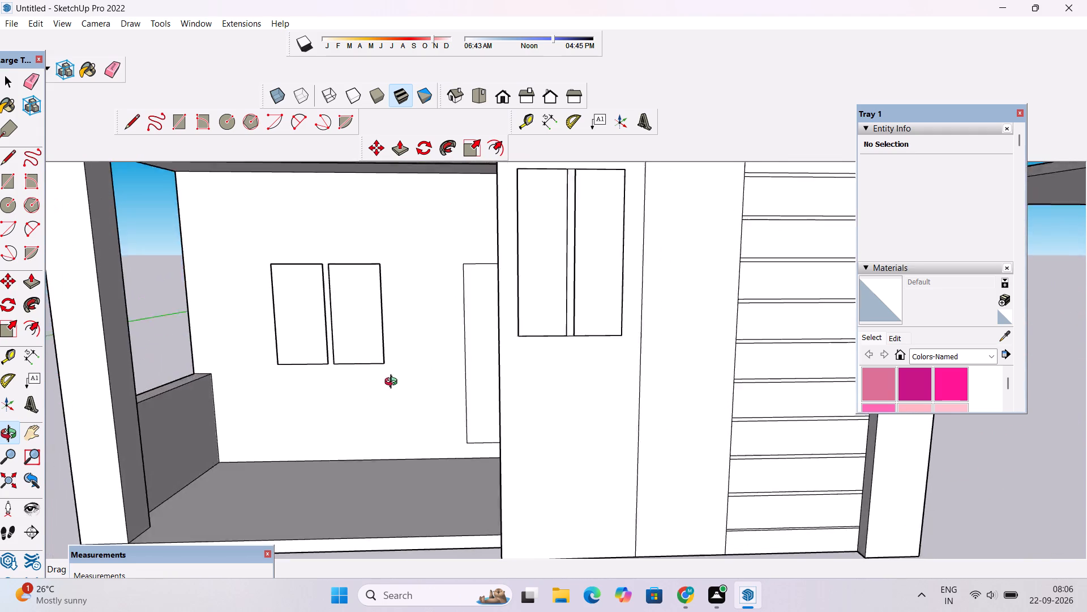
pyautogui.moveTo(393, 383); pyautogui.dragTo(446, 402)
pyautogui.keyDown('shift'); pyautogui.moveTo(453, 389); pyautogui.dragTo(470, 397); pyautogui.keyUp('shift')
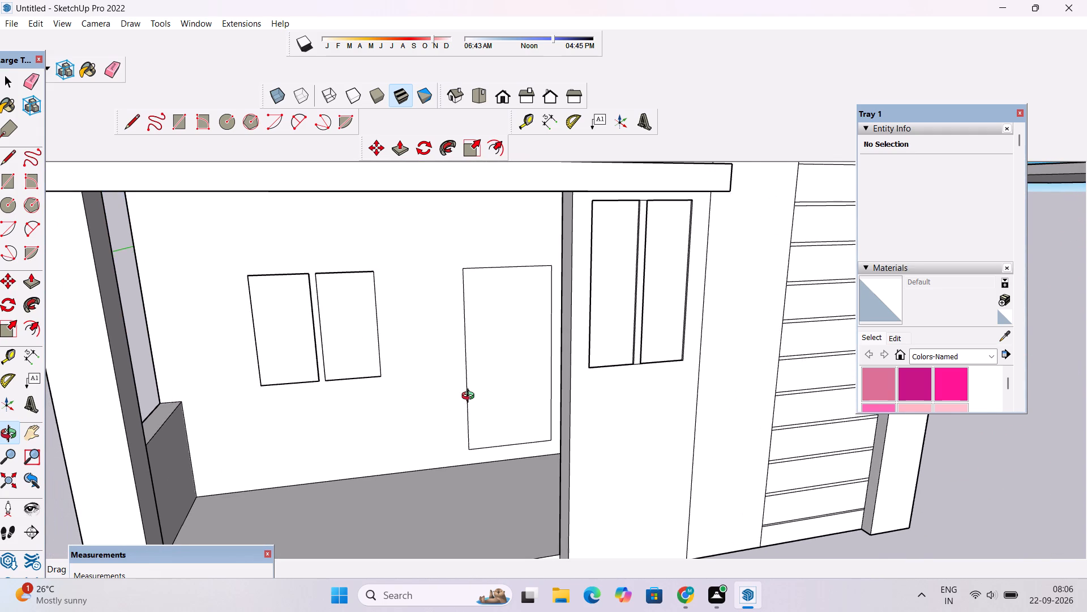
pyautogui.scroll(1, 471, 398)
pyautogui.moveTo(470, 400); pyautogui.dragTo(478, 424)
pyautogui.scroll(1, 474, 423)
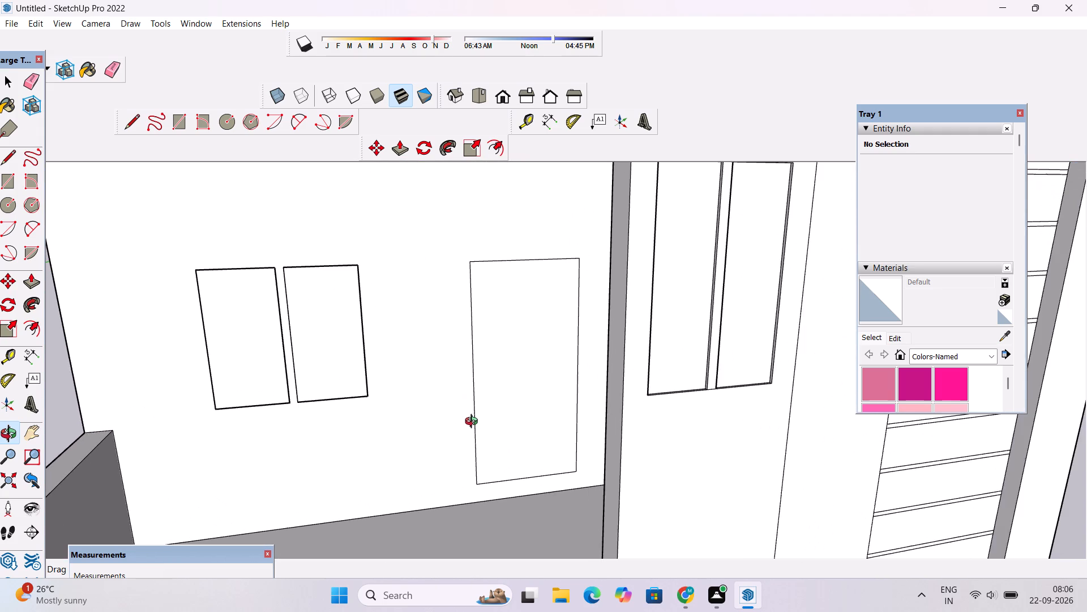
pyautogui.keyDown('shift'); pyautogui.moveTo(474, 424); pyautogui.dragTo(478, 440); pyautogui.keyUp('shift')
pyautogui.keyDown('shift'); pyautogui.moveTo(481, 409); pyautogui.dragTo(455, 373); pyautogui.keyUp('shift')
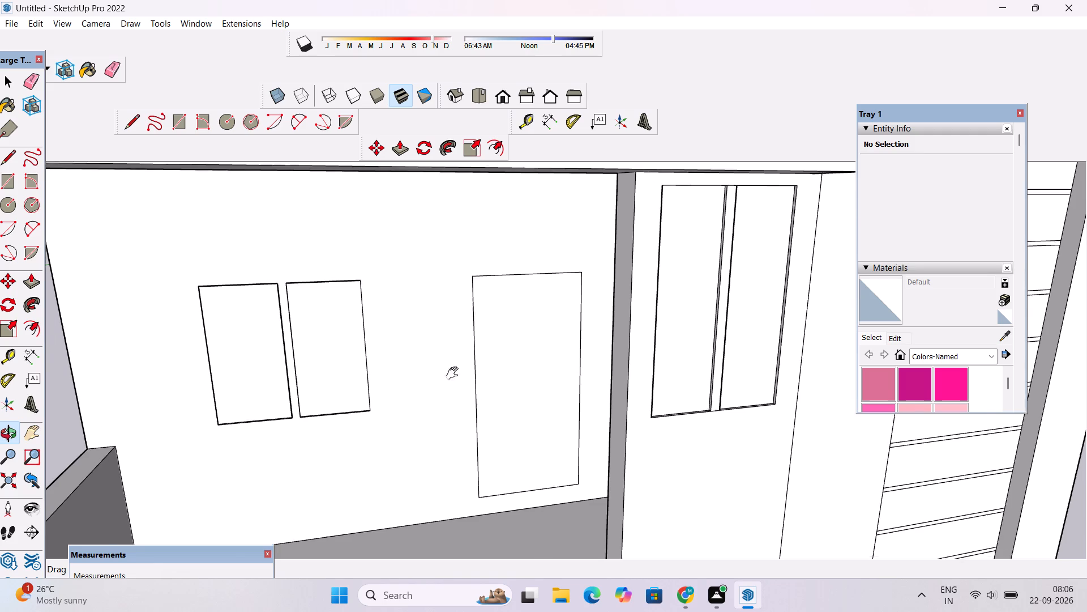
pyautogui.keyDown('shift'); pyautogui.moveTo(455, 373); pyautogui.dragTo(435, 342); pyautogui.keyUp('shift')
pyautogui.moveTo(444, 355); pyautogui.dragTo(400, 383)
pyautogui.moveTo(440, 358); pyautogui.dragTo(458, 360)
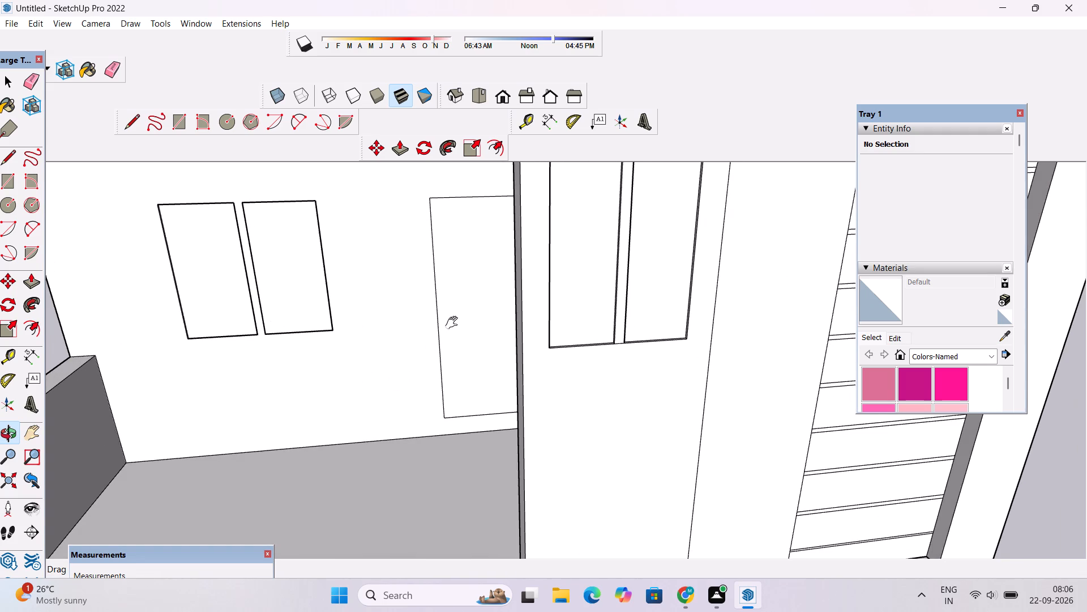
# Draw a door knob circle with a 6" radius near the window-side edge of the door, around mid-height.
pyautogui.keyDown('shift'); pyautogui.scroll(6, 454, 323); pyautogui.keyUp('shift')
pyautogui.keyDown('shift'); pyautogui.moveTo(453, 348); pyautogui.dragTo(456, 358); pyautogui.keyUp('shift')
pyautogui.press('c')
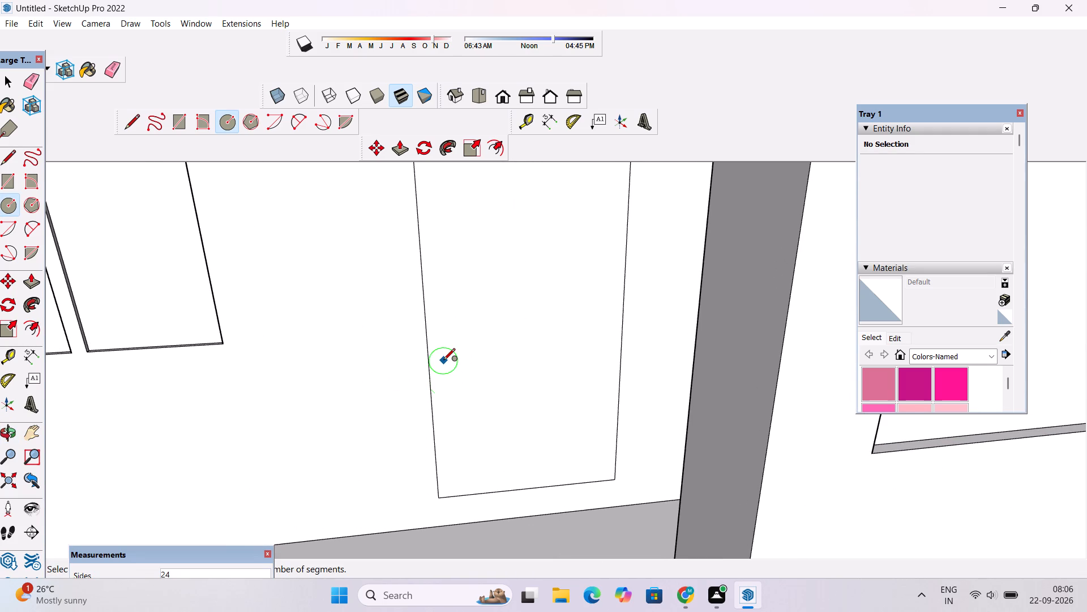
pyautogui.scroll(-5, 443, 361)
pyautogui.scroll(3, 443, 361)
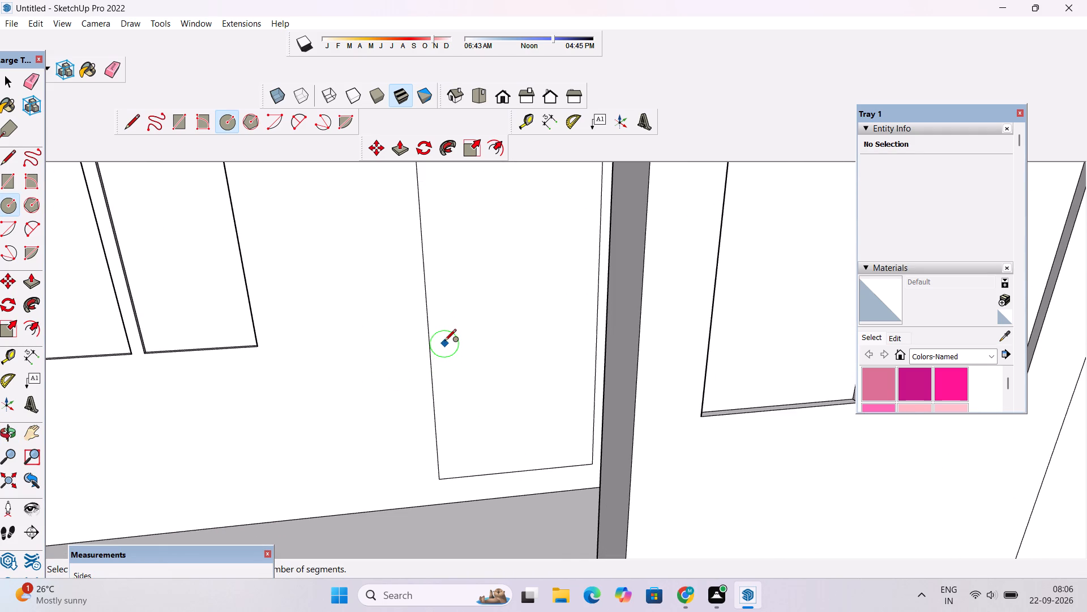
pyautogui.click(444, 330)
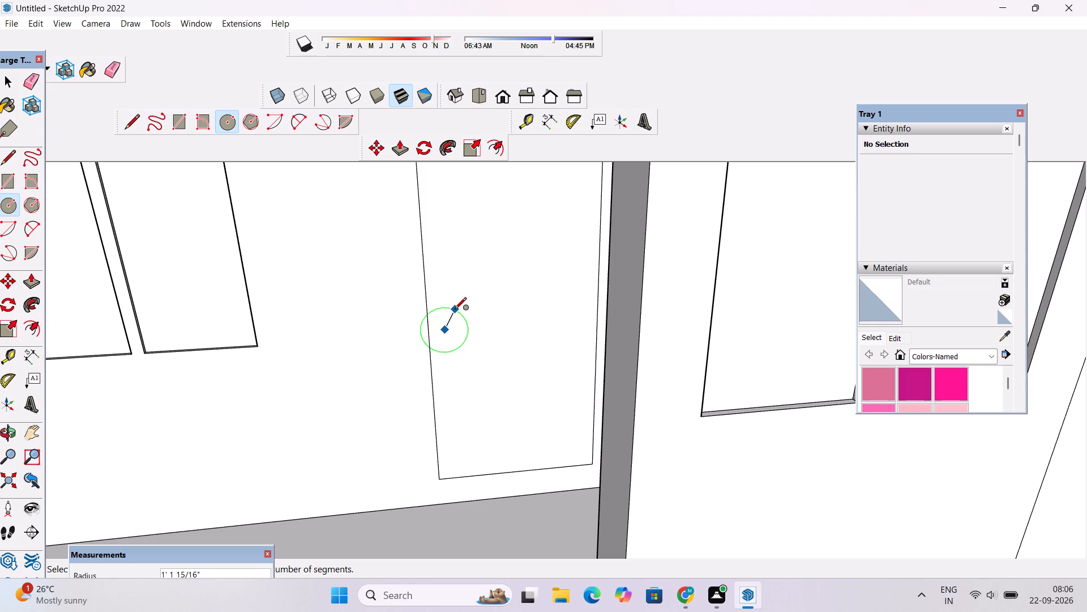
pyautogui.write('6"')
pyautogui.press('Return')
# Examine the door with its knob circle in relation to the porch and the whole front facade from several angles.
pyautogui.scroll(-8, 440, 333)
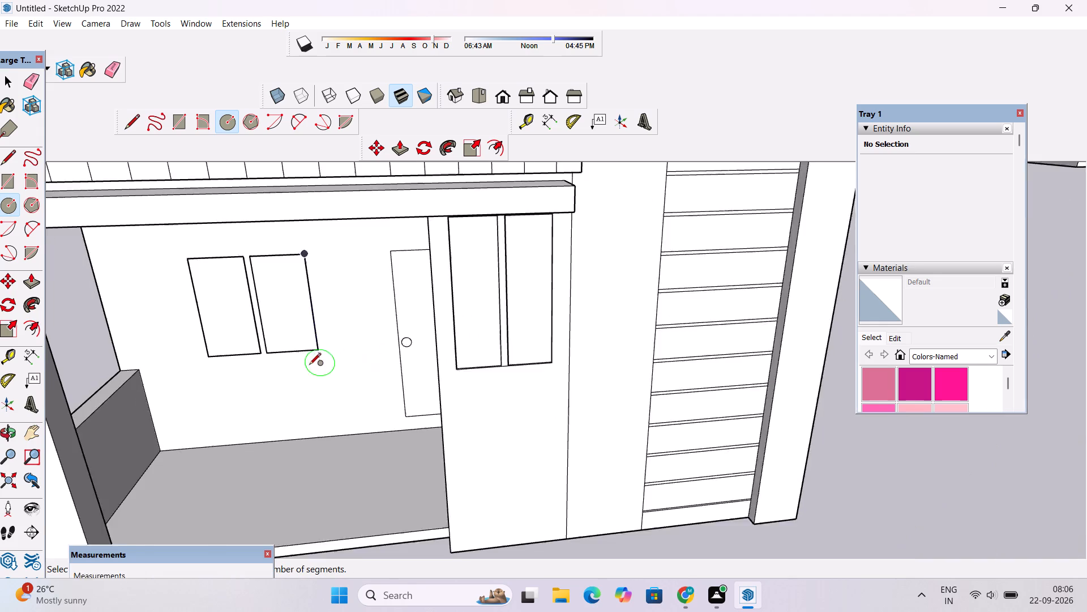
pyautogui.scroll(-1, 309, 365)
pyautogui.scroll(-2, 365, 362)
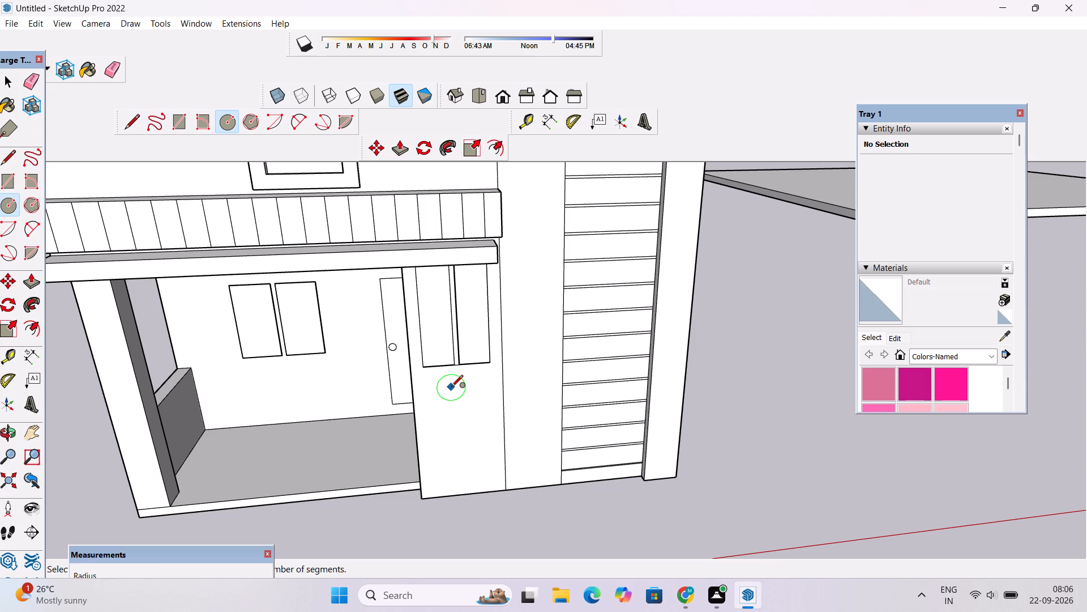
pyautogui.press('space')
pyautogui.press('o')
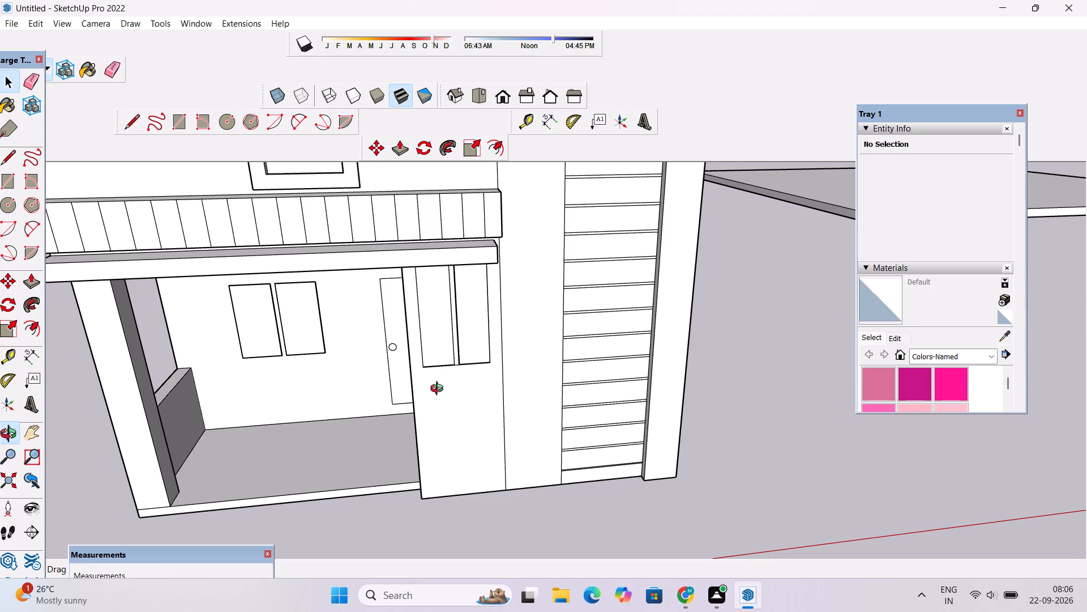
pyautogui.click(33, 433)
pyautogui.moveTo(103, 420); pyautogui.dragTo(195, 329)
pyautogui.moveTo(242, 411); pyautogui.dragTo(237, 398)
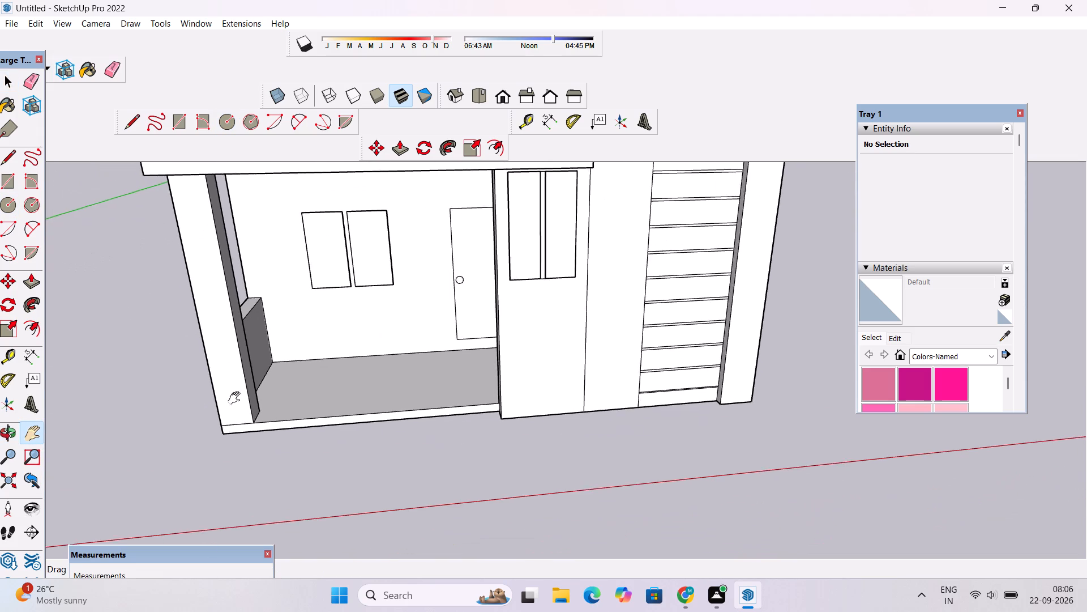
pyautogui.moveTo(237, 398); pyautogui.dragTo(235, 345)
pyautogui.keyDown('shift'); pyautogui.moveTo(249, 355); pyautogui.dragTo(268, 438); pyautogui.keyUp('shift')
pyautogui.scroll(-4, 291, 404)
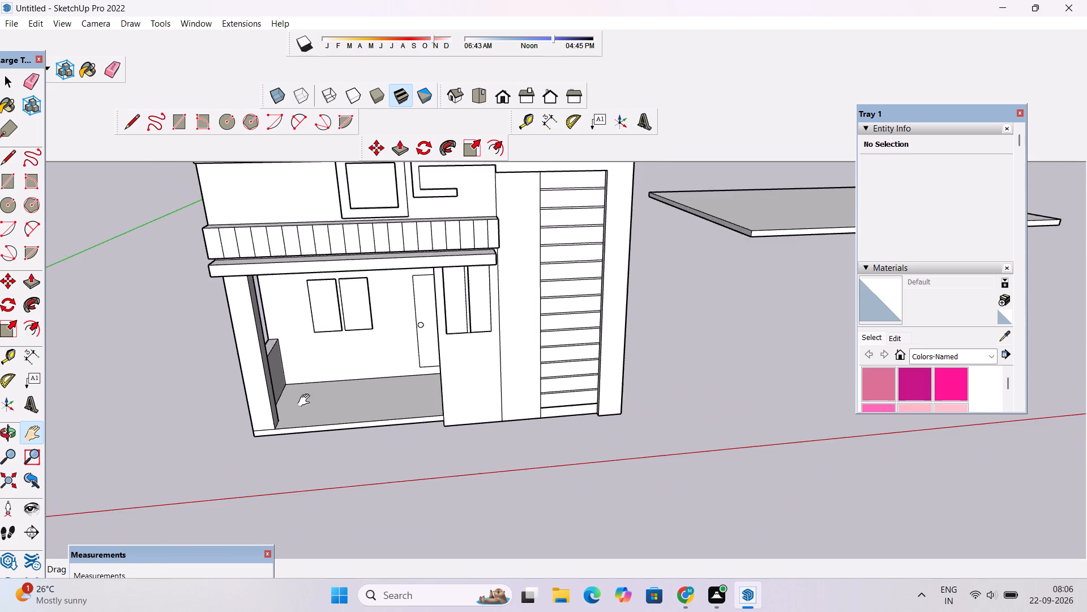
pyautogui.scroll(2, 364, 389)
pyautogui.moveTo(373, 389); pyautogui.dragTo(350, 305)
pyautogui.moveTo(353, 314); pyautogui.dragTo(367, 380)
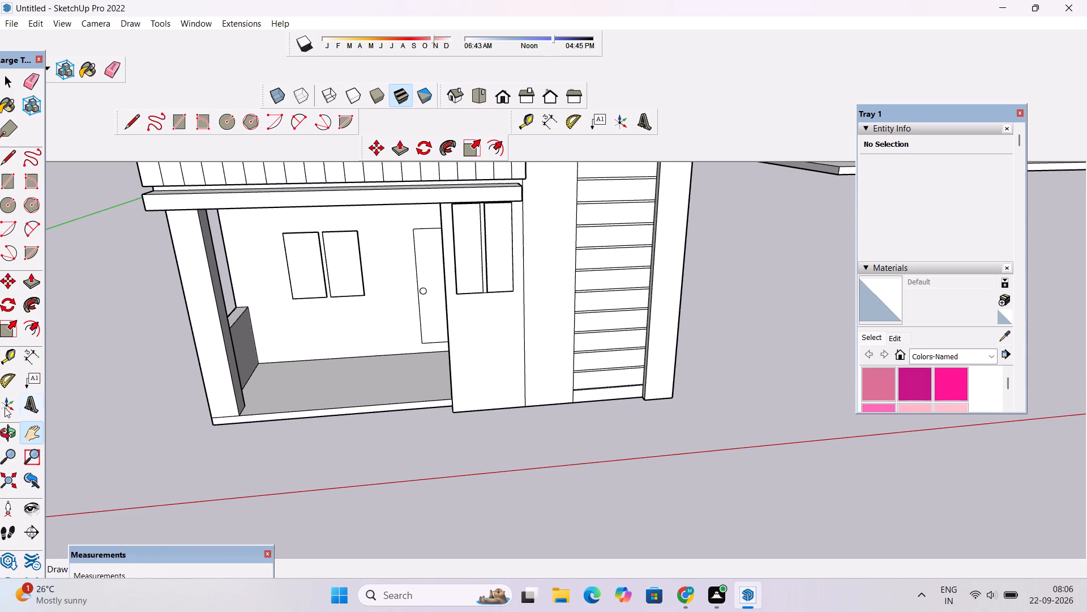
pyautogui.click(3, 435)
pyautogui.moveTo(211, 413); pyautogui.dragTo(212, 330)
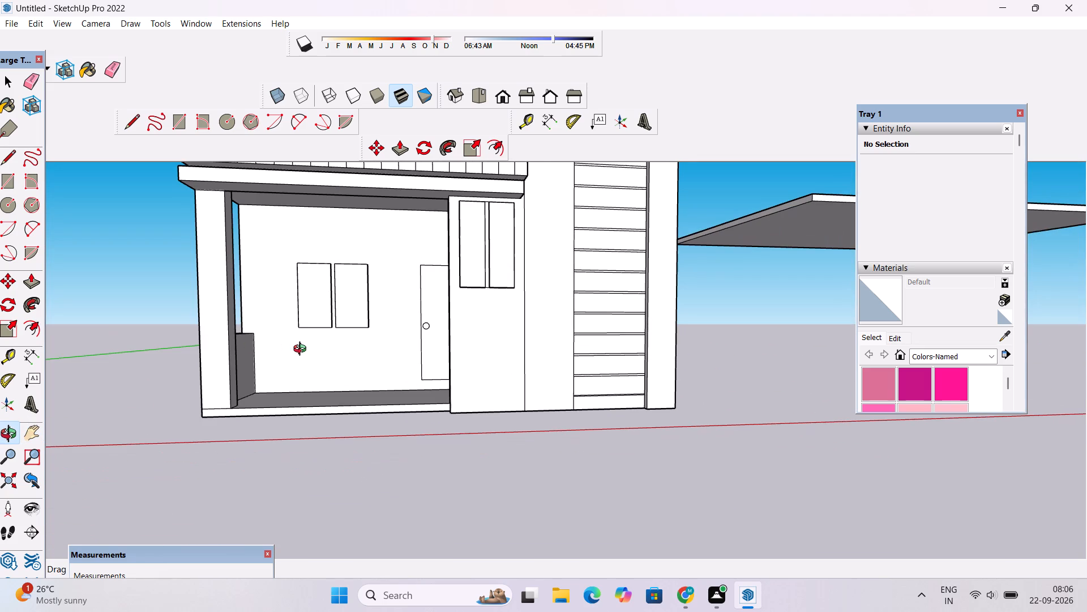
pyautogui.keyDown('shift'); pyautogui.moveTo(302, 350); pyautogui.dragTo(376, 354); pyautogui.keyUp('shift')
pyautogui.scroll(-3, 378, 341)
pyautogui.moveTo(434, 317); pyautogui.dragTo(440, 352)
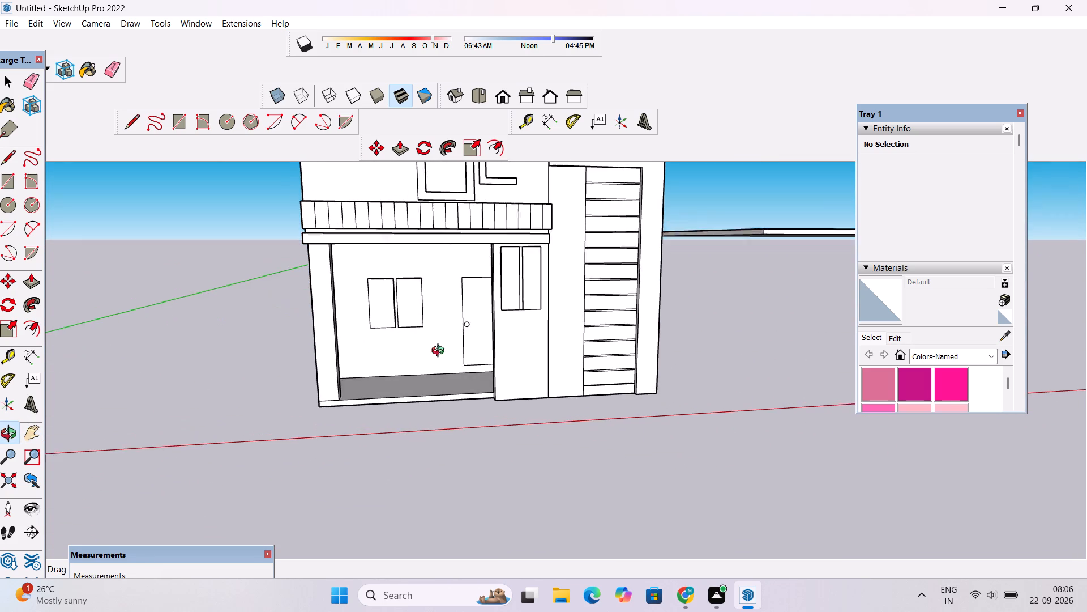
pyautogui.moveTo(440, 352); pyautogui.dragTo(436, 352)
pyautogui.moveTo(425, 352); pyautogui.dragTo(417, 352)
pyautogui.scroll(-2, 402, 342)
pyautogui.keyDown('shift'); pyautogui.moveTo(416, 335); pyautogui.dragTo(417, 351); pyautogui.keyUp('shift')
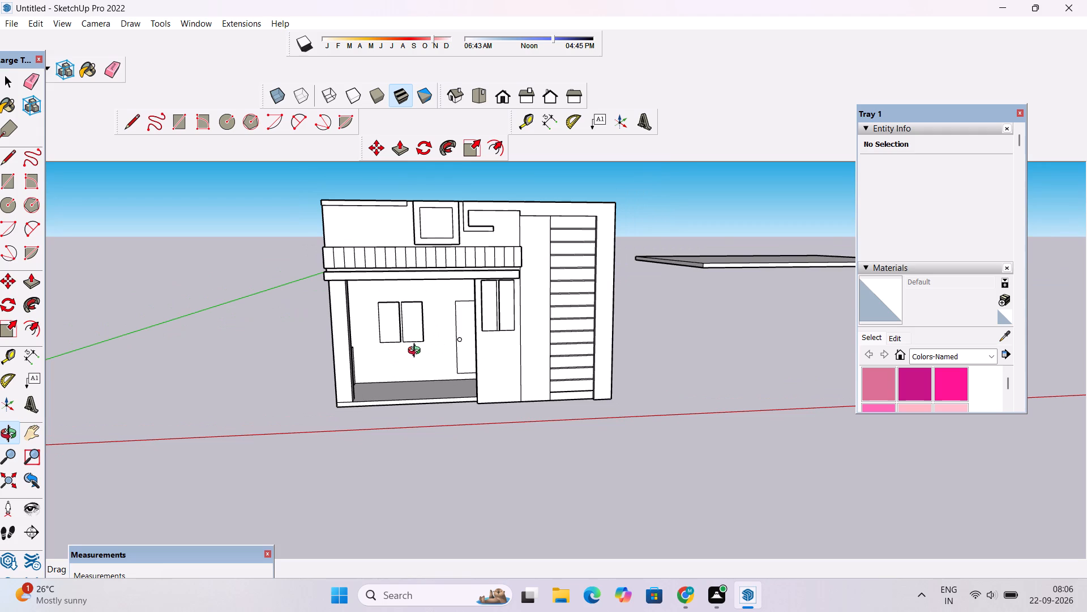
# Examine the door, knob circle and neighbouring windows on the porch's back wall from closer and lower viewpoints.
pyautogui.scroll(7, 426, 329)
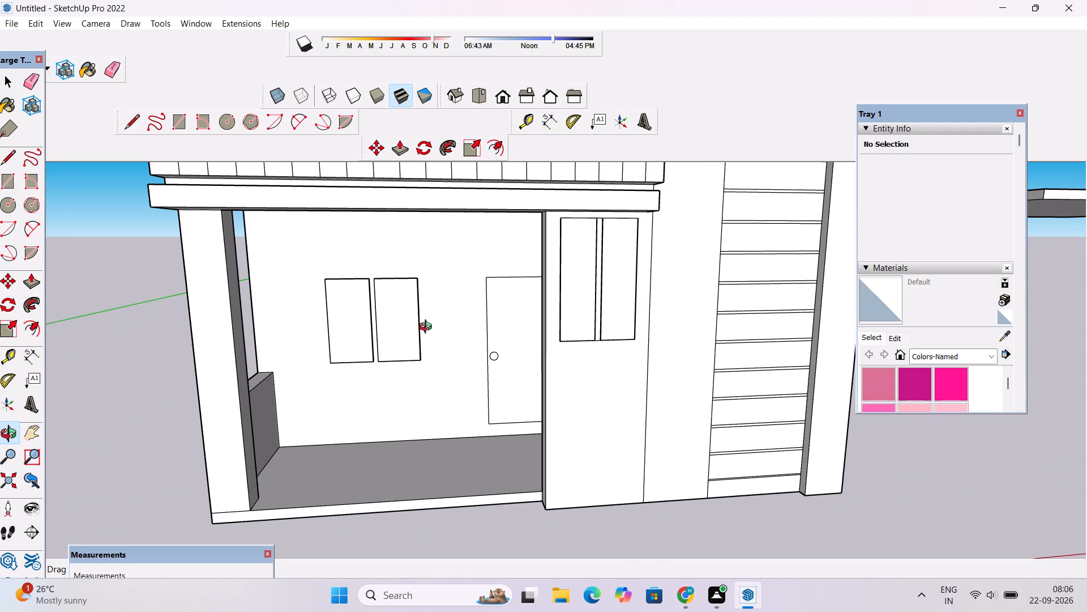
pyautogui.scroll(2, 429, 328)
pyautogui.moveTo(429, 328); pyautogui.dragTo(461, 330)
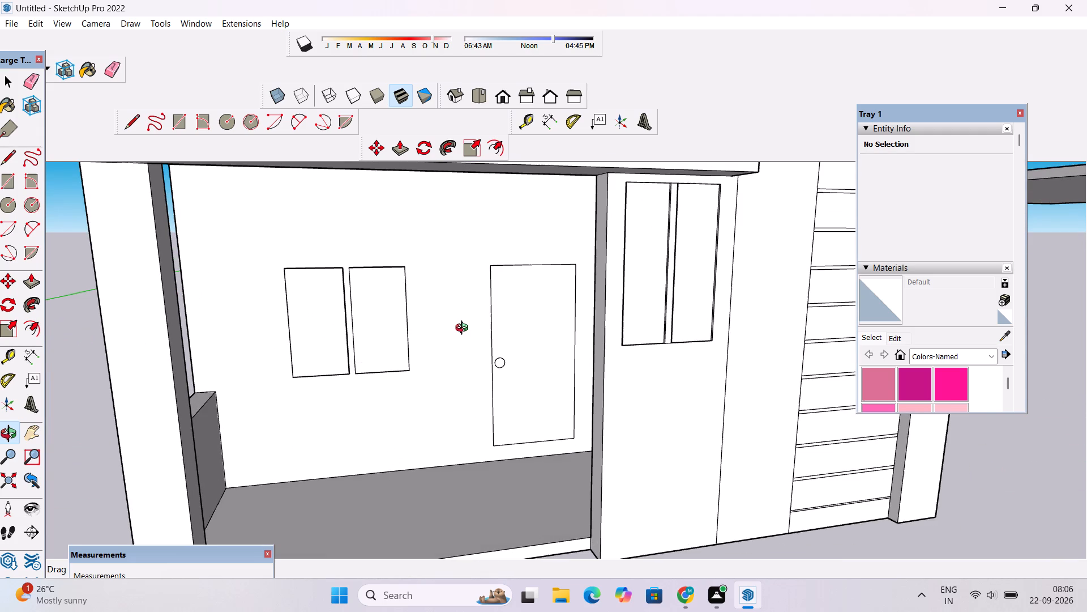
pyautogui.keyDown('shift'); pyautogui.moveTo(454, 322); pyautogui.dragTo(421, 329); pyautogui.keyUp('shift')
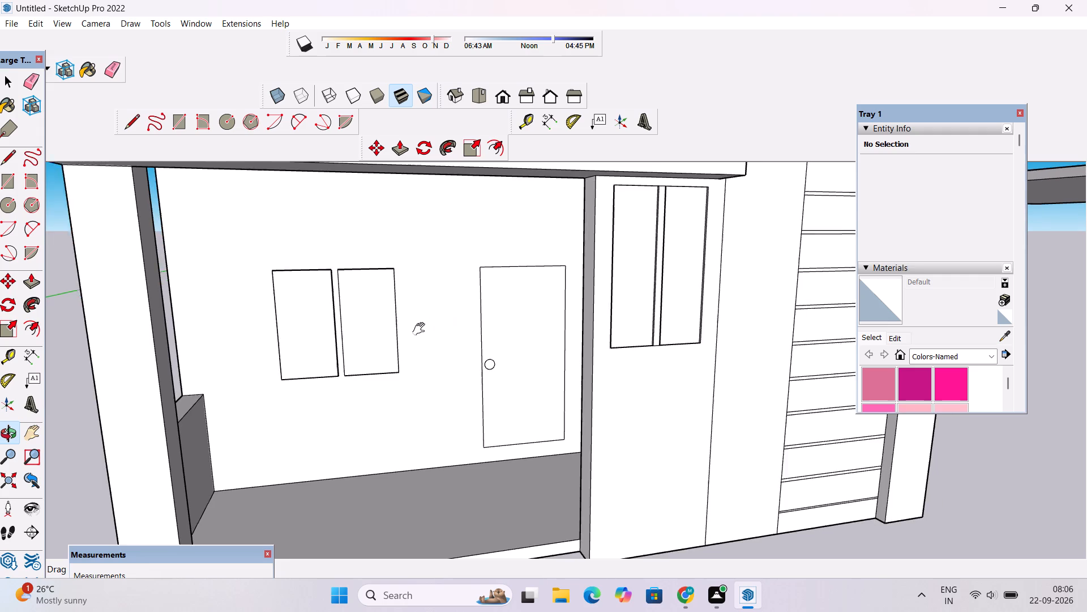
pyautogui.keyDown('shift'); pyautogui.moveTo(421, 329); pyautogui.dragTo(417, 331); pyautogui.keyUp('shift')
pyautogui.scroll(-1, 417, 331)
pyautogui.scroll(1, 417, 331)
pyautogui.moveTo(417, 350); pyautogui.dragTo(416, 346)
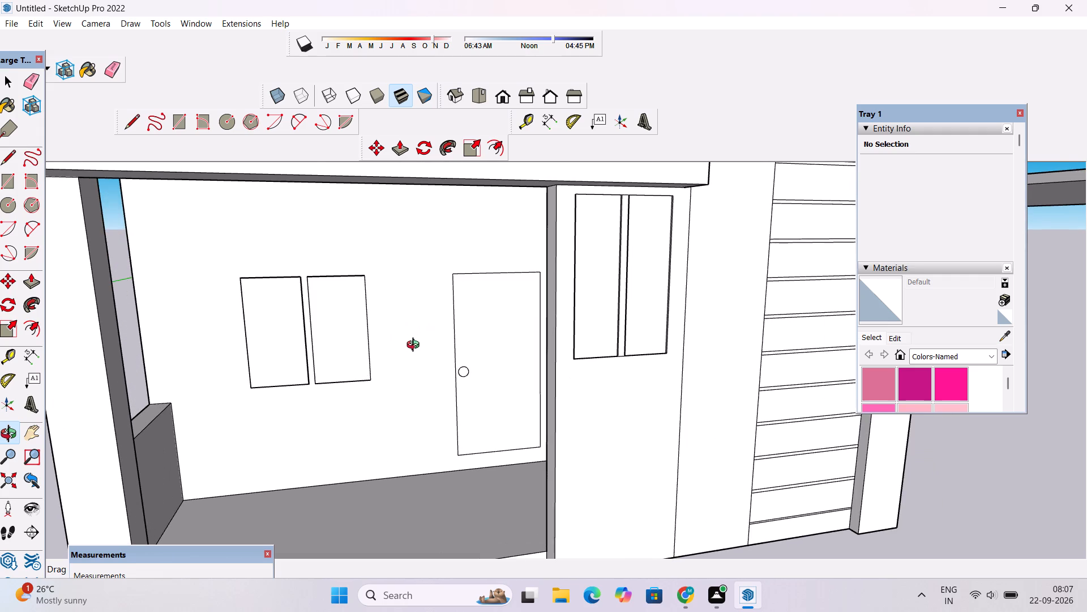
pyautogui.moveTo(416, 346); pyautogui.dragTo(416, 342)
pyautogui.keyDown('shift'); pyautogui.moveTo(416, 339); pyautogui.dragTo(429, 335); pyautogui.keyUp('shift')
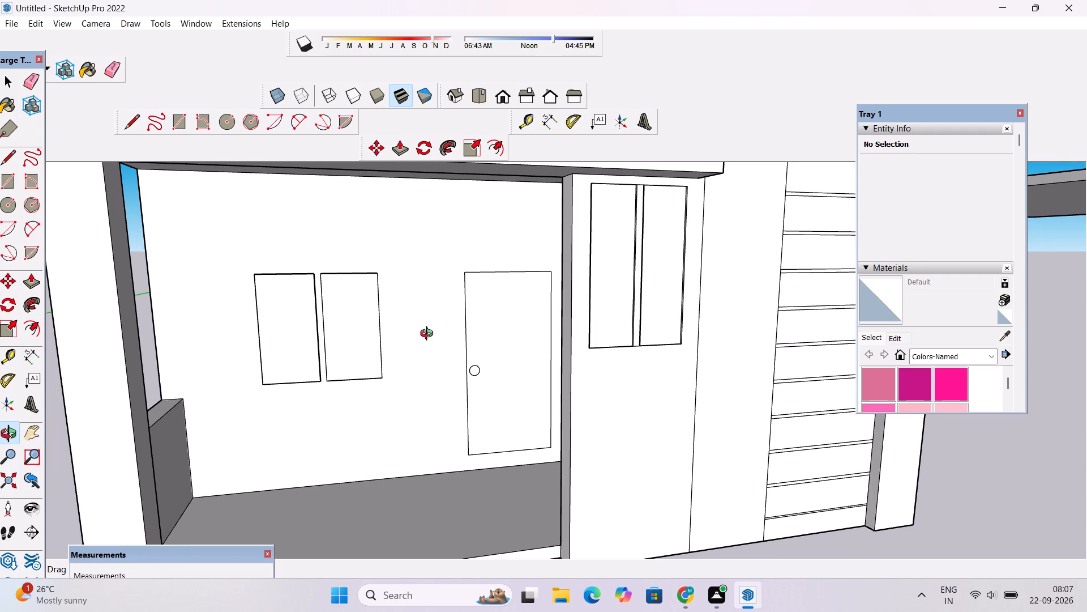
pyautogui.keyDown('shift'); pyautogui.moveTo(429, 335); pyautogui.dragTo(432, 341); pyautogui.keyUp('shift')
pyautogui.moveTo(433, 363); pyautogui.dragTo(426, 351)
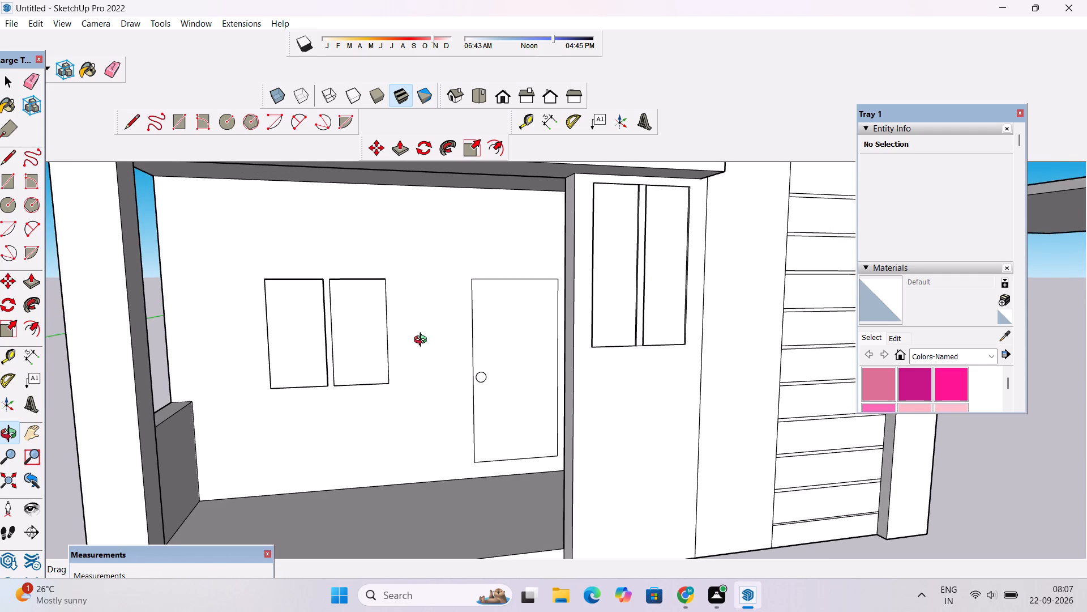
pyautogui.scroll(-3, 423, 341)
pyautogui.scroll(1, 423, 341)
pyautogui.scroll(-2, 422, 340)
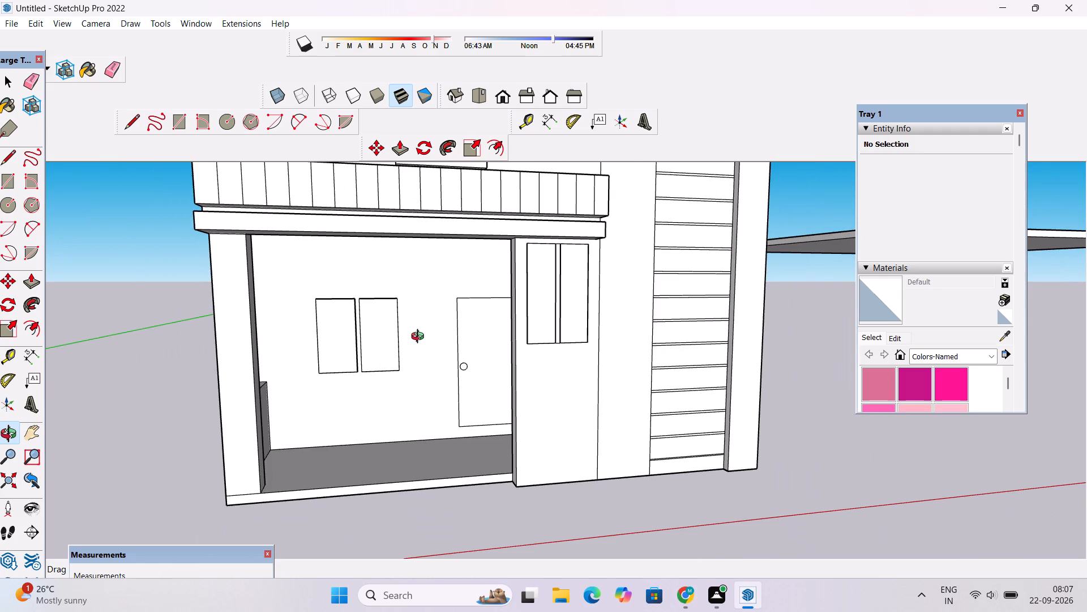
pyautogui.scroll(-1, 420, 338)
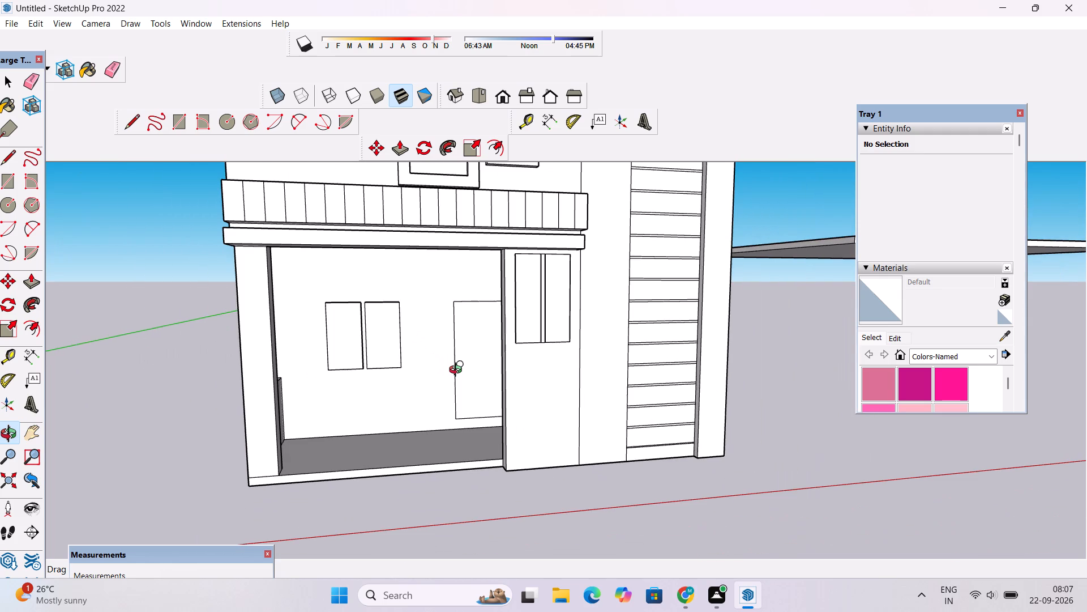
pyautogui.moveTo(458, 371); pyautogui.dragTo(452, 360)
pyautogui.moveTo(418, 507); pyautogui.dragTo(399, 461)
pyautogui.keyDown('shift'); pyautogui.moveTo(399, 458); pyautogui.dragTo(416, 466); pyautogui.keyUp('shift')
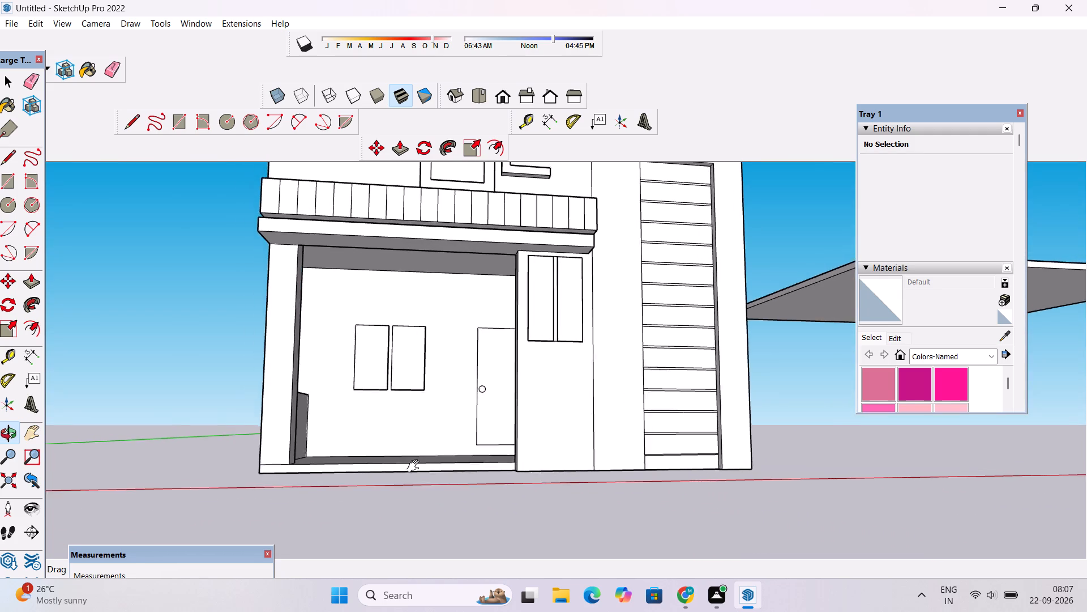
pyautogui.keyDown('shift'); pyautogui.moveTo(416, 466); pyautogui.dragTo(476, 492); pyautogui.keyUp('shift')
# Push the door face 3" into the porch's back wall, leaving the knob circle's face in place.
pyautogui.scroll(5, 475, 391)
pyautogui.keyDown('shift'); pyautogui.moveTo(525, 390); pyautogui.dragTo(517, 435); pyautogui.keyUp('shift')
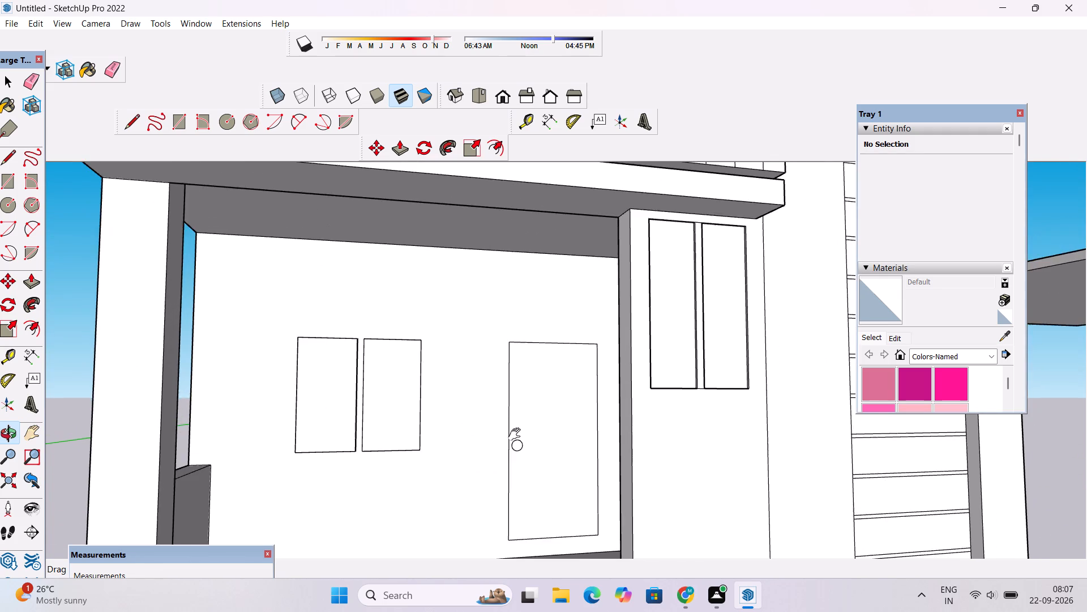
pyautogui.moveTo(533, 429); pyautogui.dragTo(529, 454)
pyautogui.scroll(6, 535, 375)
pyautogui.moveTo(537, 399); pyautogui.dragTo(539, 407)
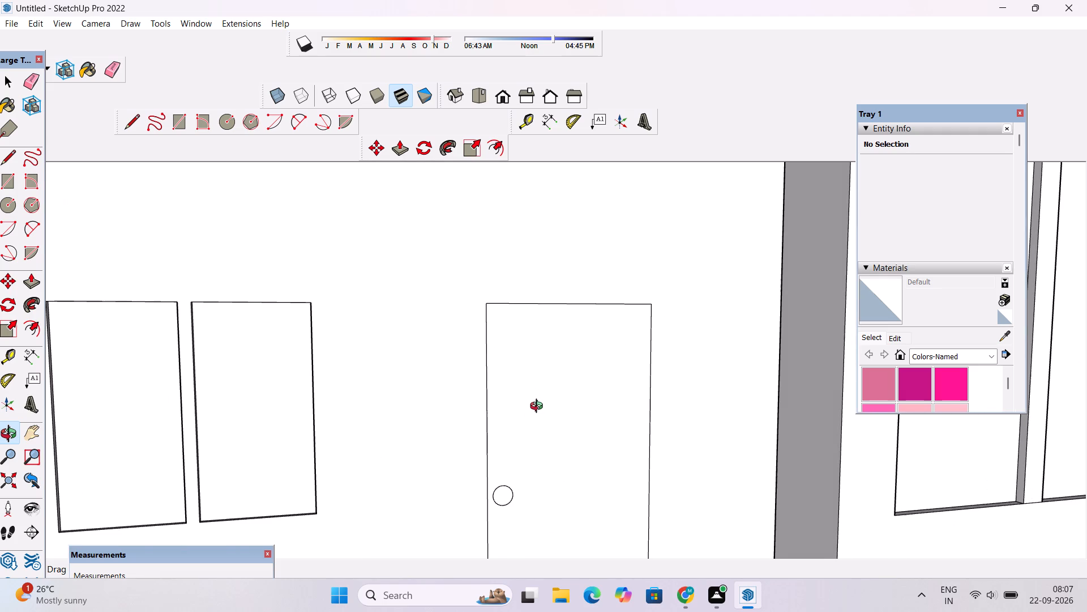
pyautogui.keyDown('shift'); pyautogui.moveTo(529, 422); pyautogui.dragTo(528, 389); pyautogui.keyUp('shift')
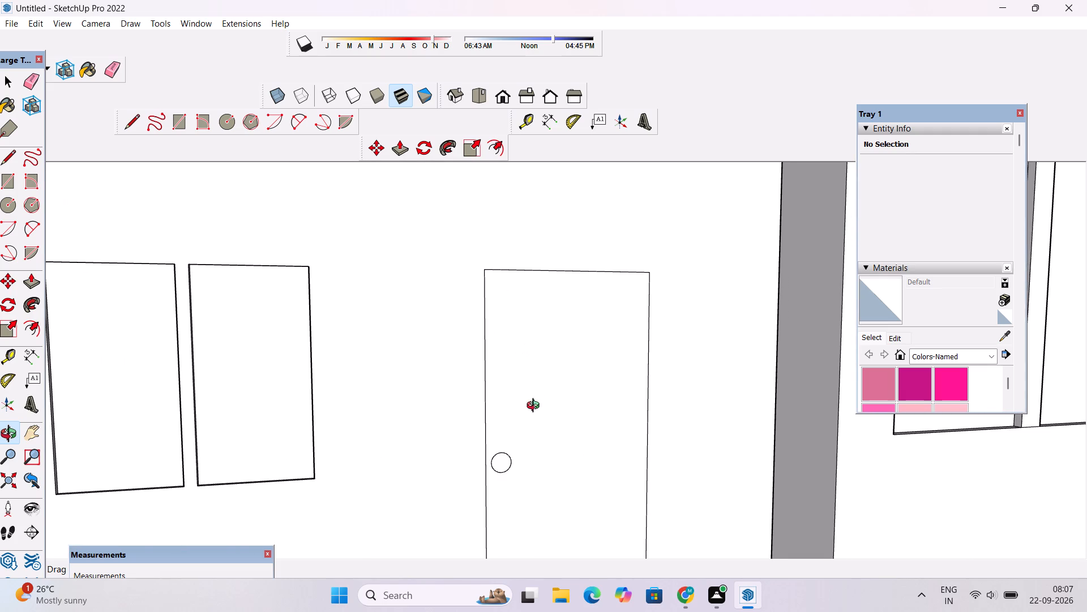
pyautogui.moveTo(536, 403); pyautogui.dragTo(528, 364)
pyautogui.moveTo(530, 410); pyautogui.dragTo(543, 453)
pyautogui.keyDown('shift'); pyautogui.moveTo(543, 454); pyautogui.dragTo(528, 398); pyautogui.keyUp('shift')
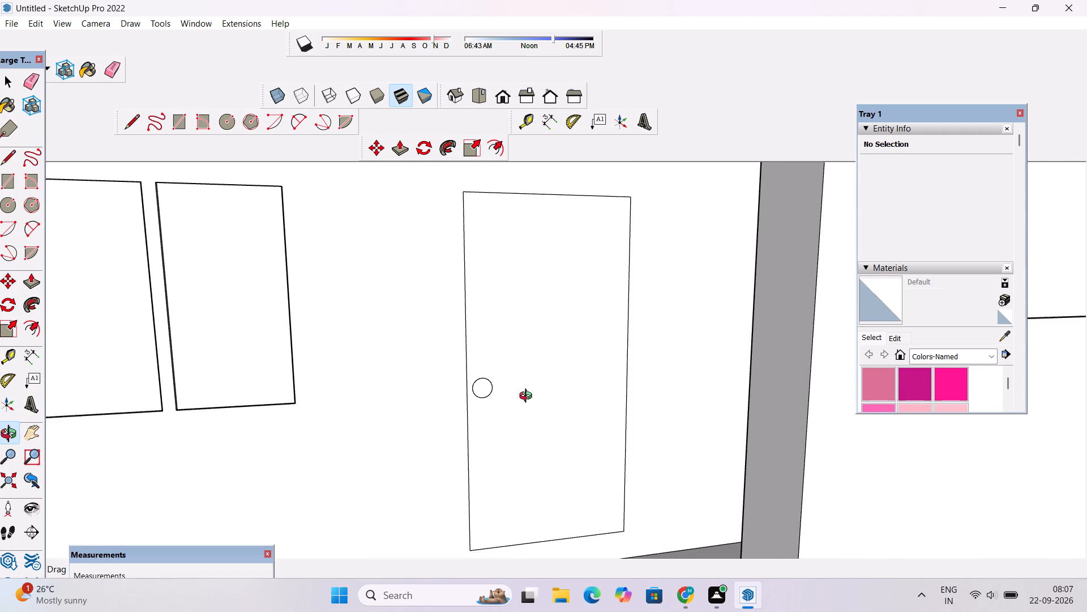
pyautogui.press('space')
pyautogui.click(528, 397)
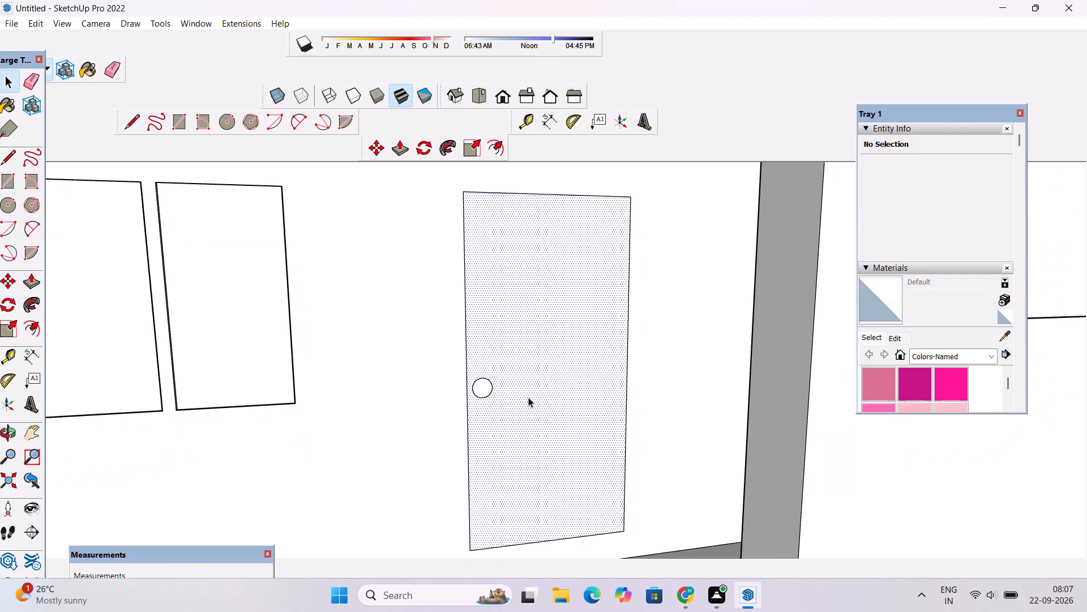
pyautogui.press('p')
pyautogui.click(528, 397)
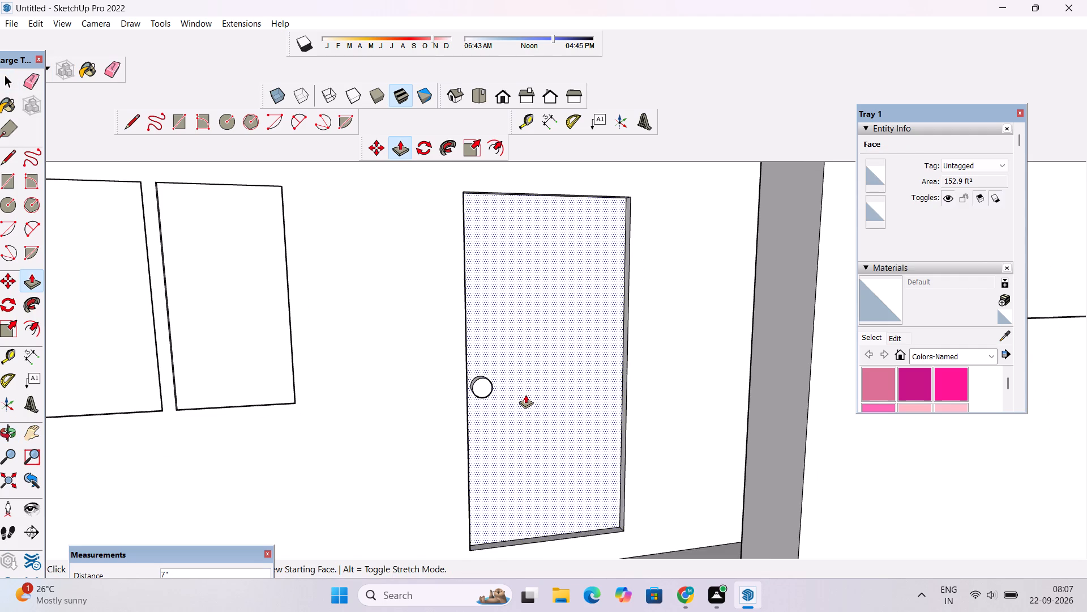
pyautogui.write('3"')
pyautogui.press('Return')
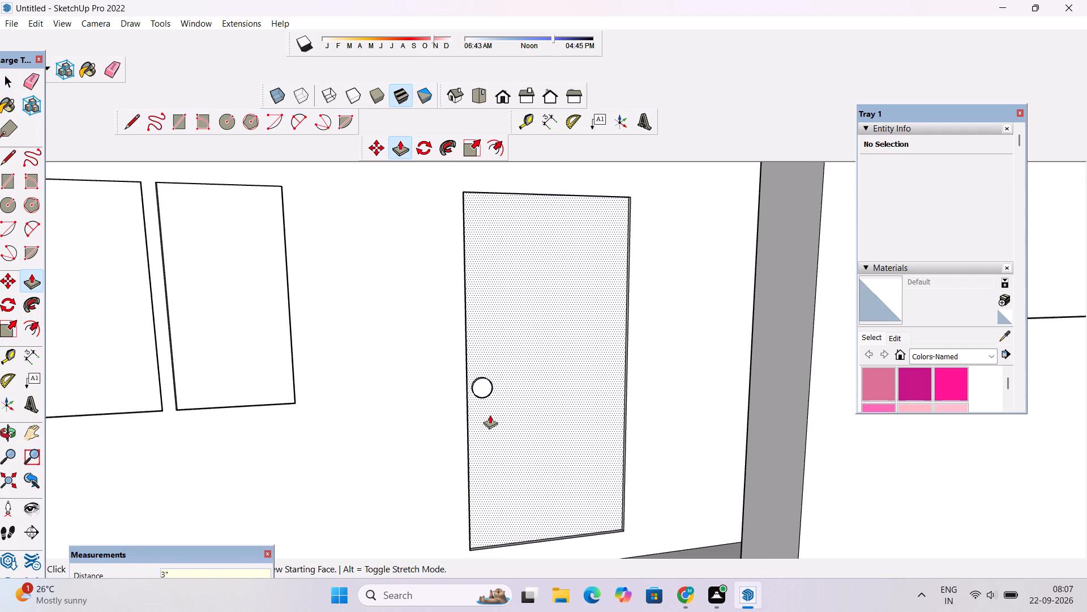
# Examine the recessed door and its knob up close and within the whole house from several angles.
pyautogui.scroll(-5, 490, 415)
pyautogui.scroll(4, 489, 413)
pyautogui.press('o')
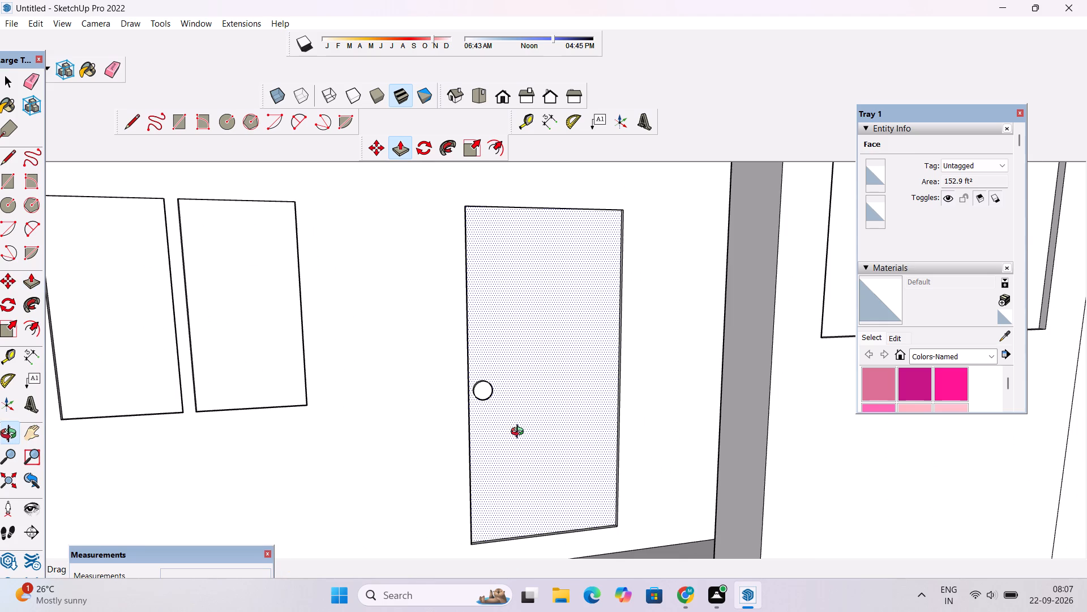
pyautogui.moveTo(520, 433); pyautogui.dragTo(566, 413)
pyautogui.scroll(3, 551, 393)
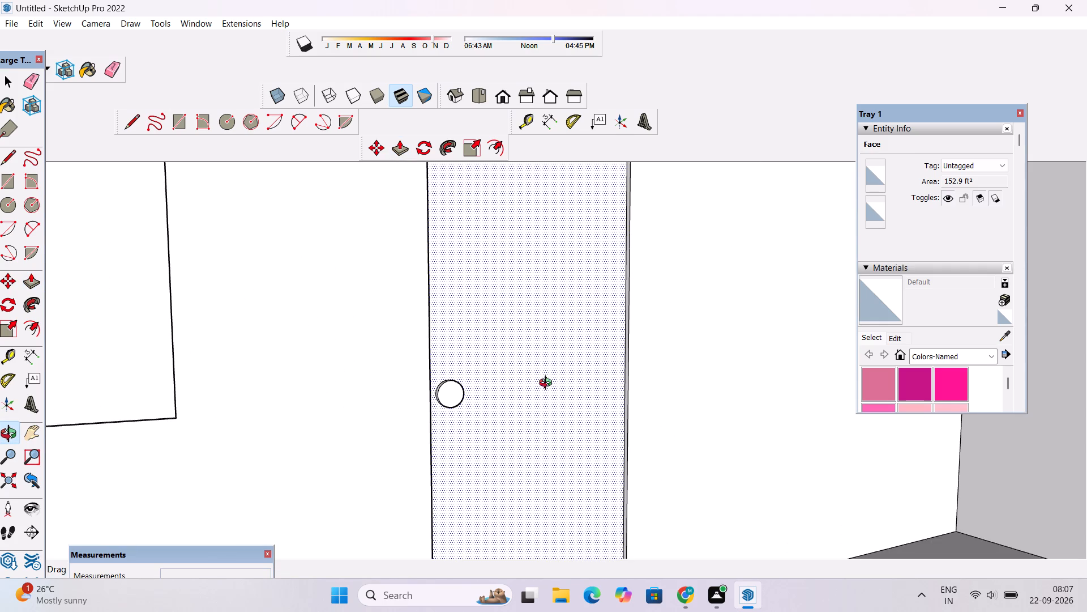
pyautogui.scroll(-9, 547, 384)
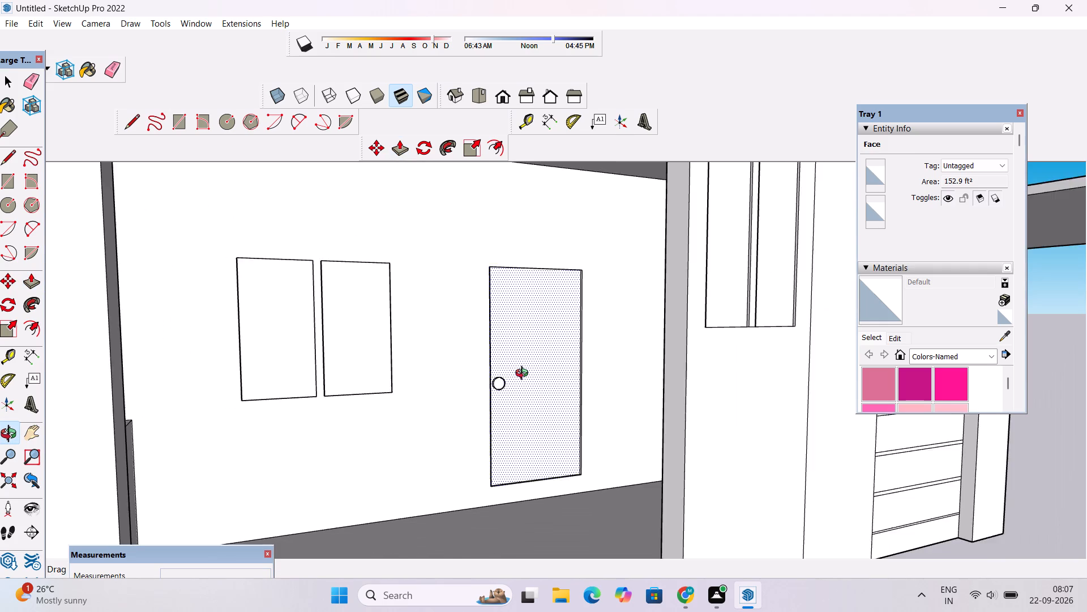
pyautogui.scroll(-2, 524, 375)
pyautogui.keyDown('shift'); pyautogui.moveTo(522, 392); pyautogui.dragTo(487, 358); pyautogui.keyUp('shift')
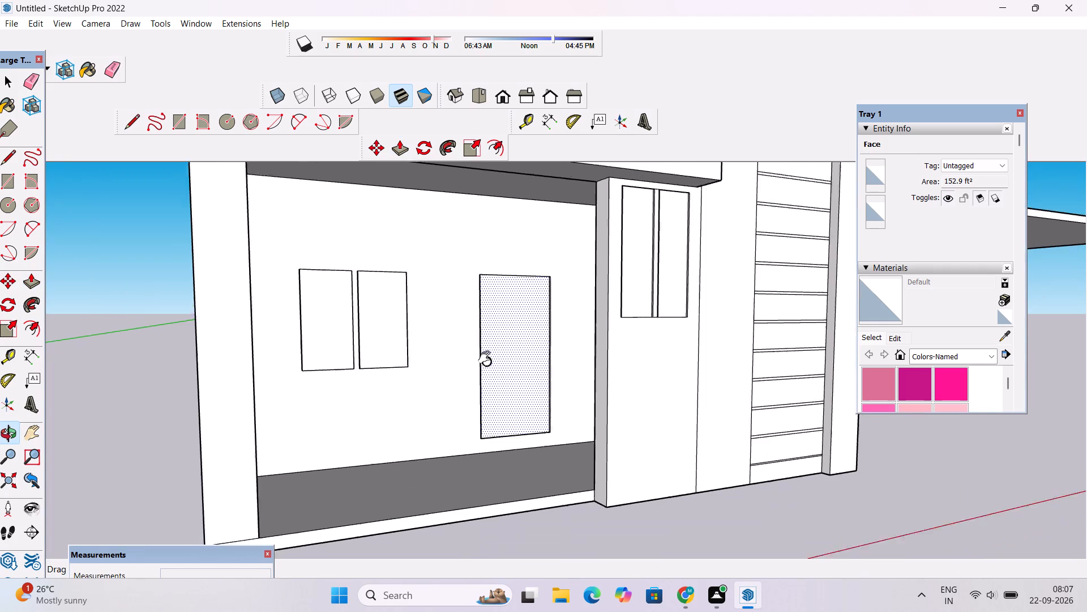
pyautogui.keyDown('shift'); pyautogui.moveTo(487, 358); pyautogui.dragTo(486, 357); pyautogui.keyUp('shift')
pyautogui.moveTo(493, 382); pyautogui.dragTo(431, 417)
pyautogui.scroll(-4, 431, 417)
pyautogui.moveTo(492, 346); pyautogui.dragTo(607, 365)
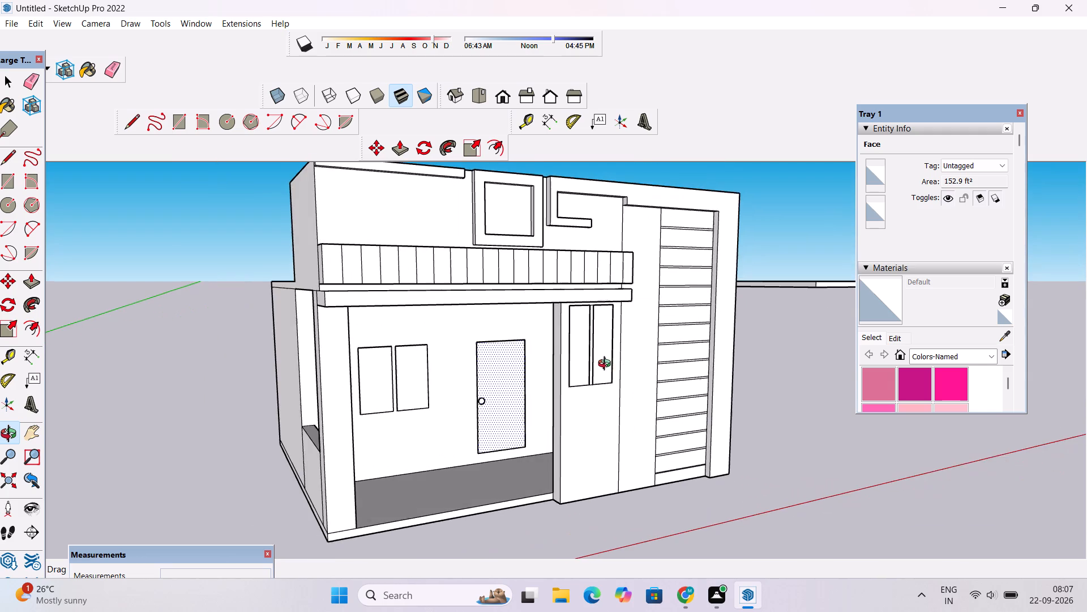
pyautogui.moveTo(607, 365); pyautogui.dragTo(609, 364)
pyautogui.moveTo(614, 368); pyautogui.dragTo(685, 368)
pyautogui.moveTo(321, 480); pyautogui.dragTo(243, 458)
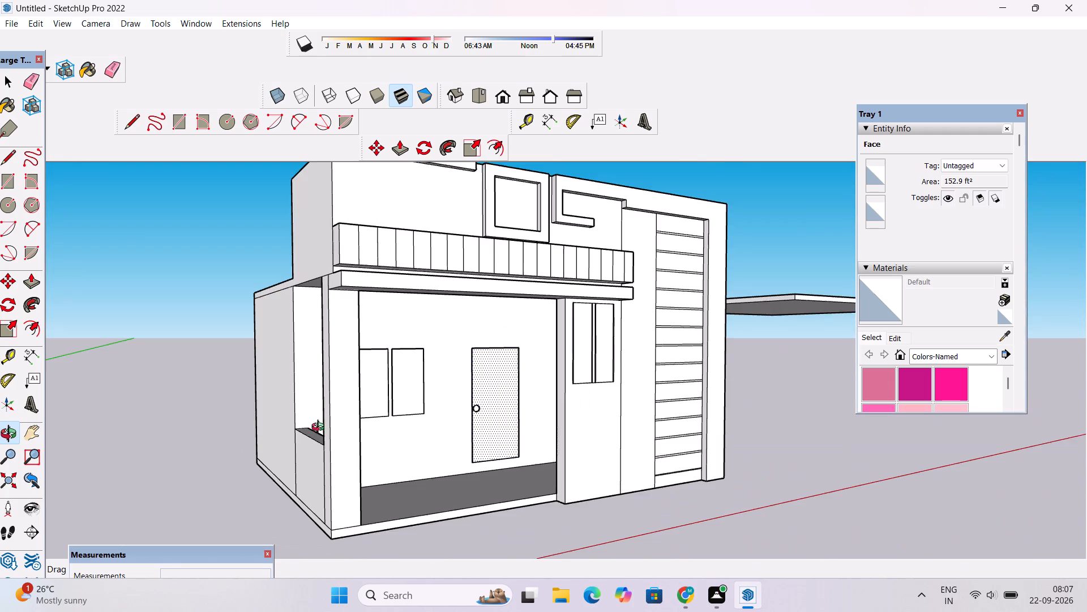
pyautogui.moveTo(563, 375); pyautogui.dragTo(395, 401)
pyautogui.moveTo(365, 430); pyautogui.dragTo(380, 445)
pyautogui.moveTo(450, 458); pyautogui.dragTo(564, 431)
pyautogui.moveTo(569, 452); pyautogui.dragTo(553, 367)
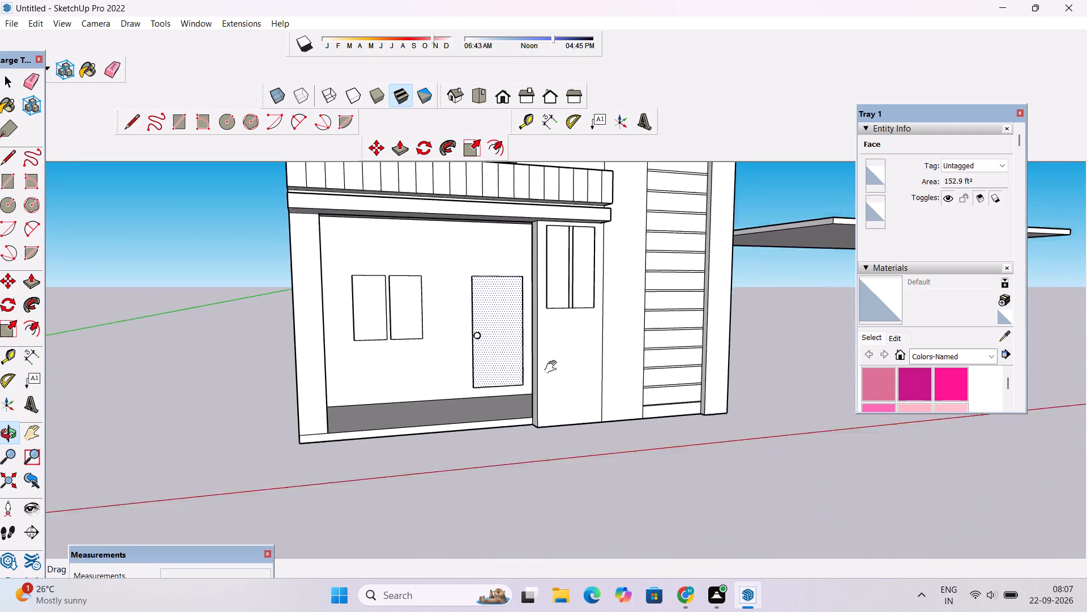
# Examine the whole house from the front, the porch side and above, including the recessed door.
pyautogui.moveTo(553, 367); pyautogui.dragTo(551, 363)
pyautogui.keyDown('shift'); pyautogui.scroll(-8, 549, 362); pyautogui.keyUp('shift')
pyautogui.keyDown('shift'); pyautogui.moveTo(545, 356); pyautogui.dragTo(567, 430); pyautogui.keyUp('shift')
pyautogui.scroll(-5, 547, 423)
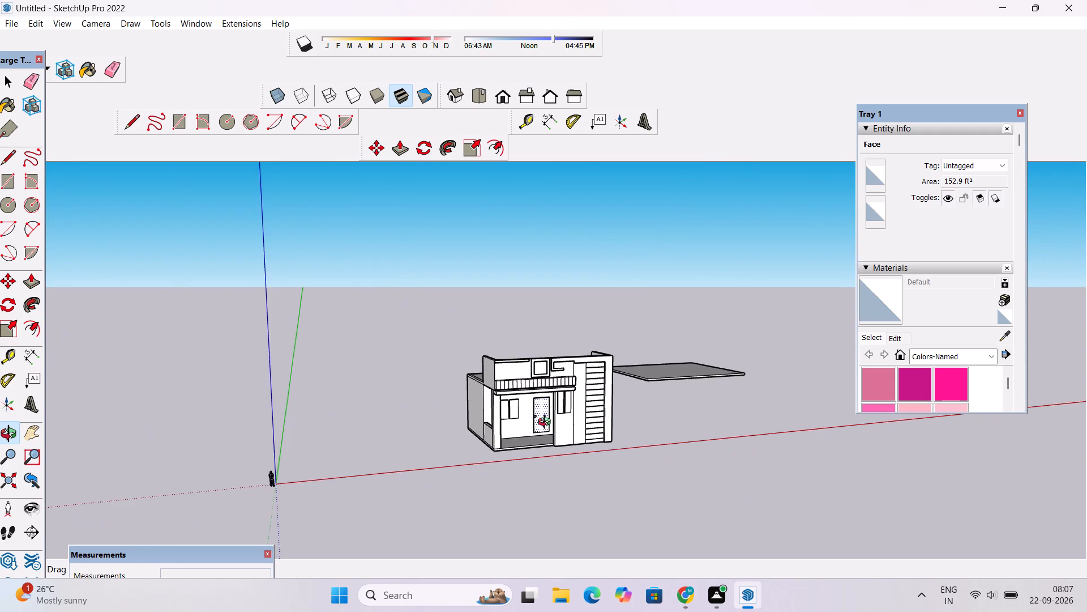
pyautogui.scroll(10, 533, 453)
pyautogui.moveTo(420, 453); pyautogui.dragTo(665, 392)
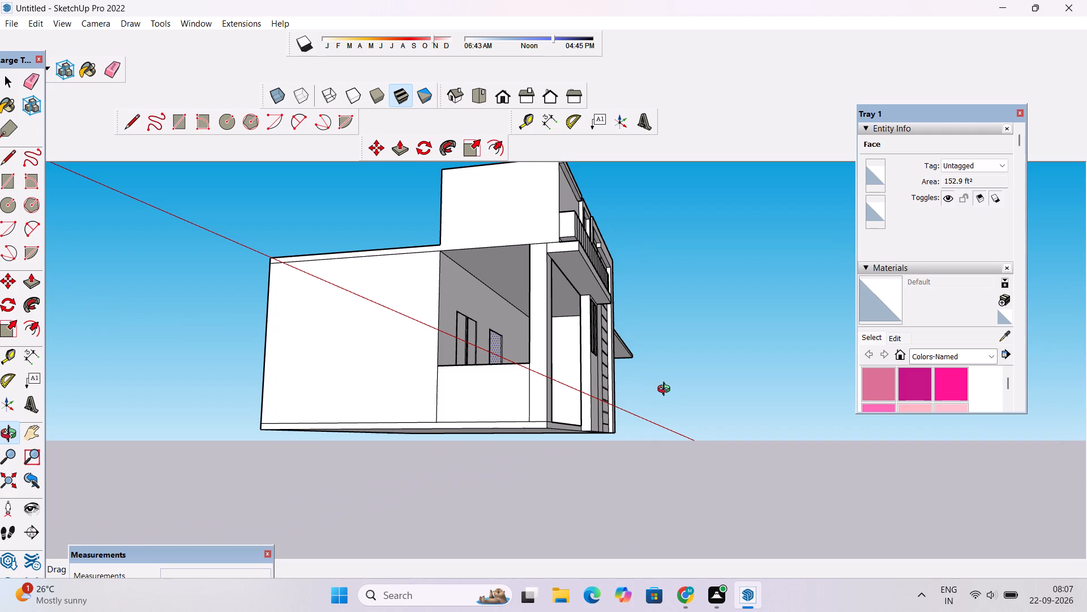
pyautogui.scroll(-2, 664, 380)
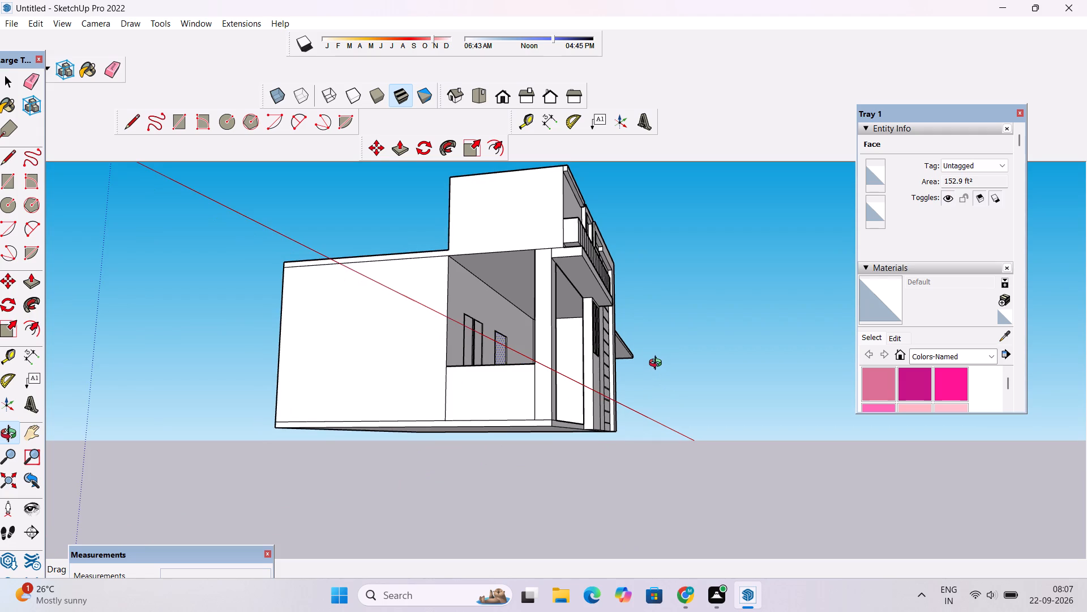
pyautogui.scroll(-4, 551, 375)
pyautogui.moveTo(577, 352); pyautogui.dragTo(530, 401)
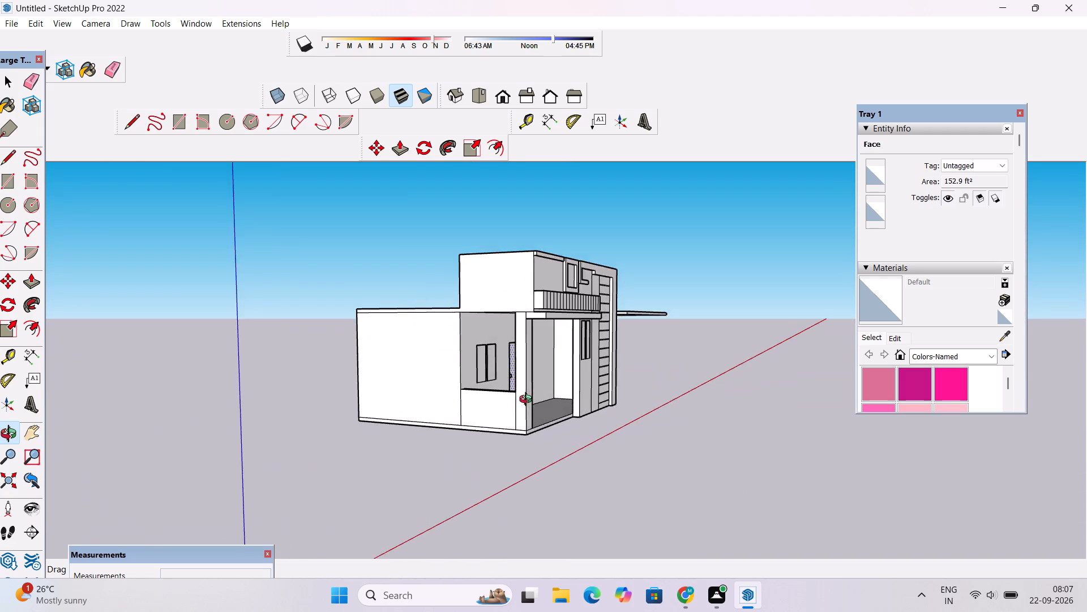
pyautogui.scroll(-4, 528, 401)
pyautogui.scroll(3, 516, 397)
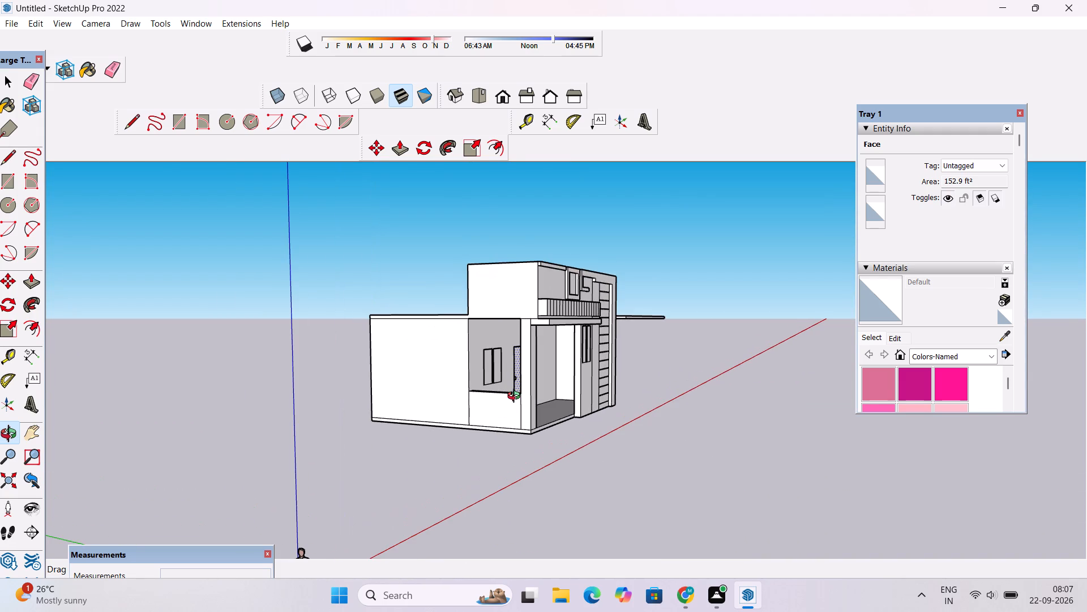
pyautogui.scroll(-4, 477, 452)
pyautogui.moveTo(541, 424); pyautogui.dragTo(503, 477)
pyautogui.scroll(3, 495, 430)
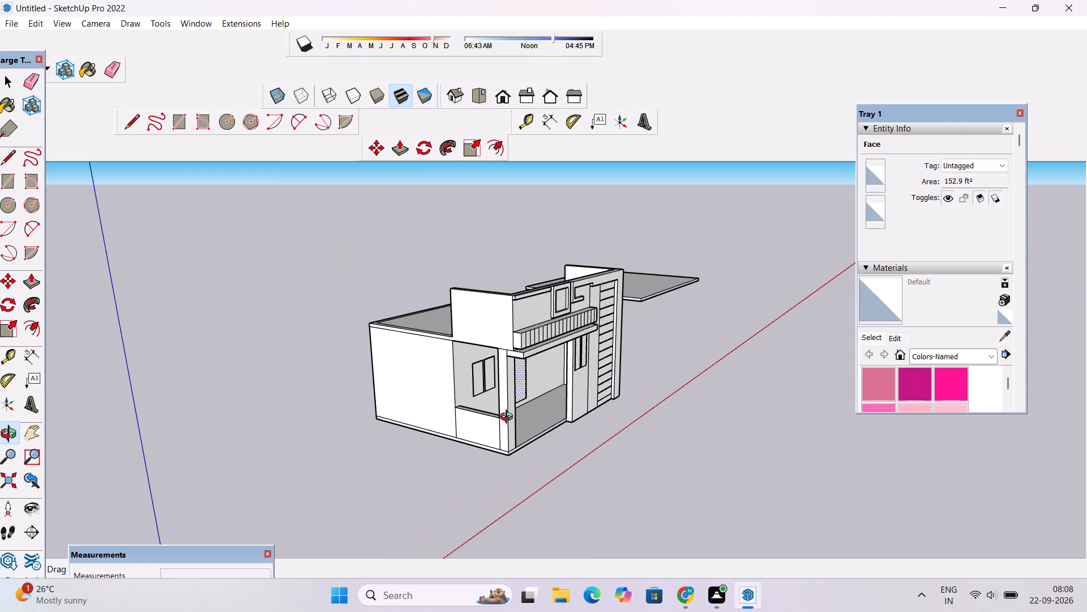
pyautogui.keyDown('shift'); pyautogui.moveTo(512, 416); pyautogui.dragTo(504, 424); pyautogui.keyUp('shift')
pyautogui.keyDown('shift'); pyautogui.moveTo(507, 421); pyautogui.dragTo(481, 441); pyautogui.keyUp('shift')
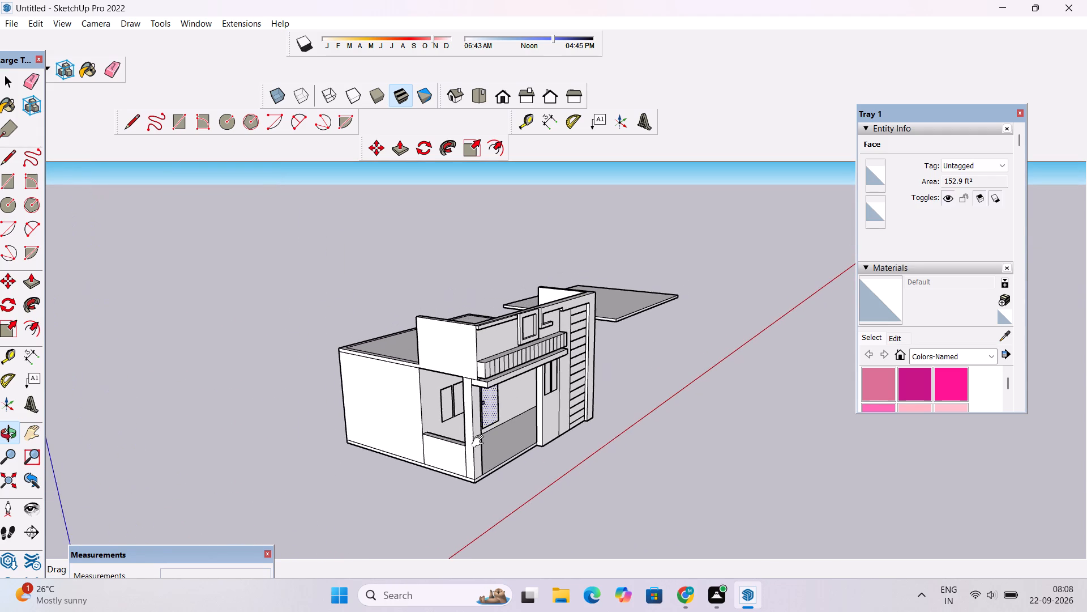
# Examine the front facade and the porch's open side with its door and windows from several angles and distances.
pyautogui.scroll(5, 478, 449)
pyautogui.moveTo(741, 391); pyautogui.dragTo(511, 414)
pyautogui.scroll(4, 488, 441)
pyautogui.moveTo(508, 449); pyautogui.dragTo(774, 355)
pyautogui.moveTo(750, 367); pyautogui.dragTo(556, 394)
pyautogui.moveTo(525, 402); pyautogui.dragTo(642, 429)
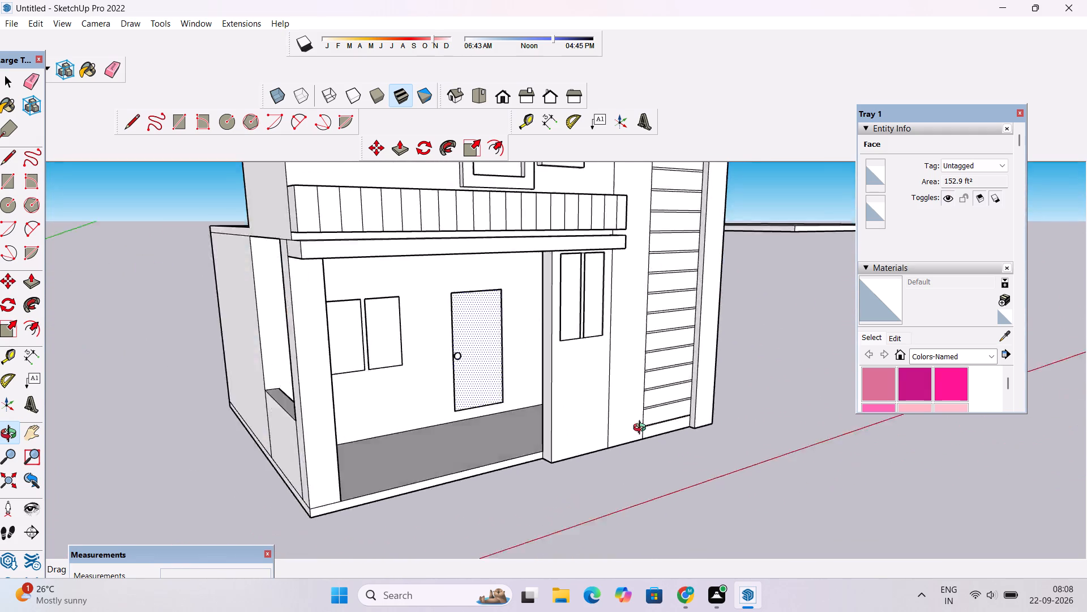
pyautogui.moveTo(642, 429); pyautogui.dragTo(630, 378)
pyautogui.scroll(-3, 629, 378)
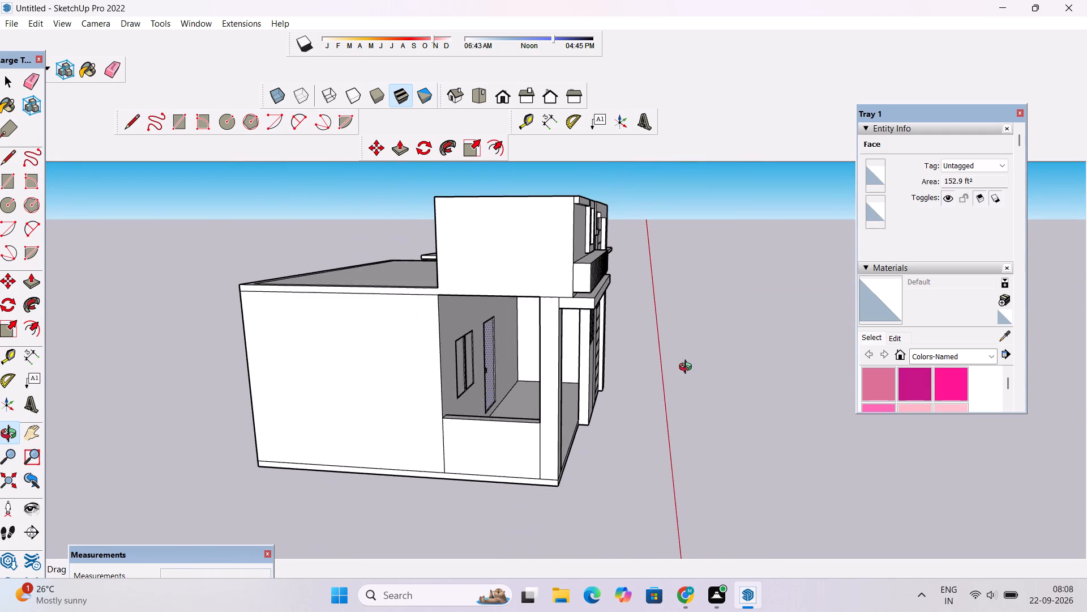
pyautogui.moveTo(688, 368); pyautogui.dragTo(584, 376)
pyautogui.scroll(2, 577, 379)
pyautogui.moveTo(669, 389); pyautogui.dragTo(468, 402)
pyautogui.scroll(-4, 461, 402)
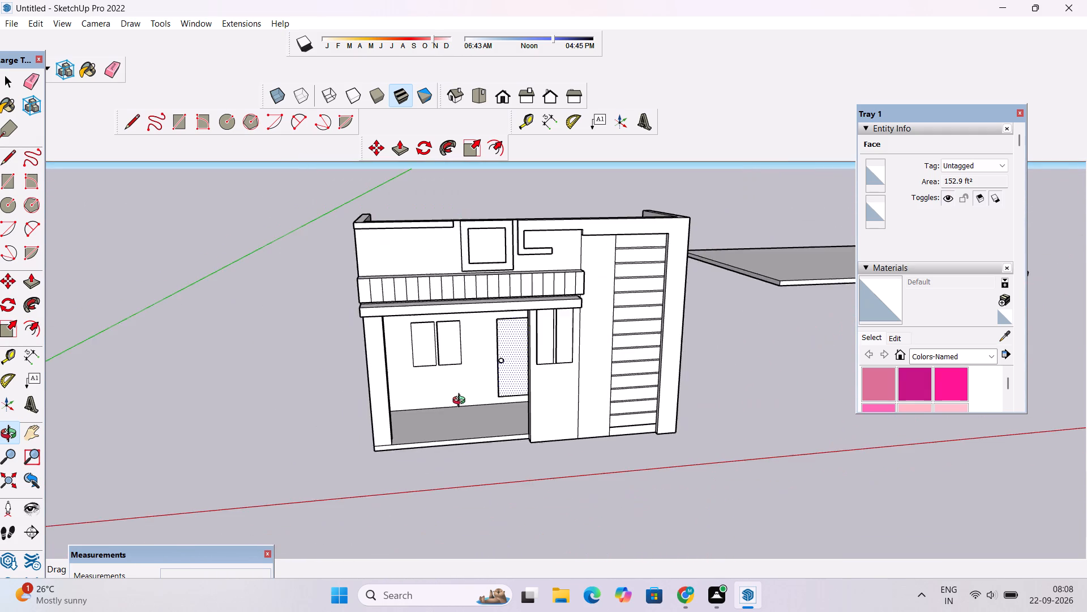
pyautogui.moveTo(470, 440); pyautogui.dragTo(494, 401)
pyautogui.moveTo(289, 389); pyautogui.dragTo(600, 395)
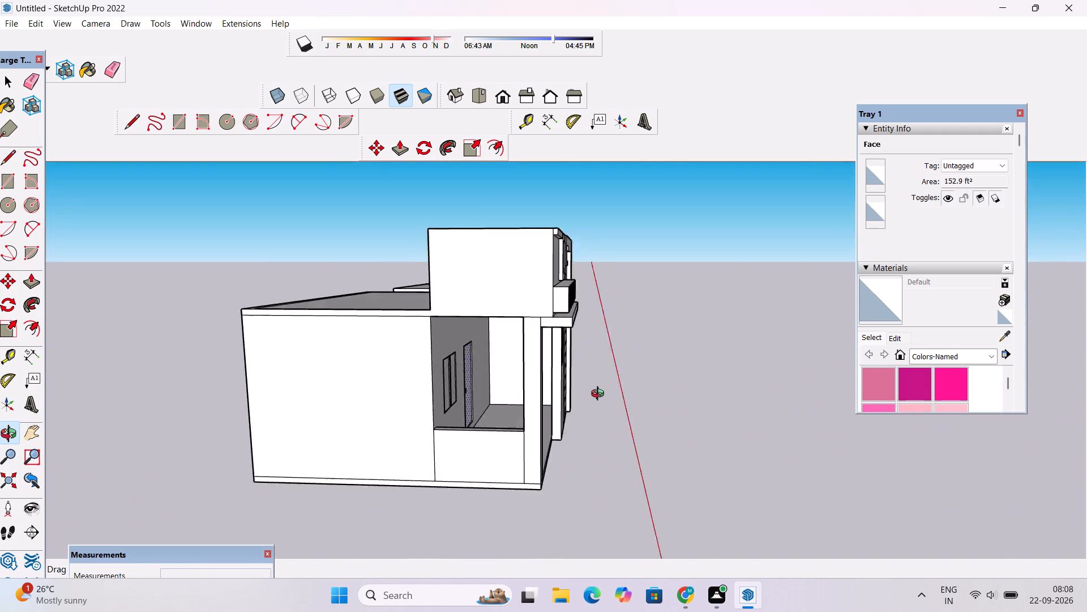
pyautogui.moveTo(600, 395); pyautogui.dragTo(388, 428)
pyautogui.keyDown('shift'); pyautogui.moveTo(488, 401); pyautogui.dragTo(404, 400); pyautogui.keyUp('shift')
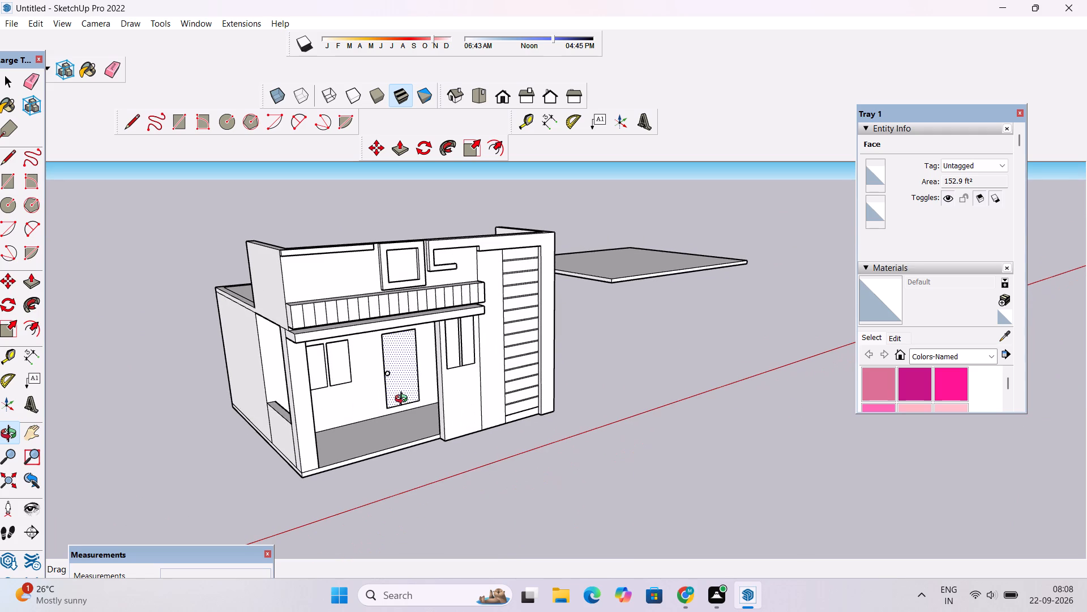
pyautogui.scroll(-3, 402, 400)
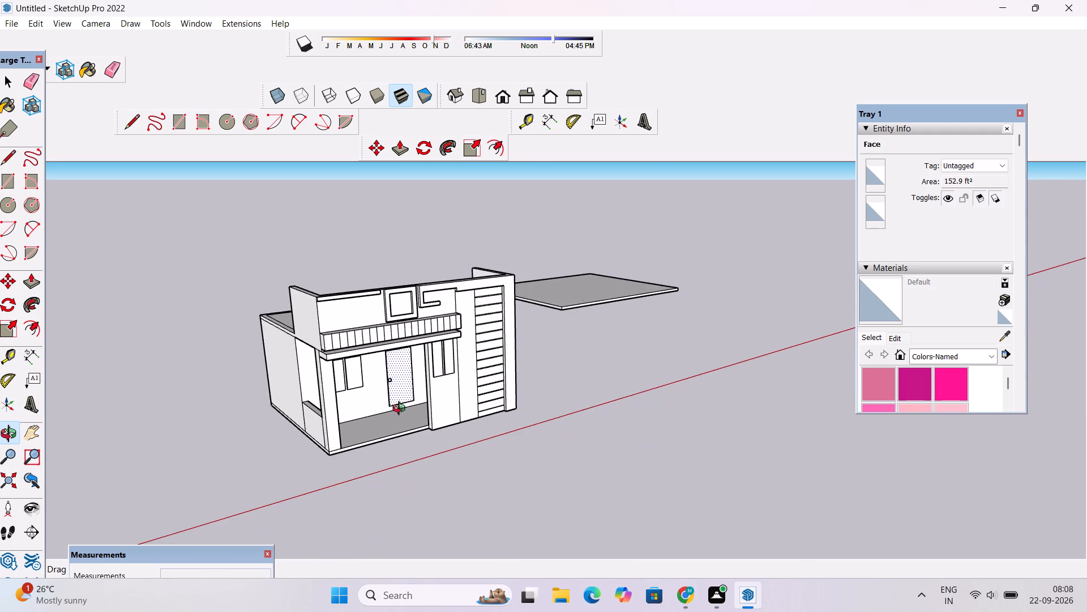
pyautogui.moveTo(401, 410); pyautogui.dragTo(536, 416)
pyautogui.scroll(5, 396, 450)
pyautogui.moveTo(466, 452); pyautogui.dragTo(331, 389)
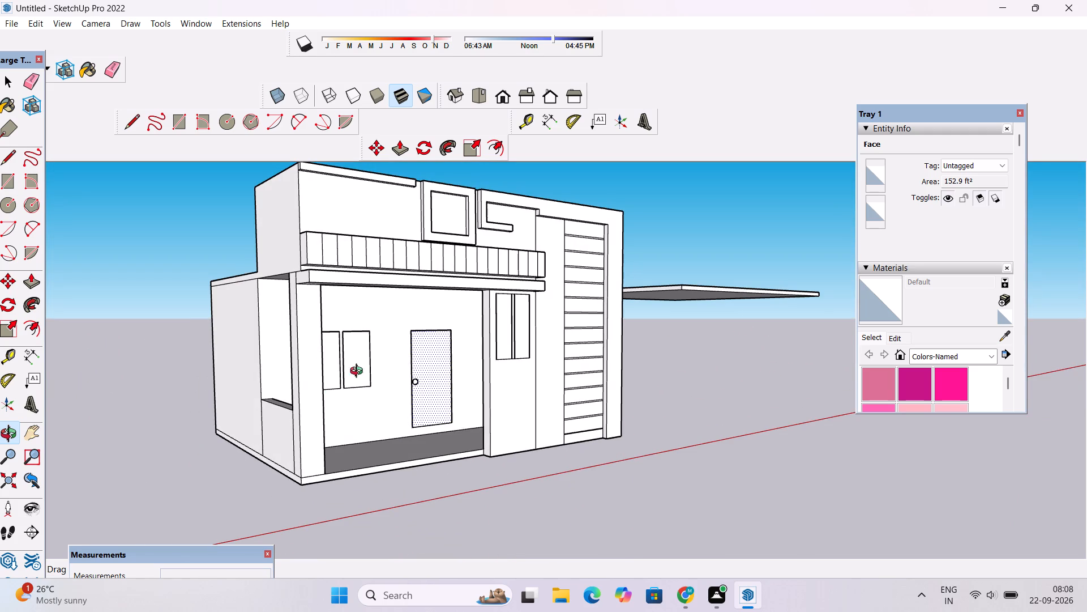
pyautogui.scroll(-4, 401, 401)
pyautogui.moveTo(444, 422); pyautogui.dragTo(316, 572)
pyautogui.scroll(4, 407, 401)
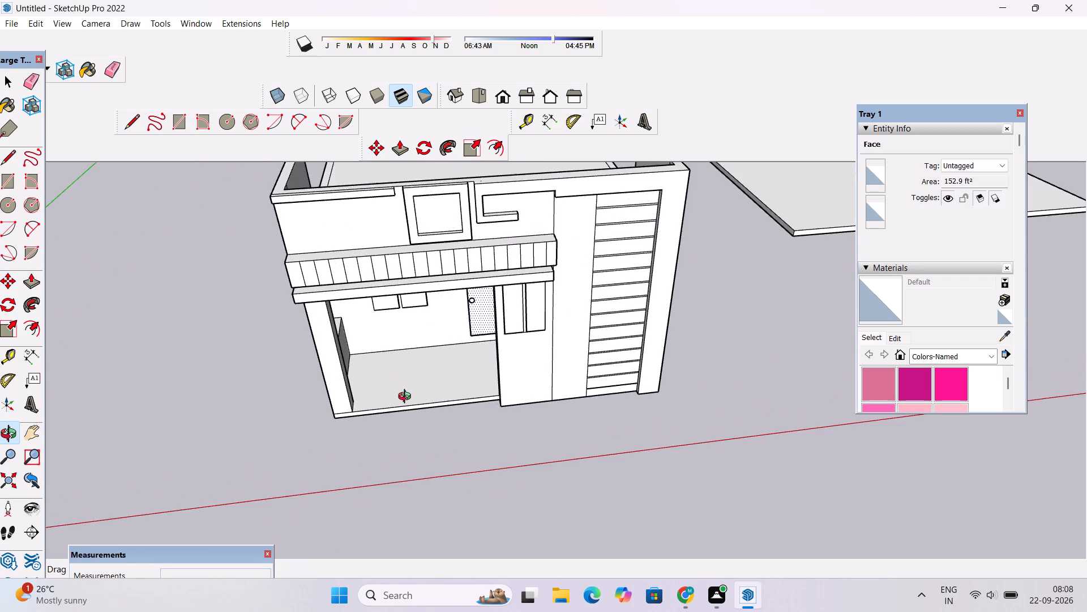
# Examine the porch floor, its front edge strip and the corner column up close and in relation to the facade.
pyautogui.scroll(4, 407, 398)
pyautogui.moveTo(406, 393); pyautogui.dragTo(619, 384)
pyautogui.scroll(5, 536, 412)
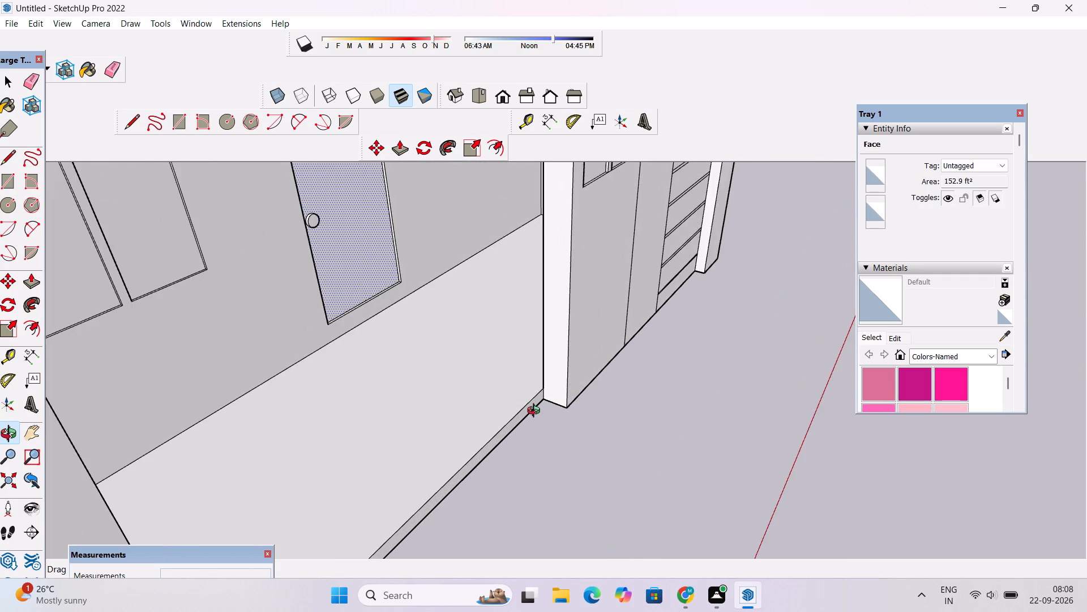
pyautogui.scroll(-3, 536, 412)
pyautogui.moveTo(575, 454); pyautogui.dragTo(408, 447)
pyautogui.keyDown('shift'); pyautogui.moveTo(407, 433); pyautogui.dragTo(407, 410); pyautogui.keyUp('shift')
pyautogui.moveTo(482, 423); pyautogui.dragTo(401, 409)
pyautogui.keyDown('shift'); pyautogui.moveTo(363, 411); pyautogui.dragTo(399, 441); pyautogui.keyUp('shift')
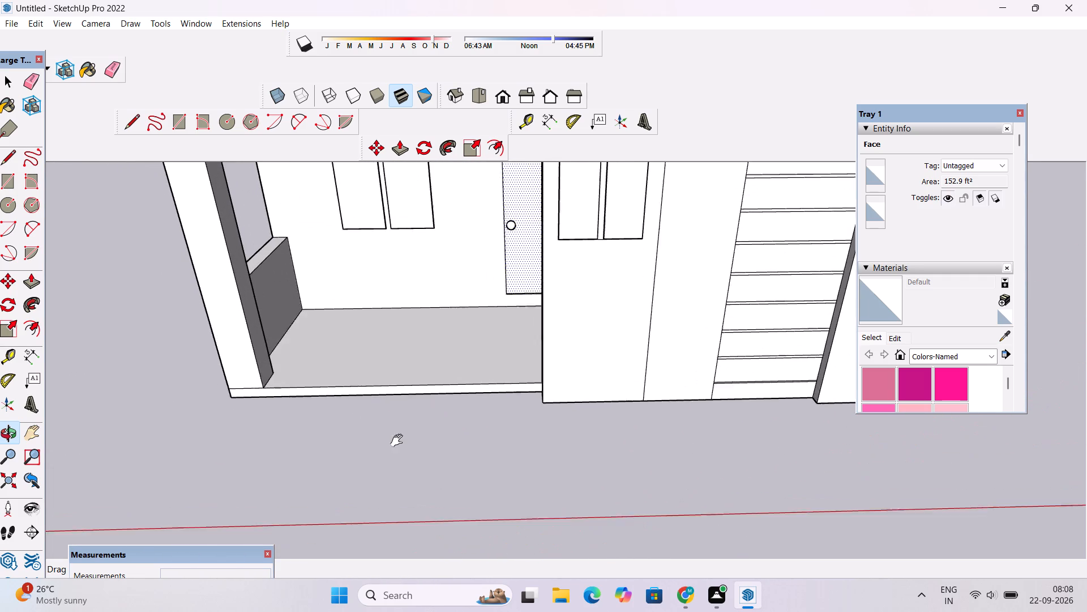
pyautogui.keyDown('shift'); pyautogui.moveTo(399, 441); pyautogui.dragTo(406, 445); pyautogui.keyUp('shift')
pyautogui.scroll(2, 395, 440)
pyautogui.keyDown('shift'); pyautogui.moveTo(394, 437); pyautogui.dragTo(399, 448); pyautogui.keyUp('shift')
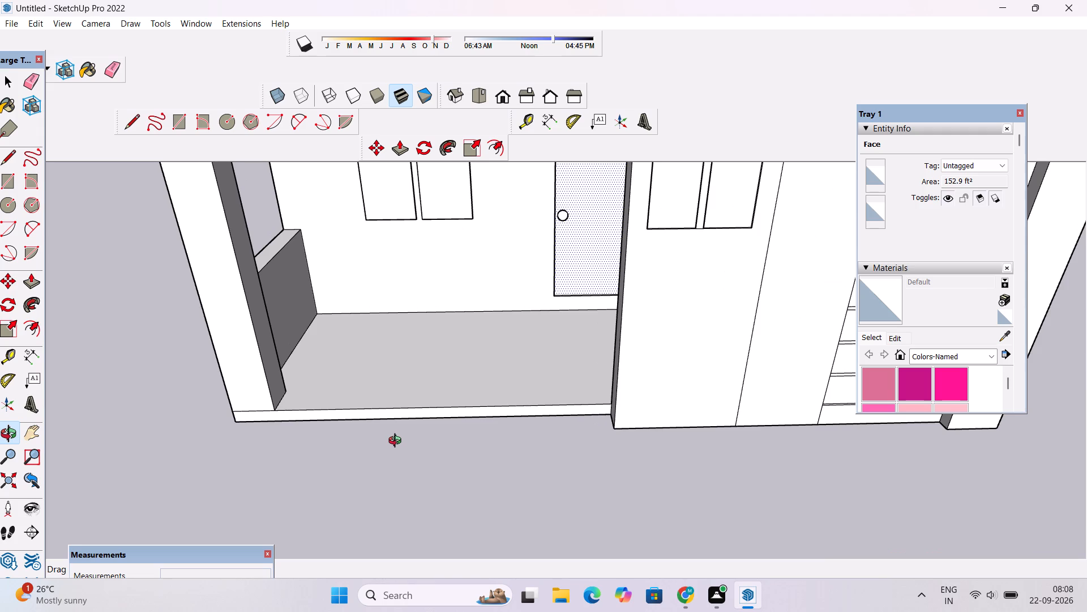
pyautogui.scroll(3, 397, 442)
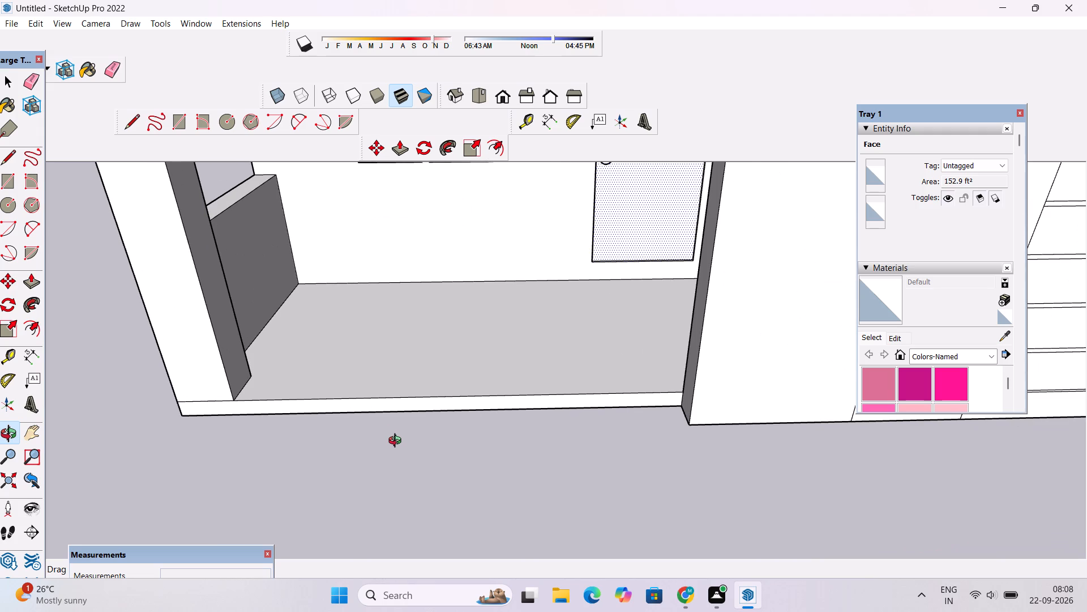
pyautogui.moveTo(393, 444); pyautogui.dragTo(390, 489)
pyautogui.moveTo(288, 417); pyautogui.dragTo(298, 432)
pyautogui.scroll(-4, 290, 407)
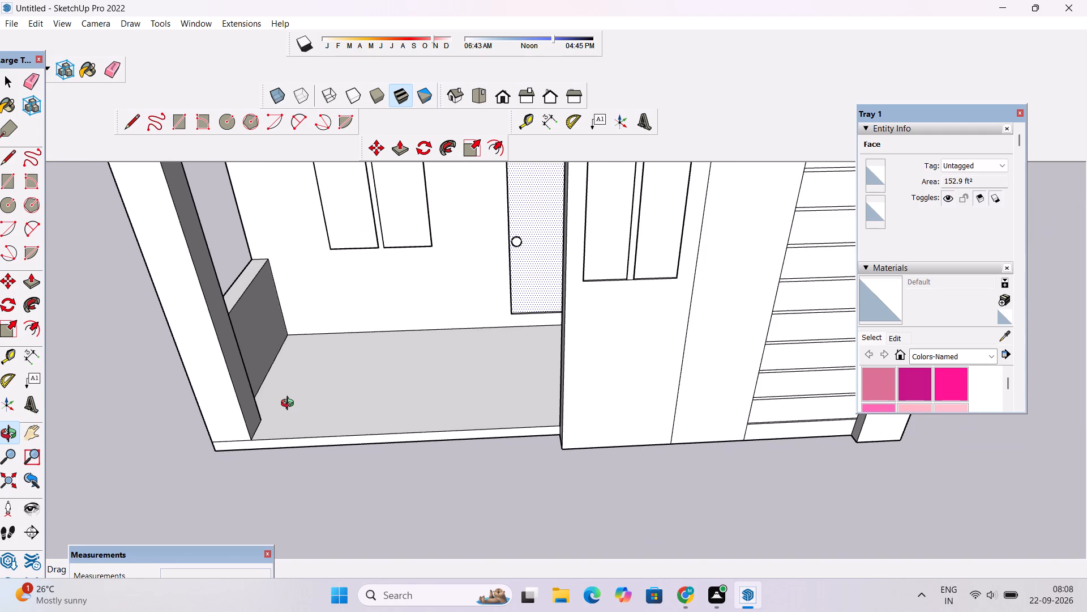
pyautogui.scroll(-4, 290, 405)
pyautogui.scroll(-1, 272, 486)
pyautogui.keyDown('shift'); pyautogui.moveTo(264, 490); pyautogui.dragTo(260, 507); pyautogui.keyUp('shift')
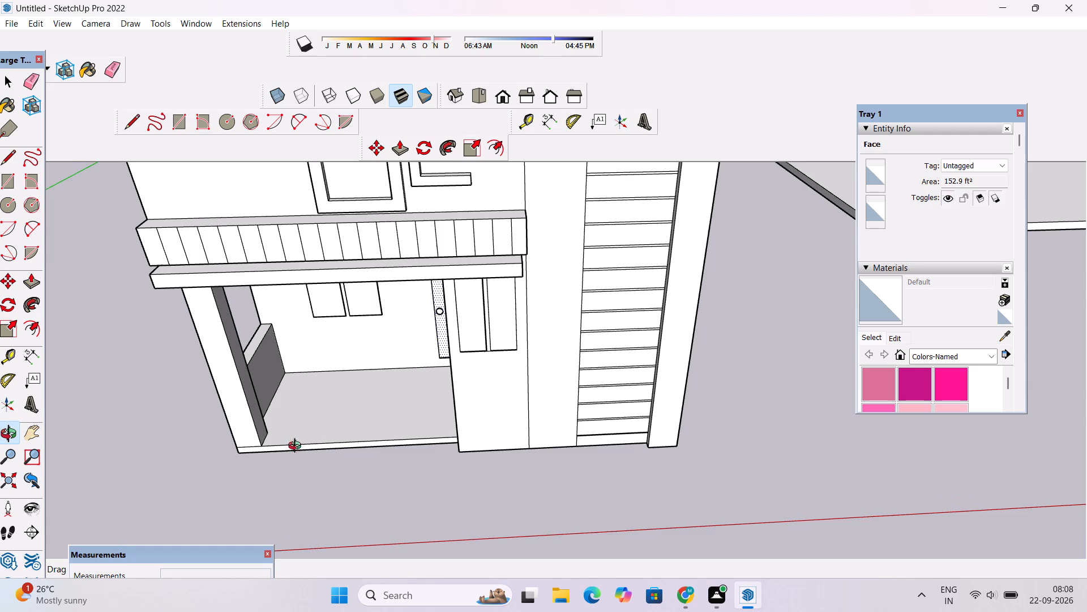
pyautogui.moveTo(296, 427); pyautogui.dragTo(274, 377)
pyautogui.moveTo(271, 398); pyautogui.dragTo(364, 390)
pyautogui.scroll(-4, 365, 388)
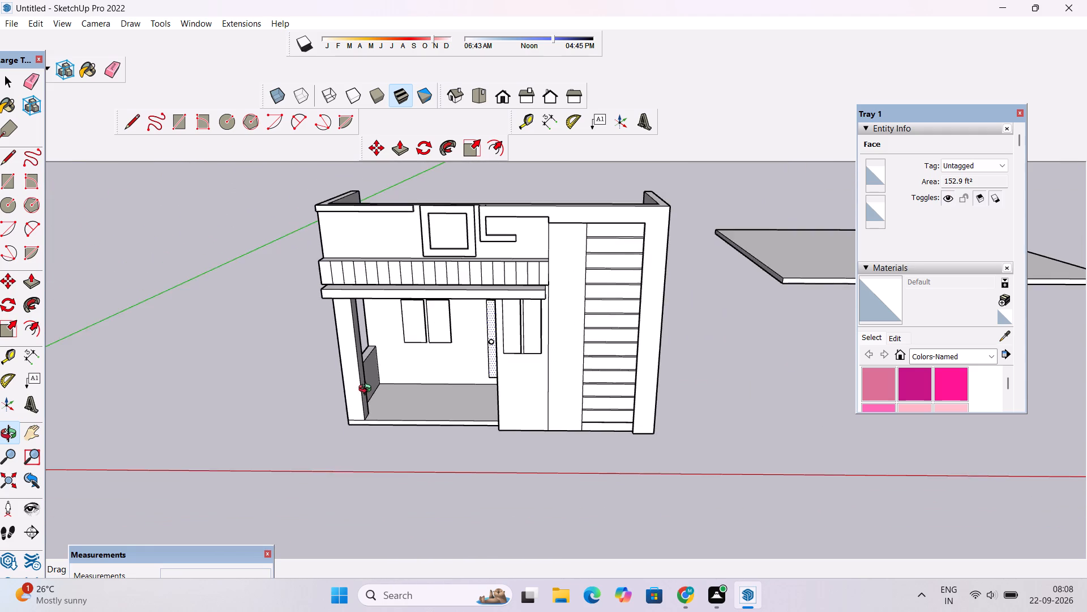
pyautogui.moveTo(367, 390); pyautogui.dragTo(371, 347)
pyautogui.scroll(4, 376, 350)
pyautogui.scroll(-5, 376, 350)
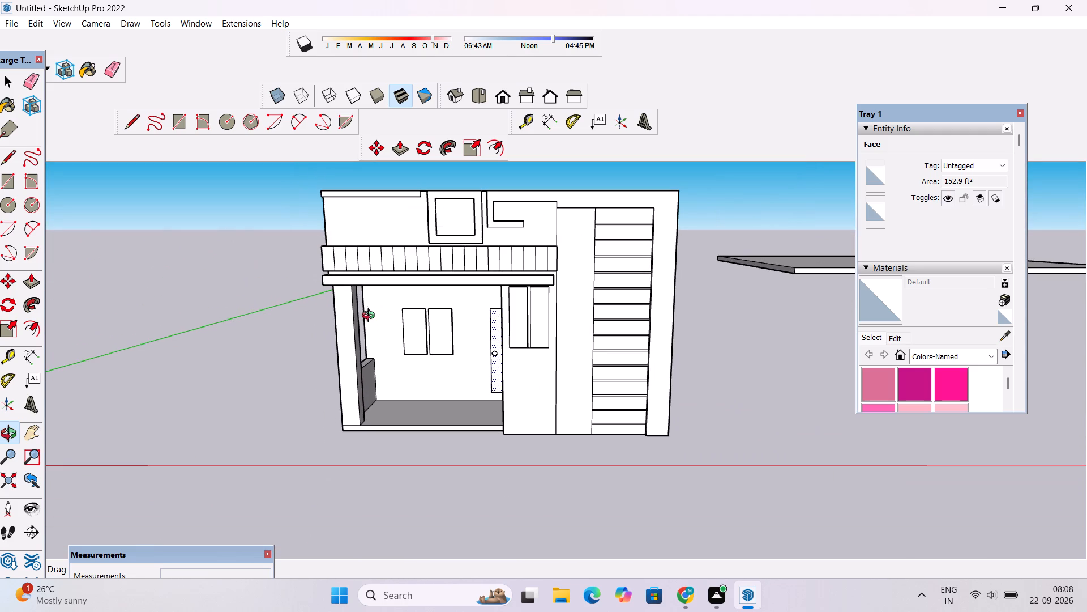
pyautogui.scroll(-3, 376, 333)
pyautogui.moveTo(385, 352); pyautogui.dragTo(391, 439)
pyautogui.scroll(10, 370, 383)
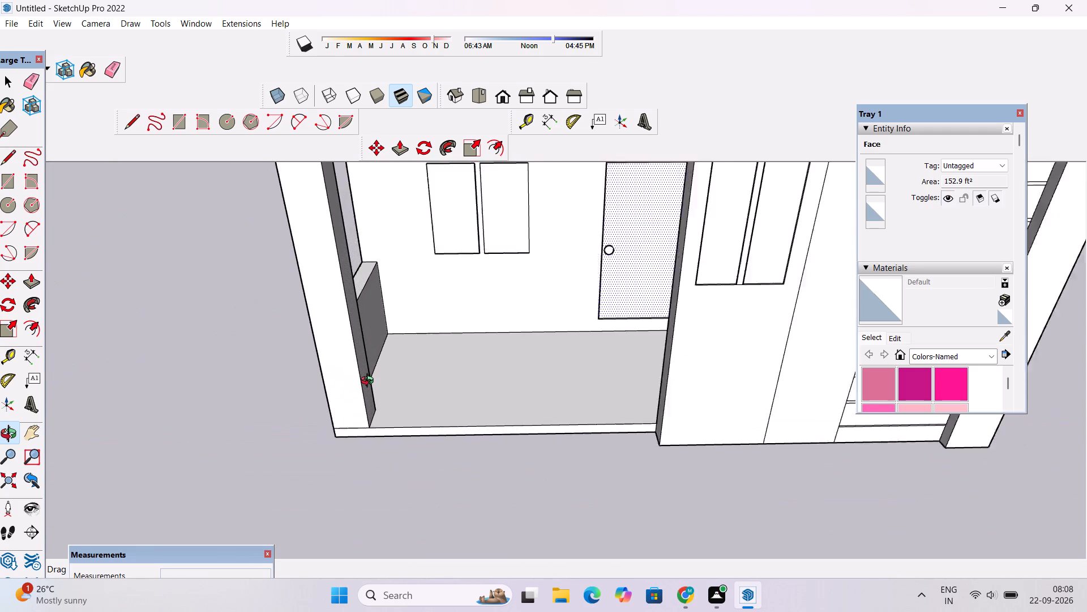
pyautogui.scroll(6, 370, 382)
pyautogui.moveTo(359, 396); pyautogui.dragTo(321, 423)
pyautogui.moveTo(306, 437); pyautogui.dragTo(280, 450)
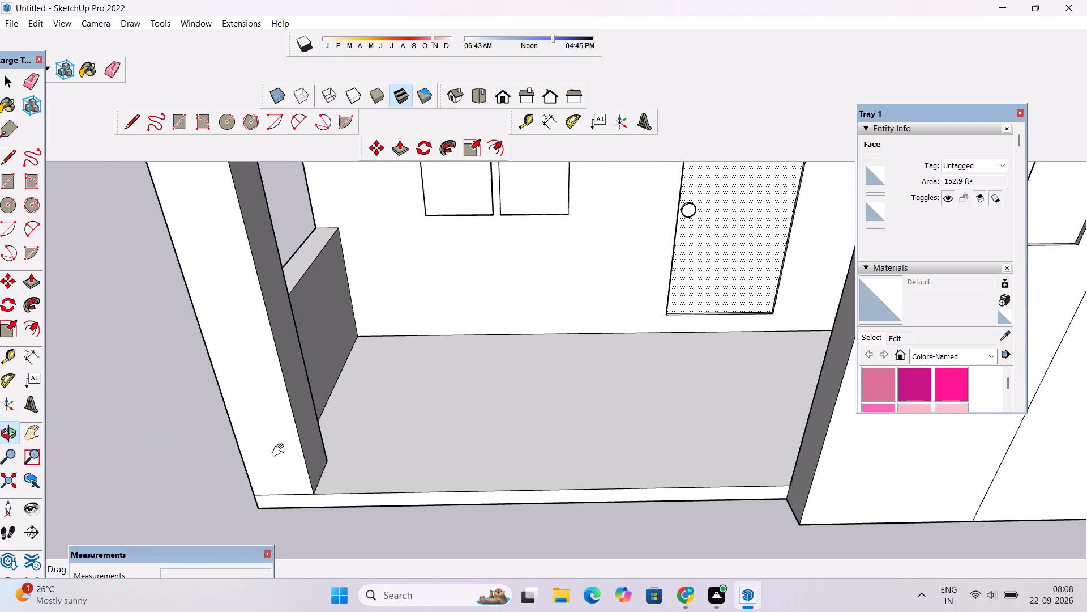
pyautogui.moveTo(280, 450); pyautogui.dragTo(279, 452)
pyautogui.scroll(-5, 361, 422)
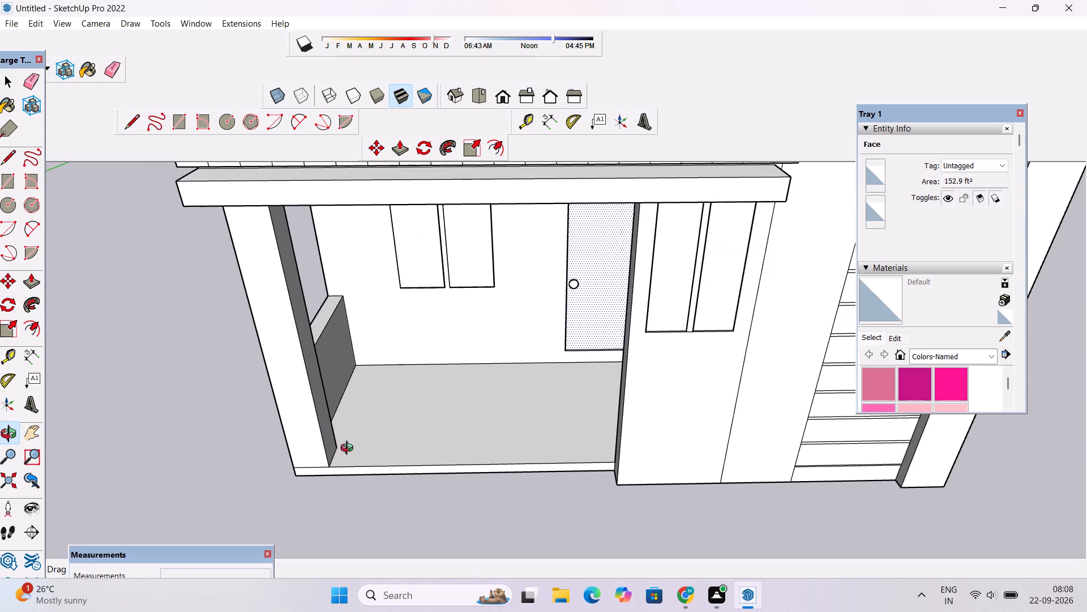
pyautogui.scroll(4, 322, 490)
pyautogui.moveTo(318, 493); pyautogui.dragTo(311, 484)
pyautogui.moveTo(307, 490); pyautogui.dragTo(297, 477)
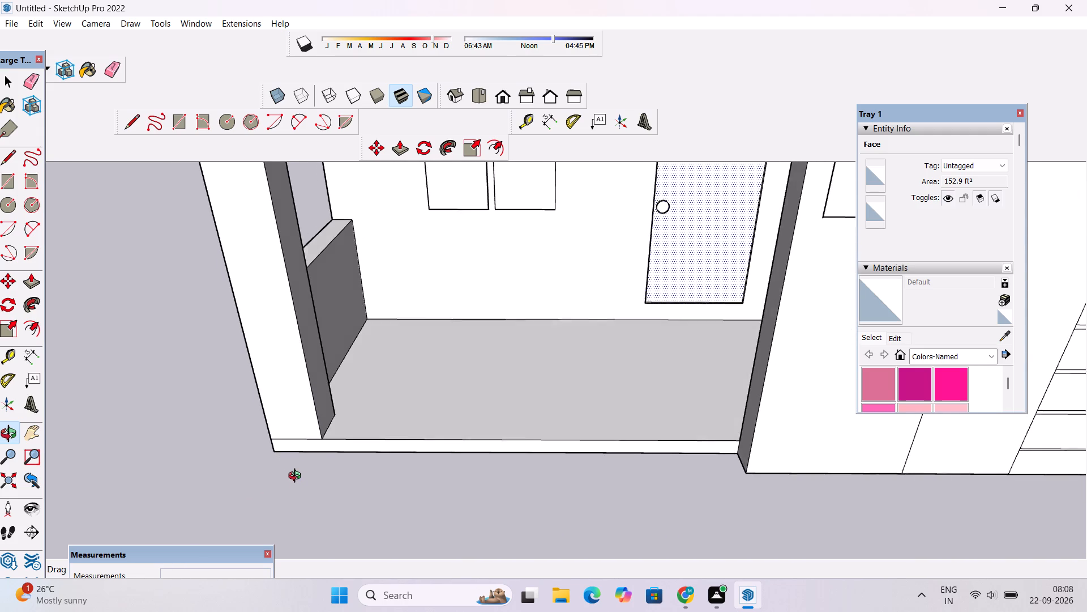
pyautogui.moveTo(297, 477); pyautogui.dragTo(294, 468)
pyautogui.scroll(-4, 299, 456)
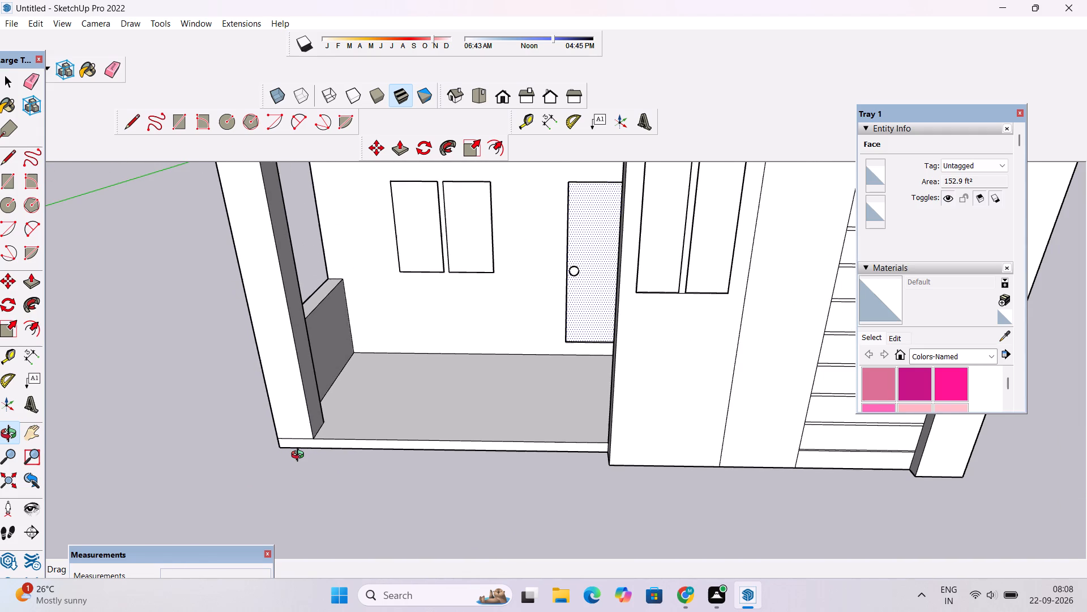
# Copy the porch floor's thin front edge face with its outline about 69' 6" along the facade to open ground beside the house.
pyautogui.press('space')
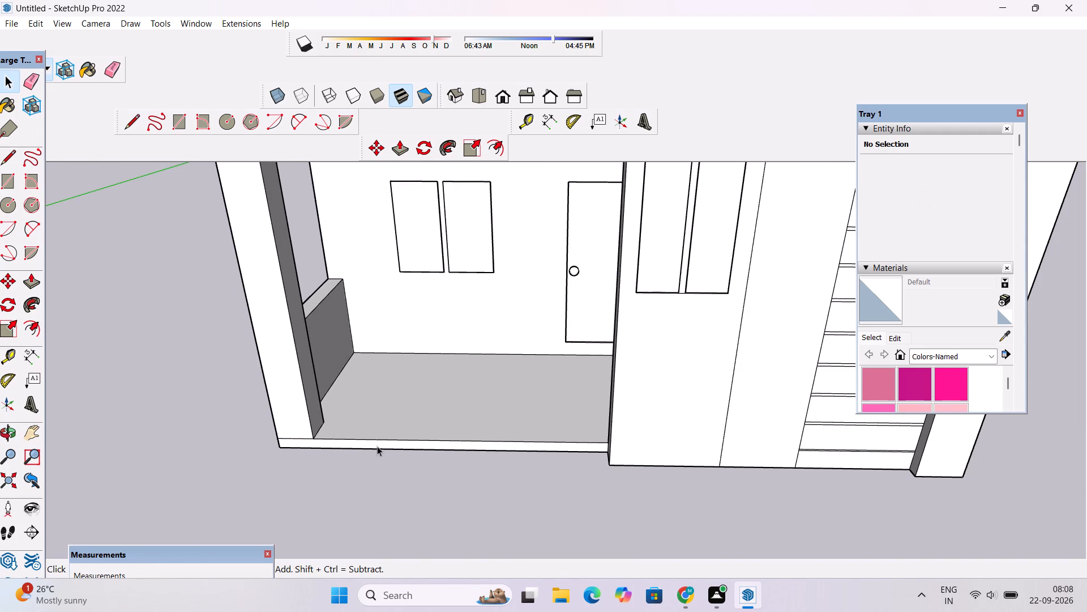
pyautogui.doubleClick(377, 446)
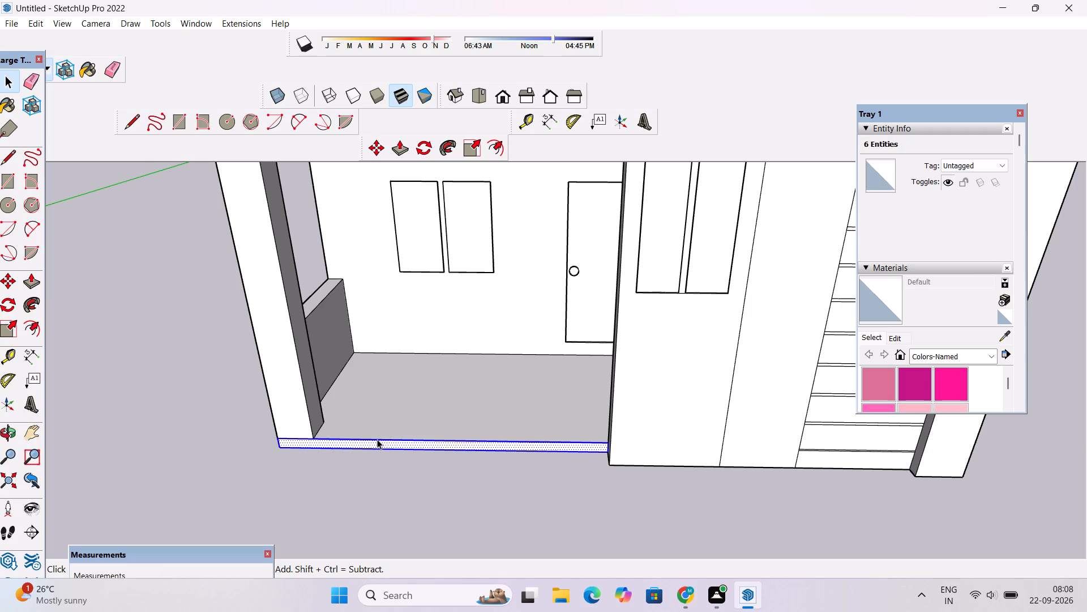
pyautogui.press('m')
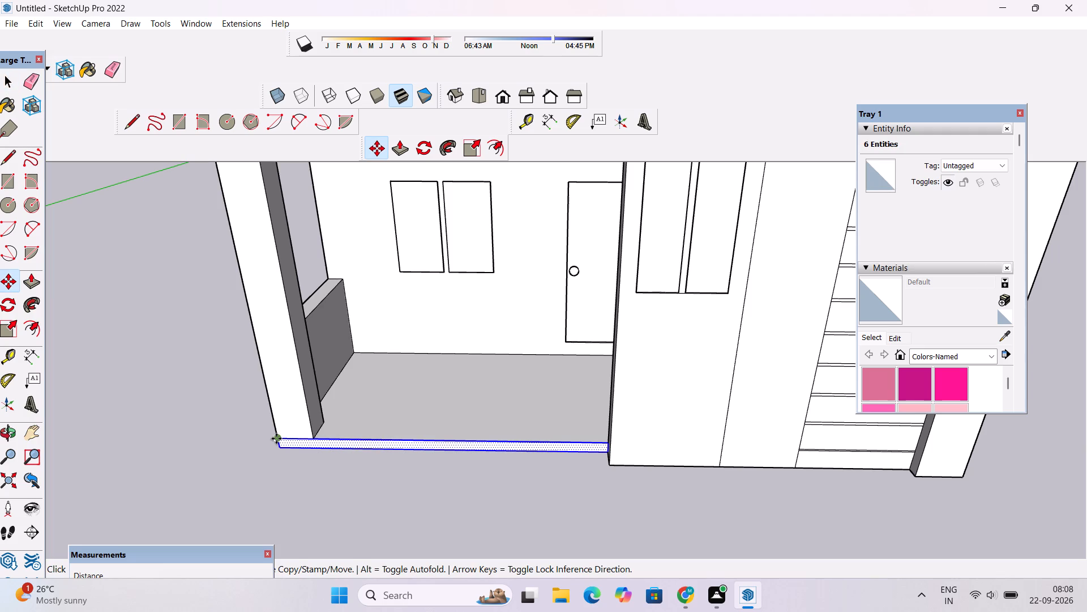
pyautogui.click(276, 439)
pyautogui.scroll(-6, 262, 447)
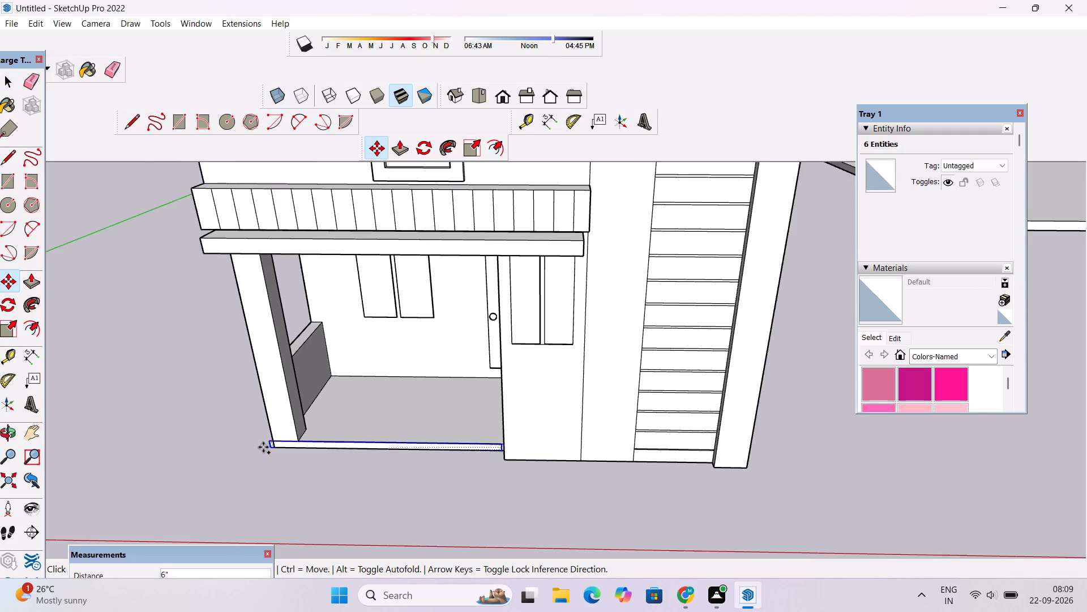
pyautogui.scroll(-5, 263, 447)
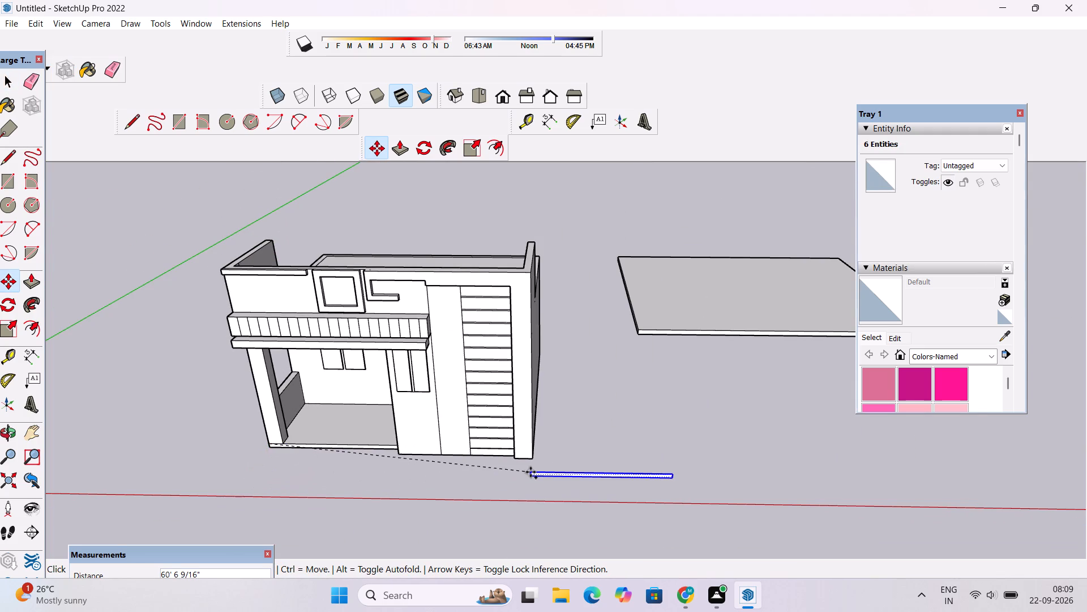
pyautogui.scroll(3, 575, 456)
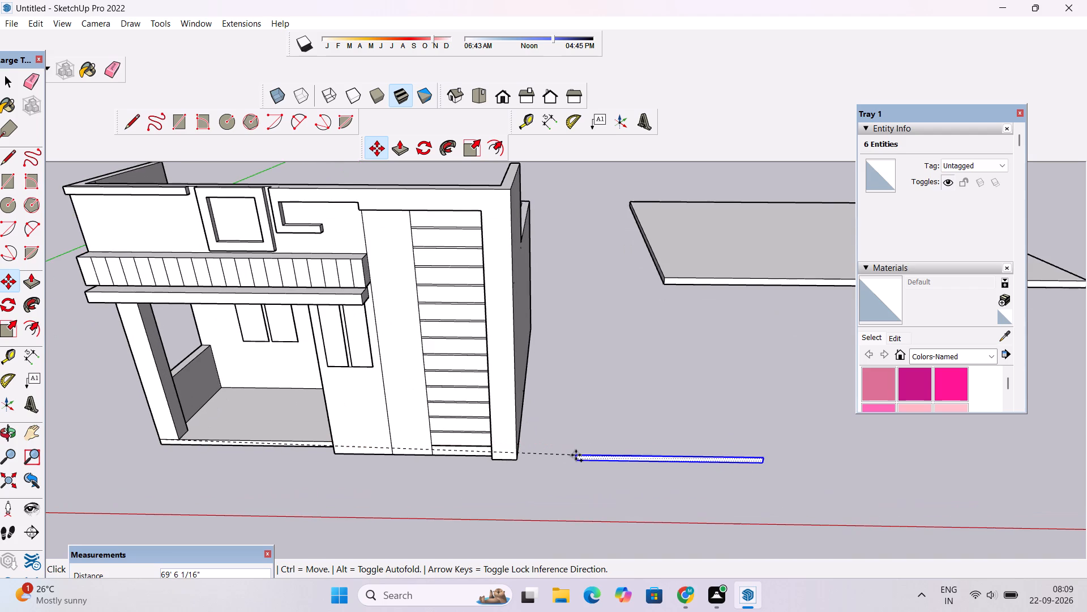
pyautogui.click(576, 455)
pyautogui.scroll(-5, 345, 477)
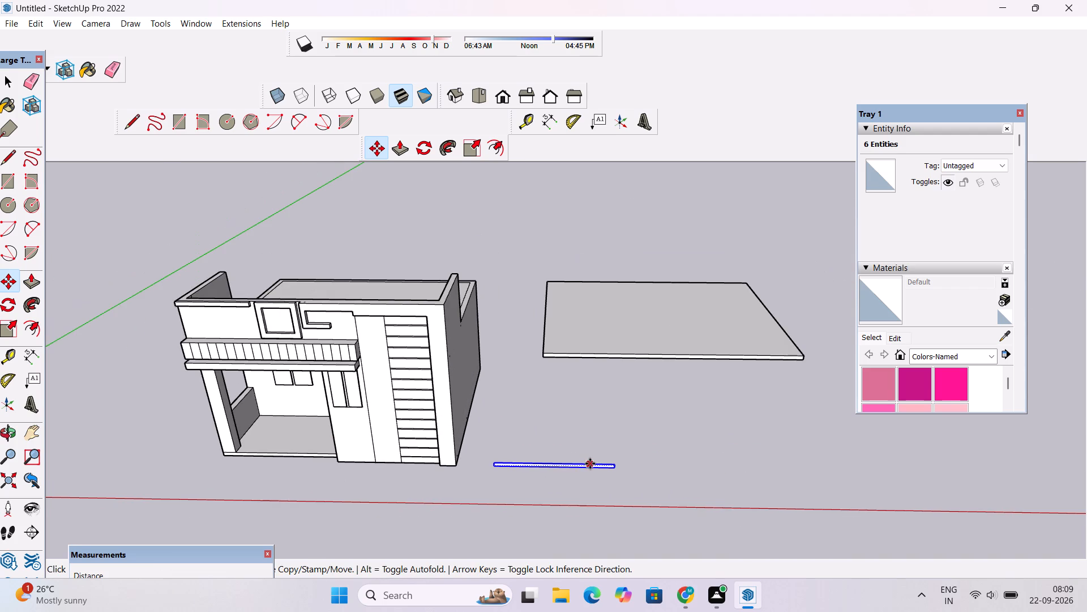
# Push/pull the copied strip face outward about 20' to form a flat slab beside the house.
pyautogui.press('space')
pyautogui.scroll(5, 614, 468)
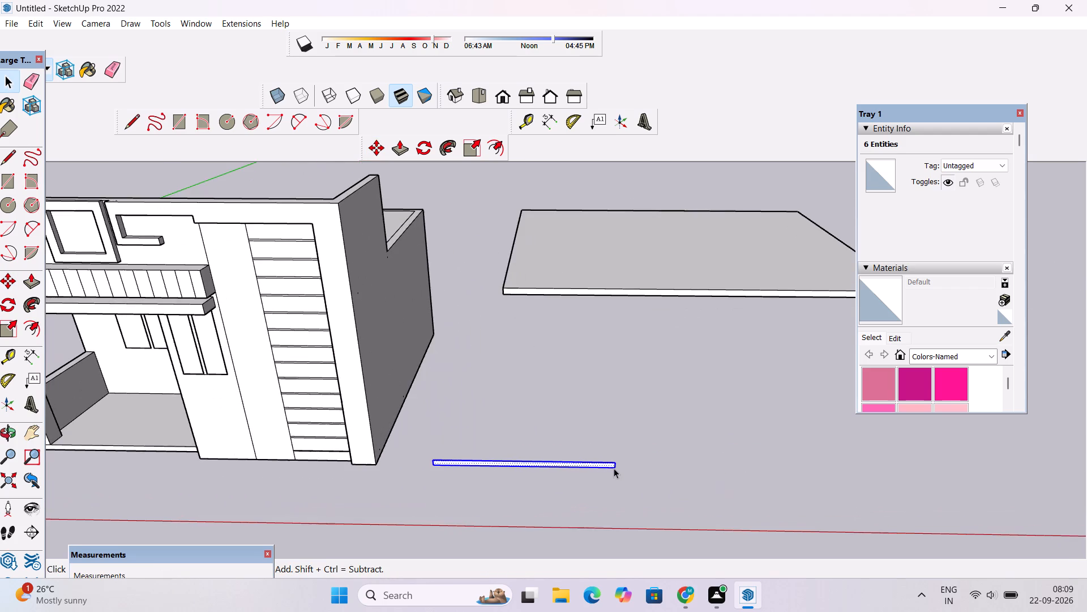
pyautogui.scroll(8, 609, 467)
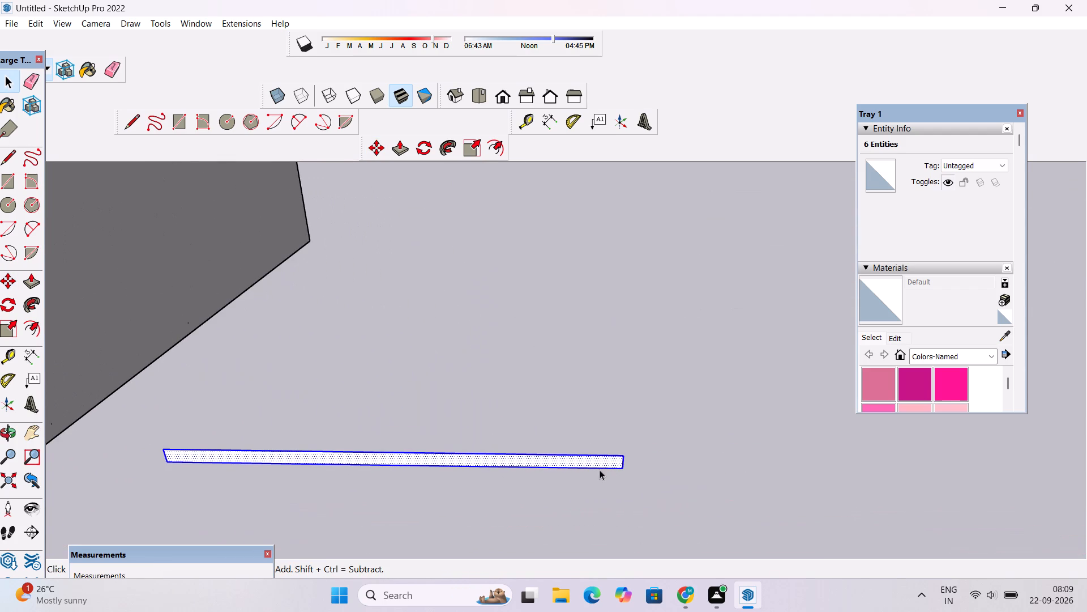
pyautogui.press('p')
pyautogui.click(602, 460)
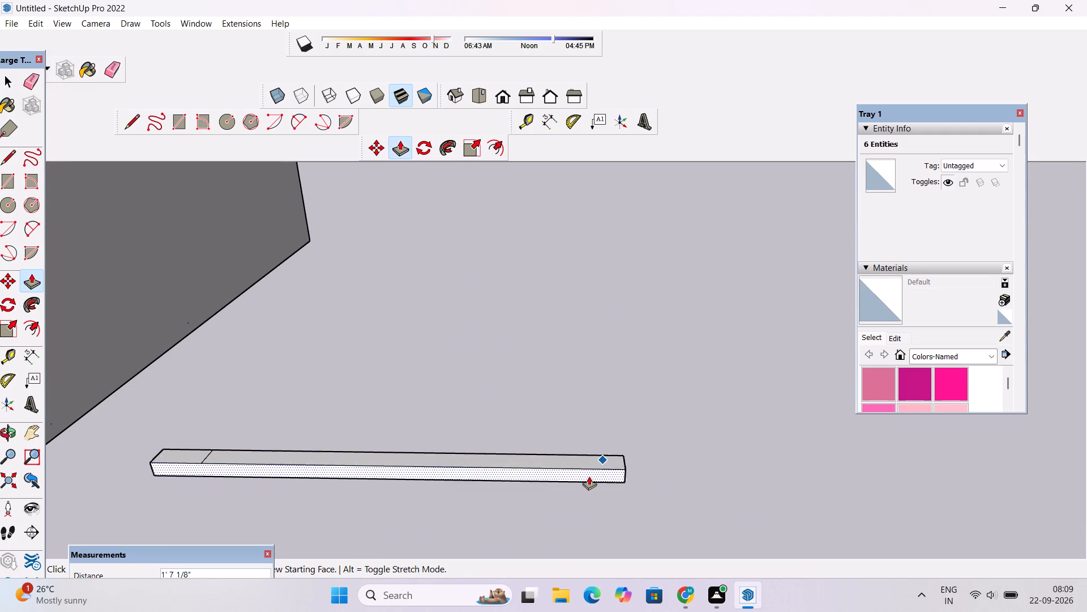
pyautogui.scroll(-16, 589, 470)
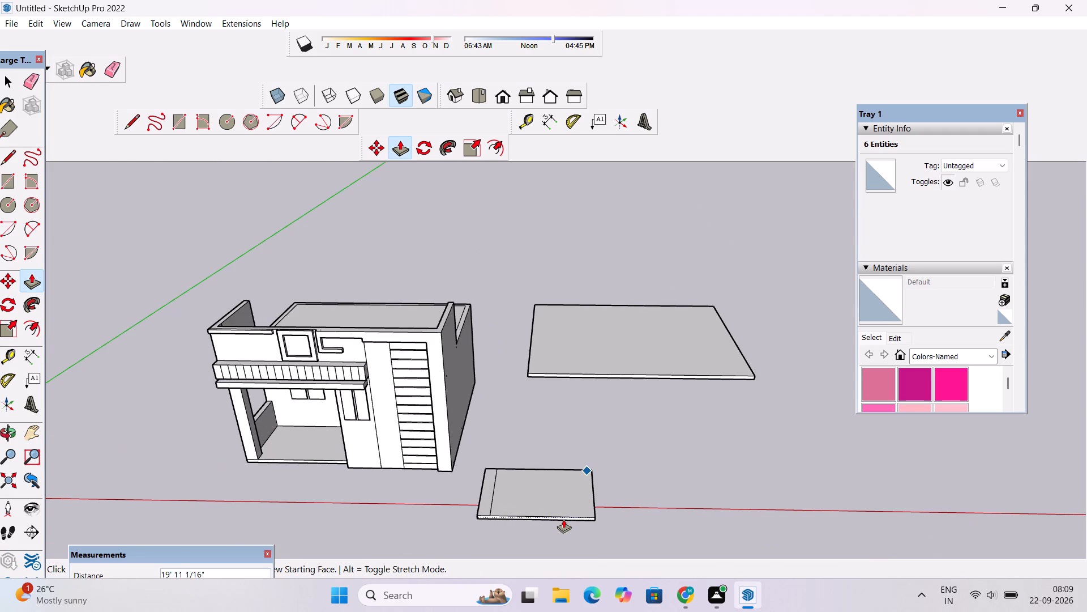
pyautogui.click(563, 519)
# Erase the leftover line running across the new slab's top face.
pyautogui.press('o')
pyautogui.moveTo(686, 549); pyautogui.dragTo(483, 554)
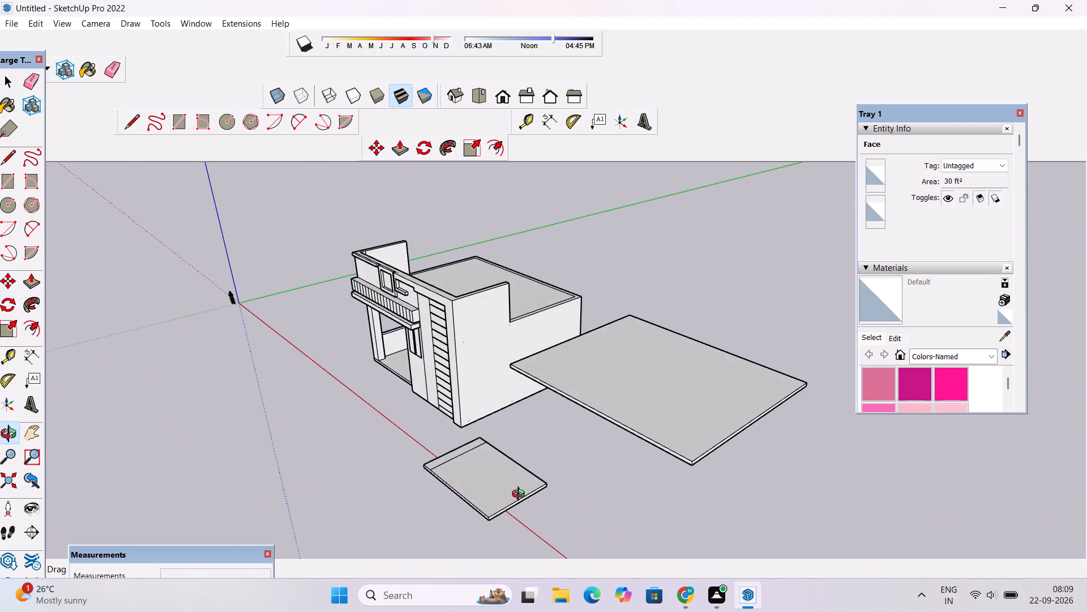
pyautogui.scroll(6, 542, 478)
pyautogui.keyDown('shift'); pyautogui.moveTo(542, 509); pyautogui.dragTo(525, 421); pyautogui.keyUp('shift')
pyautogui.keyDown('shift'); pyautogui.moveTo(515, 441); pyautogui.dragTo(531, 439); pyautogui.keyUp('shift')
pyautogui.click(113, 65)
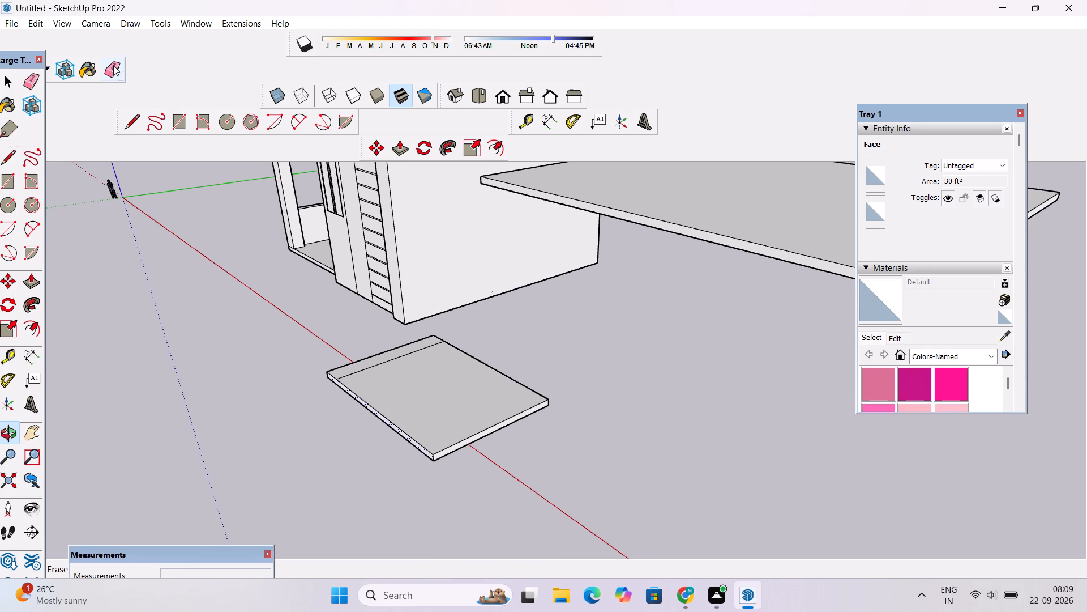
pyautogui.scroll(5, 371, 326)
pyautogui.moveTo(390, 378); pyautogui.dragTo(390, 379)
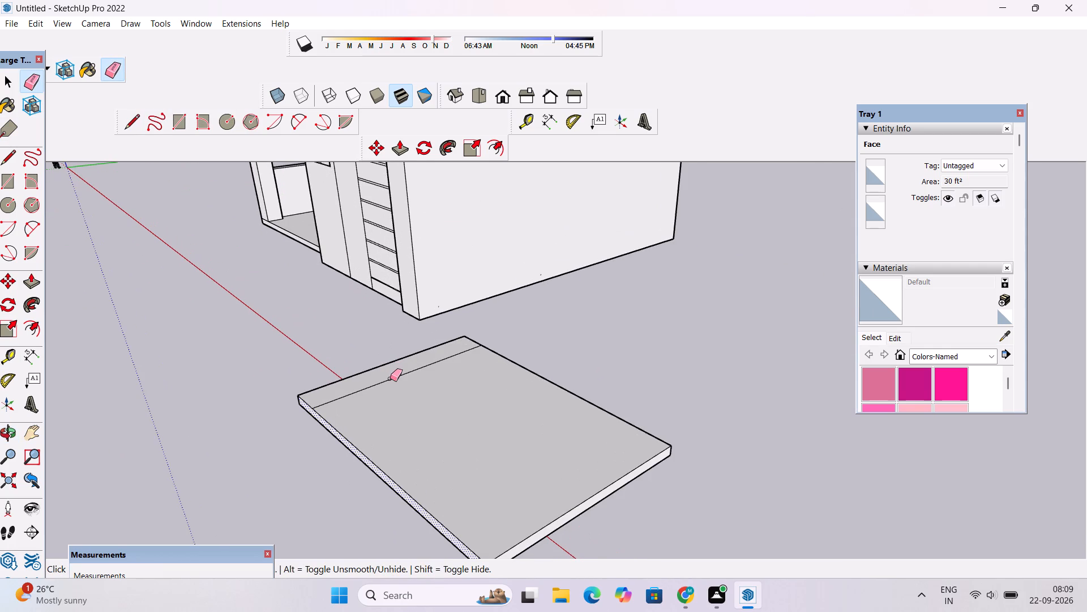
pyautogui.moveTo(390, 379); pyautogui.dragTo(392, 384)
# Examine the new slab from below, from above and in relation to the house and the larger slab.
pyautogui.press('o')
pyautogui.moveTo(377, 456); pyautogui.dragTo(465, 276)
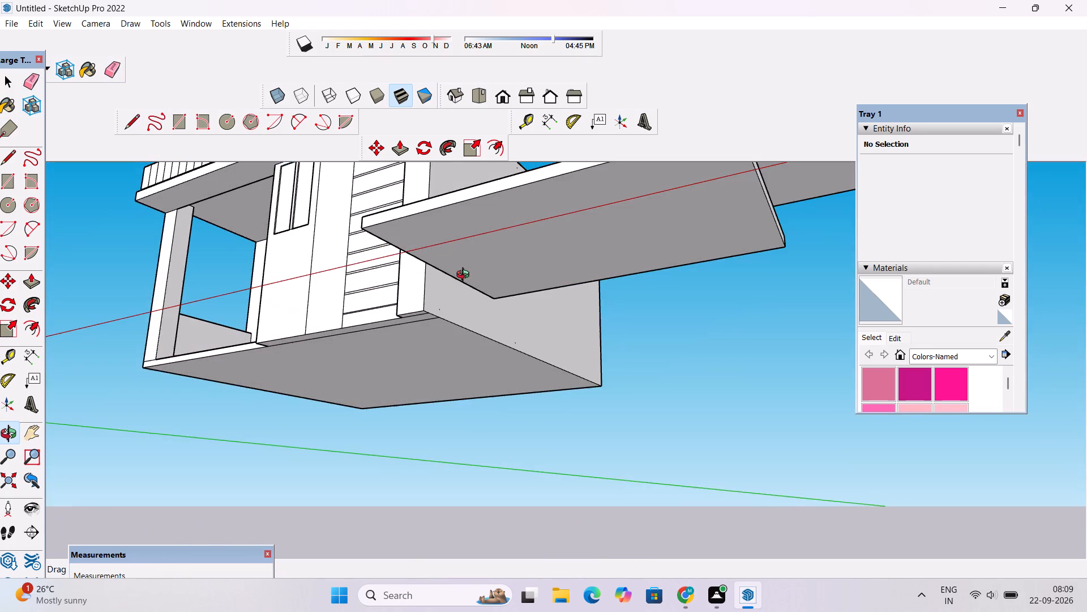
pyautogui.moveTo(465, 276); pyautogui.dragTo(668, 420)
pyautogui.moveTo(662, 379); pyautogui.dragTo(359, 362)
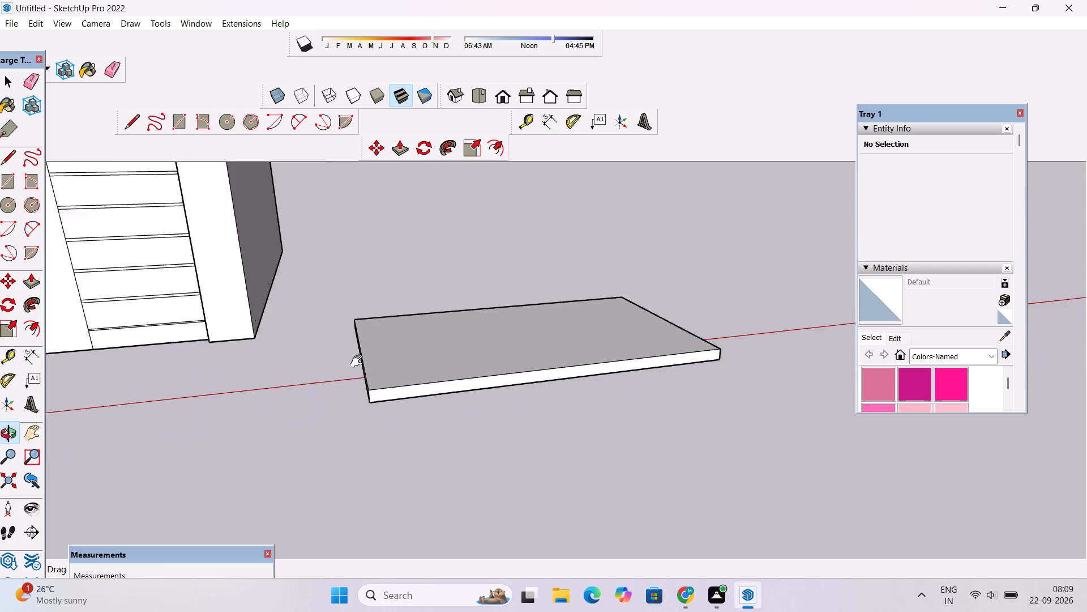
pyautogui.moveTo(359, 362); pyautogui.dragTo(342, 363)
pyautogui.scroll(-5, 337, 363)
pyautogui.moveTo(579, 301); pyautogui.dragTo(247, 377)
pyautogui.scroll(4, 460, 303)
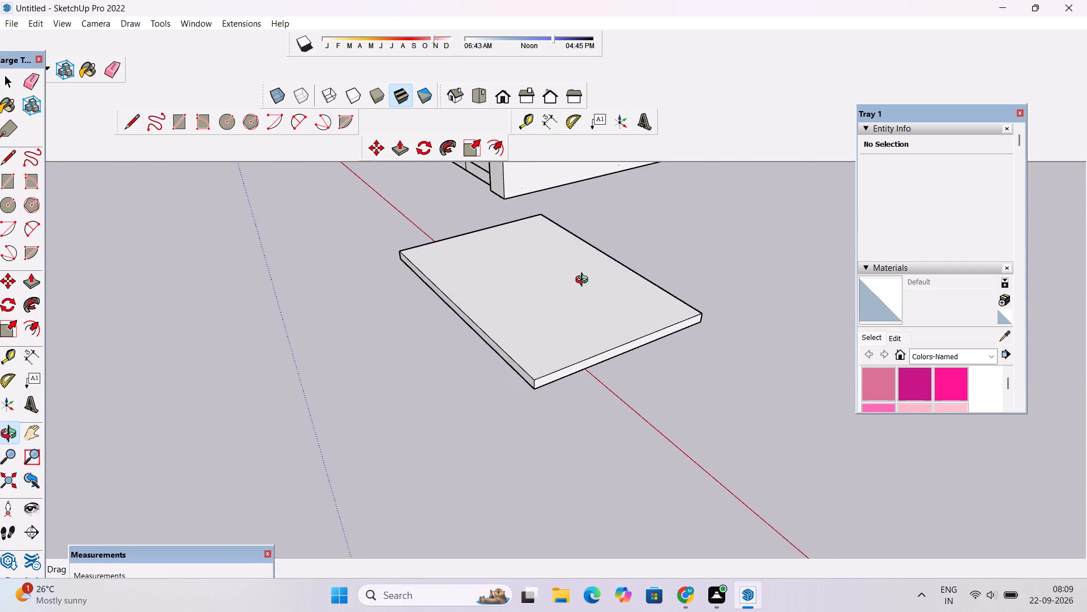
pyautogui.moveTo(532, 279); pyautogui.dragTo(429, 331)
pyautogui.moveTo(429, 331); pyautogui.dragTo(679, 325)
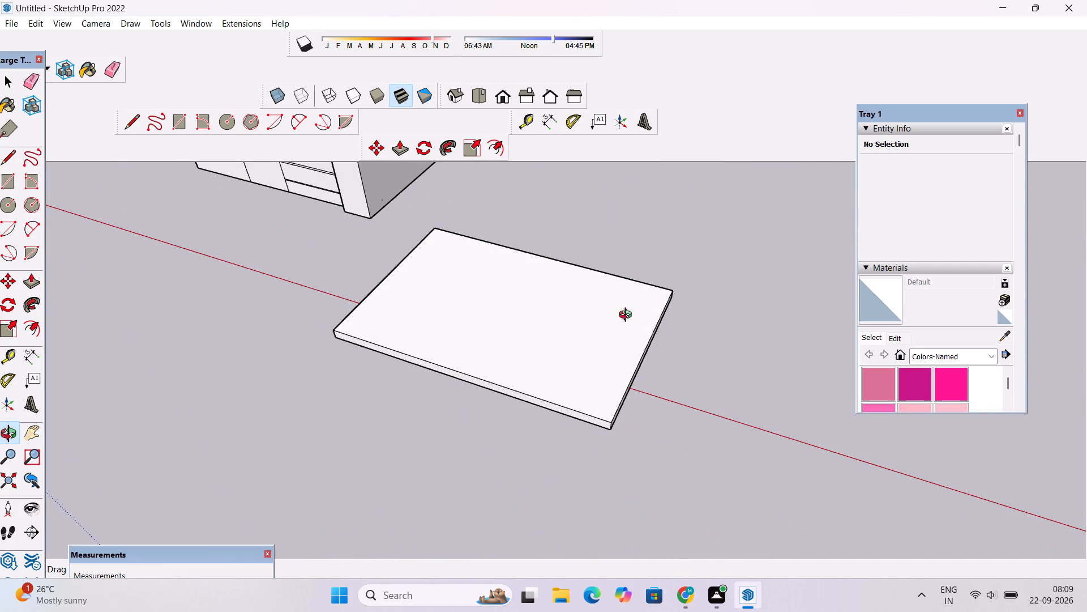
pyautogui.moveTo(335, 329); pyautogui.dragTo(383, 347)
pyautogui.scroll(-4, 387, 338)
pyautogui.moveTo(387, 338); pyautogui.dragTo(416, 382)
pyautogui.scroll(3, 479, 336)
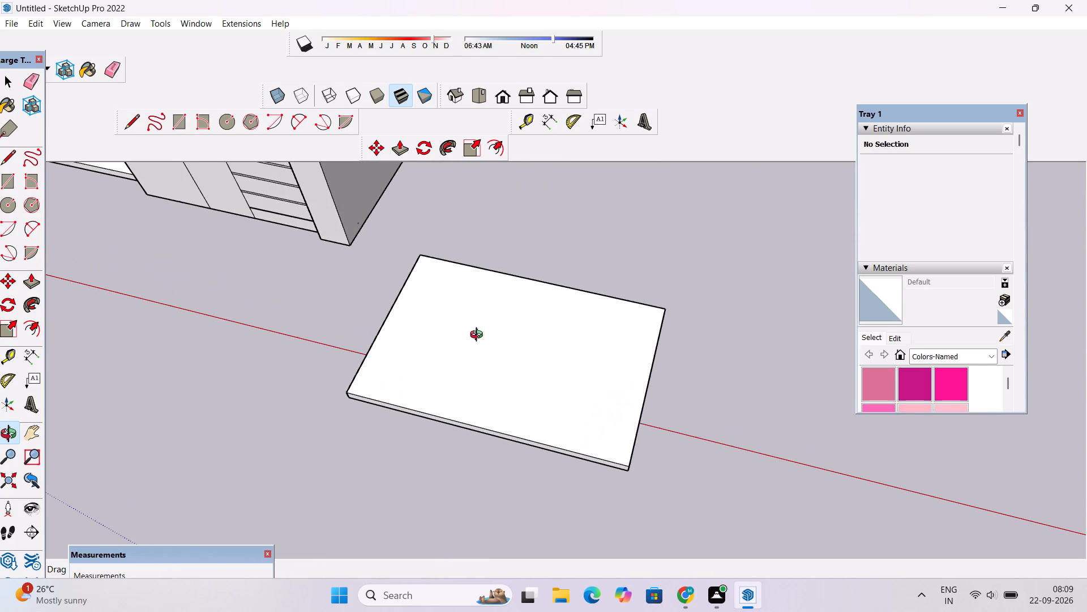
pyautogui.keyDown('shift'); pyautogui.moveTo(491, 321); pyautogui.dragTo(460, 348); pyautogui.keyUp('shift')
pyautogui.scroll(-4, 439, 343)
pyautogui.keyDown('shift'); pyautogui.moveTo(439, 338); pyautogui.dragTo(512, 346); pyautogui.keyUp('shift')
pyautogui.moveTo(512, 345); pyautogui.dragTo(338, 351)
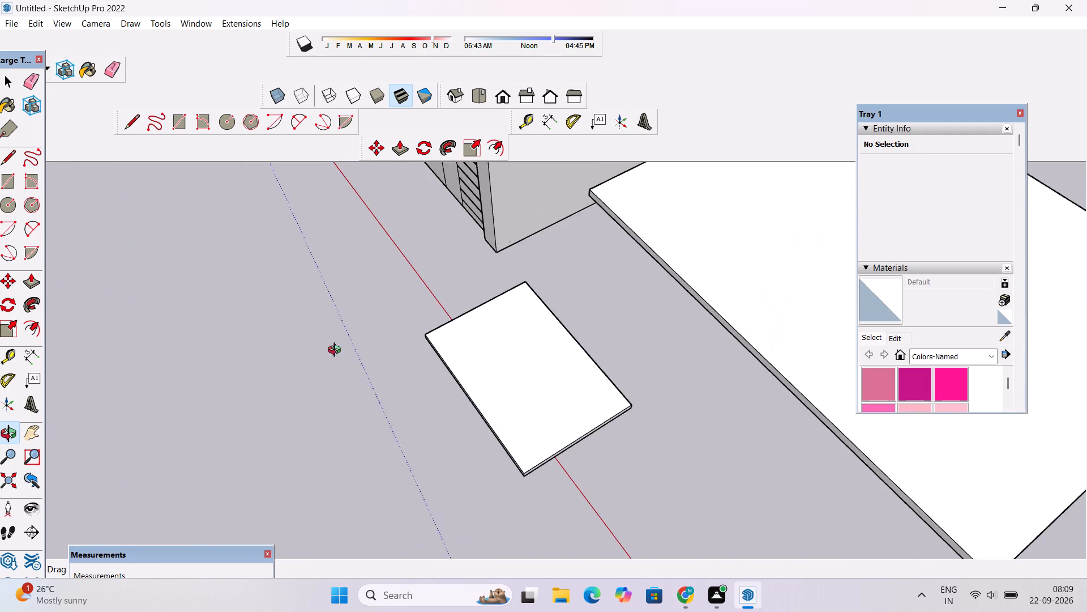
pyautogui.moveTo(473, 369); pyautogui.dragTo(461, 272)
pyautogui.scroll(3, 477, 320)
pyautogui.scroll(-3, 384, 245)
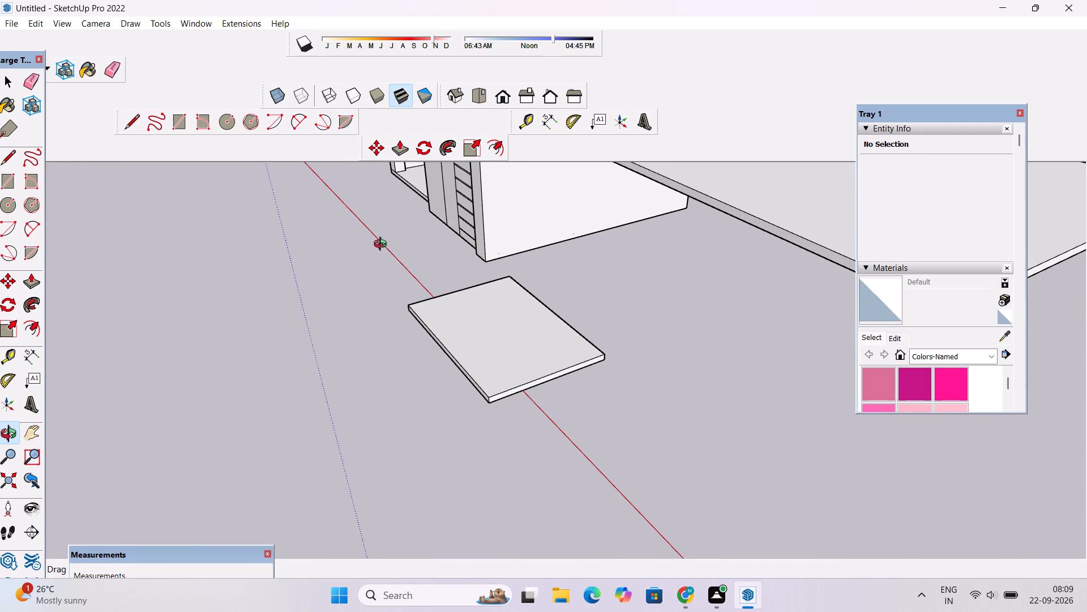
pyautogui.keyDown('shift'); pyautogui.moveTo(448, 365); pyautogui.dragTo(424, 297); pyautogui.keyUp('shift')
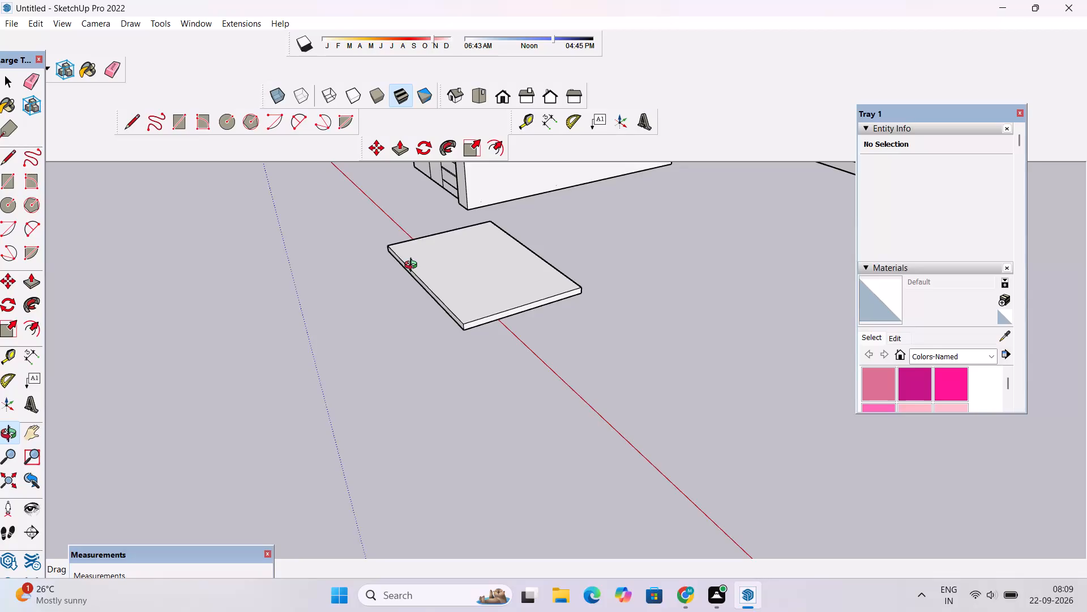
pyautogui.click(178, 368)
pyautogui.doubleClick(104, 282)
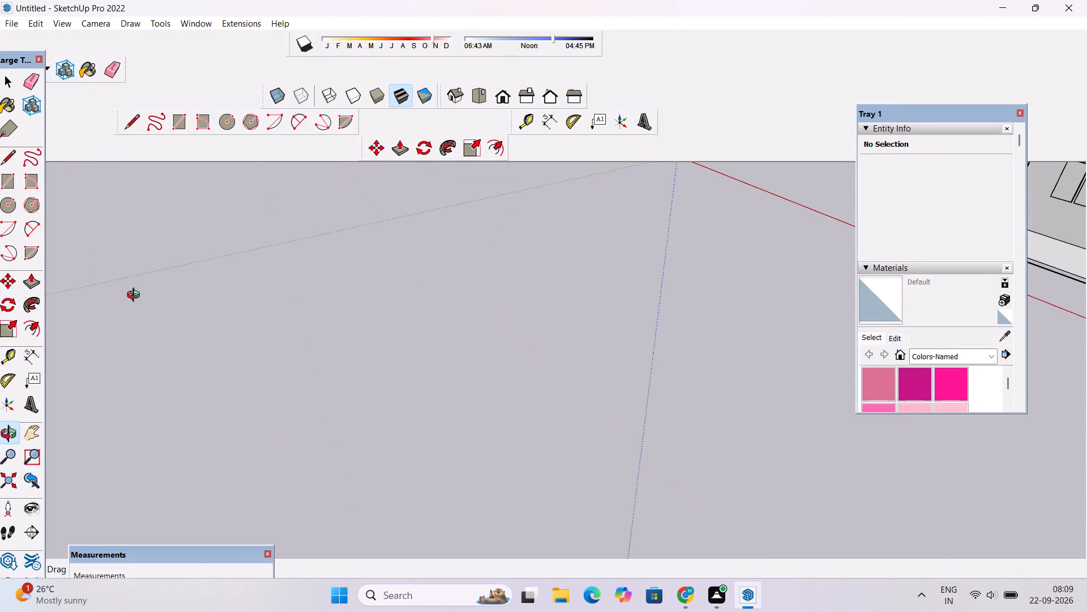
pyautogui.scroll(-16, 148, 318)
pyautogui.moveTo(275, 356); pyautogui.dragTo(602, 324)
pyautogui.click(604, 329)
pyautogui.keyDown('shift'); pyautogui.moveTo(595, 336); pyautogui.dragTo(536, 354); pyautogui.keyUp('shift')
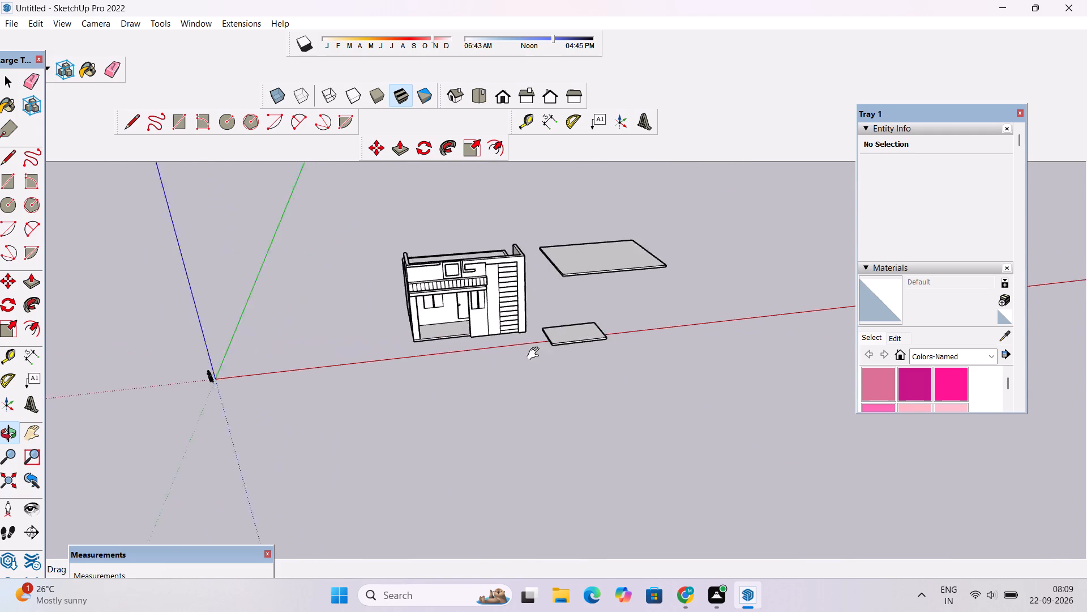
pyautogui.keyDown('shift'); pyautogui.moveTo(536, 354); pyautogui.dragTo(529, 358); pyautogui.keyUp('shift')
pyautogui.scroll(4, 554, 359)
pyautogui.moveTo(587, 359); pyautogui.dragTo(520, 368)
pyautogui.keyDown('shift'); pyautogui.moveTo(520, 372); pyautogui.dragTo(413, 373); pyautogui.keyUp('shift')
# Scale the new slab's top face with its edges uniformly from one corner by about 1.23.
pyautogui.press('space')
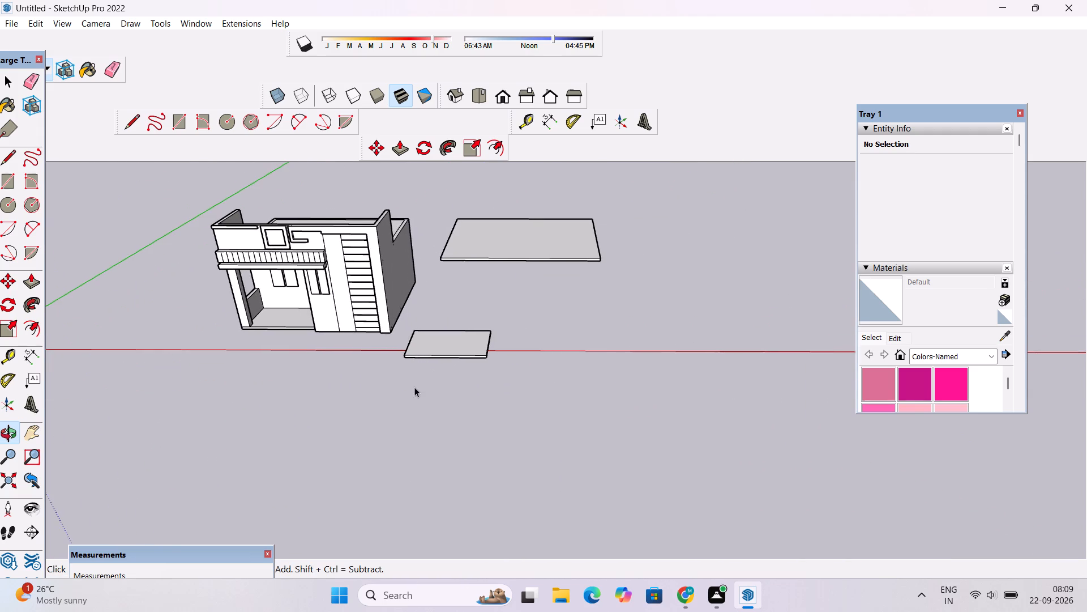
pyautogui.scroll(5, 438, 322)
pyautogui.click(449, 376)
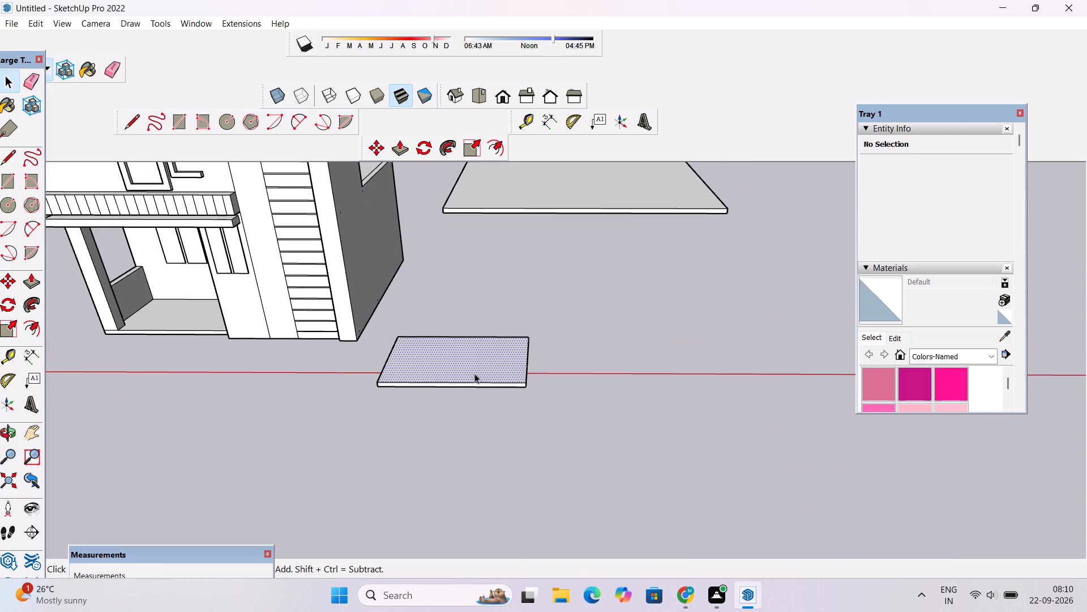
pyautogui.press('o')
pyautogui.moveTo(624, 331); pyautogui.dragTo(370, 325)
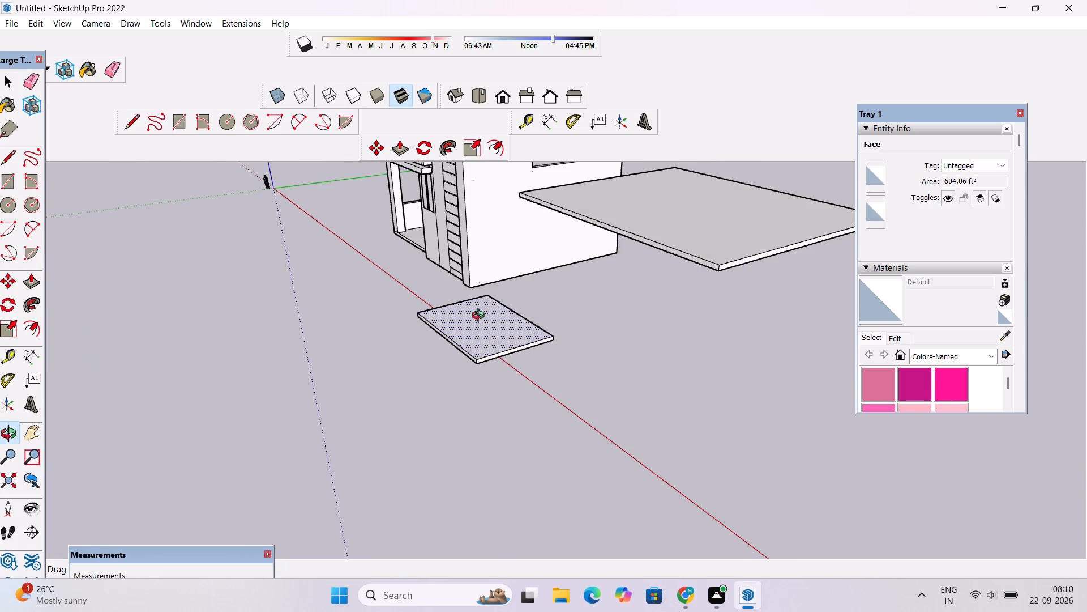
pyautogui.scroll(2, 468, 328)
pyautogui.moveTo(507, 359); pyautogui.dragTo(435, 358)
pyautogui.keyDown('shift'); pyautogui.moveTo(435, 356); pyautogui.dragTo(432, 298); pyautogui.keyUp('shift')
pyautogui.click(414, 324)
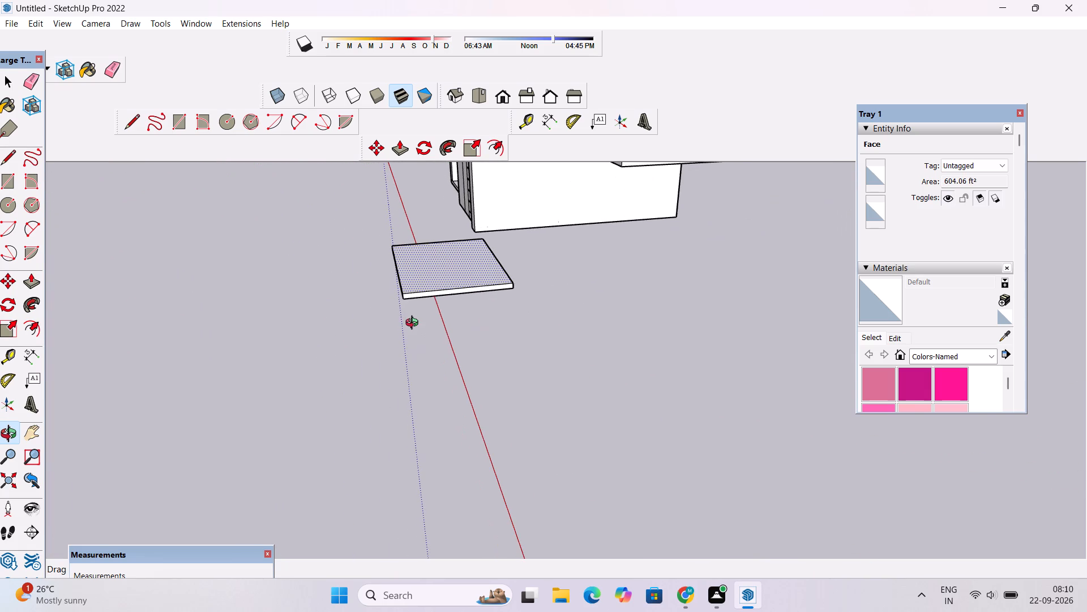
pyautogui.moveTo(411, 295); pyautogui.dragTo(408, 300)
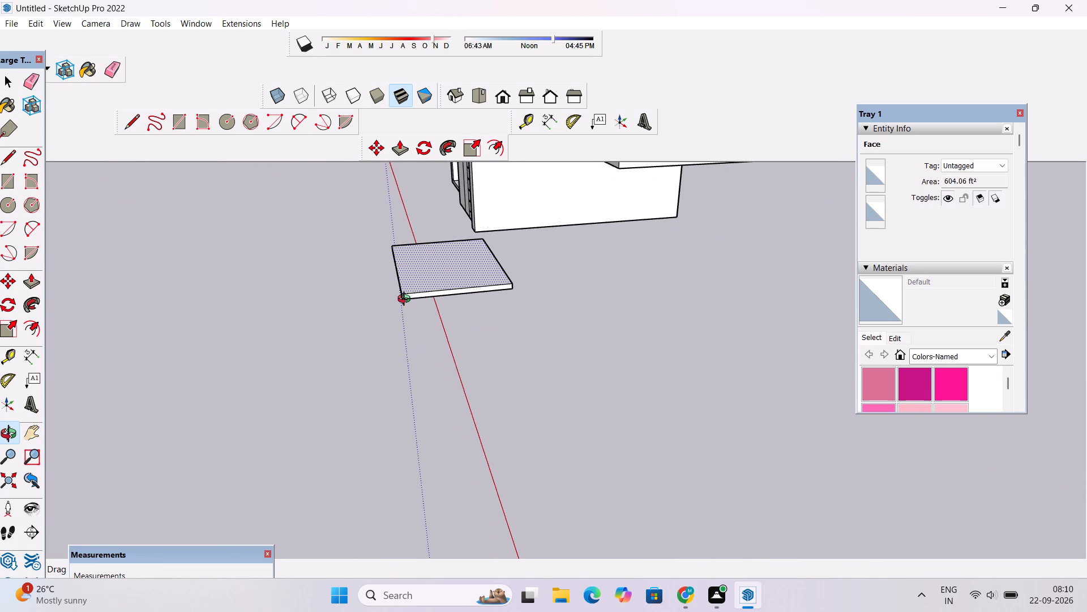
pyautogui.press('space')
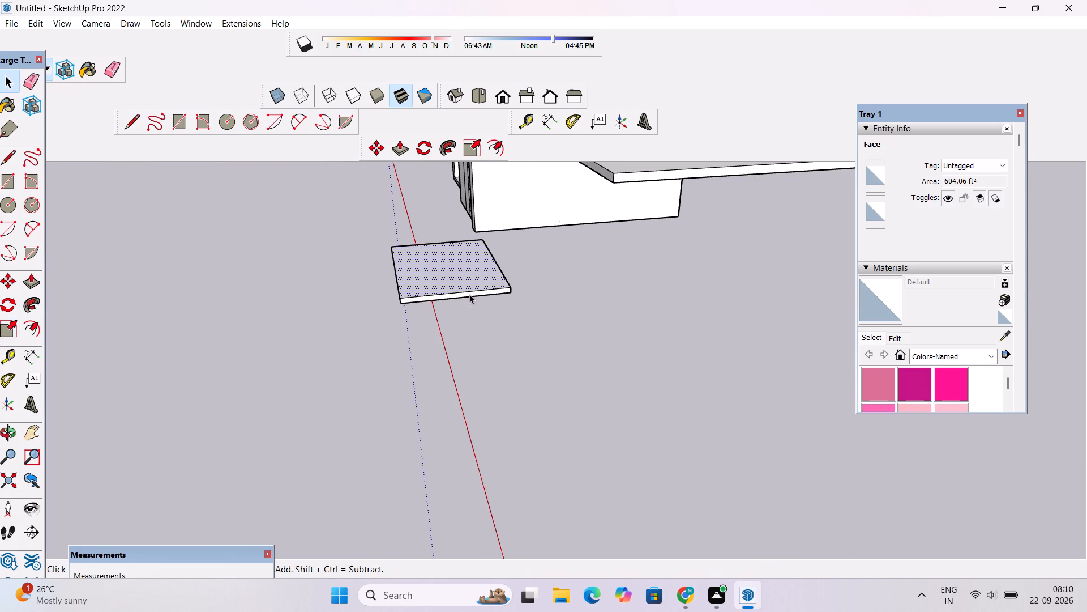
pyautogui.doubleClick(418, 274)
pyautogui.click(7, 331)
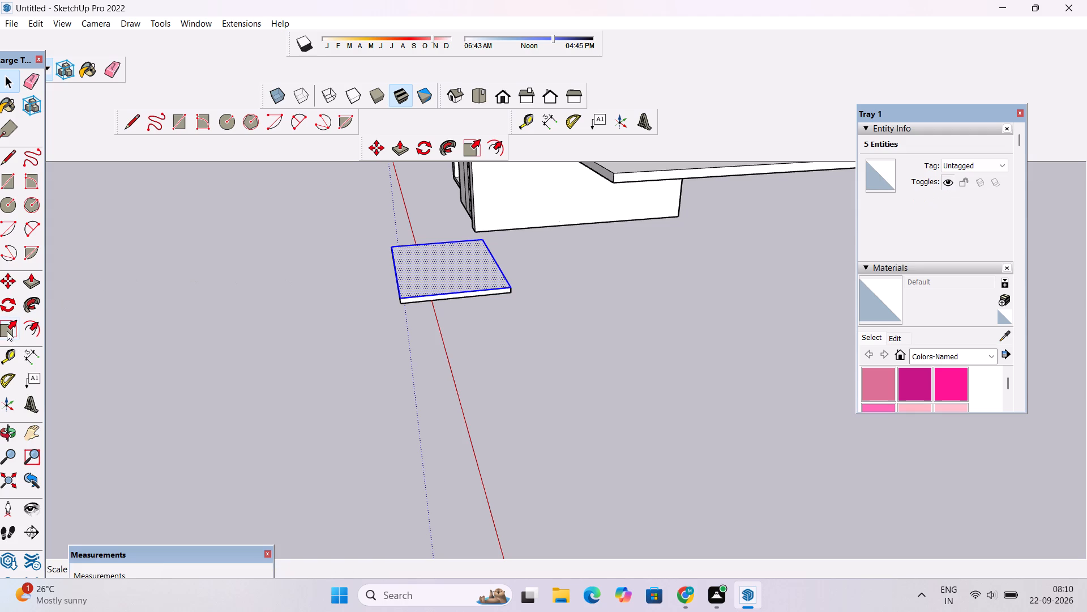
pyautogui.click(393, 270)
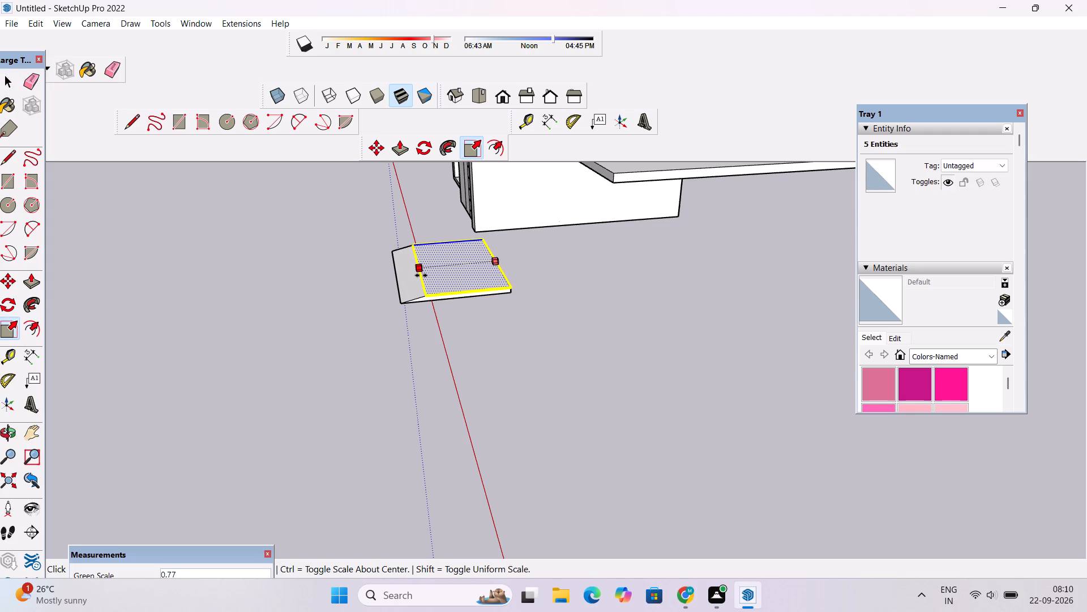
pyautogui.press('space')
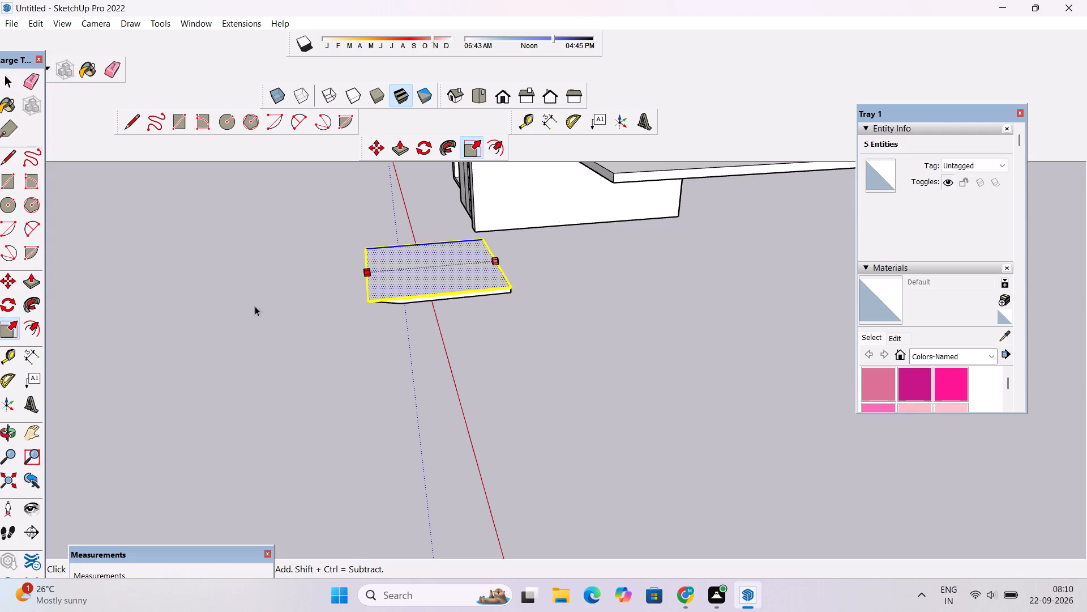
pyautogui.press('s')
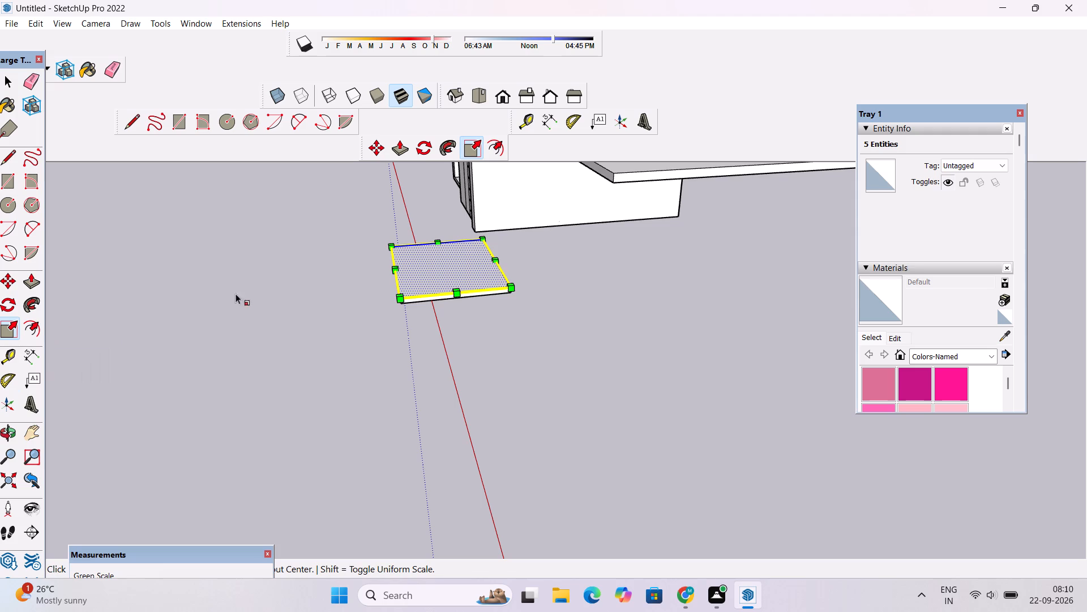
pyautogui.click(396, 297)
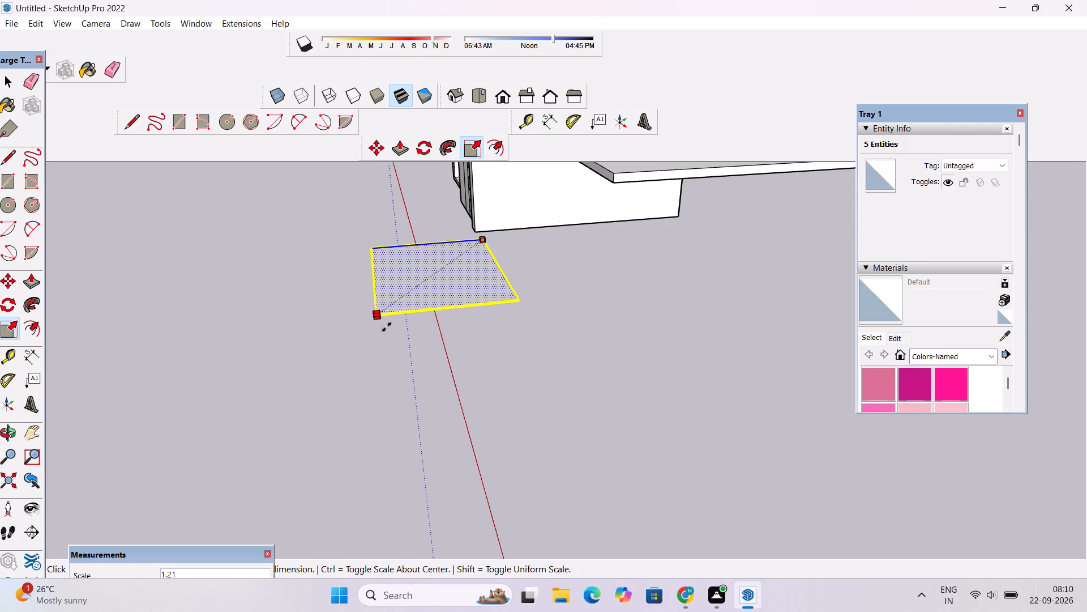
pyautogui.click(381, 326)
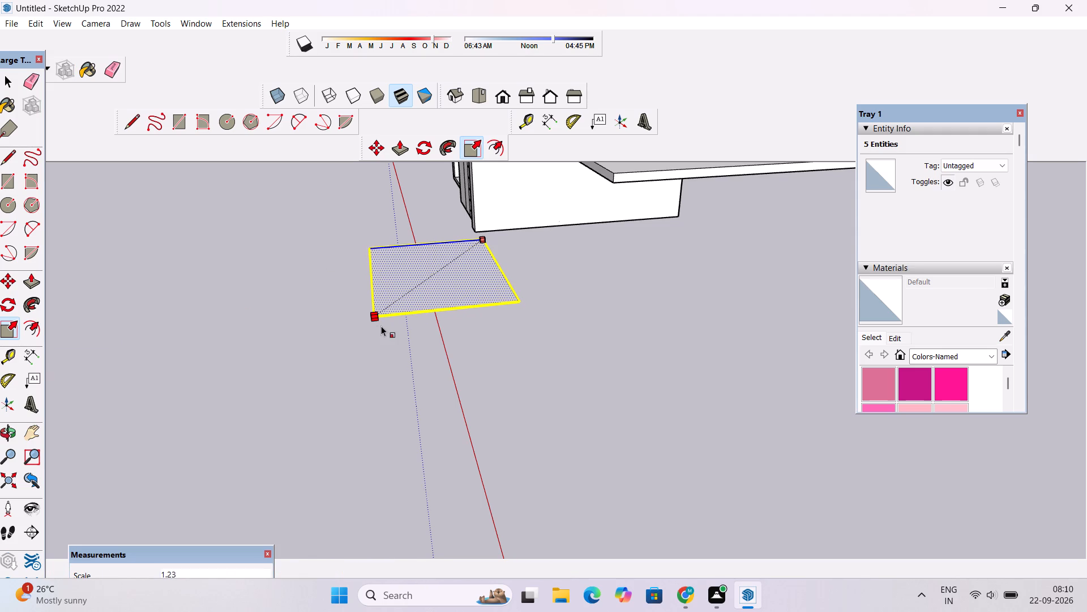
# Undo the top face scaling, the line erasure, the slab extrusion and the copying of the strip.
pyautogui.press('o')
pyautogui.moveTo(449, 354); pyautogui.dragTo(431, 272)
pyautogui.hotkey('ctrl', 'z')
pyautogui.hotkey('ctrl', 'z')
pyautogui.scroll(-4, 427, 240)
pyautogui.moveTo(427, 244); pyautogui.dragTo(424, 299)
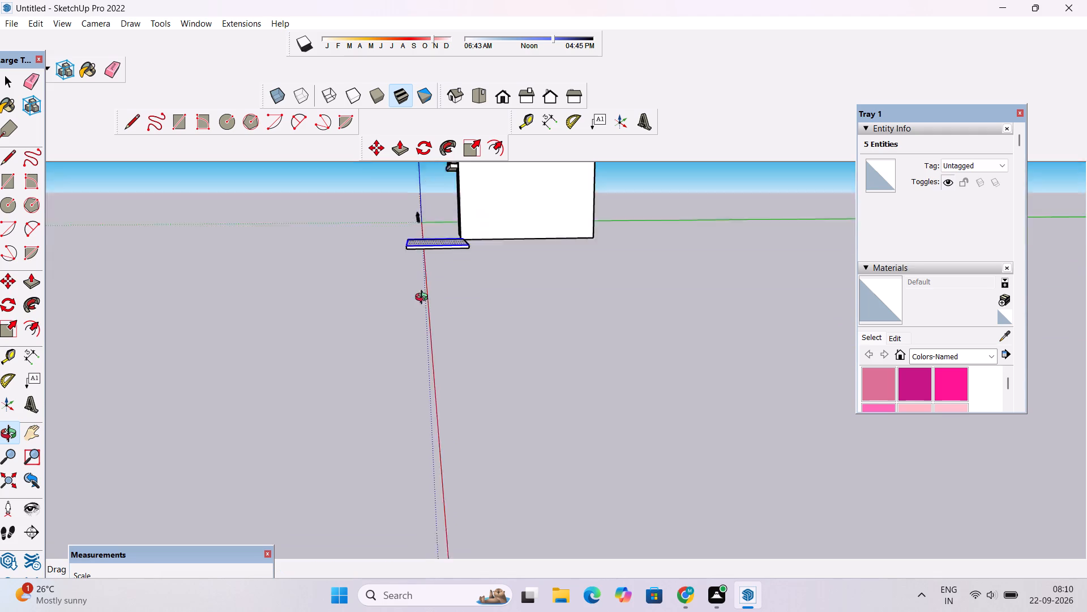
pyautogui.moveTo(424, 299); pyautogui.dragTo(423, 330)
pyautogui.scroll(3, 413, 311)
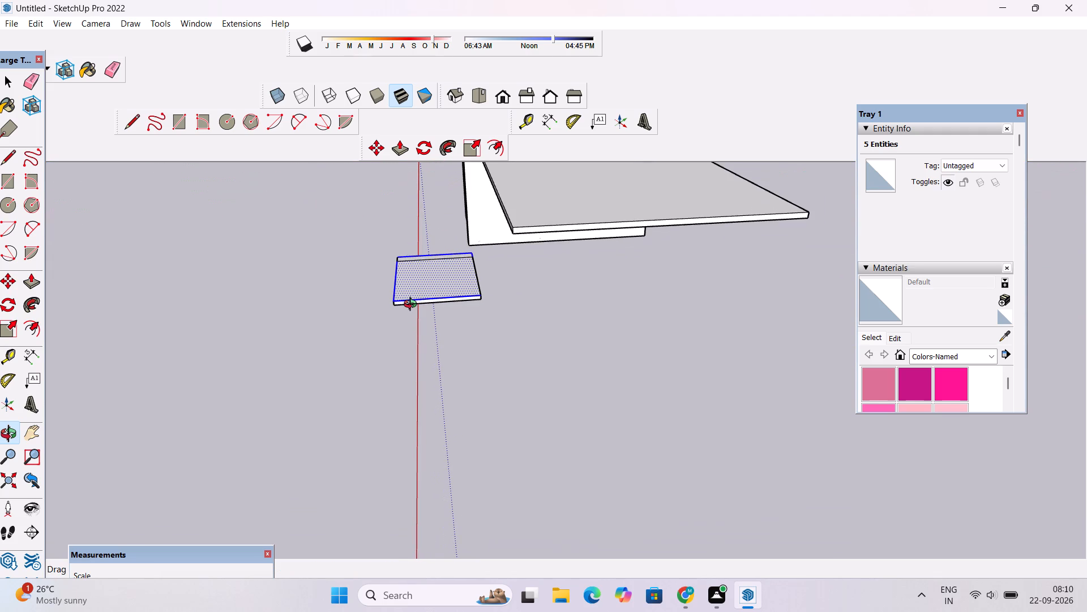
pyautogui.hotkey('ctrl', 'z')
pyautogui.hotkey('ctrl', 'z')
# Examine the house's front facade together with the remaining large slab from several angles and distances.
pyautogui.scroll(-2, 416, 309)
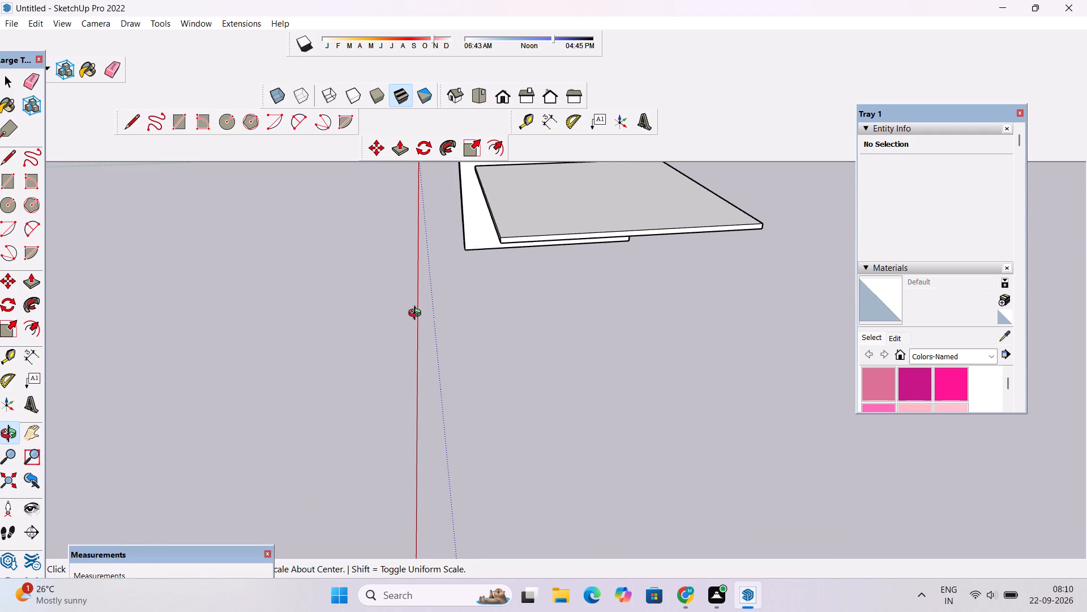
pyautogui.press('o')
pyautogui.moveTo(408, 322); pyautogui.dragTo(658, 333)
pyautogui.scroll(-5, 631, 305)
pyautogui.moveTo(557, 285); pyautogui.dragTo(563, 288)
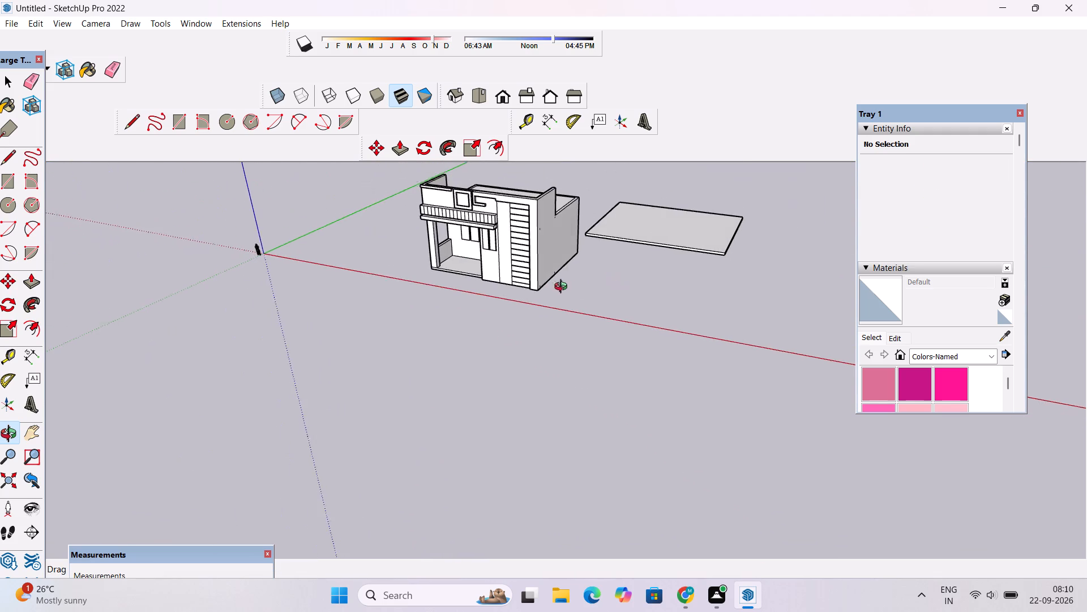
pyautogui.moveTo(563, 288); pyautogui.dragTo(606, 287)
pyautogui.scroll(-4, 609, 282)
pyautogui.moveTo(562, 280); pyautogui.dragTo(601, 304)
pyautogui.moveTo(542, 319); pyautogui.dragTo(577, 274)
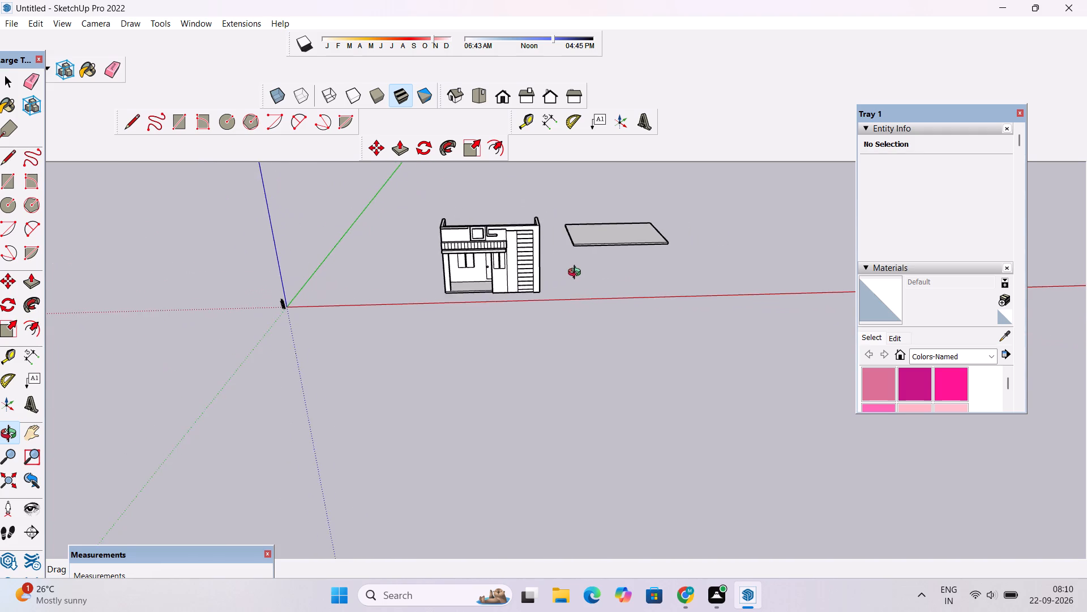
pyautogui.keyDown('shift'); pyautogui.moveTo(564, 274); pyautogui.dragTo(616, 263); pyautogui.keyUp('shift')
pyautogui.scroll(3, 597, 250)
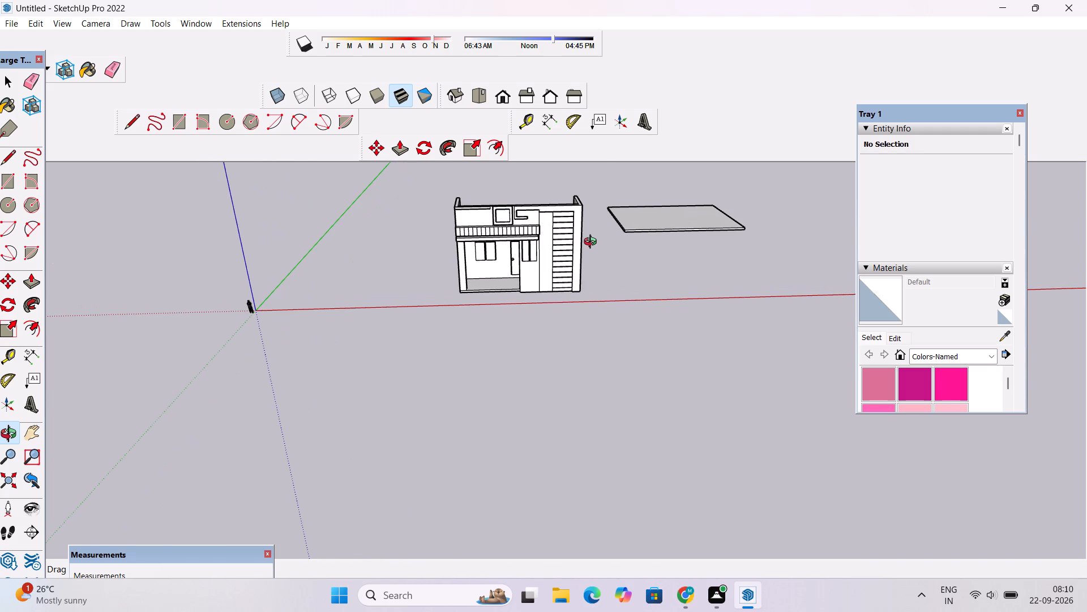
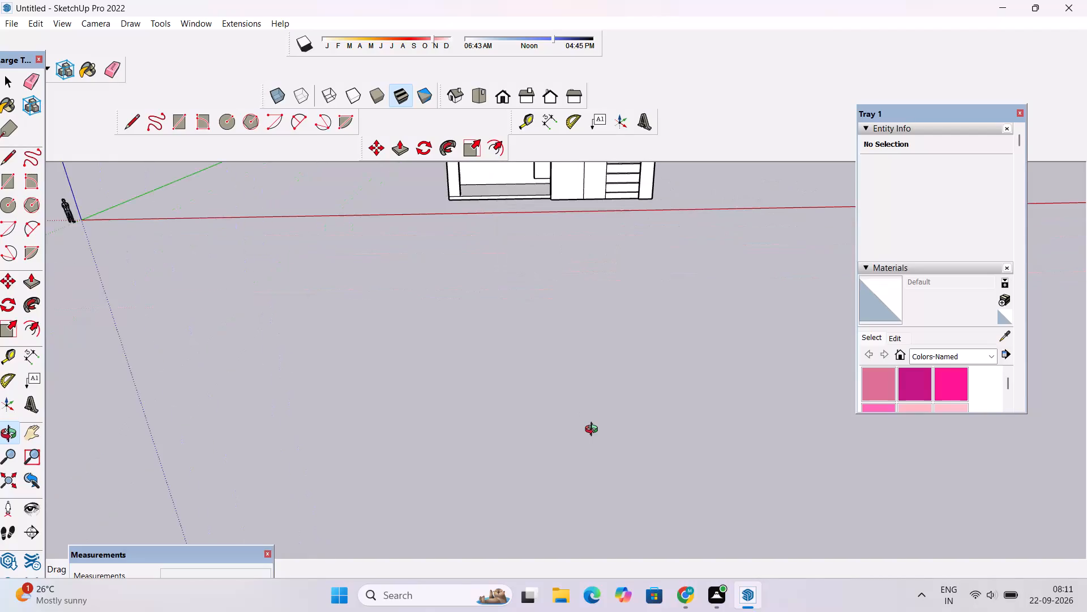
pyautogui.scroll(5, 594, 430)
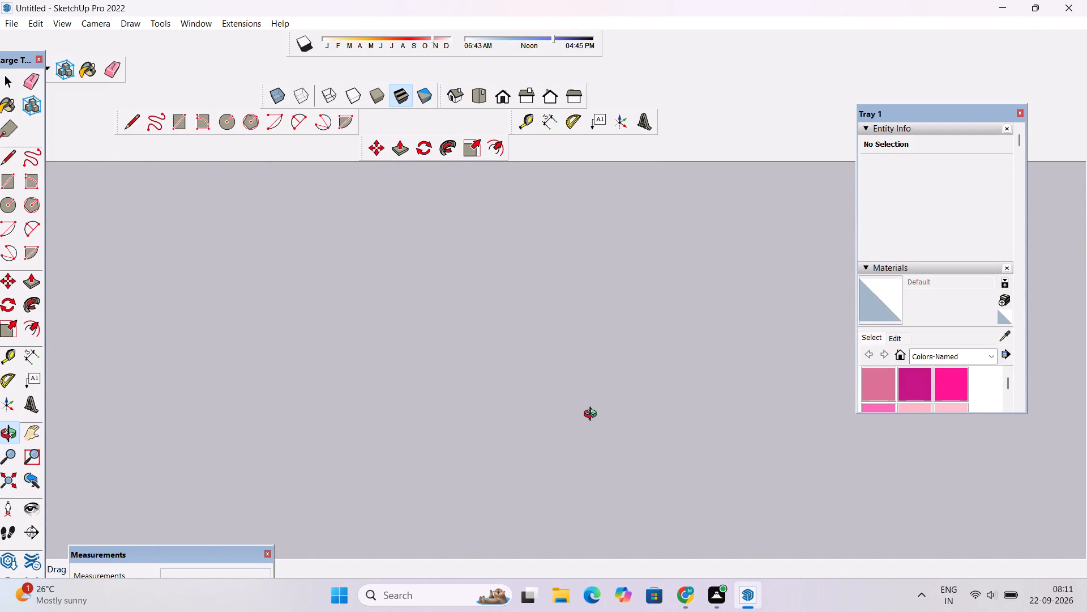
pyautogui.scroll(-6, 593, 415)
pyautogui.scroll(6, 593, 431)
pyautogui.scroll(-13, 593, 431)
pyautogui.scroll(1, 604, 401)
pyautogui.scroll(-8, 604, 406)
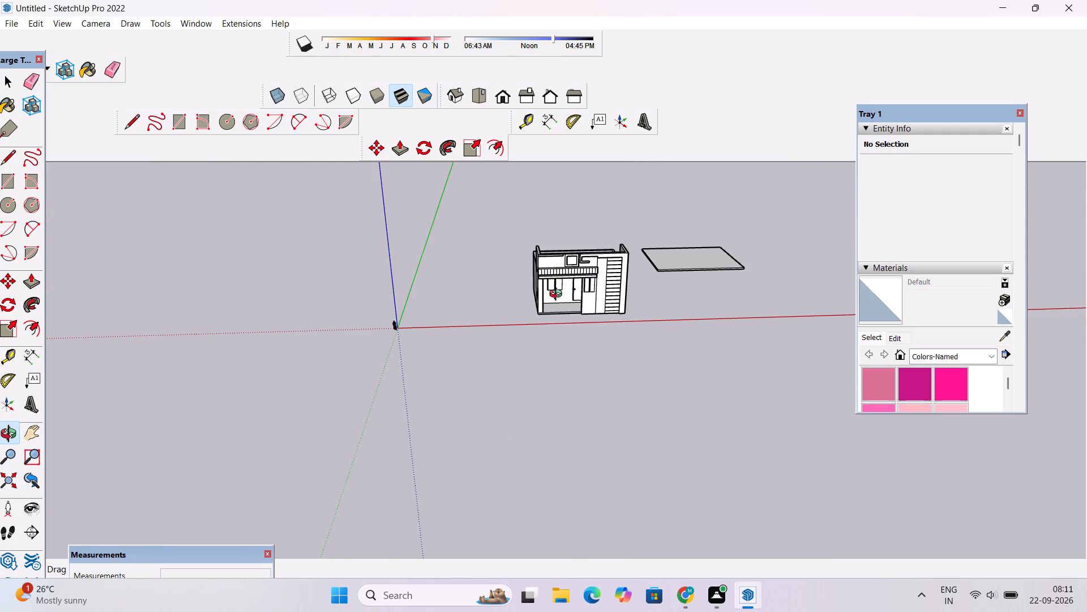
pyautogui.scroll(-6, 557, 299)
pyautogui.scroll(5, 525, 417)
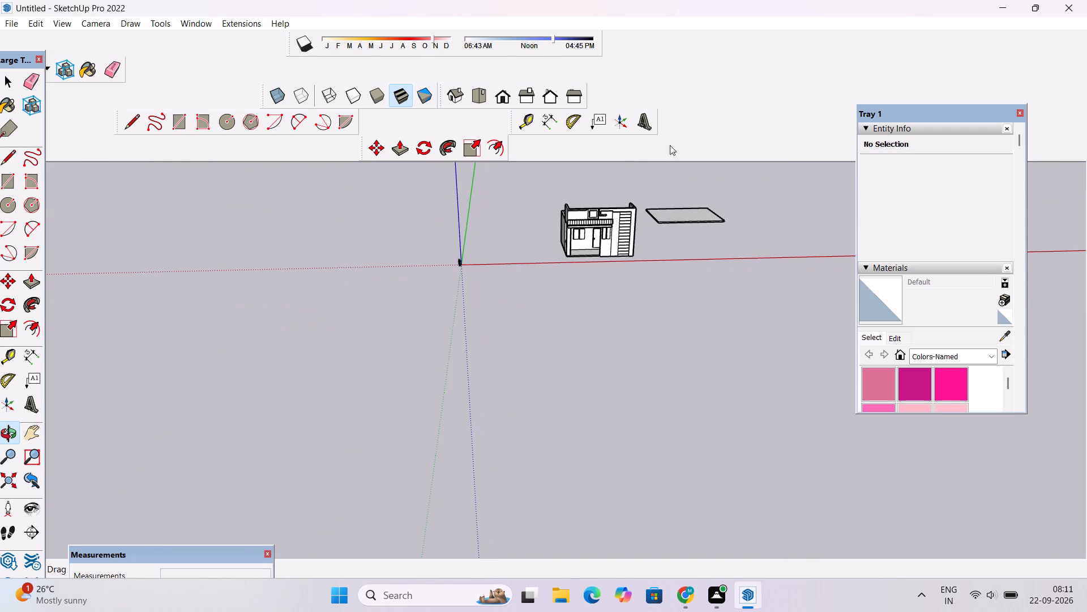
# Examine the house's side and front facade, closing in on the porch floor and its front edge.
pyautogui.scroll(1, 625, 243)
pyautogui.keyDown('shift'); pyautogui.moveTo(628, 240); pyautogui.dragTo(489, 363); pyautogui.keyUp('shift')
pyautogui.scroll(5, 430, 362)
pyautogui.moveTo(427, 372); pyautogui.dragTo(428, 303)
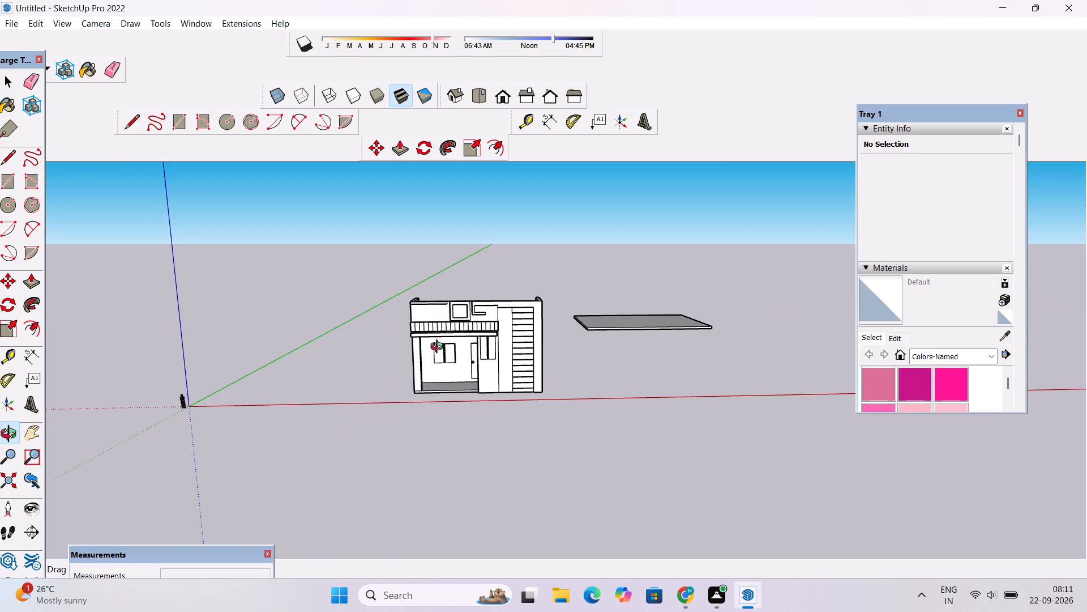
pyautogui.scroll(5, 450, 352)
pyautogui.keyDown('shift'); pyautogui.moveTo(450, 367); pyautogui.dragTo(472, 285); pyautogui.keyUp('shift')
pyautogui.scroll(3, 548, 290)
pyautogui.moveTo(393, 282); pyautogui.dragTo(677, 312)
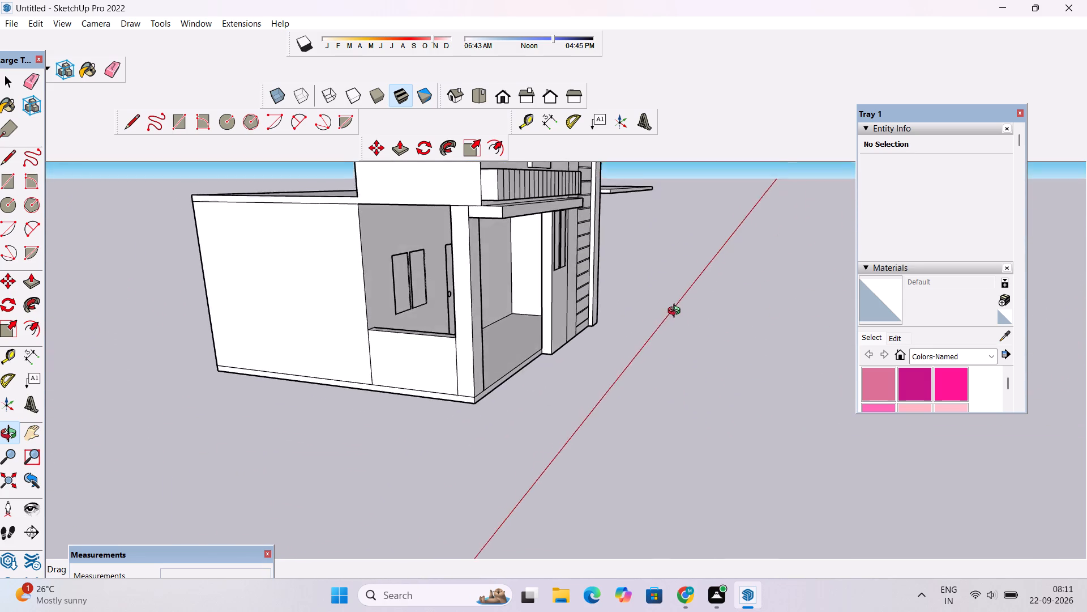
pyautogui.moveTo(677, 312); pyautogui.dragTo(427, 326)
pyautogui.moveTo(531, 362); pyautogui.dragTo(457, 367)
pyautogui.scroll(7, 425, 350)
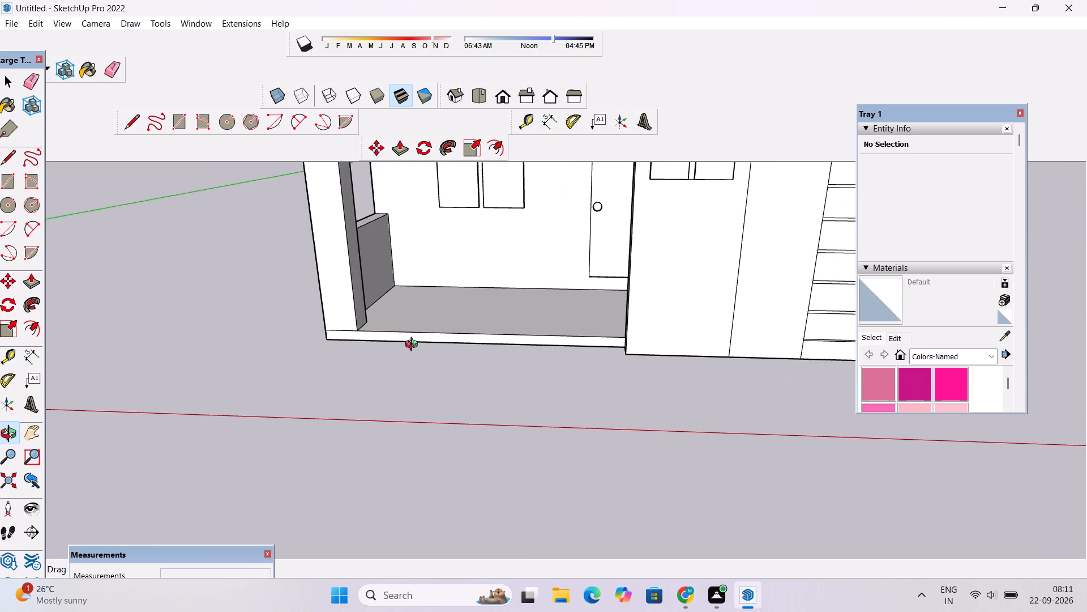
pyautogui.keyDown('shift'); pyautogui.moveTo(411, 348); pyautogui.dragTo(420, 377); pyautogui.keyUp('shift')
pyautogui.scroll(3, 405, 339)
pyautogui.scroll(-2, 406, 339)
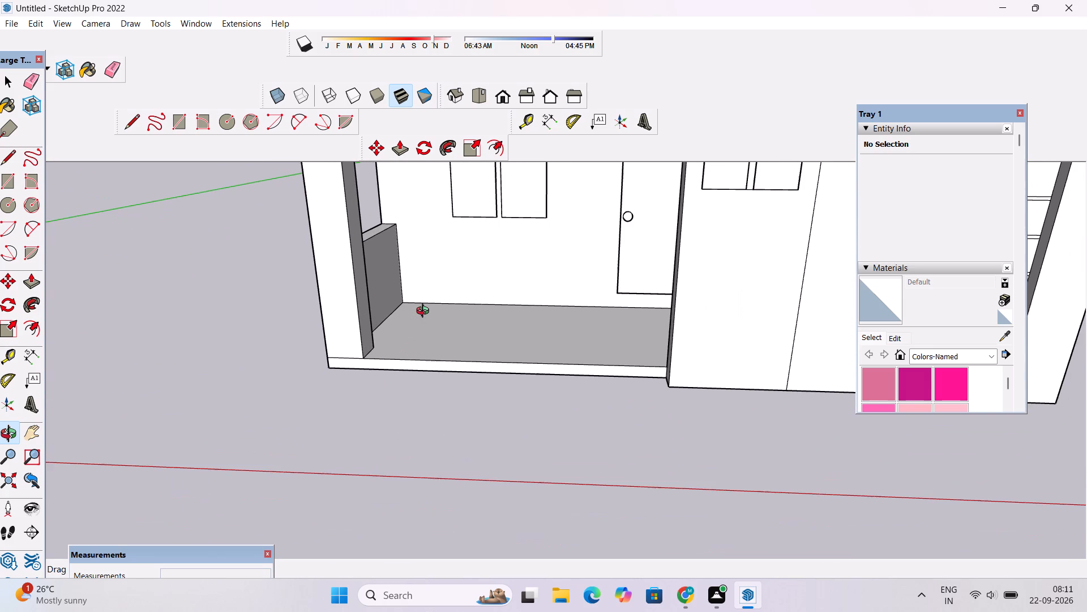
pyautogui.moveTo(476, 351); pyautogui.dragTo(501, 321)
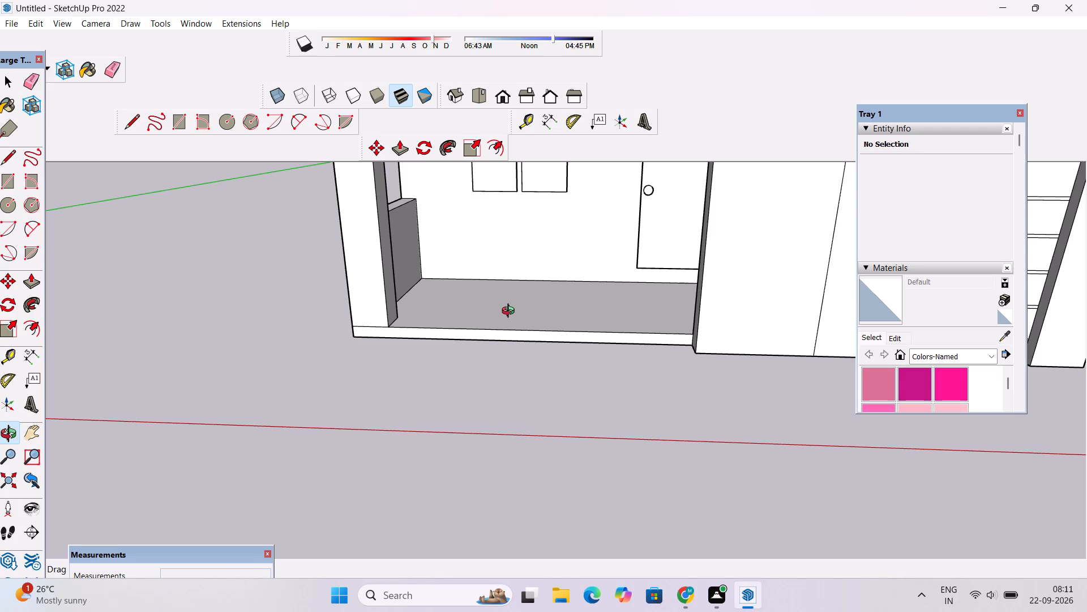
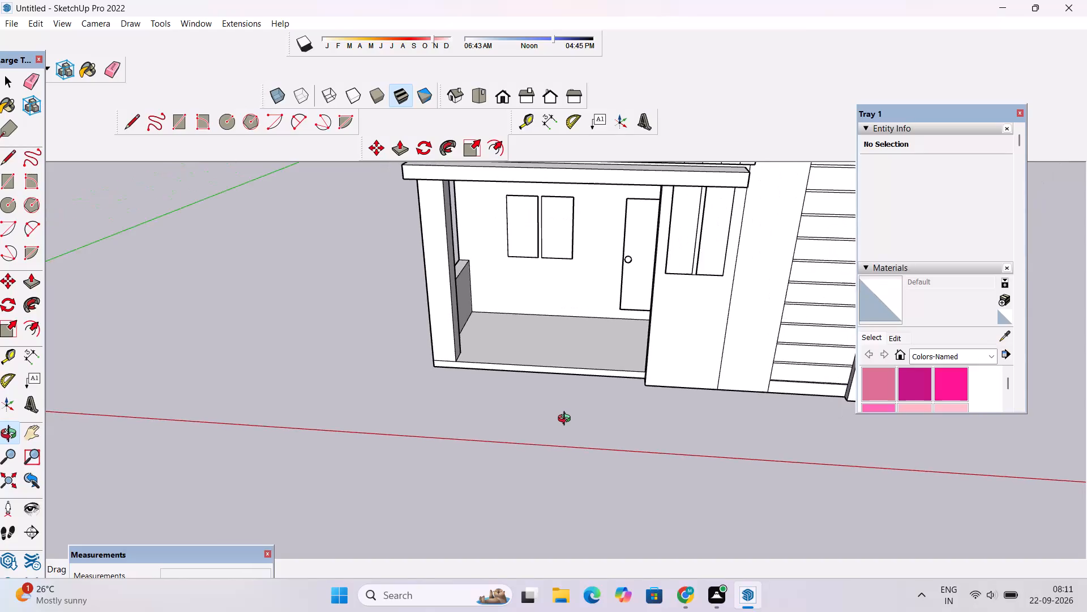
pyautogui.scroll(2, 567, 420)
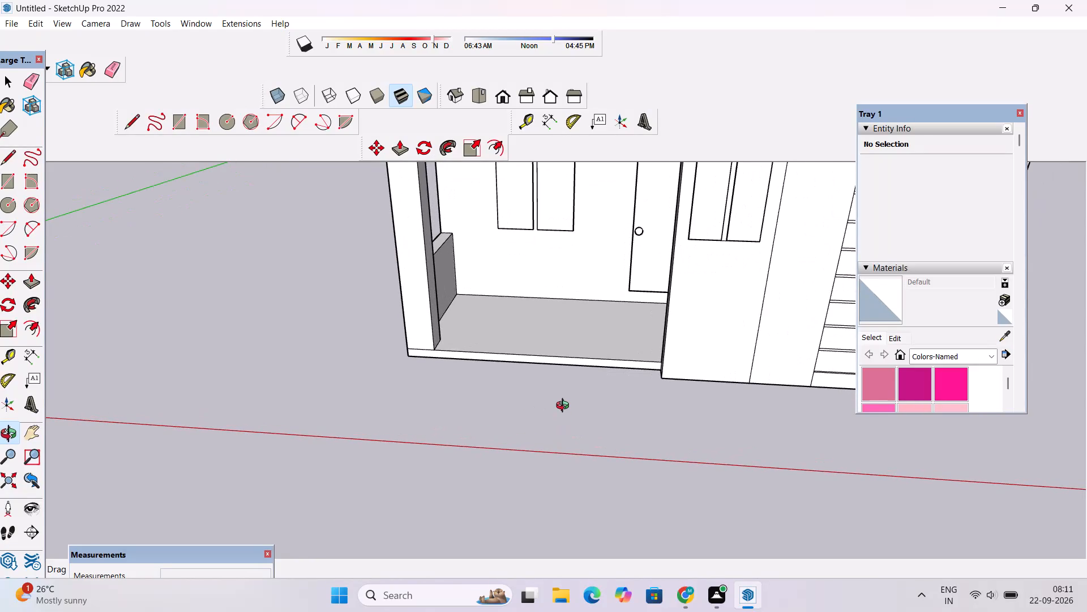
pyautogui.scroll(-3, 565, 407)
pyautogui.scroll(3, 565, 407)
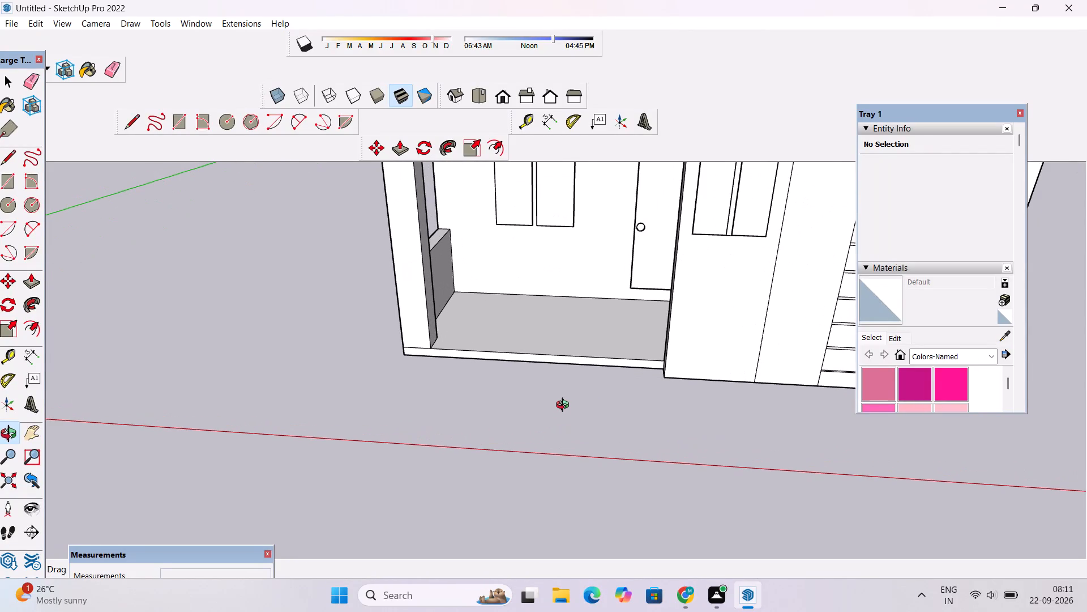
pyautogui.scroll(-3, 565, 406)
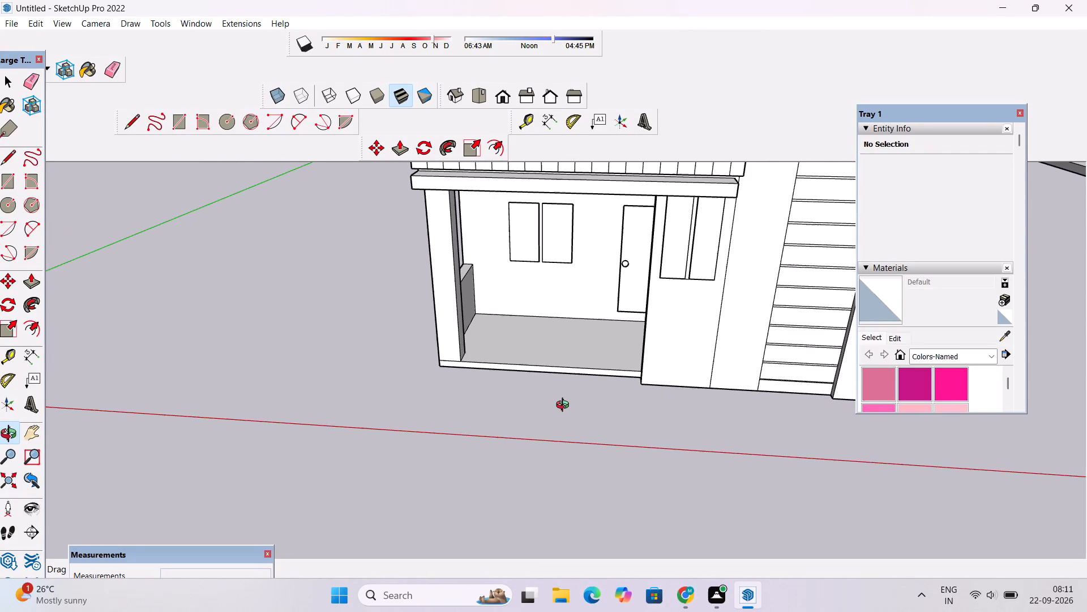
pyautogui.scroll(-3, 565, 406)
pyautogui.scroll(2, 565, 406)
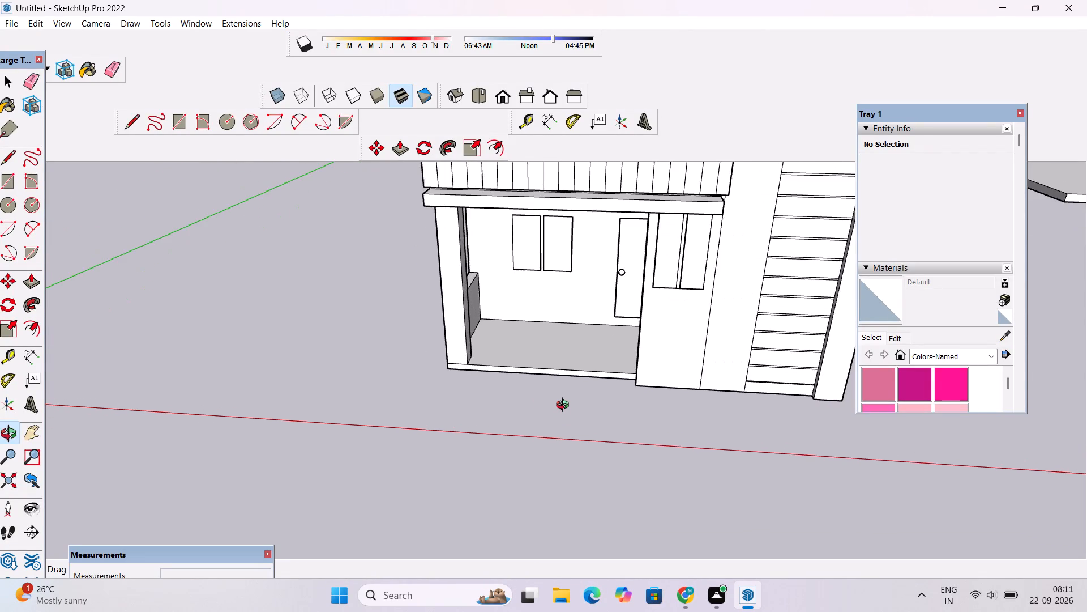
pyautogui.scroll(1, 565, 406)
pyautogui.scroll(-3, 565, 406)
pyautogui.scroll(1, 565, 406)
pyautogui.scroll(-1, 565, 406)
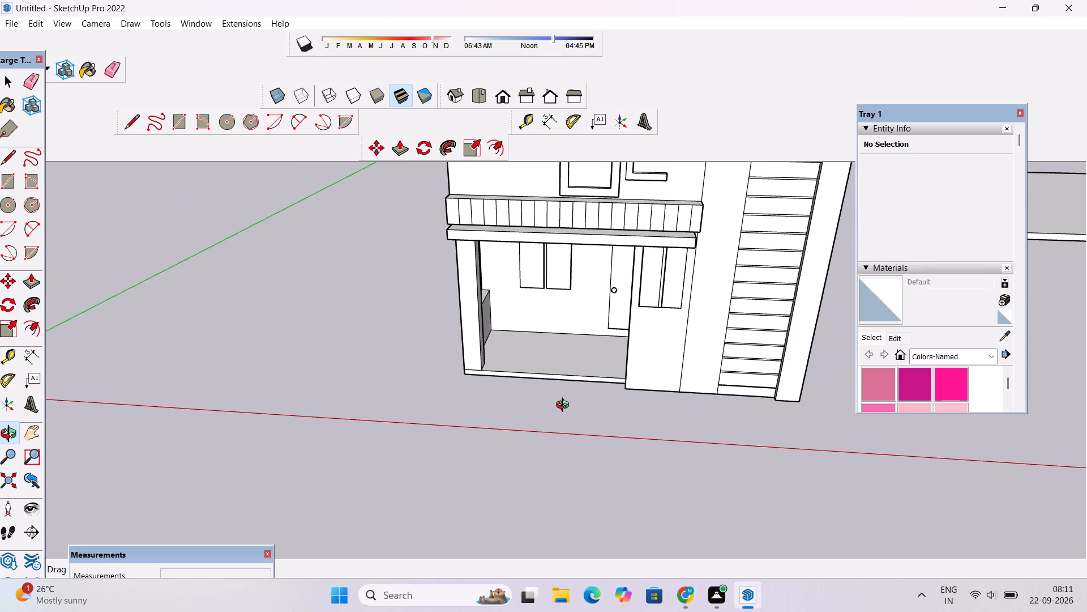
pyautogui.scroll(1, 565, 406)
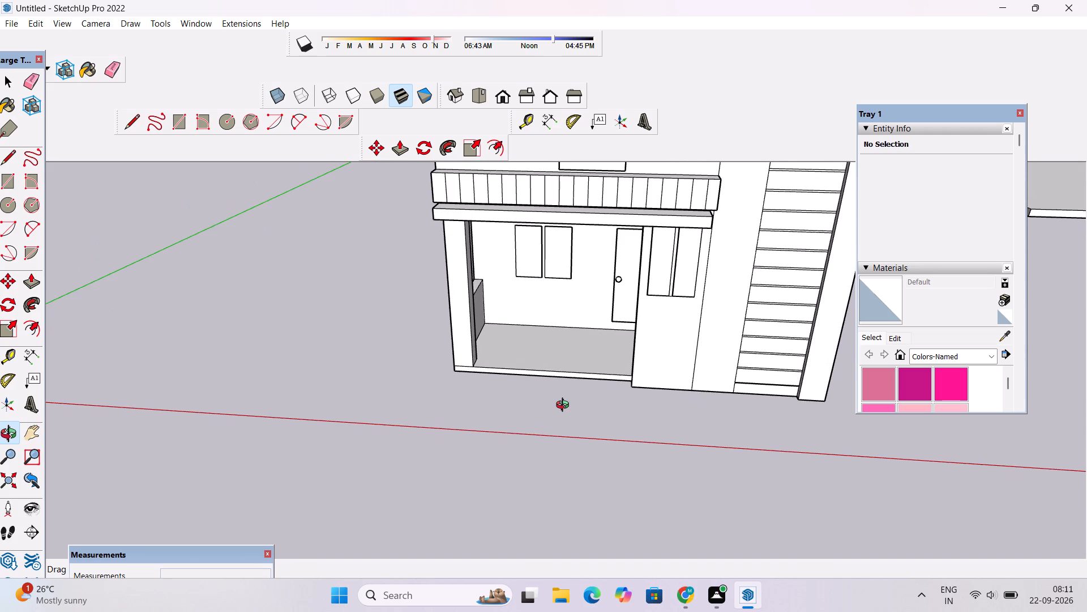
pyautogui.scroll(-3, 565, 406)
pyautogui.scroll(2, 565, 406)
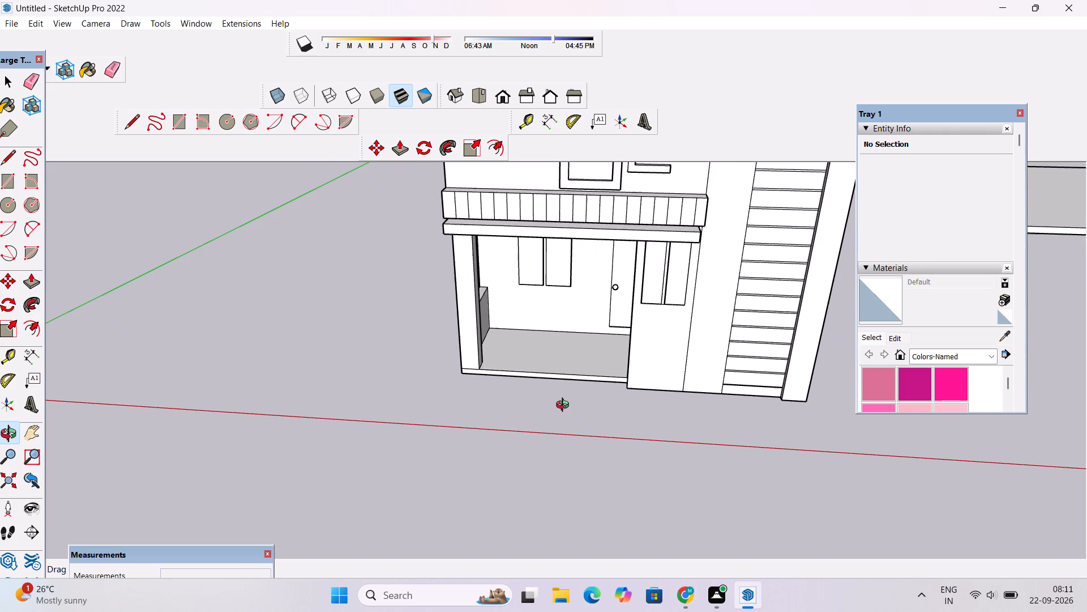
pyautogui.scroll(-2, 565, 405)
# Examine the front facade and the porch opening from near ground level, including the porch floor's front edge.
pyautogui.moveTo(565, 405); pyautogui.dragTo(567, 403)
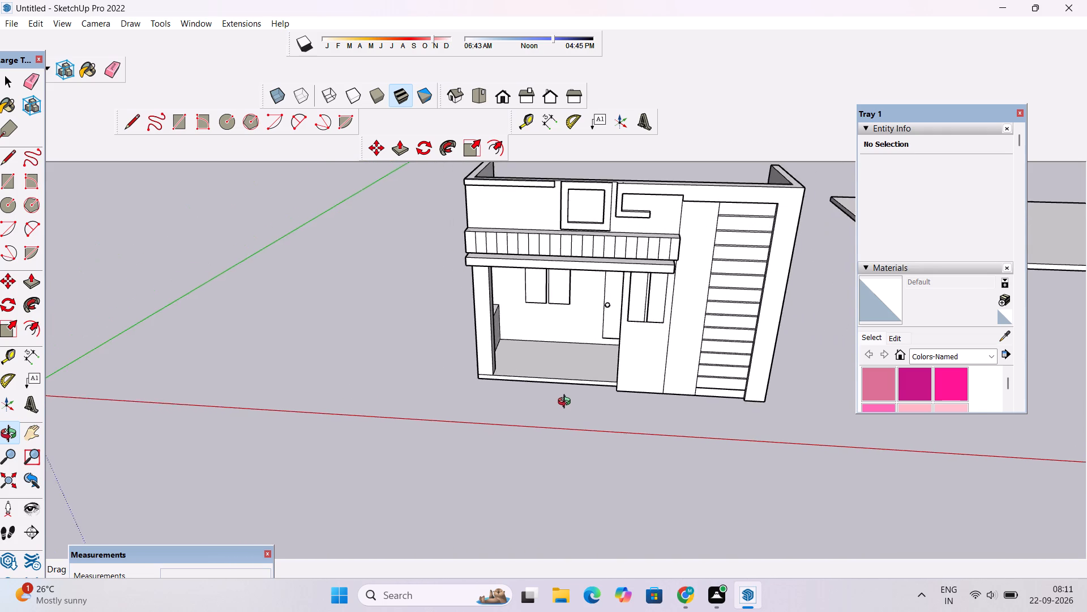
pyautogui.moveTo(567, 403); pyautogui.dragTo(577, 344)
pyautogui.keyDown('shift'); pyautogui.click(577, 343); pyautogui.keyUp('shift')
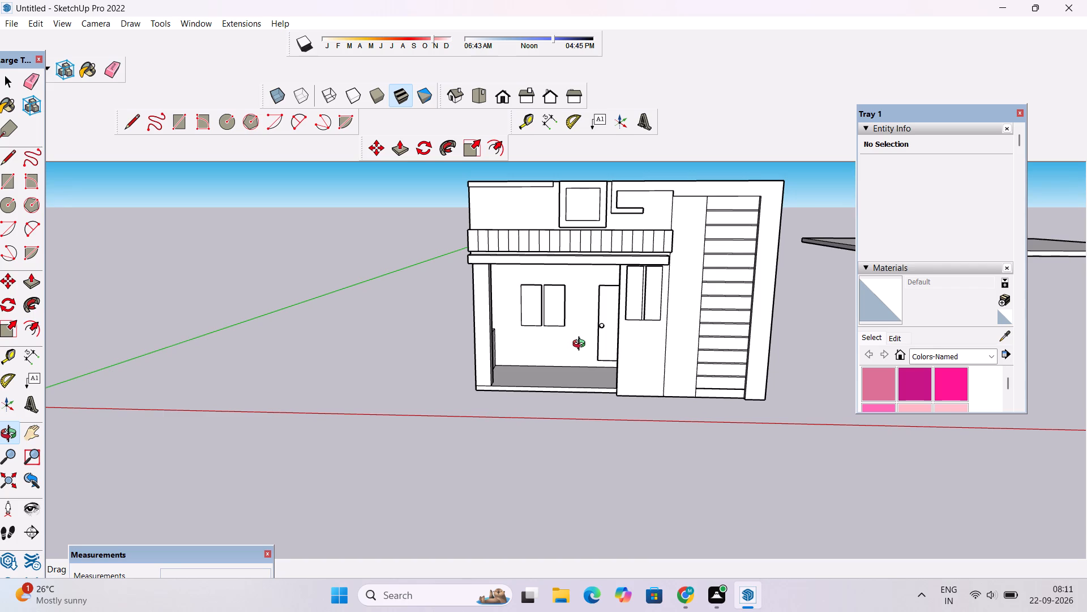
pyautogui.scroll(3, 581, 345)
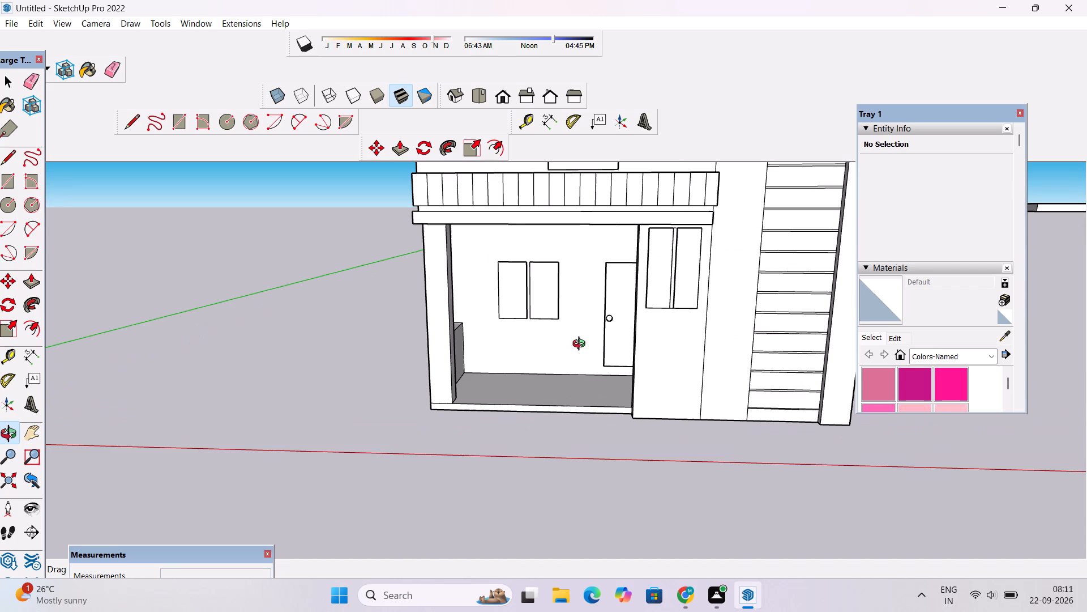
pyautogui.scroll(3, 581, 345)
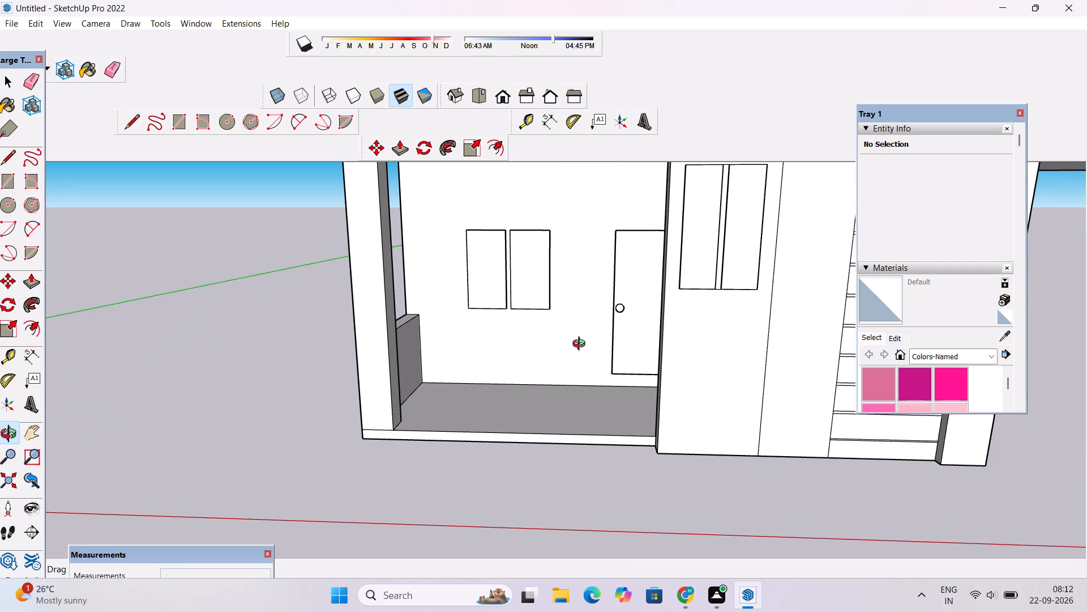
pyautogui.scroll(-4, 581, 345)
pyautogui.moveTo(567, 407); pyautogui.dragTo(586, 388)
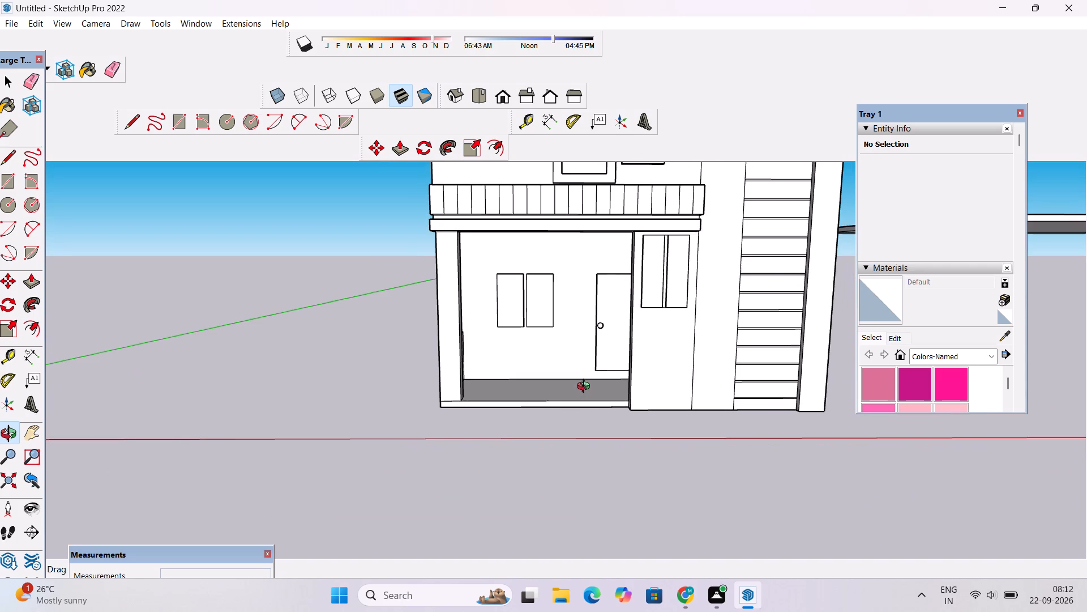
pyautogui.scroll(3, 586, 388)
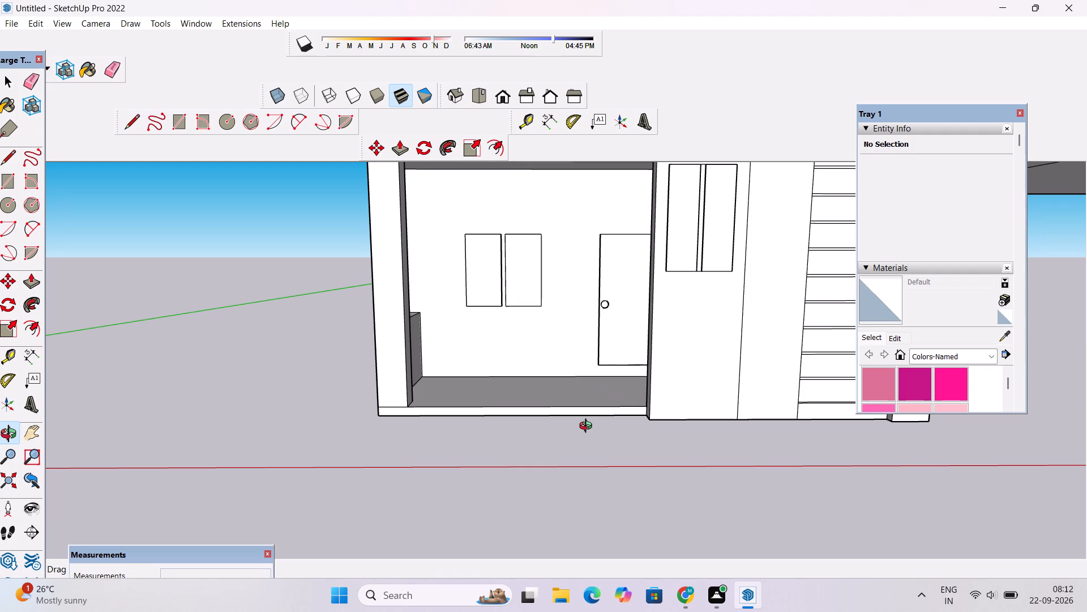
pyautogui.scroll(-1, 593, 442)
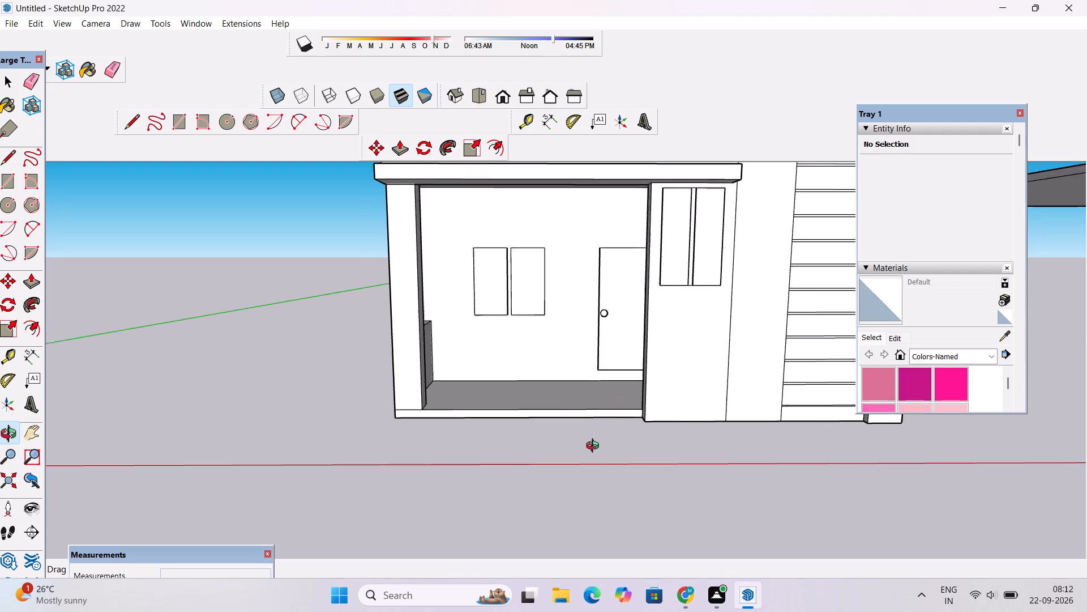
pyautogui.scroll(-2, 595, 447)
pyautogui.scroll(2, 595, 448)
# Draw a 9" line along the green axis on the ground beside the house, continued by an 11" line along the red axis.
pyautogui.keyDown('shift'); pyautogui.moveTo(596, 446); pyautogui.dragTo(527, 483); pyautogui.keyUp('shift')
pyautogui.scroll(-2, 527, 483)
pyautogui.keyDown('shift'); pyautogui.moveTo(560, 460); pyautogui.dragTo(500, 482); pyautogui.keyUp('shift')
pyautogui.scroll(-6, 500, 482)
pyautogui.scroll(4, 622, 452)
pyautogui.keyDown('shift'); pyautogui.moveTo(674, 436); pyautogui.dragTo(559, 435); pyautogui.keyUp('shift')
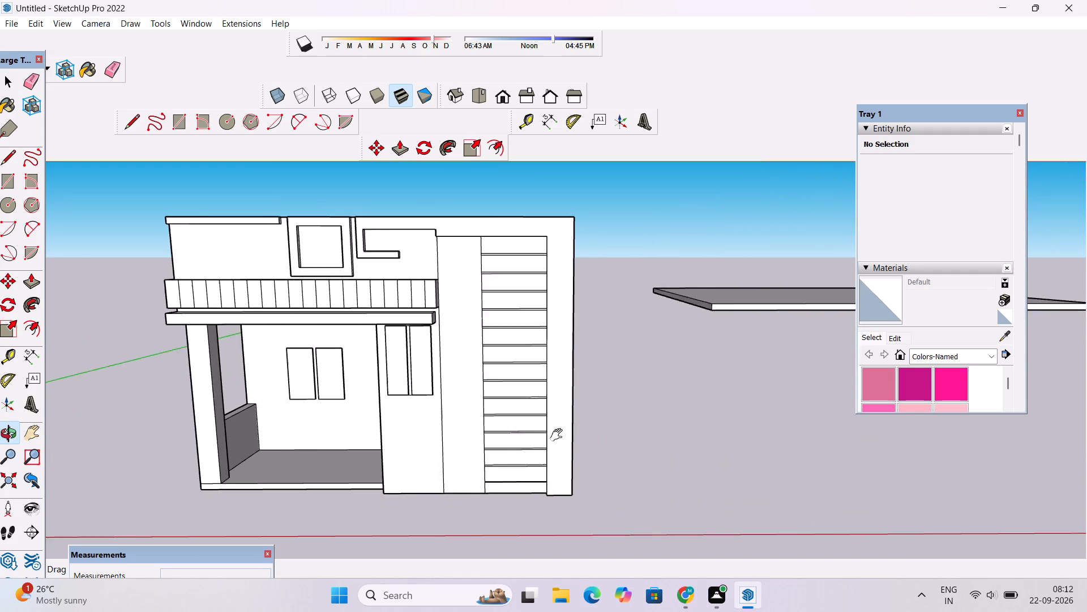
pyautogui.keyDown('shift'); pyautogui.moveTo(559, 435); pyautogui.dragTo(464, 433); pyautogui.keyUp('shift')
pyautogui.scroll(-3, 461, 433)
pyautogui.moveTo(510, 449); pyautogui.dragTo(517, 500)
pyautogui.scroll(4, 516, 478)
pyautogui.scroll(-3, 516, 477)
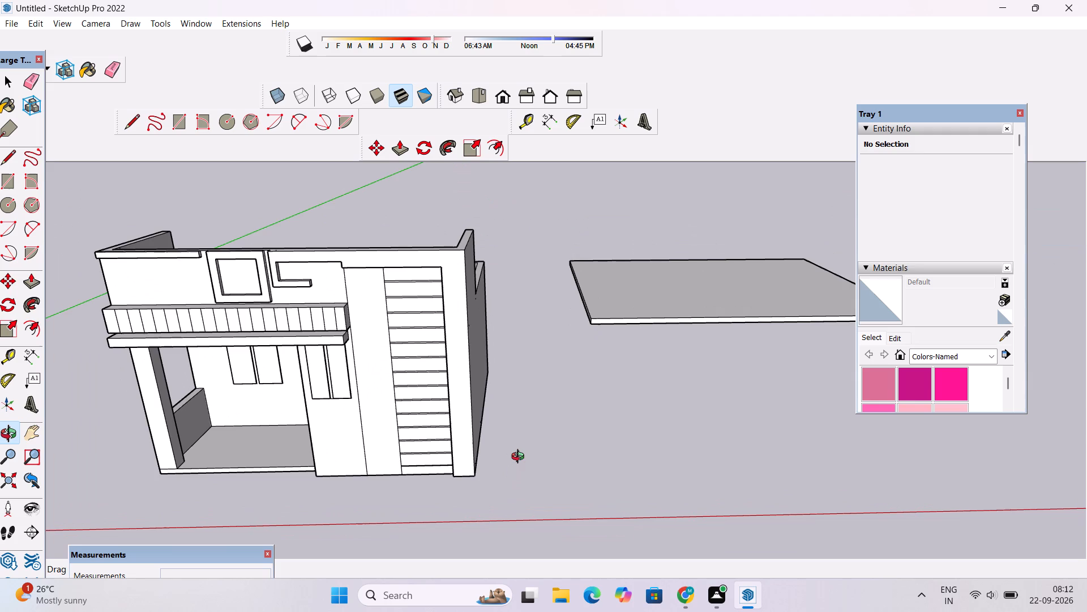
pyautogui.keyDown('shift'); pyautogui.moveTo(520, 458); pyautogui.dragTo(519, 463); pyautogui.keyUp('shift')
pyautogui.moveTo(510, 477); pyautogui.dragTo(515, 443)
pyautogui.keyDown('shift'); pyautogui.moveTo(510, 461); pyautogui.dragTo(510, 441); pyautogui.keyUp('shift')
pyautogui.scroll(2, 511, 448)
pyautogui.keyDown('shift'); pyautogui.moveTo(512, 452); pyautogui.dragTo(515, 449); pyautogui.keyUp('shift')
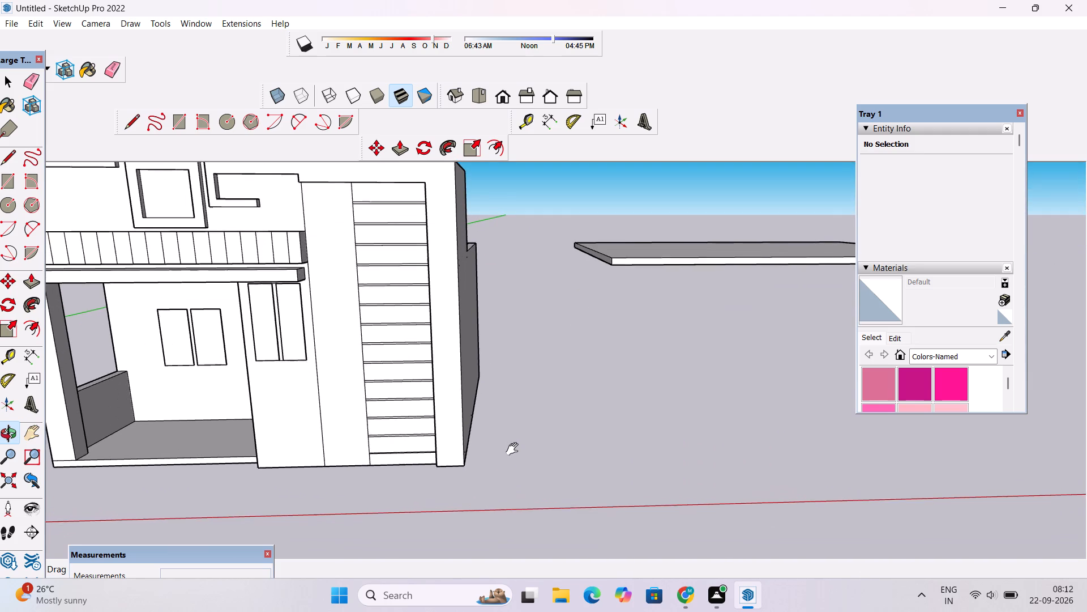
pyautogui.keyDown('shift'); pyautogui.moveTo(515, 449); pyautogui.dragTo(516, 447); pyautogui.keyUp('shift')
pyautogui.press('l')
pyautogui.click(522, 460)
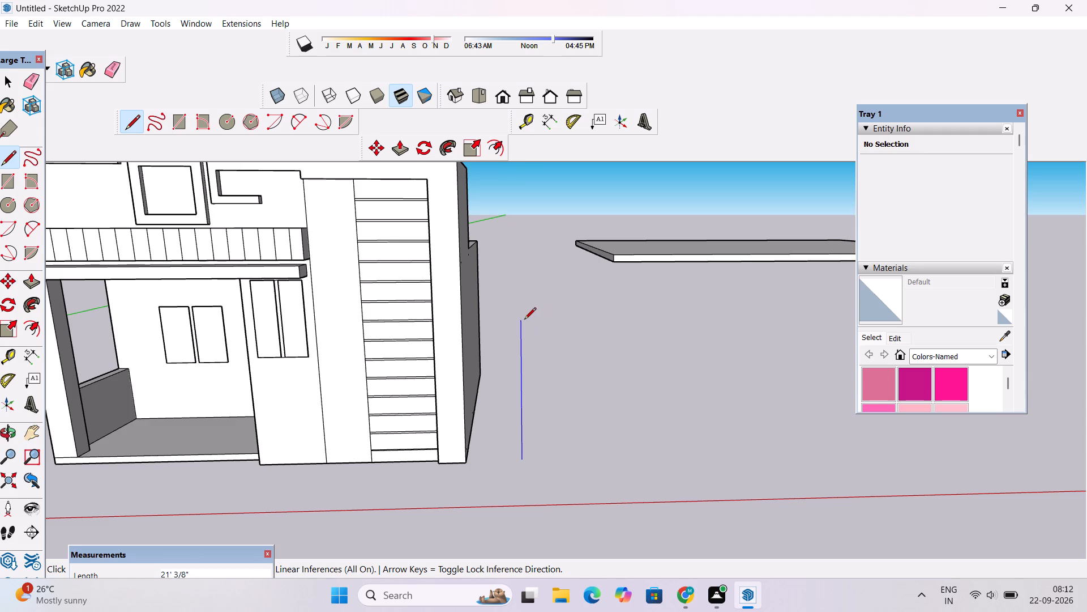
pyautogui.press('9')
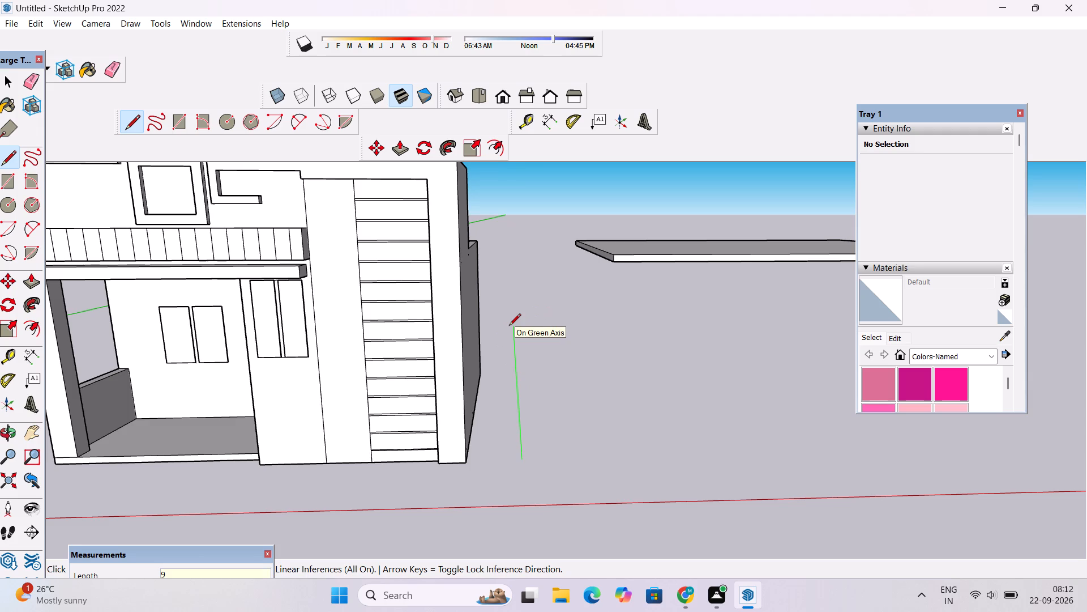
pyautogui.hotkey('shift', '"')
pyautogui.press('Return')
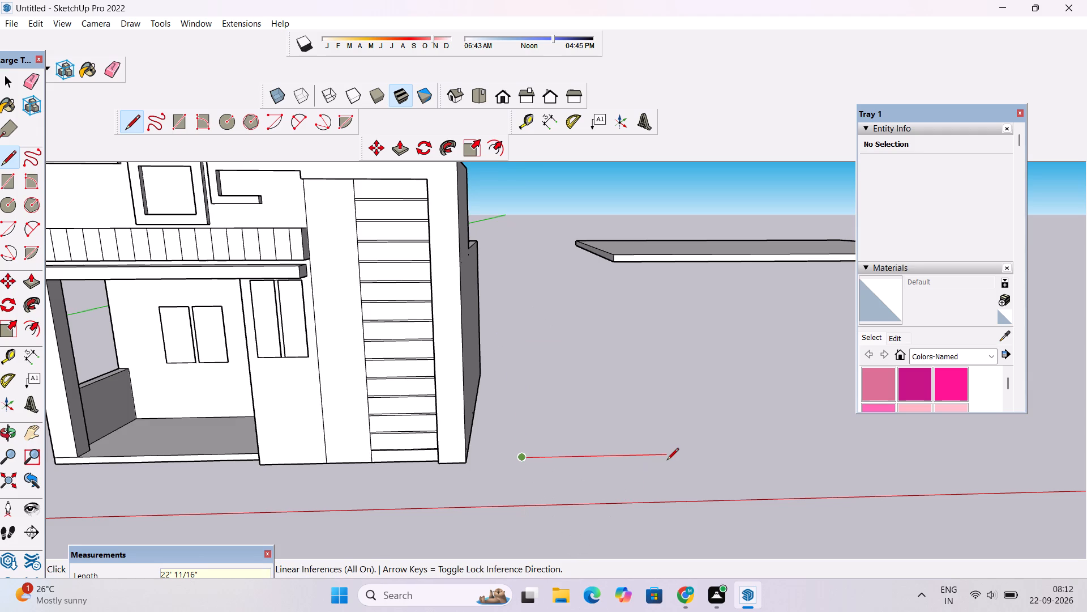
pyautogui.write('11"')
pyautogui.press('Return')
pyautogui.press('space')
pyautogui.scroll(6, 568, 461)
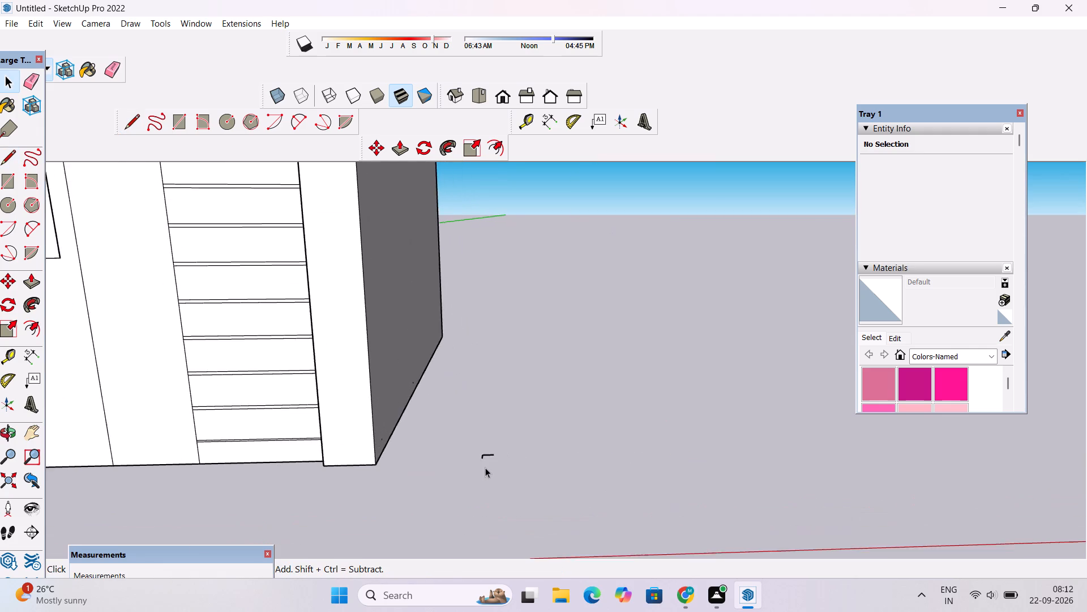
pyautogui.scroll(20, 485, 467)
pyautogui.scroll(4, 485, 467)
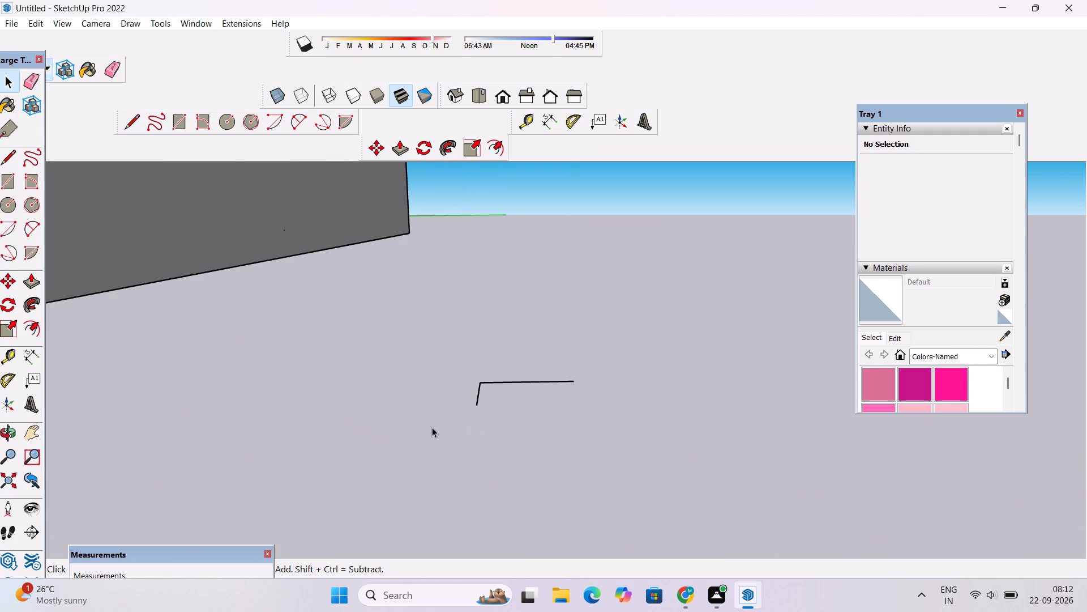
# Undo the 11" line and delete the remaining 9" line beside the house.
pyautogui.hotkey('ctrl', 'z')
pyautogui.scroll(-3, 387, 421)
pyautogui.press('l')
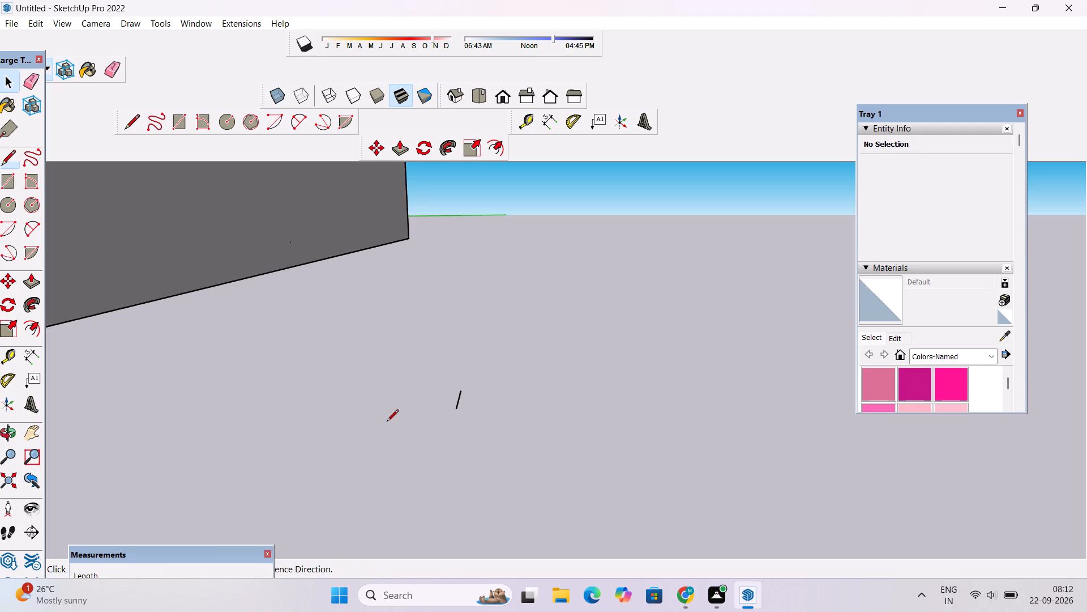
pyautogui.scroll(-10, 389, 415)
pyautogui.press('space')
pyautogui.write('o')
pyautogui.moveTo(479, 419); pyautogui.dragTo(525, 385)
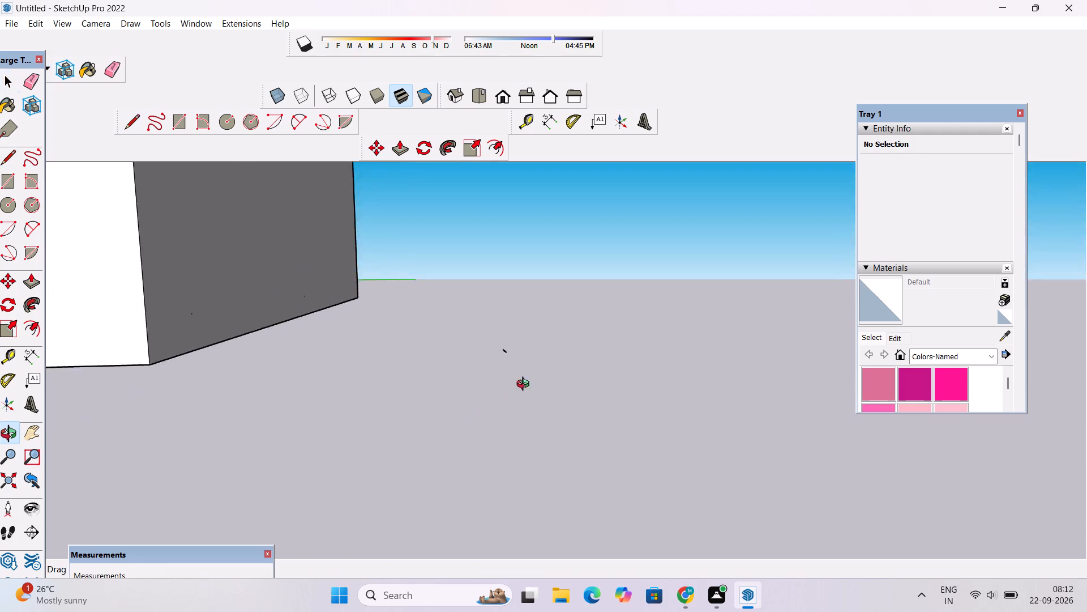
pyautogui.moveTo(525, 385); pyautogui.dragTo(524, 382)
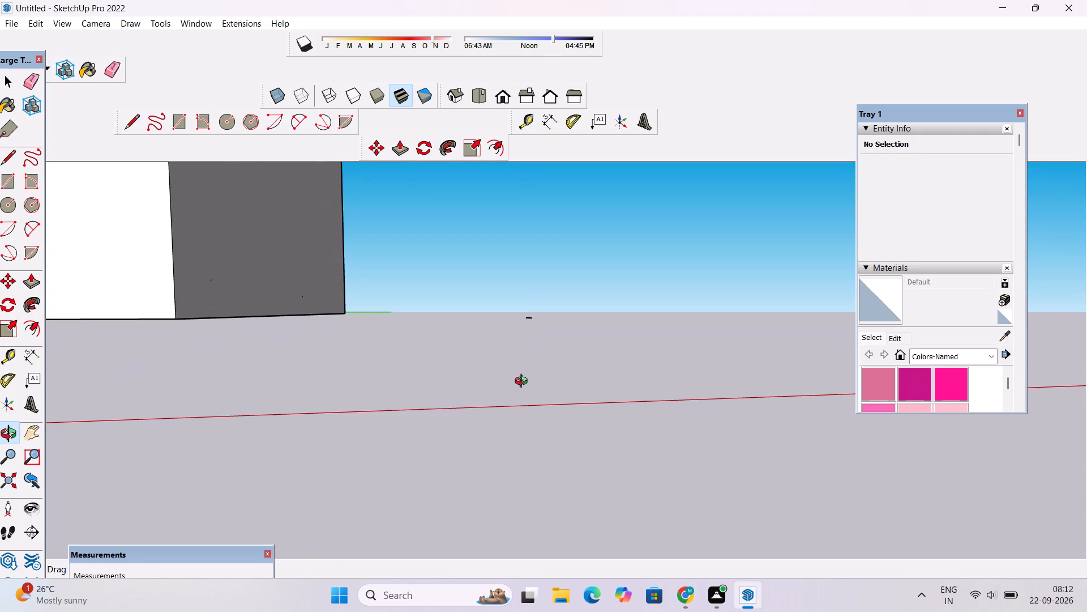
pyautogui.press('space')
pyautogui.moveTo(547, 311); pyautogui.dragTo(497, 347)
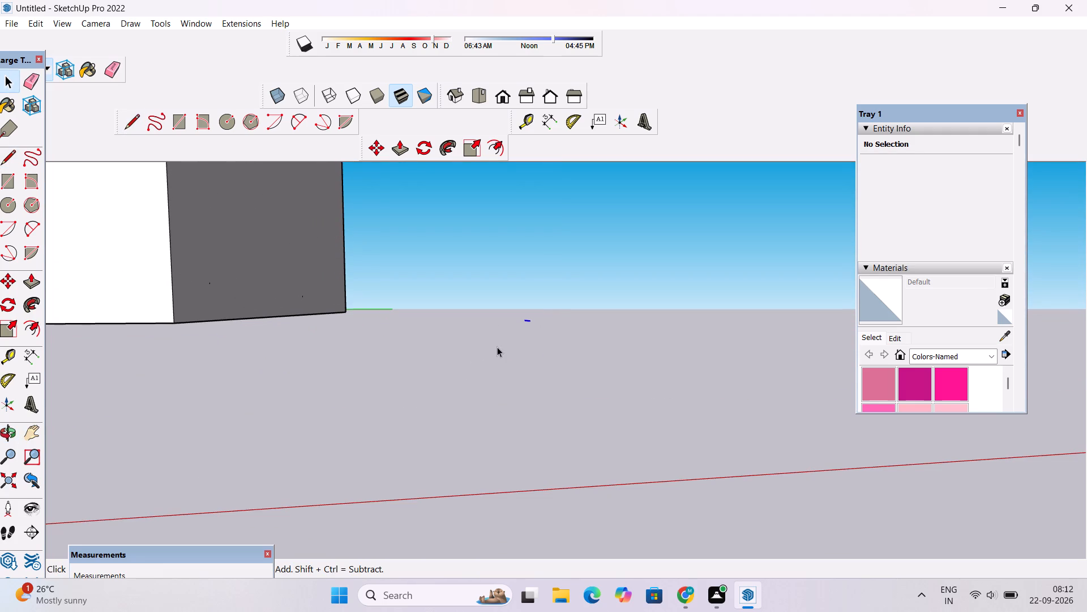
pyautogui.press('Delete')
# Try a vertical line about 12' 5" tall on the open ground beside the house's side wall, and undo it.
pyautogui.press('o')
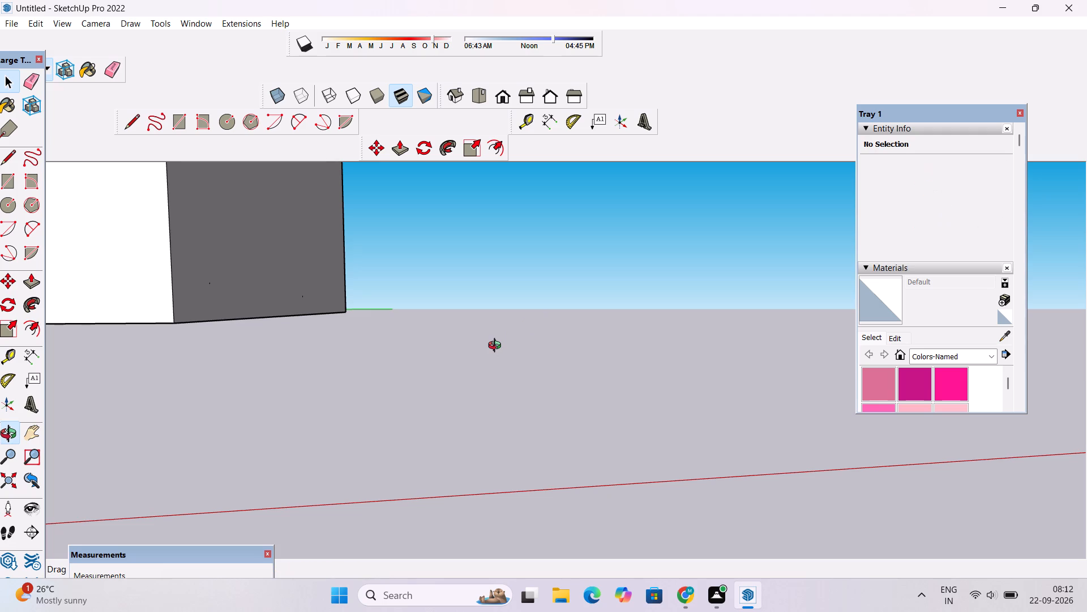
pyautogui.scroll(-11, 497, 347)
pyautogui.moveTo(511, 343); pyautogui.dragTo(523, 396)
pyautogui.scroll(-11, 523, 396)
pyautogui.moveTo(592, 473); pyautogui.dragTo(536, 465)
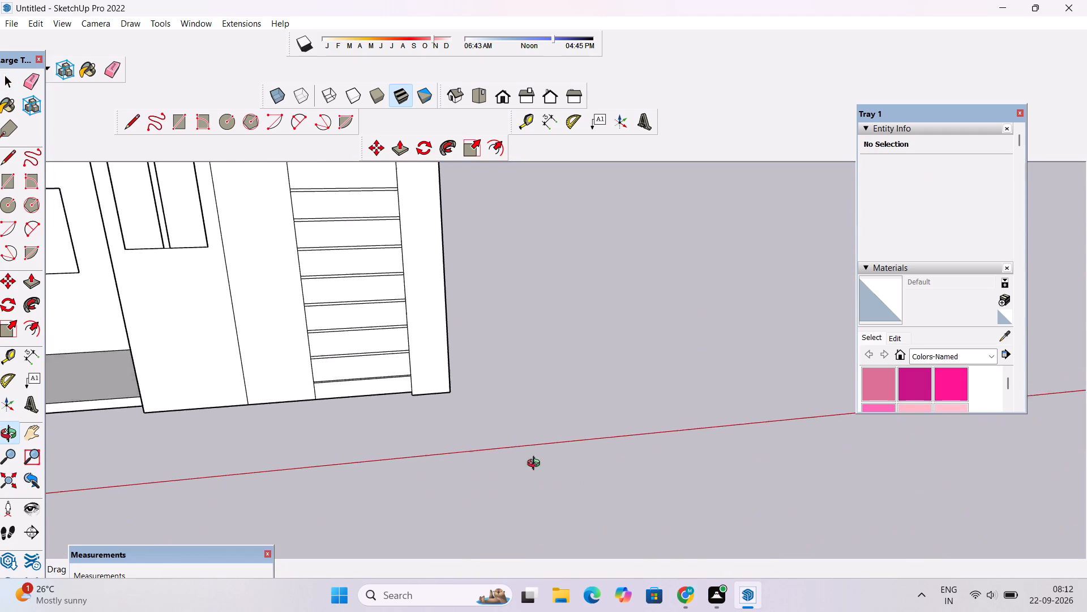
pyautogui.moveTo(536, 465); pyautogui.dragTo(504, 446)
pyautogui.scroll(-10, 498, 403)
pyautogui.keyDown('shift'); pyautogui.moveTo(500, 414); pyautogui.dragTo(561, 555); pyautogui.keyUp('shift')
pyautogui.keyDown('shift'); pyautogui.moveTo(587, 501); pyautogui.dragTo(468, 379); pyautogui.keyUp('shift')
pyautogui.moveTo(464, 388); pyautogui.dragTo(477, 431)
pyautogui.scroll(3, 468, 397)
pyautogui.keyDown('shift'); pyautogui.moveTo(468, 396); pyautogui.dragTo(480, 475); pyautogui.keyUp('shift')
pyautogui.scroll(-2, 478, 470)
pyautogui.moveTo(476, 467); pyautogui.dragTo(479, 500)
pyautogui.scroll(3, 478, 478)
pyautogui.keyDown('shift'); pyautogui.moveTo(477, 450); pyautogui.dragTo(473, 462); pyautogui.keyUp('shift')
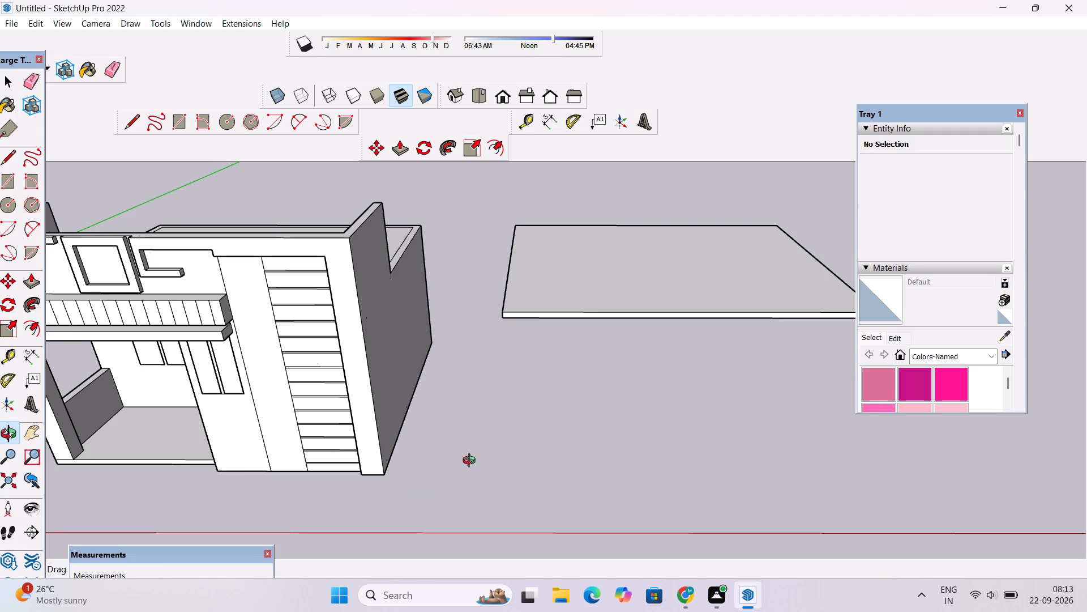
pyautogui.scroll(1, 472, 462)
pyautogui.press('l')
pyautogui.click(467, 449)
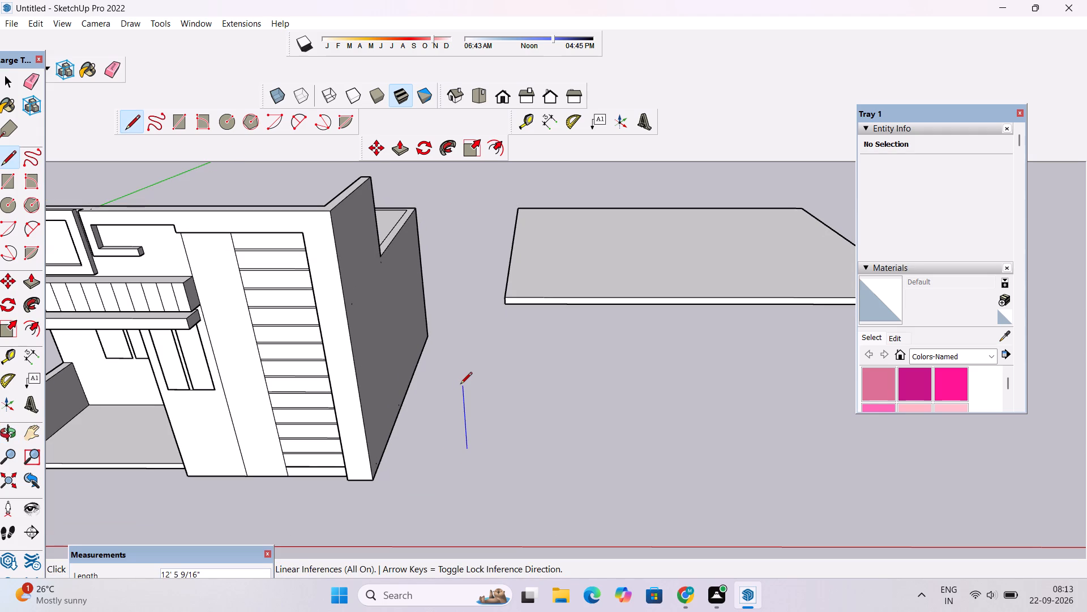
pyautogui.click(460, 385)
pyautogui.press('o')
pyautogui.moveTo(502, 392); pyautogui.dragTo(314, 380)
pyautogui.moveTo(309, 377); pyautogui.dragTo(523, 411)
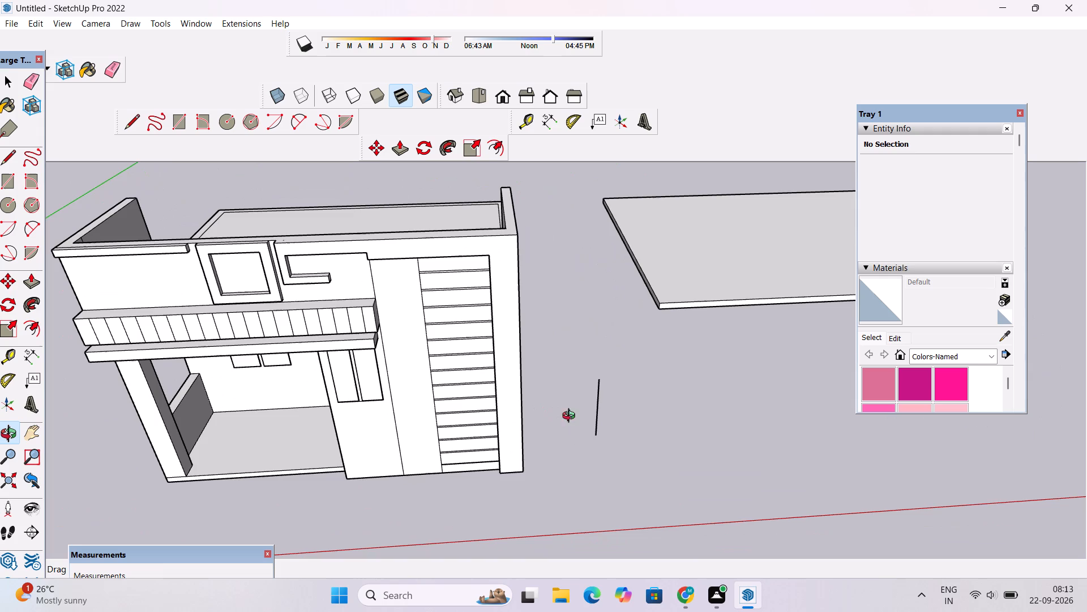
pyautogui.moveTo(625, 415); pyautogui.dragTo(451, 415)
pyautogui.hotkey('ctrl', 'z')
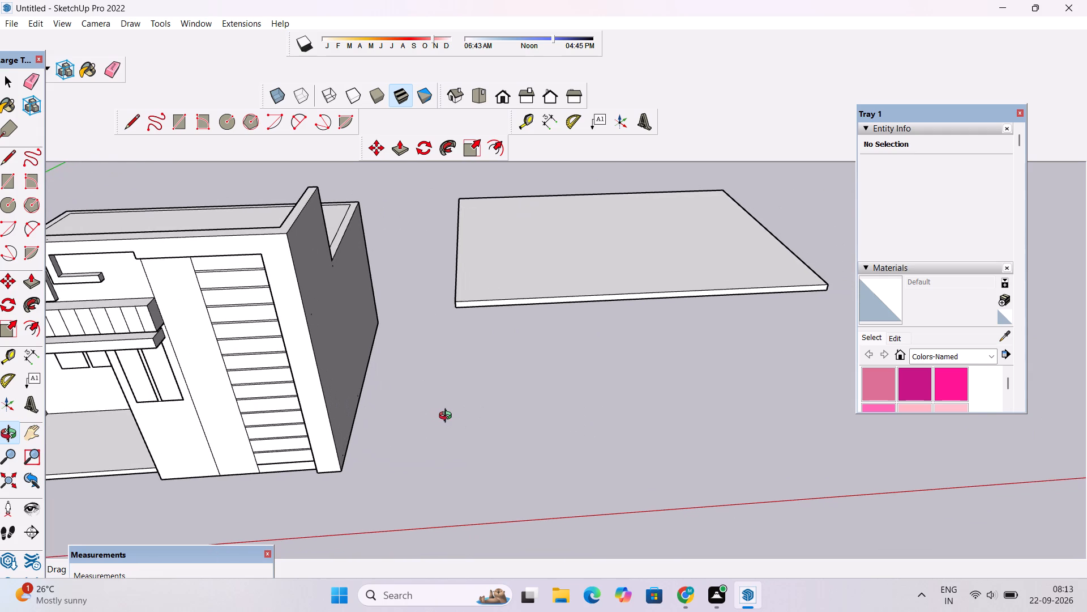
# Draw a 1' vertical line on the ground beside the house, continued by a 1.5' line along the red axis.
pyautogui.press('l')
pyautogui.click(428, 436)
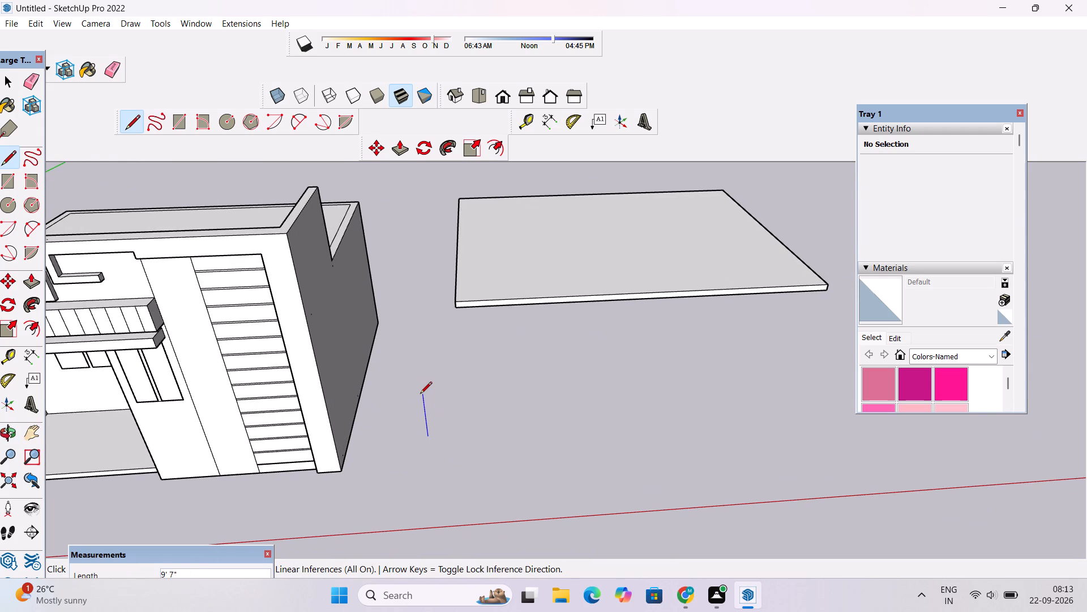
pyautogui.write("1'")
pyautogui.press('Return')
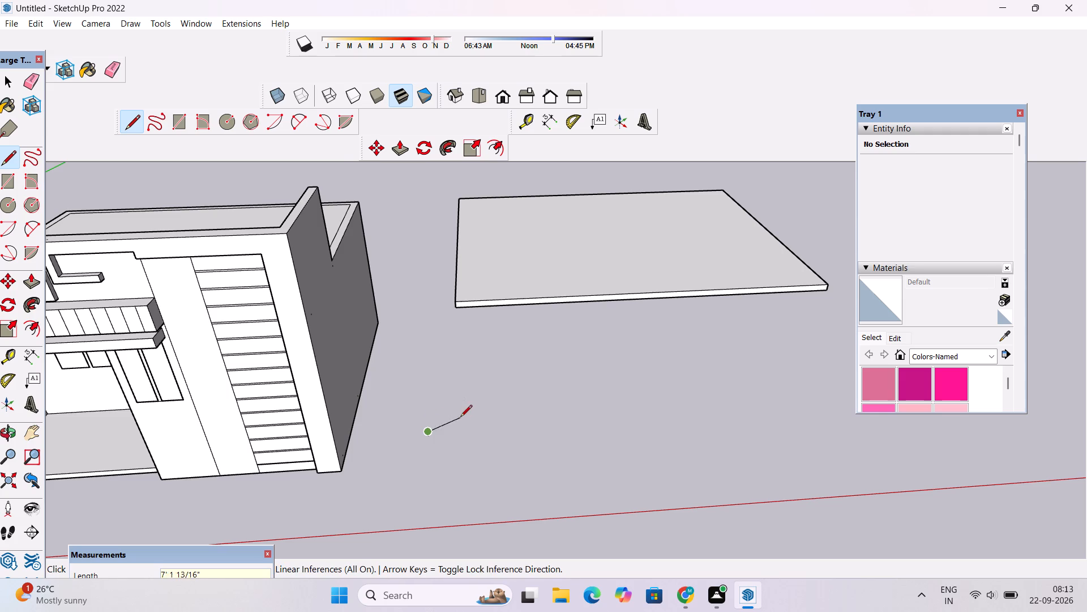
pyautogui.scroll(18, 444, 430)
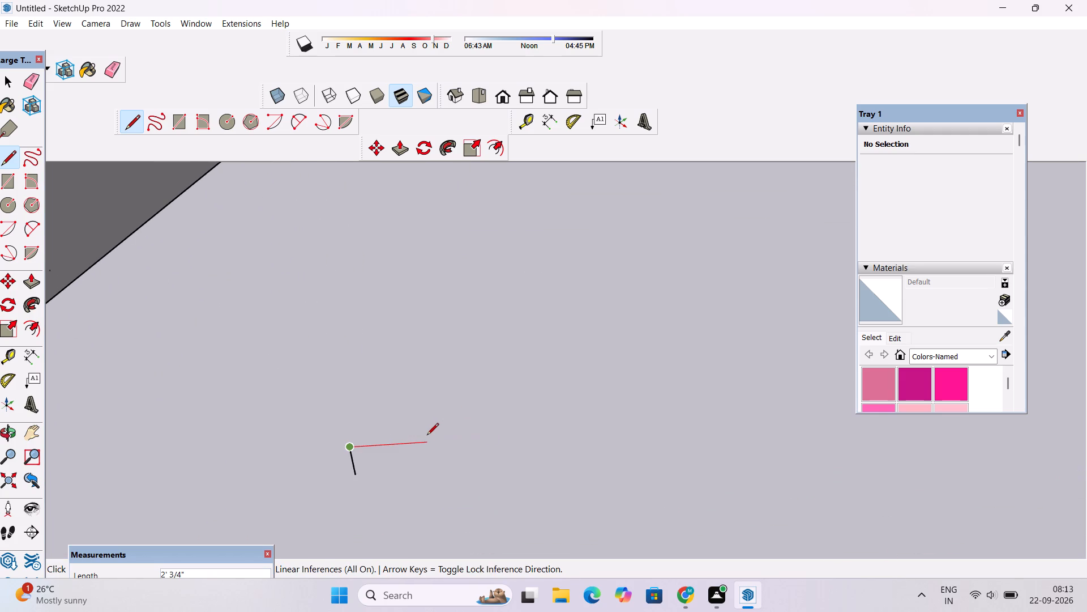
pyautogui.write("1.5'")
pyautogui.press('Return')
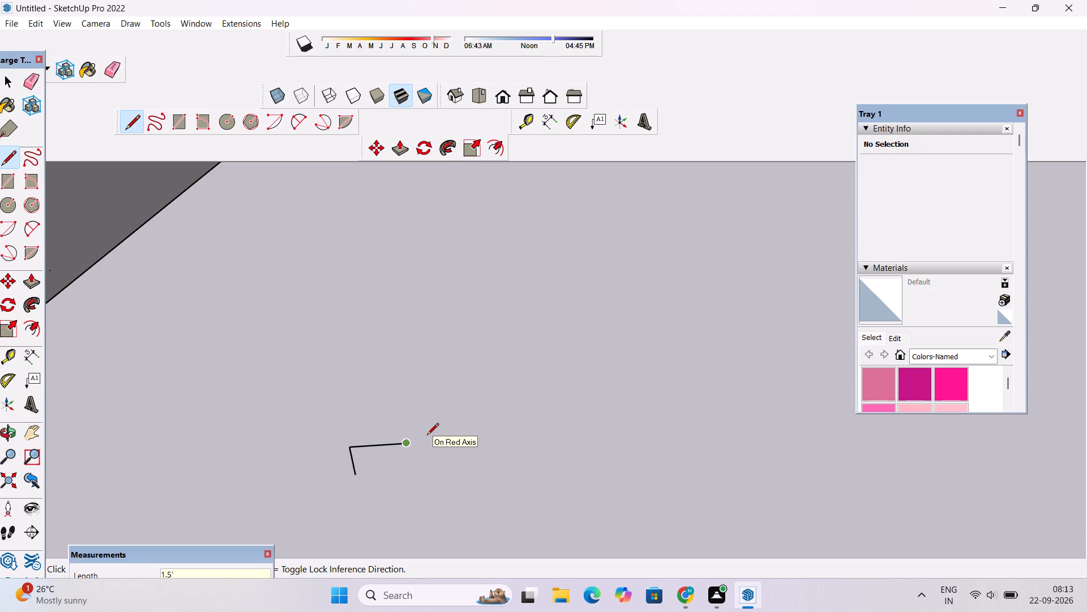
pyautogui.press('space')
# Copy the 1' riser and 1.5' tread lines so the copied riser starts at the end of the first tread.
pyautogui.scroll(-5, 414, 458)
pyautogui.press('o')
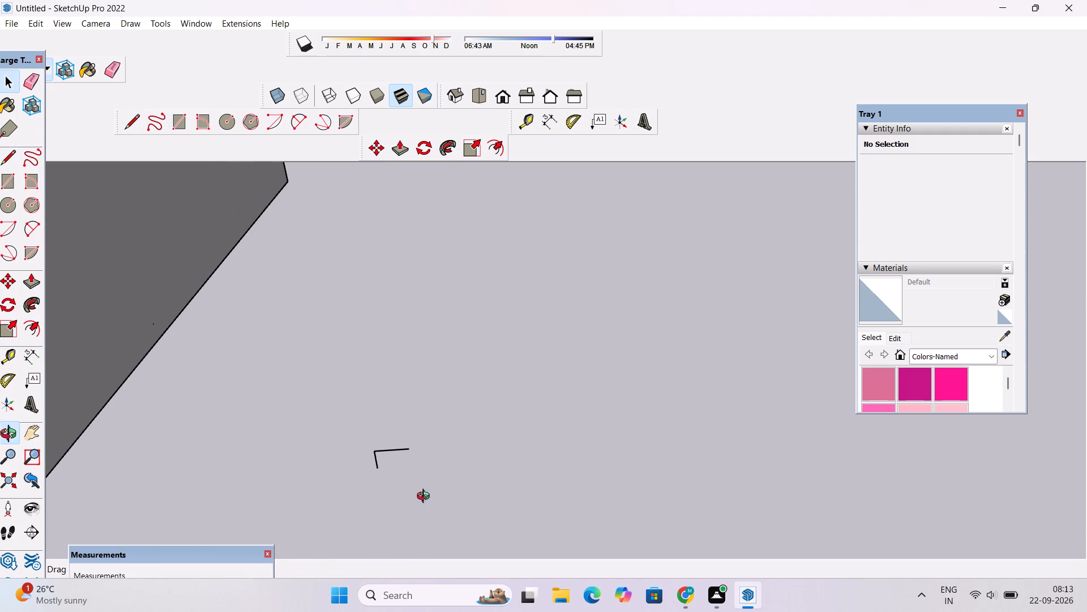
pyautogui.moveTo(429, 511); pyautogui.dragTo(413, 470)
pyautogui.scroll(-4, 349, 484)
pyautogui.keyDown('shift'); pyautogui.moveTo(397, 465); pyautogui.dragTo(456, 475); pyautogui.keyUp('shift')
pyautogui.scroll(4, 436, 448)
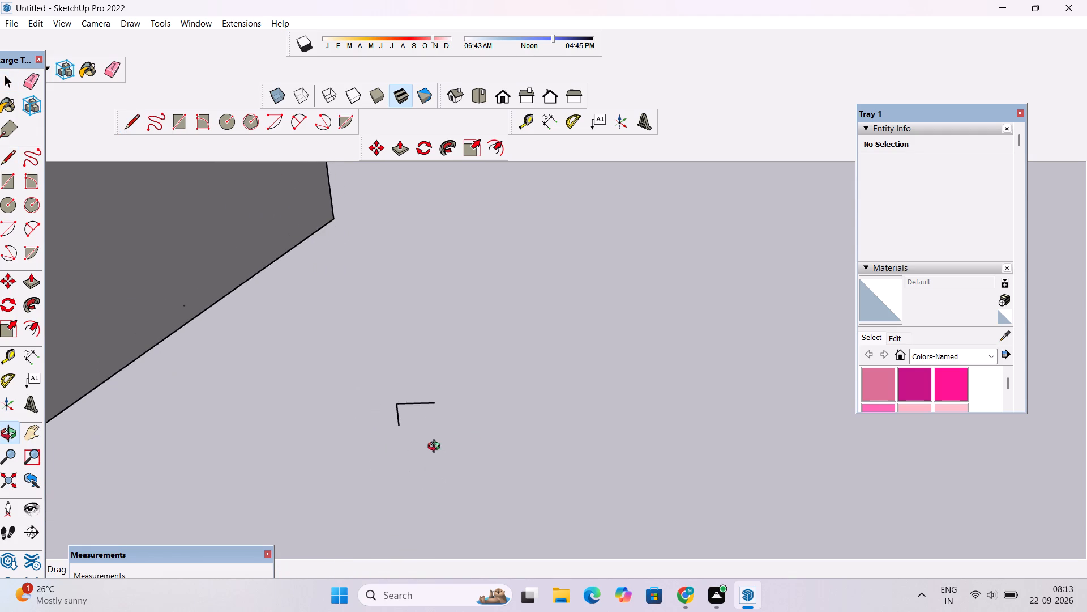
pyautogui.moveTo(418, 448); pyautogui.dragTo(431, 450)
pyautogui.scroll(-10, 431, 449)
pyautogui.keyDown('shift'); pyautogui.moveTo(436, 479); pyautogui.dragTo(434, 468); pyautogui.keyUp('shift')
pyautogui.moveTo(434, 467); pyautogui.dragTo(397, 477)
pyautogui.press('space')
pyautogui.moveTo(435, 401); pyautogui.dragTo(399, 426)
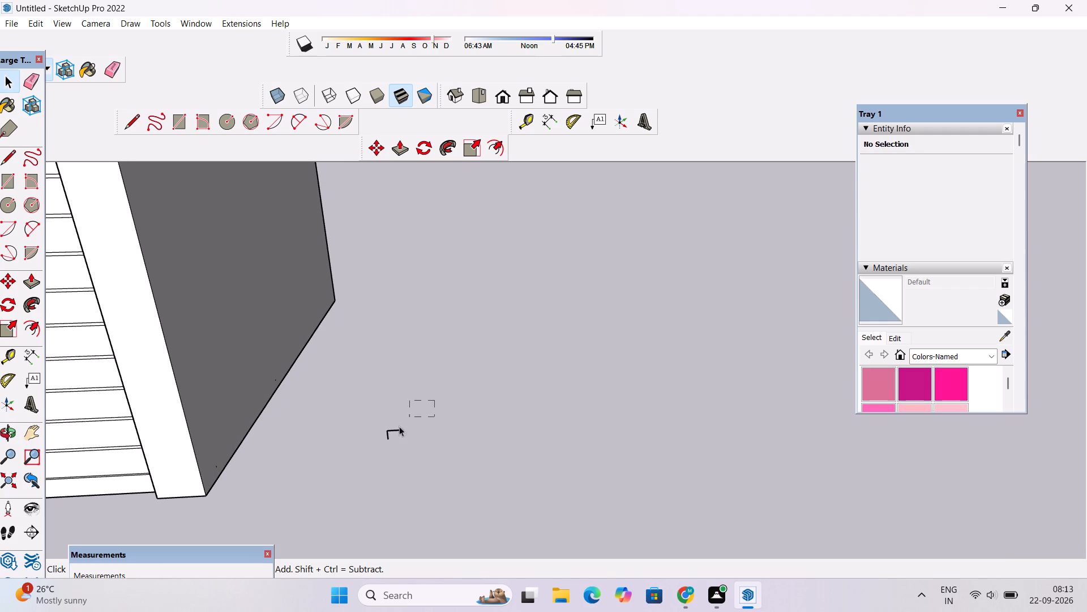
pyautogui.moveTo(399, 426); pyautogui.dragTo(362, 490)
pyautogui.press('m')
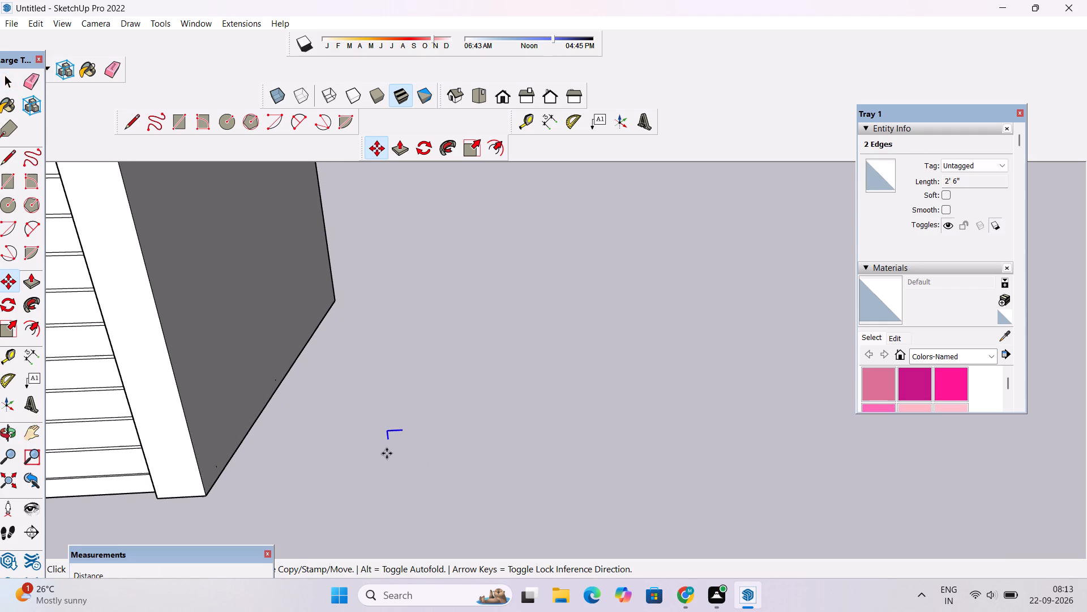
pyautogui.scroll(9, 387, 453)
pyautogui.click(390, 419)
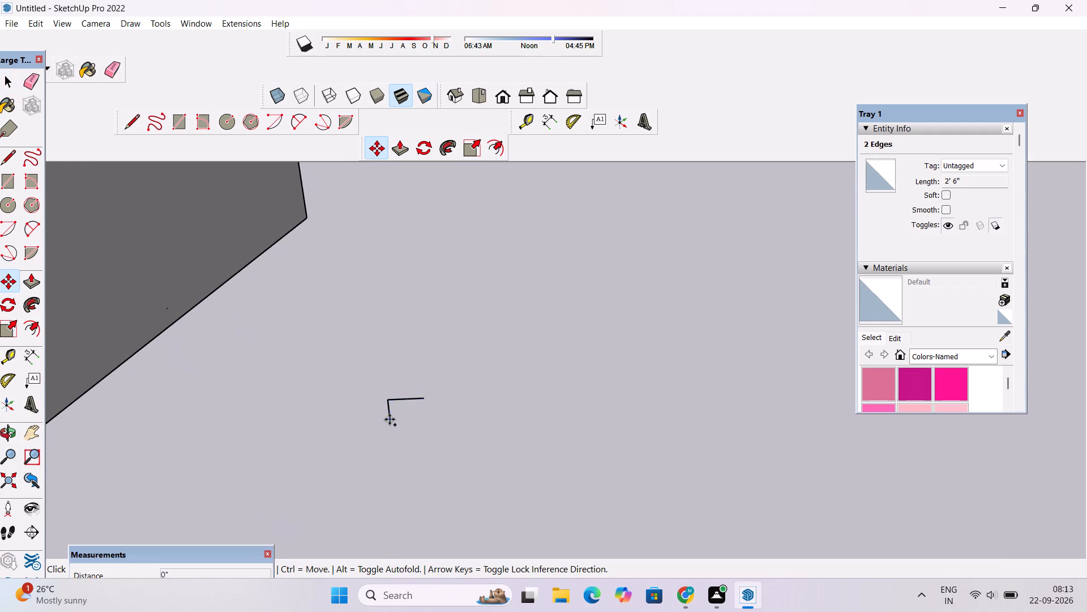
pyautogui.click(423, 394)
# Multiply the copied riser and tread by 9 to form a continuous stair outline.
pyautogui.scroll(-10, 360, 423)
pyautogui.scroll(1, 359, 426)
pyautogui.scroll(-2, 359, 426)
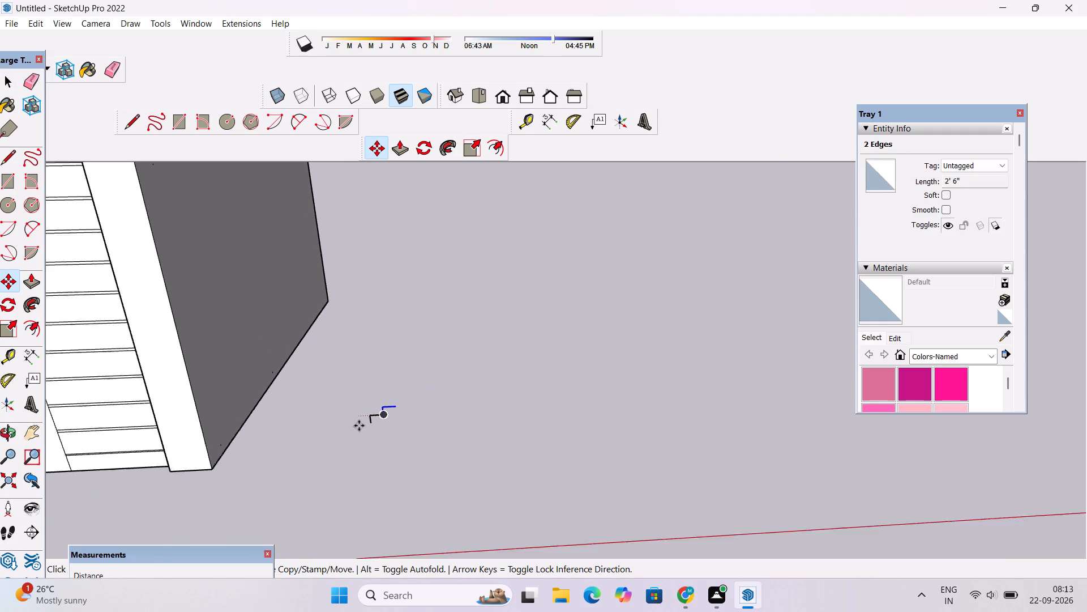
pyautogui.scroll(-2, 359, 426)
pyautogui.scroll(1, 404, 386)
pyautogui.scroll(-4, 404, 386)
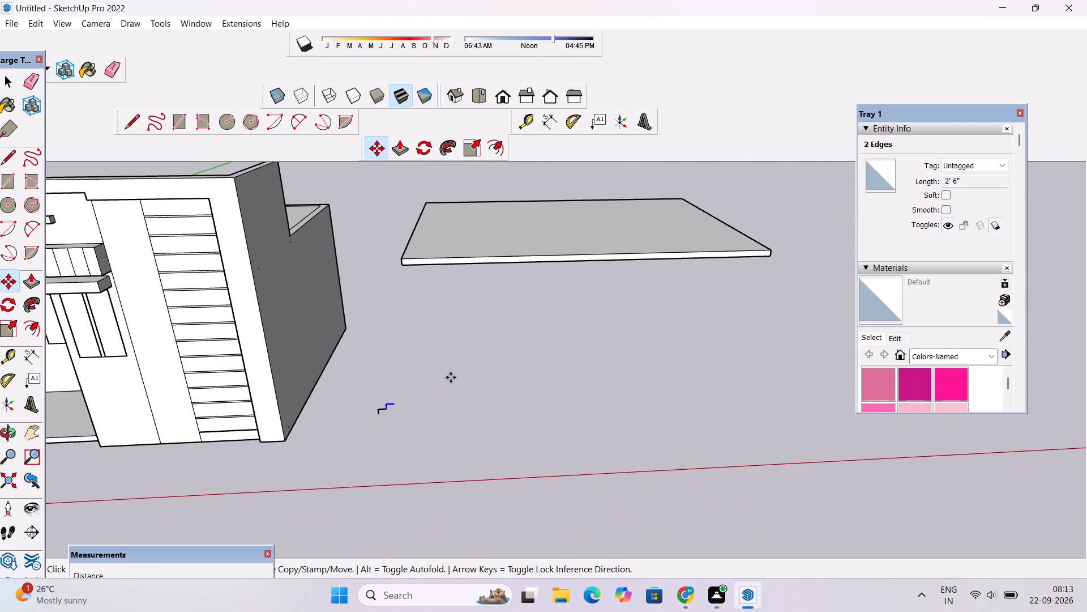
pyautogui.scroll(3, 451, 377)
pyautogui.press('*')
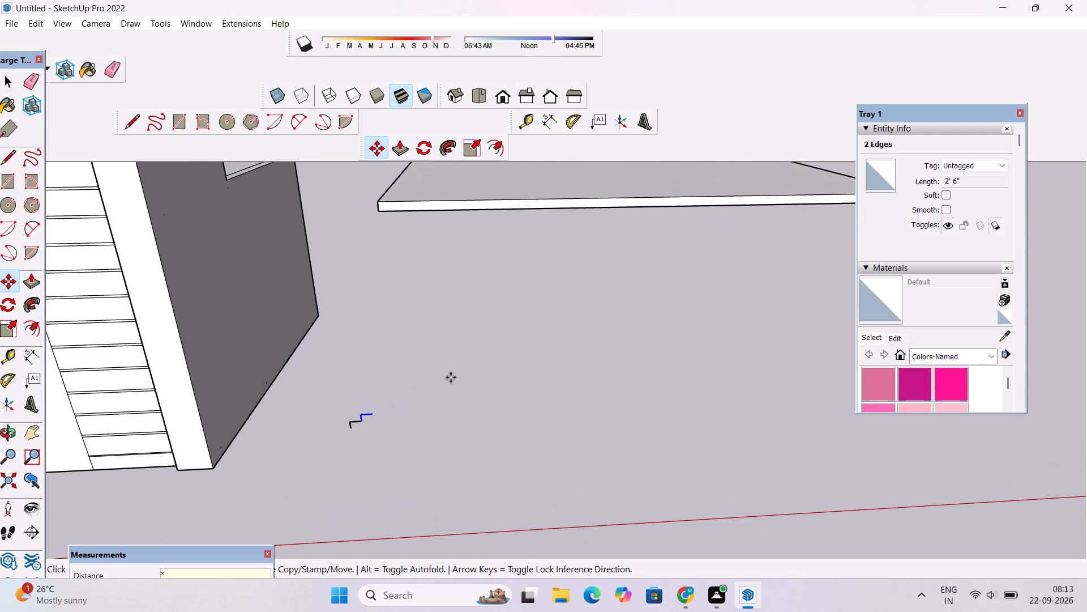
pyautogui.press('9')
pyautogui.press('Return')
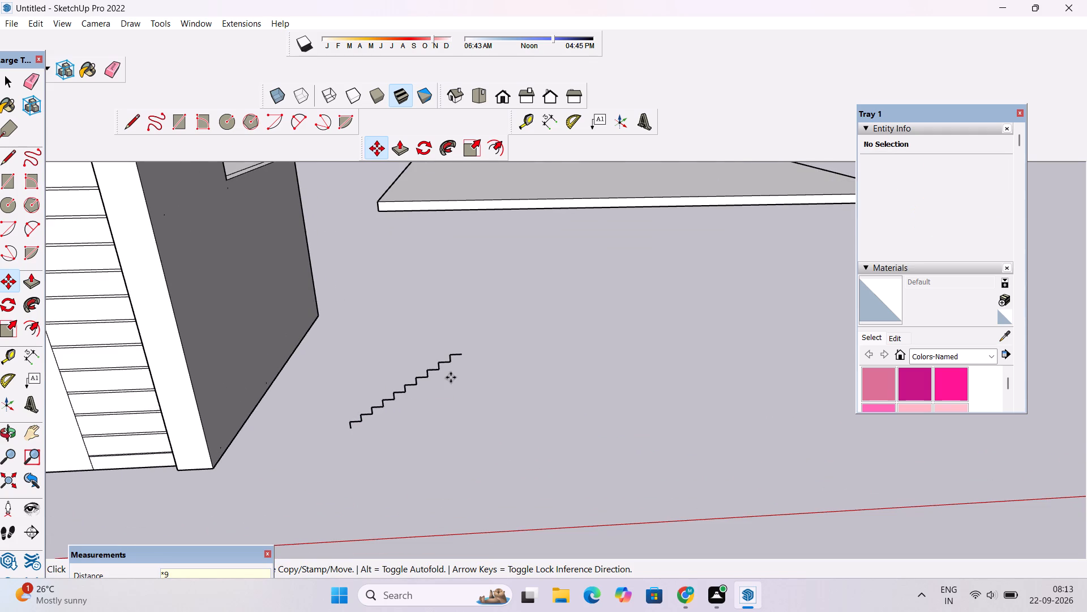
# Copy the topmost riser and tread onto the end of the top tread to add one more step, then clear the selection.
pyautogui.scroll(2, 387, 416)
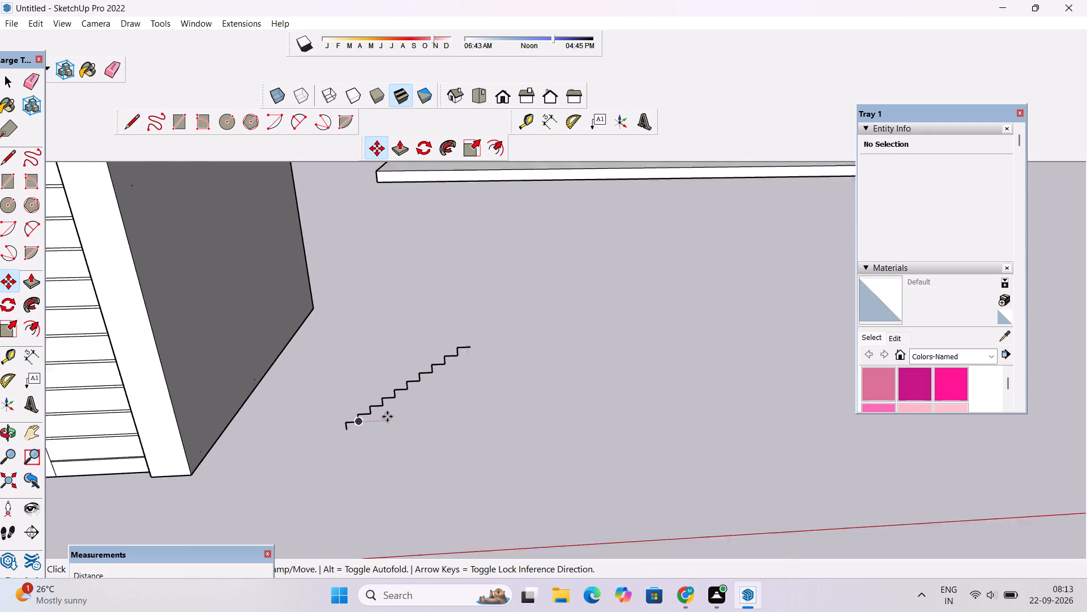
pyautogui.scroll(3, 387, 416)
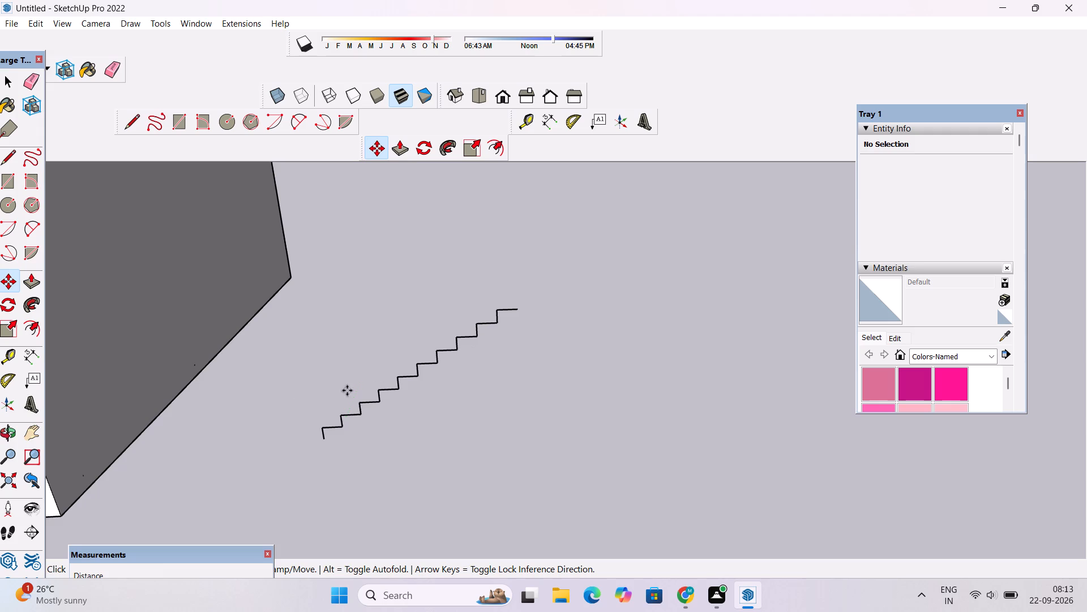
pyautogui.scroll(-4, 361, 392)
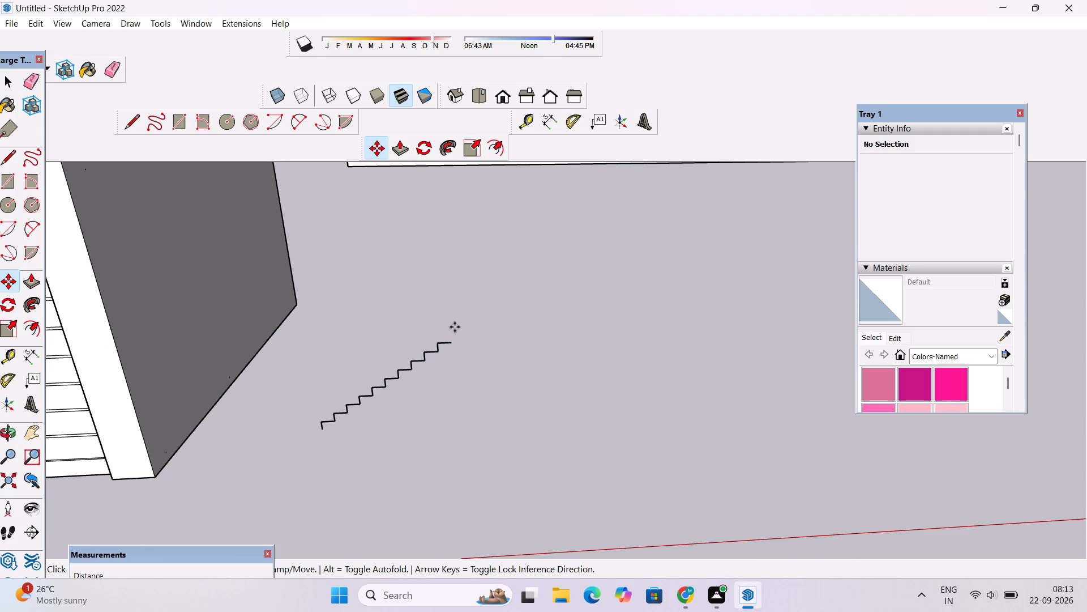
pyautogui.scroll(5, 457, 337)
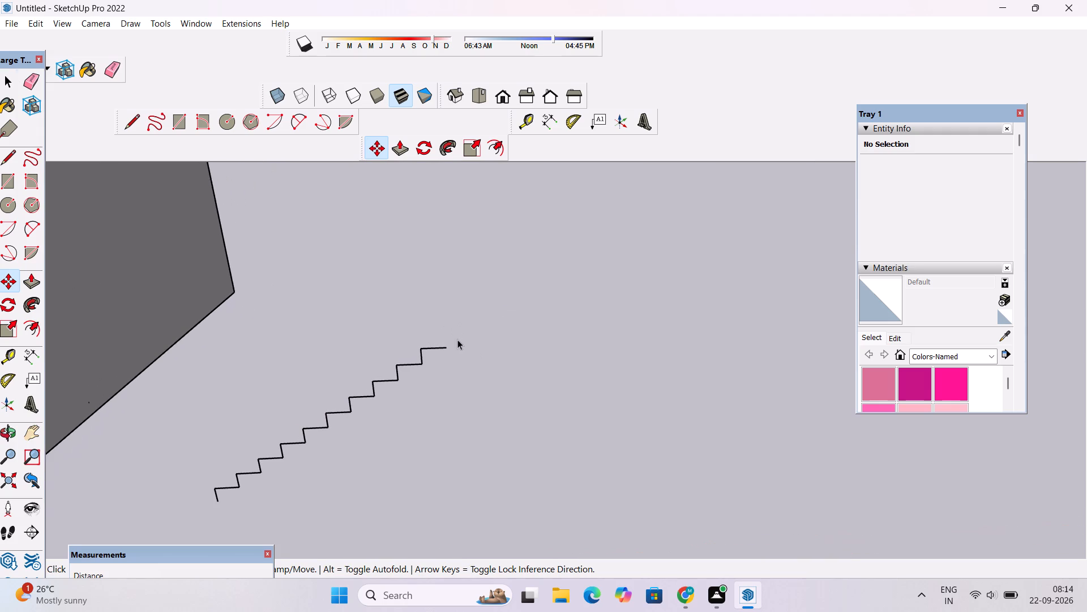
pyautogui.press('space')
pyautogui.moveTo(452, 334); pyautogui.dragTo(422, 361)
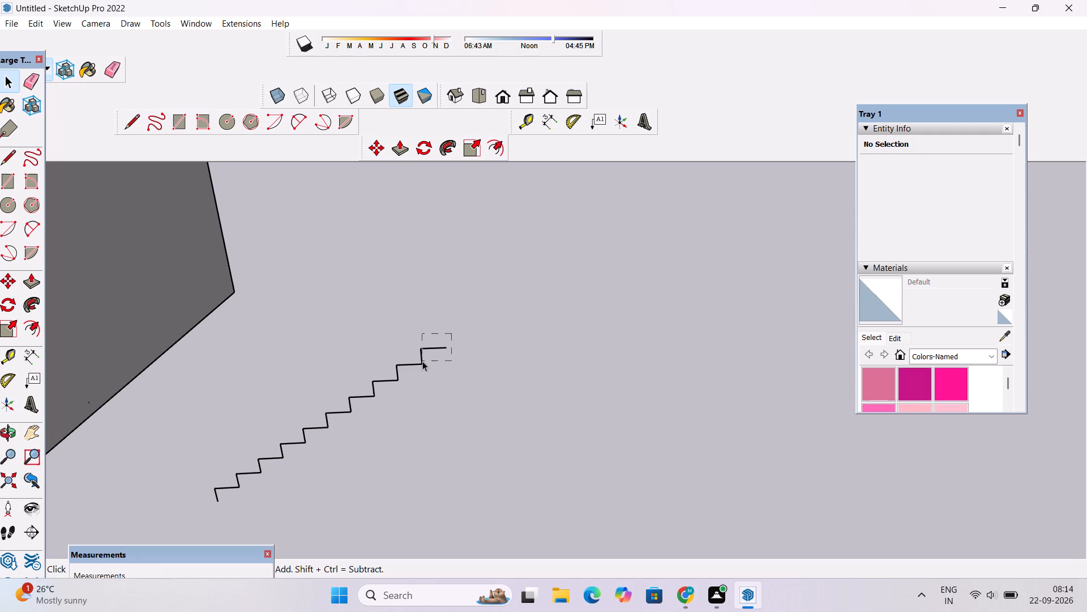
pyautogui.moveTo(422, 361); pyautogui.dragTo(421, 365)
pyautogui.click(496, 326)
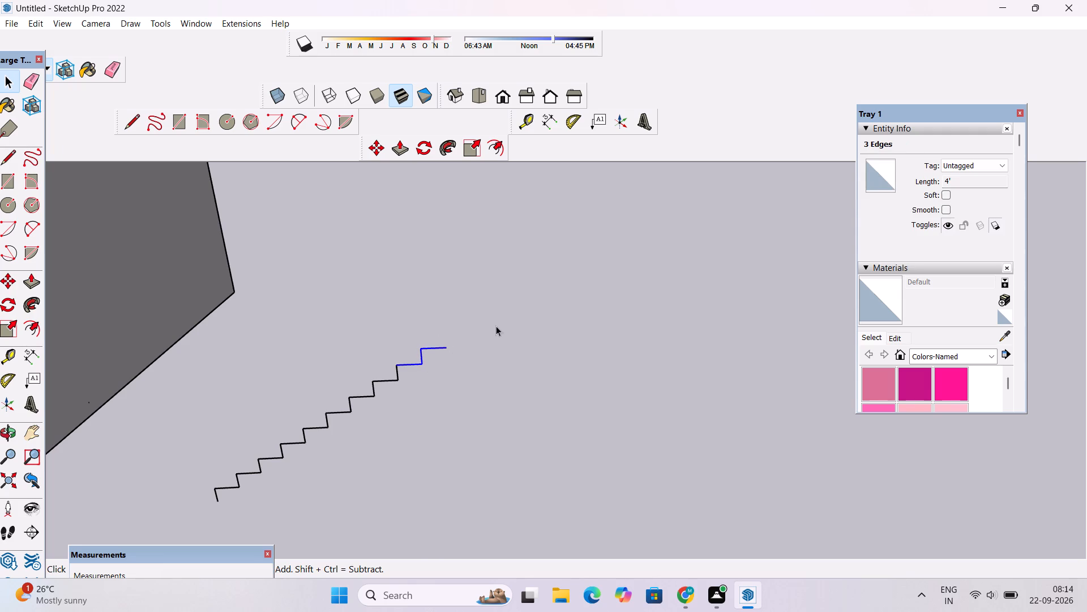
pyautogui.scroll(6, 473, 346)
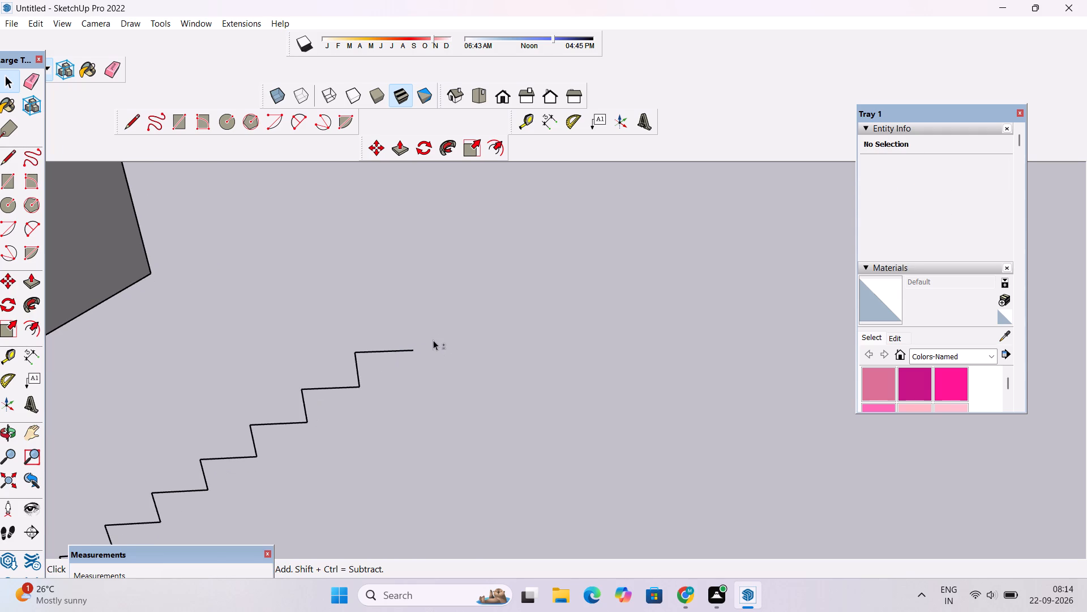
pyautogui.keyDown('shift'); pyautogui.moveTo(432, 340); pyautogui.dragTo(319, 385); pyautogui.keyUp('shift')
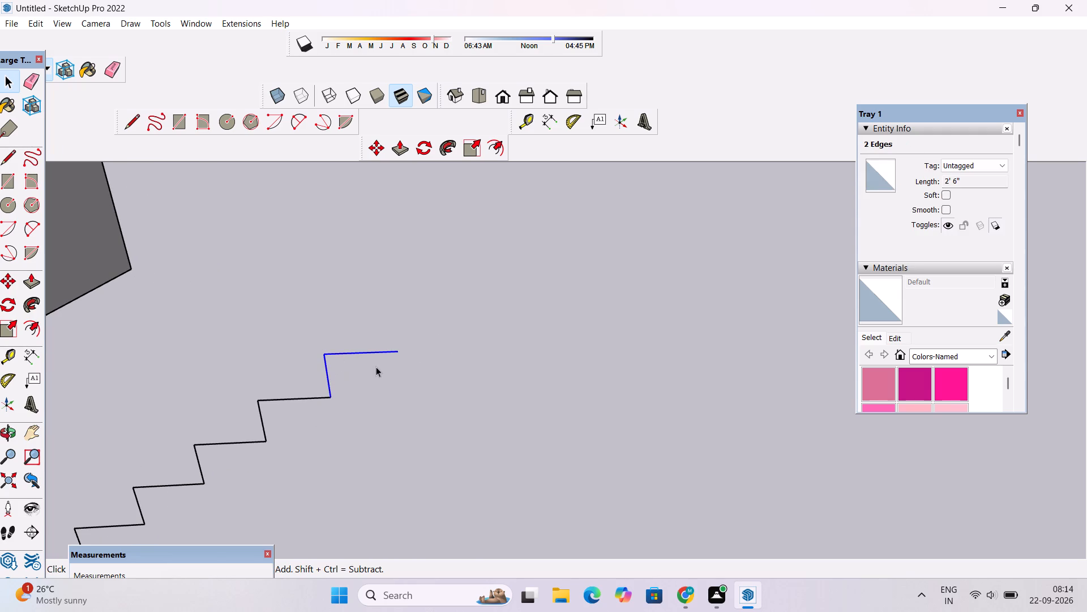
pyautogui.press('m')
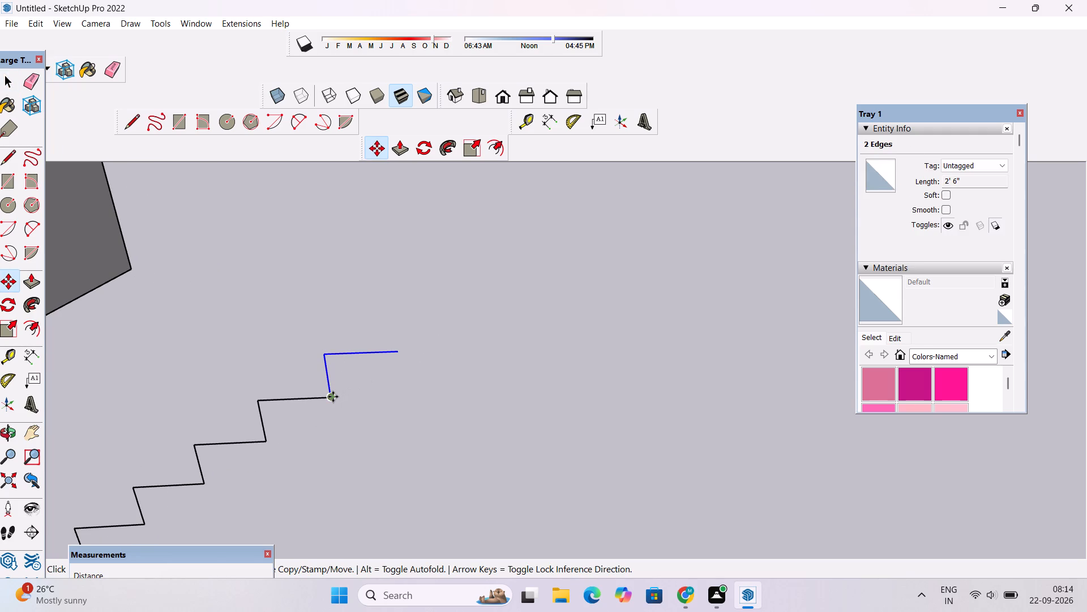
pyautogui.click(330, 397)
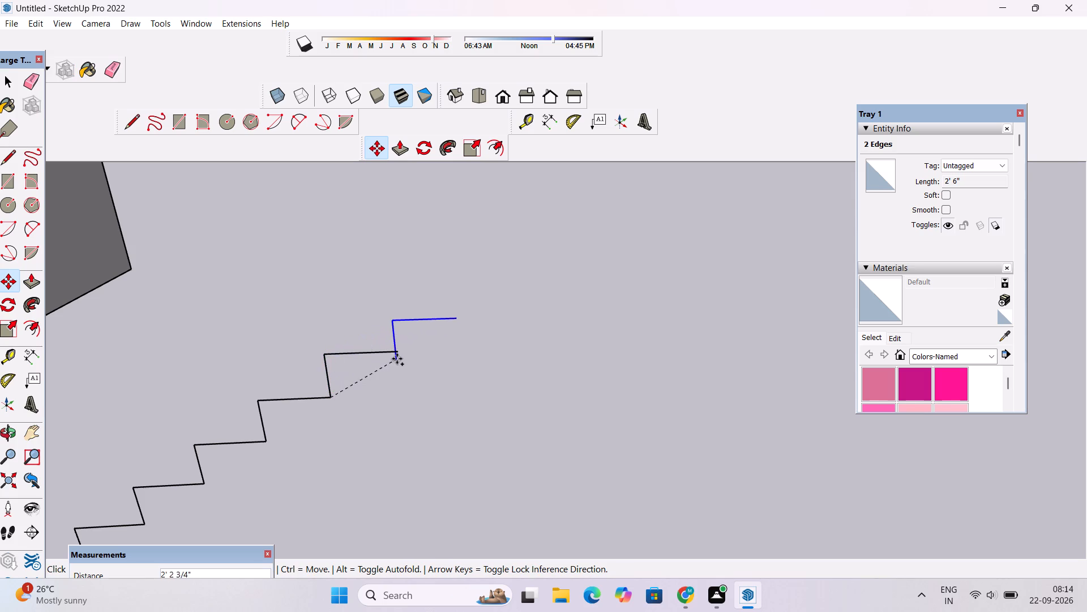
pyautogui.click(398, 350)
pyautogui.scroll(-2, 572, 367)
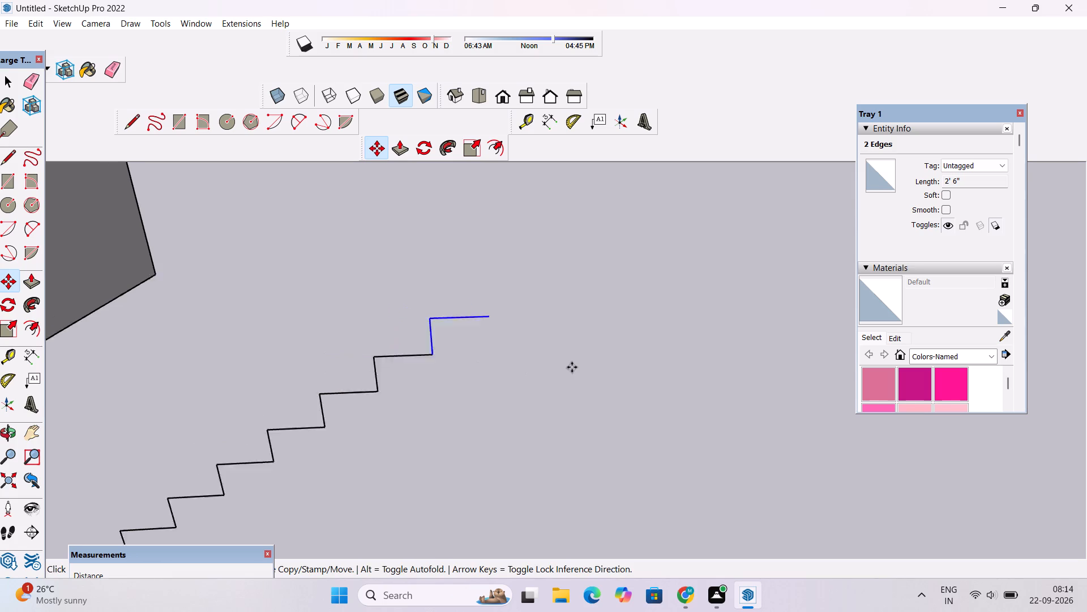
pyautogui.scroll(-1, 572, 367)
pyautogui.press('space')
pyautogui.press('o')
pyautogui.scroll(-4, 574, 368)
pyautogui.moveTo(588, 376); pyautogui.dragTo(567, 381)
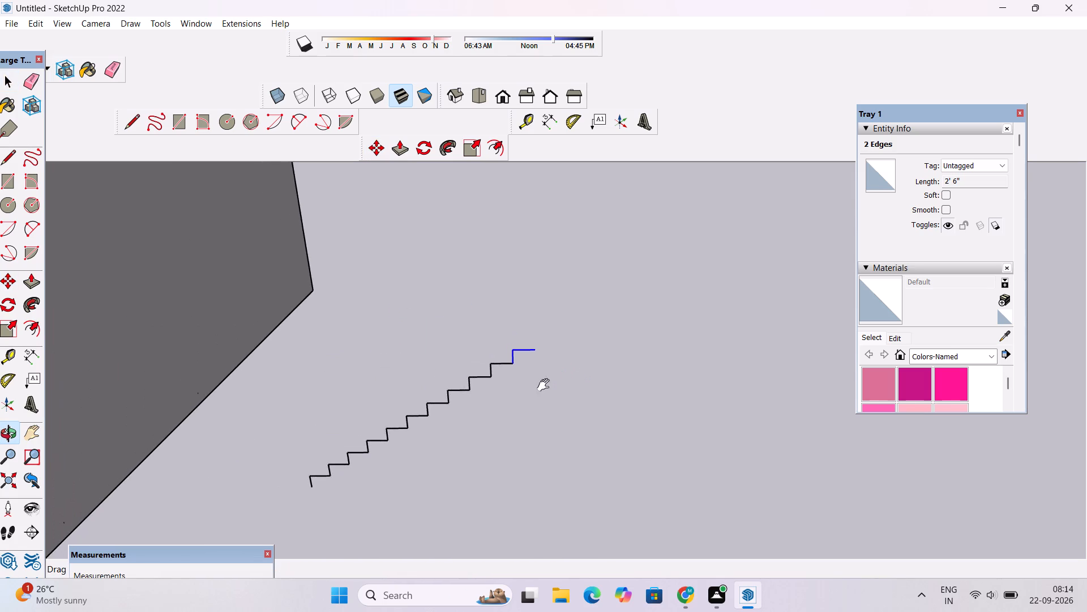
pyautogui.keyDown('shift'); pyautogui.moveTo(546, 385); pyautogui.dragTo(548, 398); pyautogui.keyUp('shift')
pyautogui.moveTo(546, 404); pyautogui.dragTo(546, 398)
pyautogui.press('space')
pyautogui.click(615, 373)
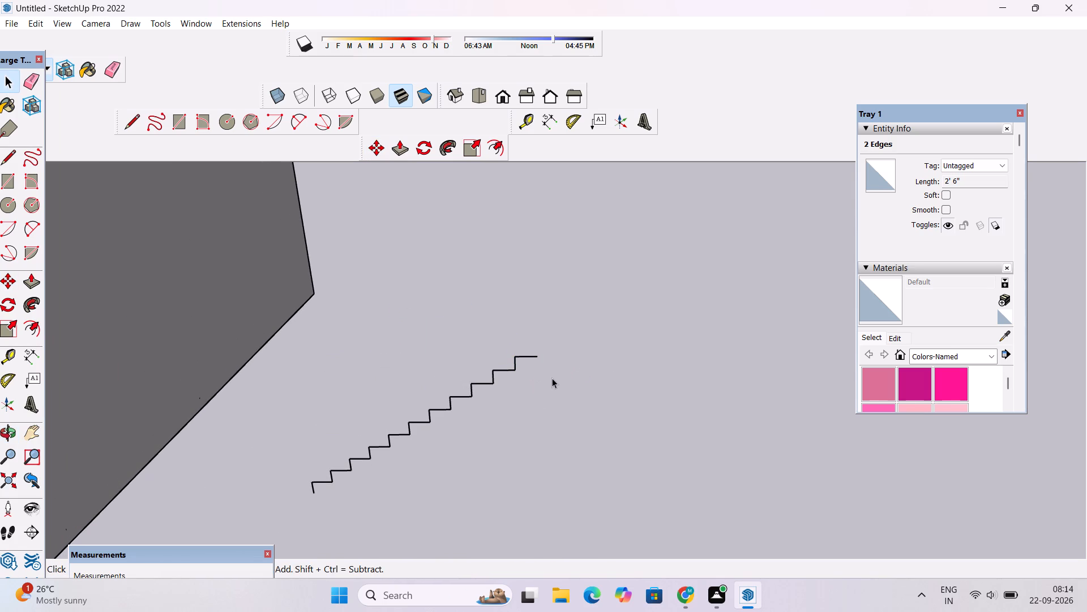
# Turn on the dashed display of the model's hidden back edges.
pyautogui.scroll(8, 529, 367)
pyautogui.scroll(-8, 517, 367)
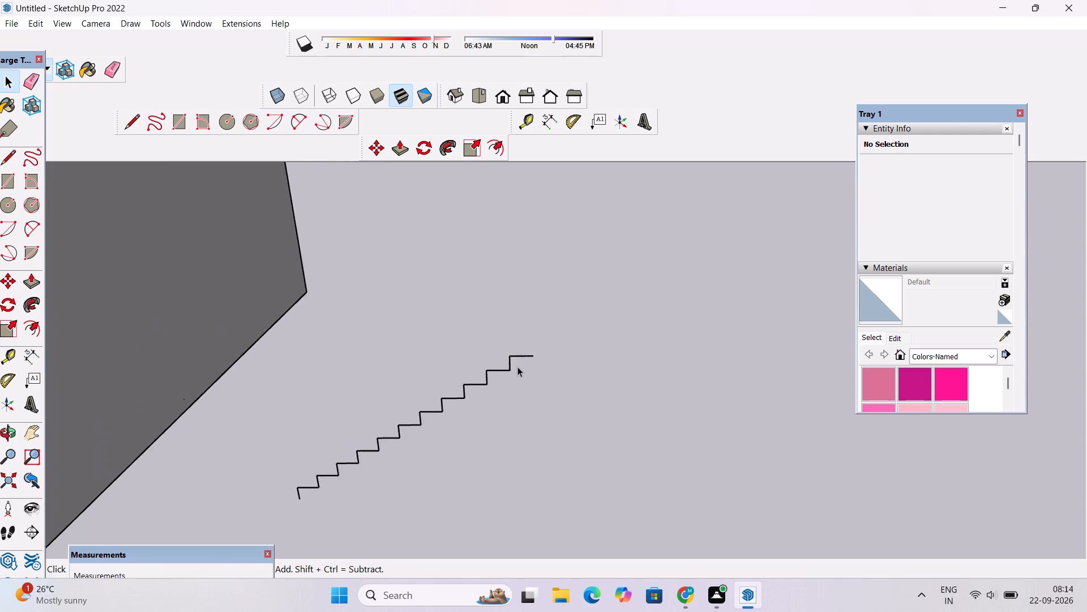
pyautogui.scroll(-3, 517, 367)
pyautogui.scroll(1, 538, 409)
pyautogui.press('k')
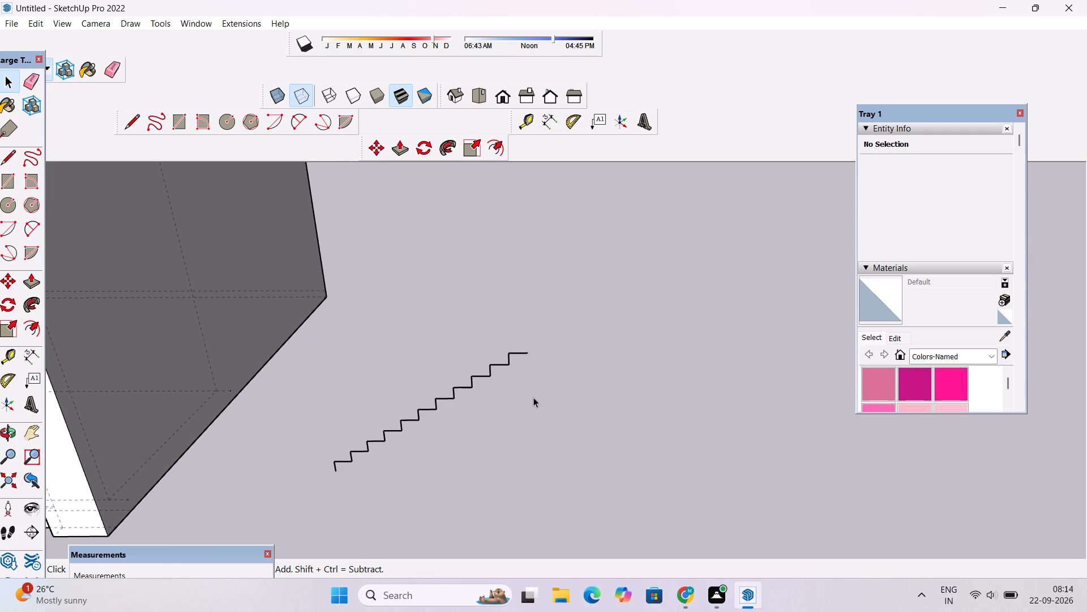
# Draw a 1' line straight down from the outer end of the top tread.
pyautogui.press('l')
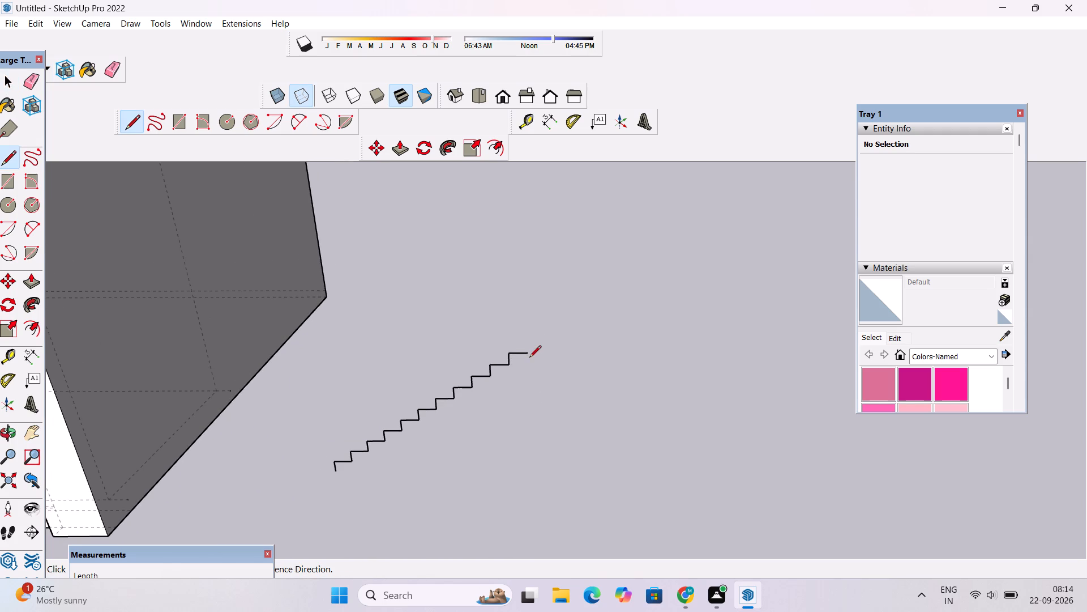
pyautogui.click(527, 354)
pyautogui.scroll(2, 525, 412)
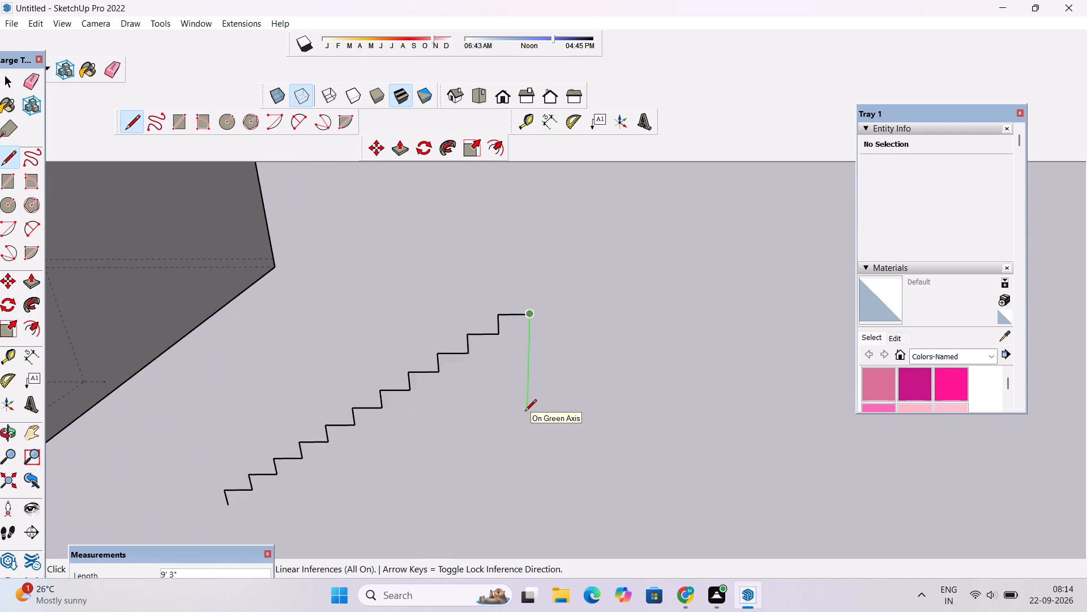
pyautogui.scroll(5, 525, 412)
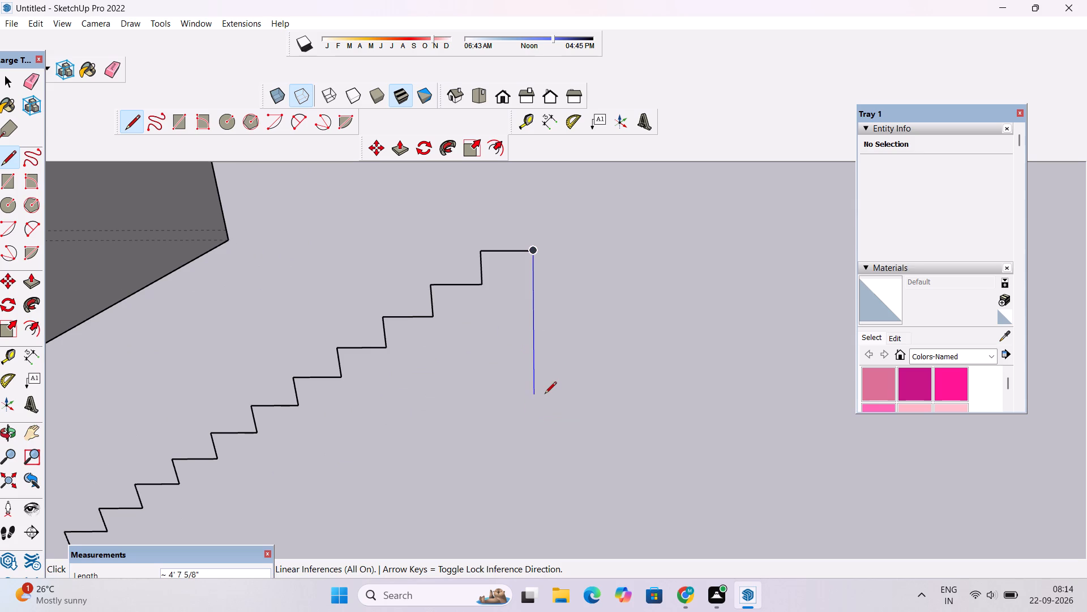
pyautogui.write("1'")
pyautogui.press('Return')
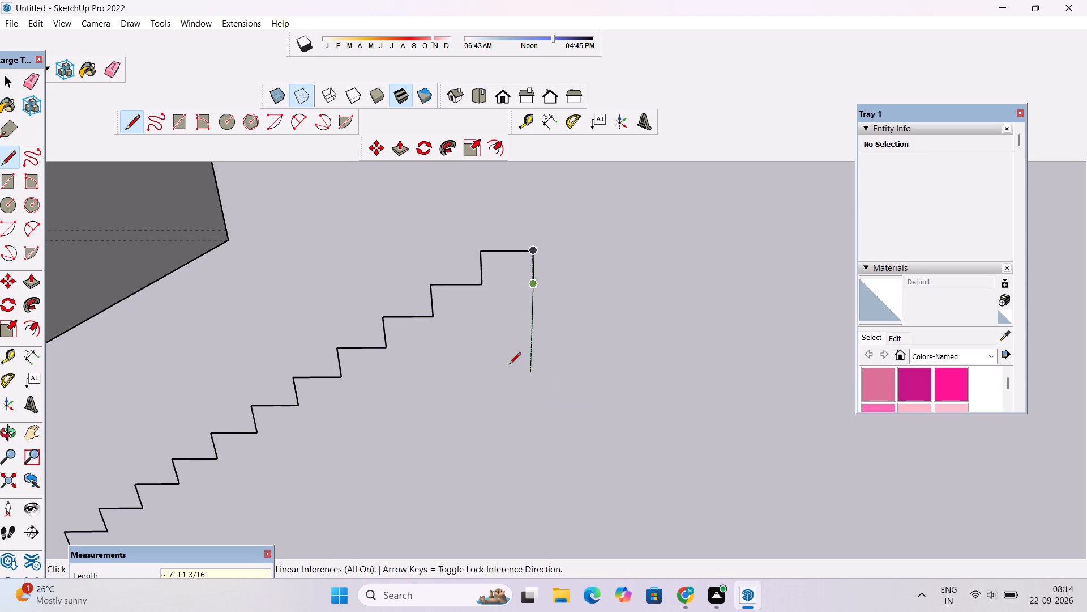
pyautogui.press('space')
# Draw a 1' 6" line along the red axis from the foot of the lowest riser to beneath its tread's end.
pyautogui.scroll(-5, 509, 365)
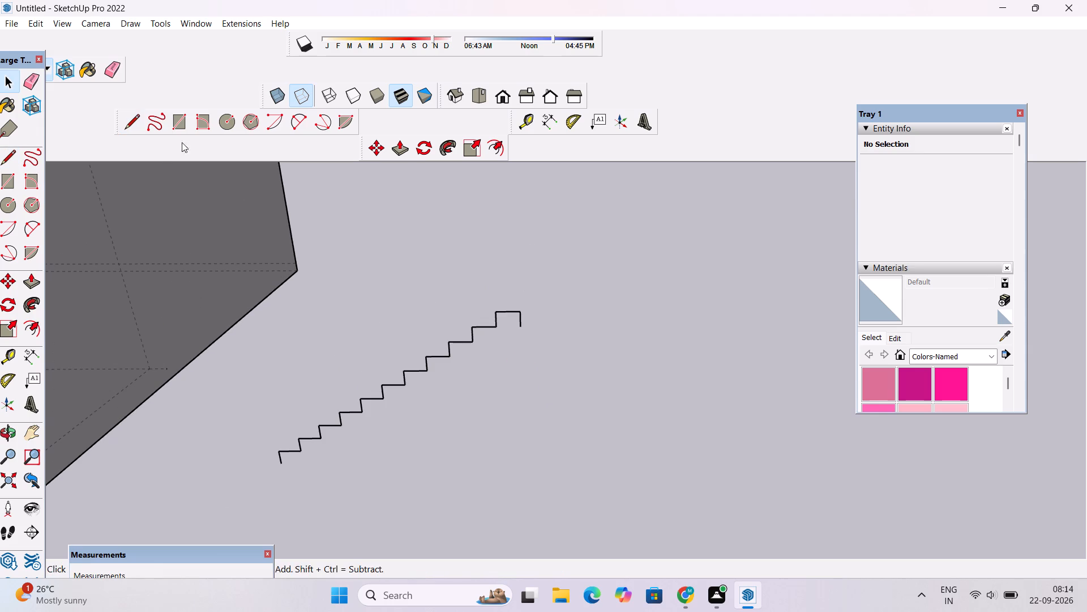
pyautogui.click(134, 123)
pyautogui.scroll(8, 285, 479)
pyautogui.click(277, 449)
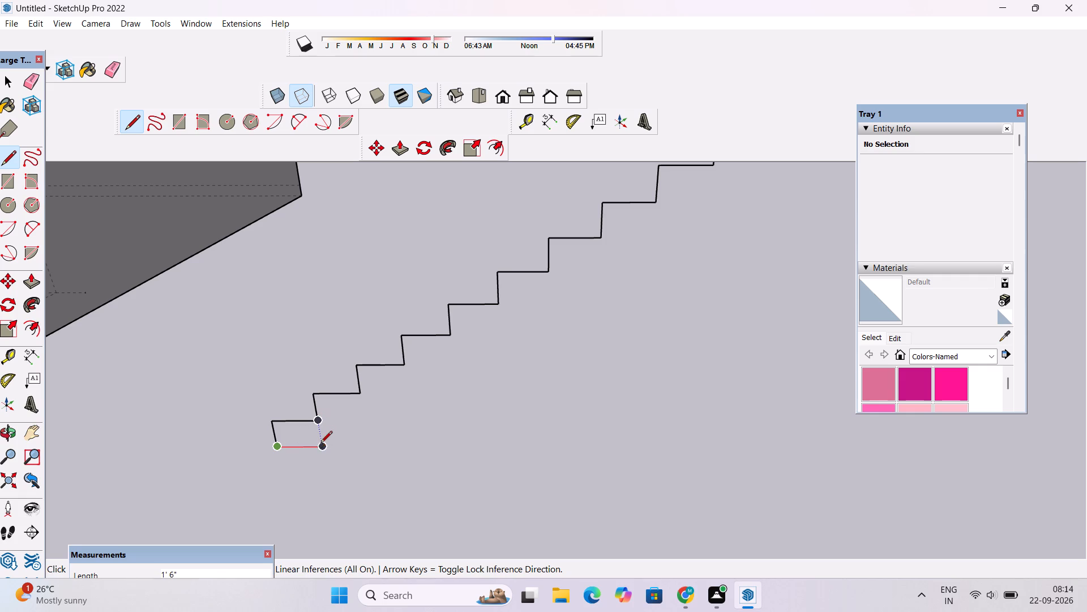
pyautogui.click(323, 450)
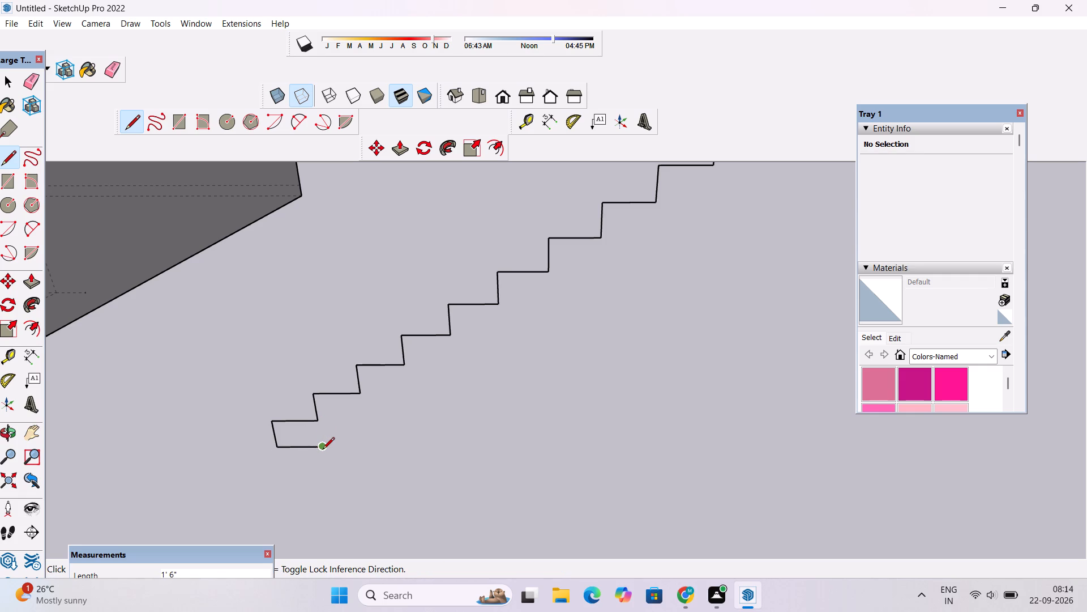
# Draw the sloping underside line, about 18' long, from the bottom 1' 6" line's end to the foot of the top 1' vertical line.
pyautogui.scroll(-12, 322, 449)
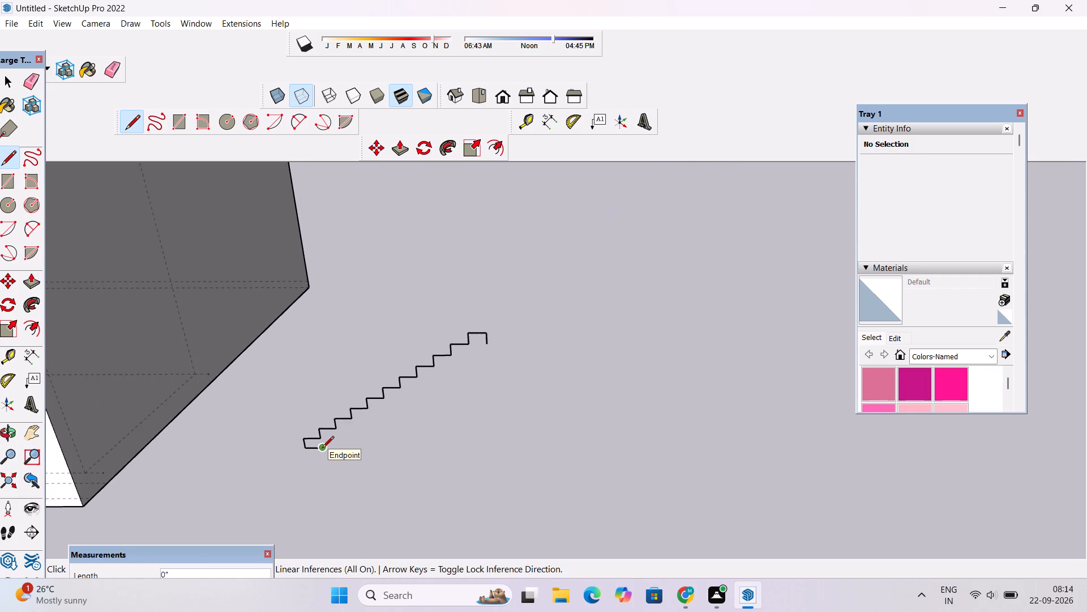
pyautogui.scroll(-4, 322, 449)
pyautogui.scroll(12, 344, 431)
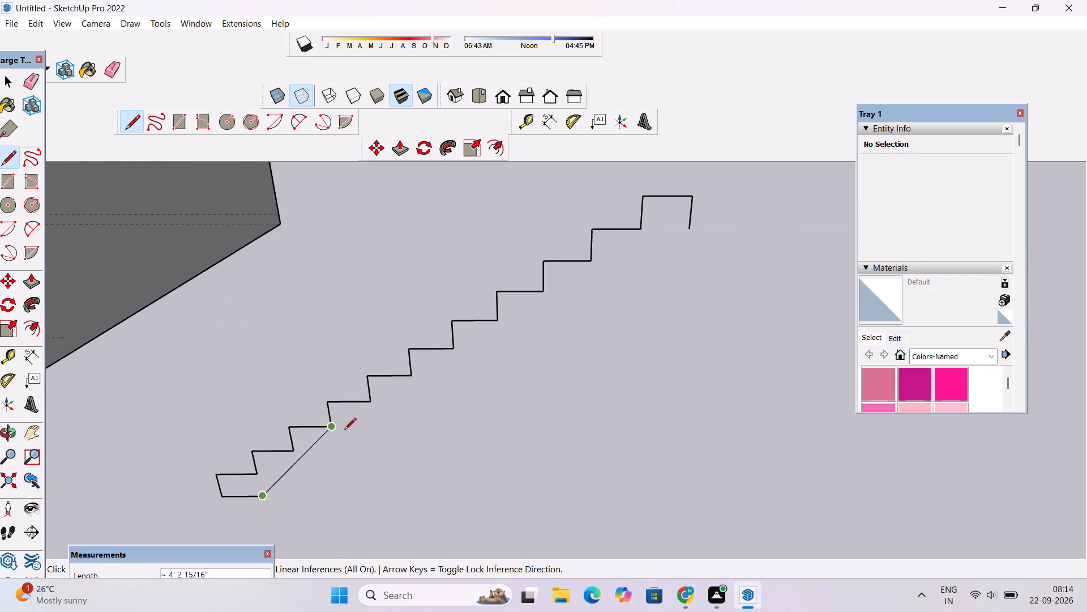
pyautogui.scroll(-5, 430, 417)
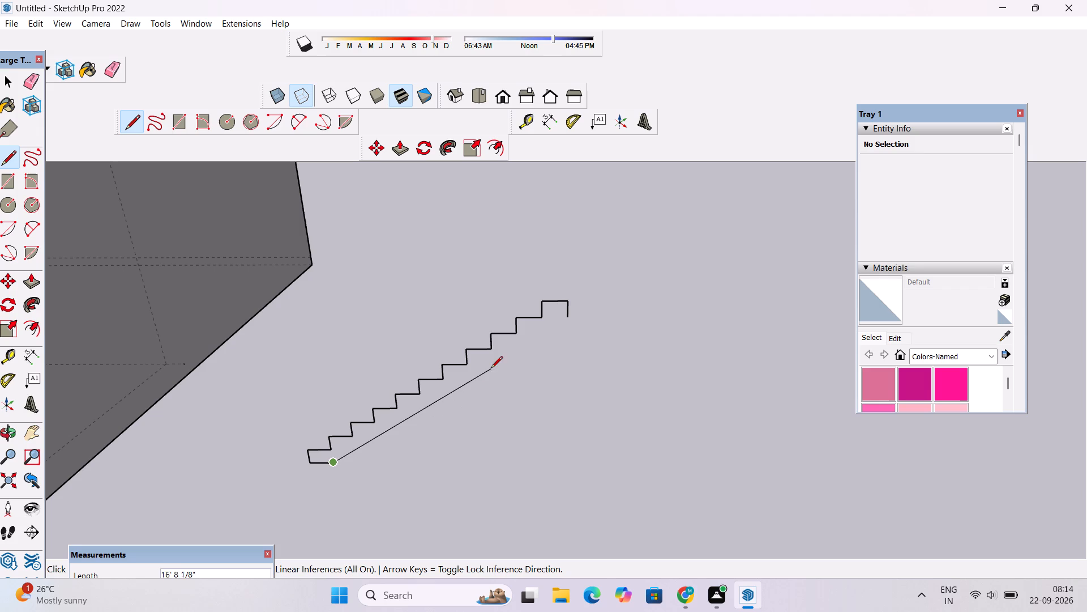
pyautogui.scroll(8, 559, 320)
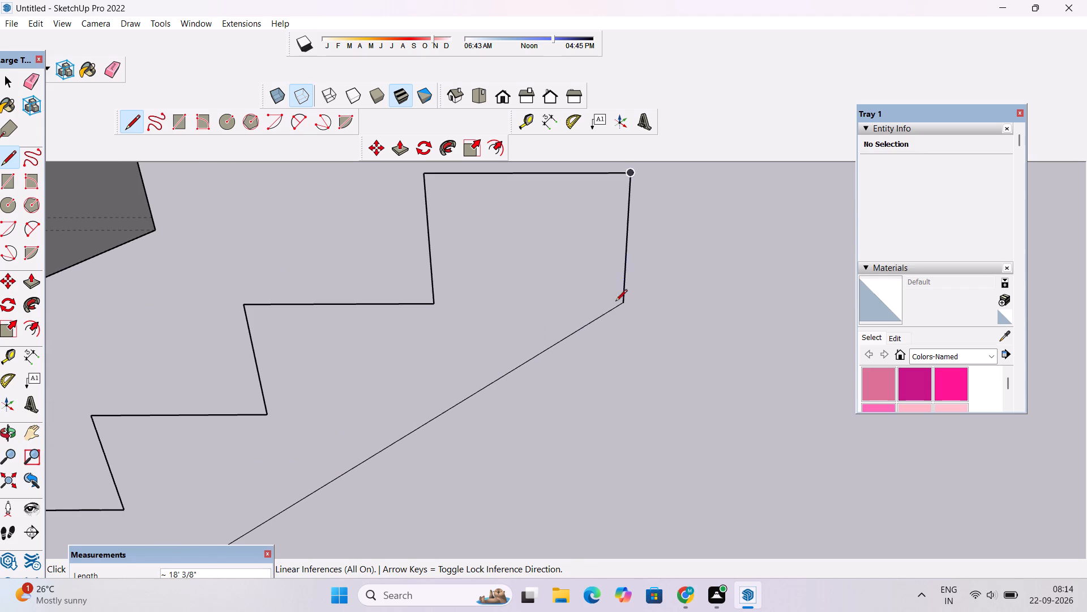
pyautogui.moveTo(621, 302); pyautogui.dragTo(609, 308)
pyautogui.scroll(-20, 494, 311)
pyautogui.scroll(-1, 494, 311)
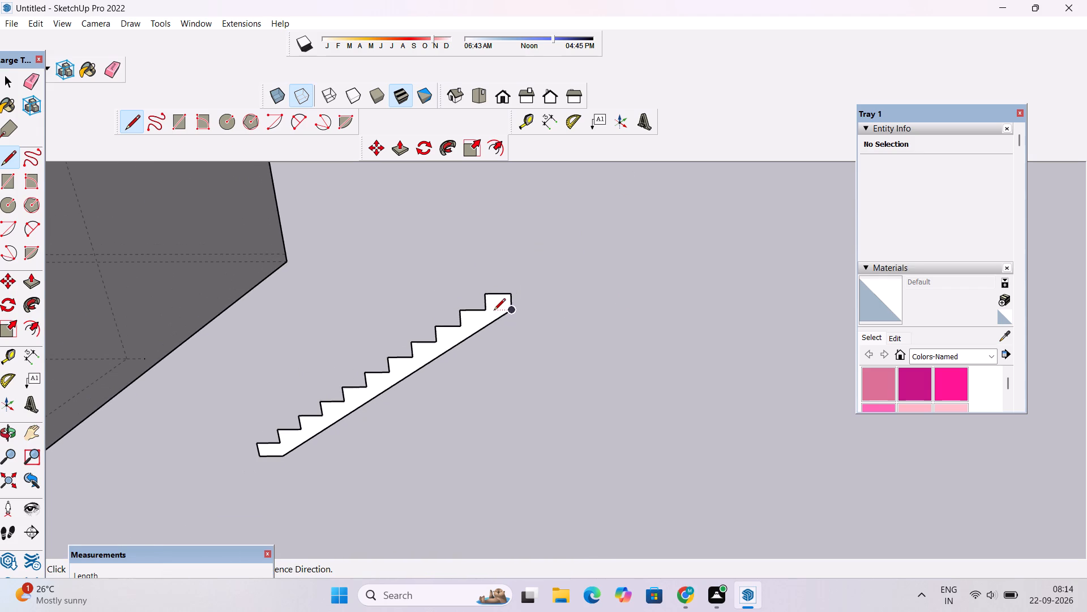
pyautogui.scroll(1, 415, 371)
pyautogui.press('space')
pyautogui.scroll(-5, 415, 371)
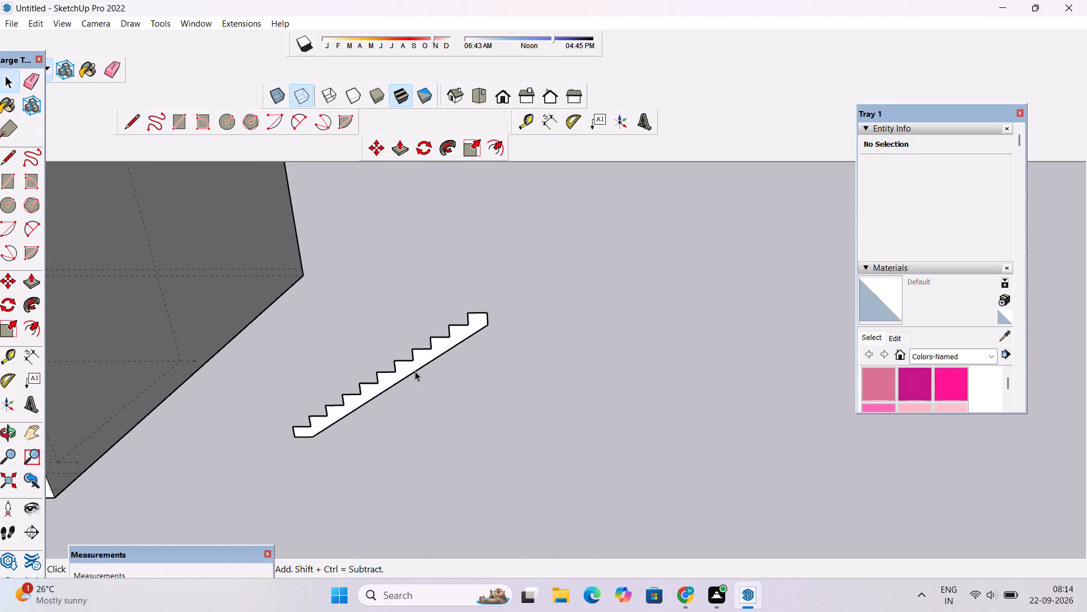
# Turn off the dashed display of the model's hidden back edges.
pyautogui.press('o')
pyautogui.moveTo(375, 395); pyautogui.dragTo(421, 412)
pyautogui.keyDown('shift'); pyautogui.moveTo(422, 418); pyautogui.dragTo(422, 413); pyautogui.keyUp('shift')
pyautogui.scroll(-6, 422, 405)
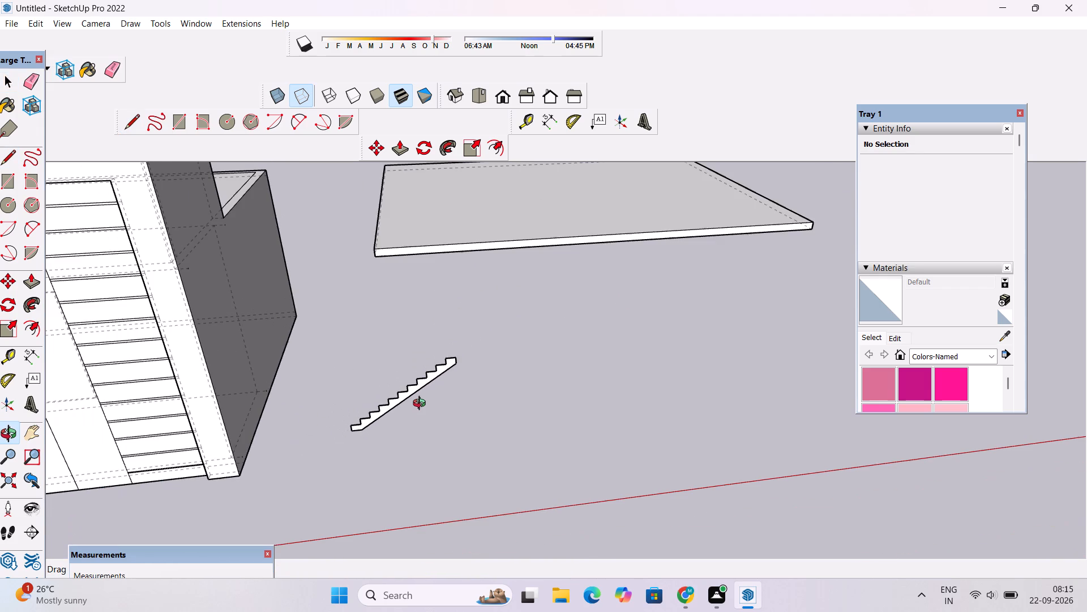
pyautogui.keyDown('shift'); pyautogui.moveTo(448, 401); pyautogui.dragTo(456, 399); pyautogui.keyUp('shift')
pyautogui.keyDown('shift'); pyautogui.moveTo(468, 401); pyautogui.dragTo(509, 395); pyautogui.keyUp('shift')
pyautogui.press('k')
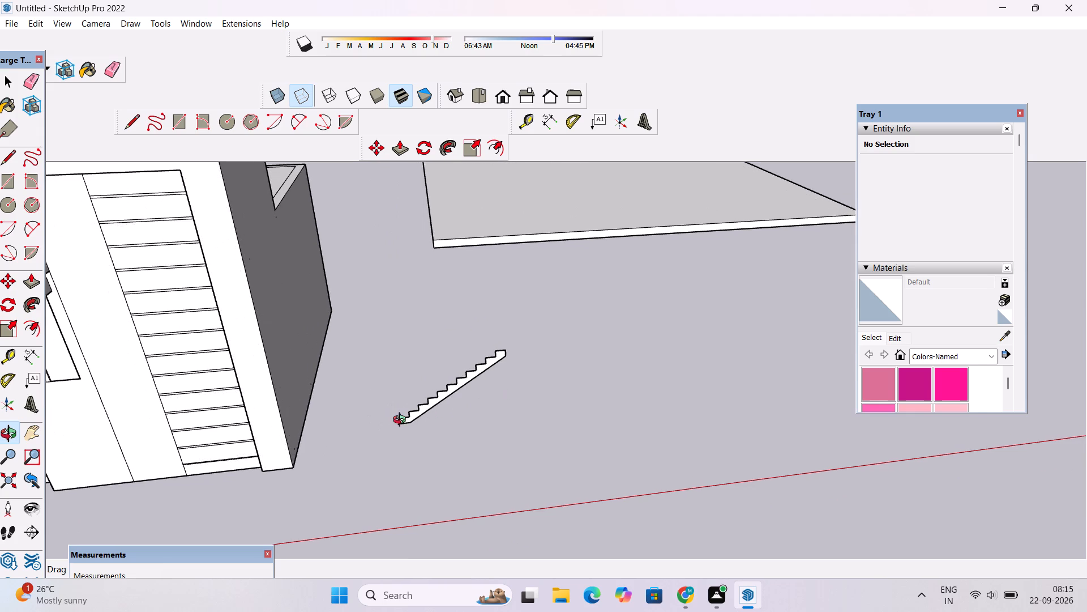
# Extrude the stepped stair profile face 2.5' with Push/Pull.
pyautogui.scroll(-2, 401, 421)
pyautogui.keyDown('shift'); pyautogui.moveTo(401, 419); pyautogui.dragTo(349, 431); pyautogui.keyUp('shift')
pyautogui.scroll(8, 393, 418)
pyautogui.keyDown('shift'); pyautogui.click(395, 417); pyautogui.keyUp('shift')
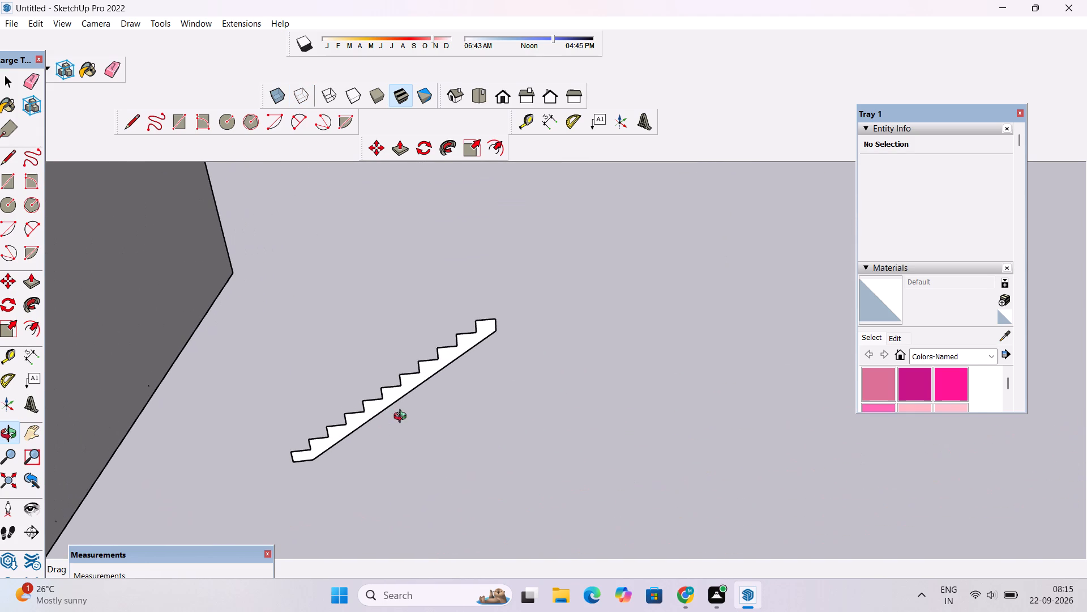
pyautogui.moveTo(436, 407); pyautogui.dragTo(422, 414)
pyautogui.keyDown('shift'); pyautogui.moveTo(422, 414); pyautogui.dragTo(409, 422); pyautogui.keyUp('shift')
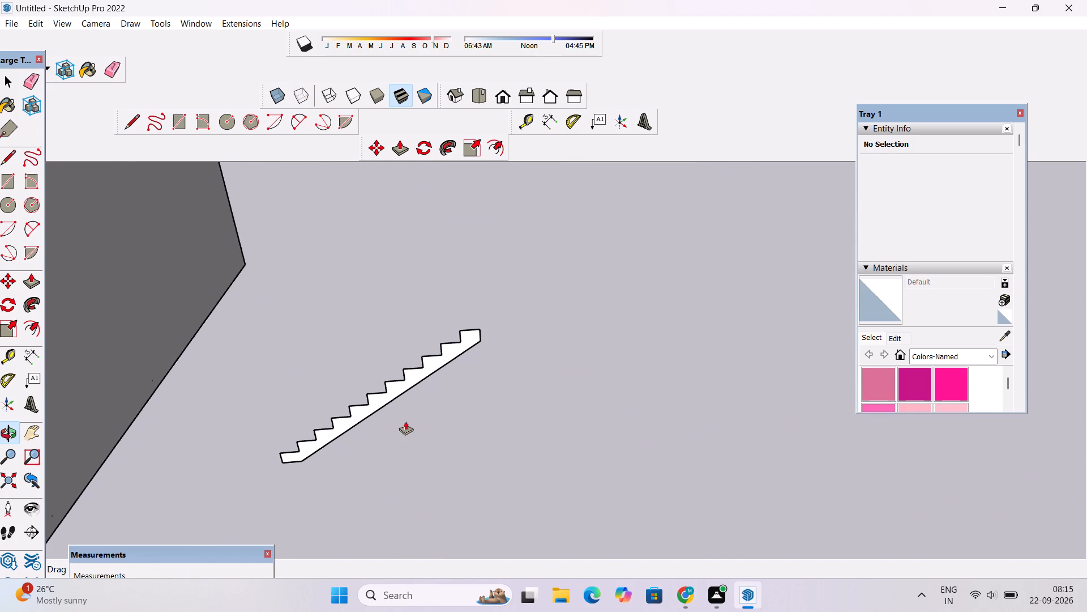
pyautogui.press('p')
pyautogui.click(398, 389)
pyautogui.scroll(-6, 398, 400)
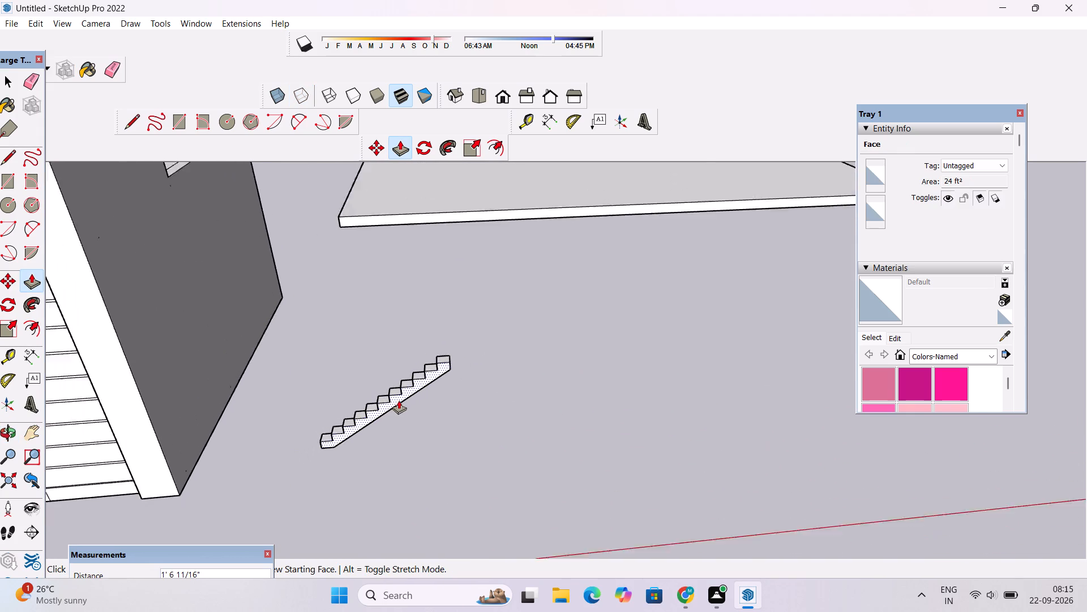
pyautogui.scroll(-1, 399, 400)
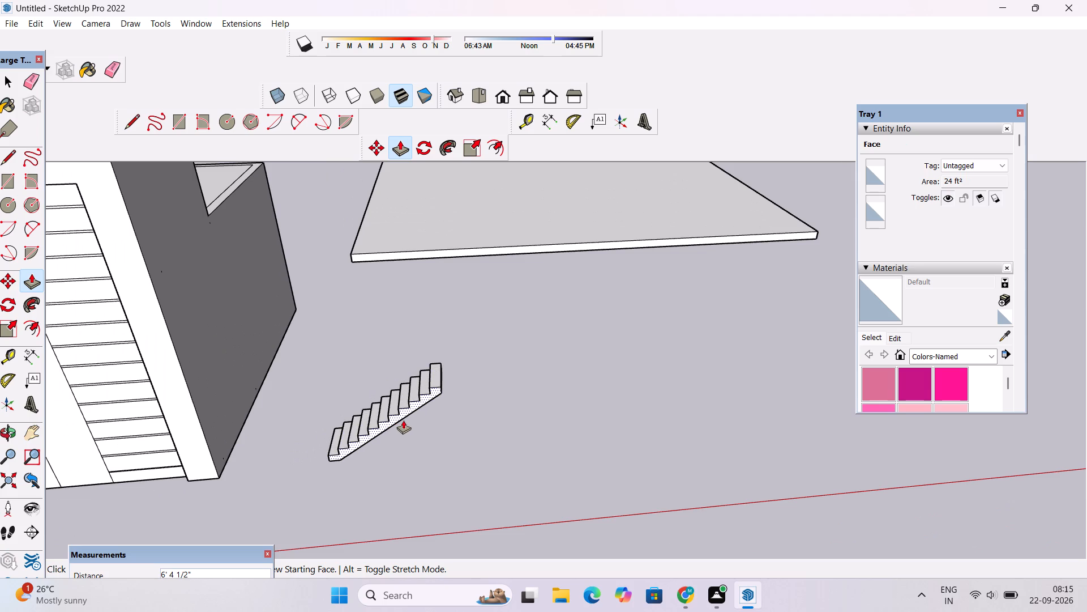
pyautogui.write("2.5'")
pyautogui.press('Return')
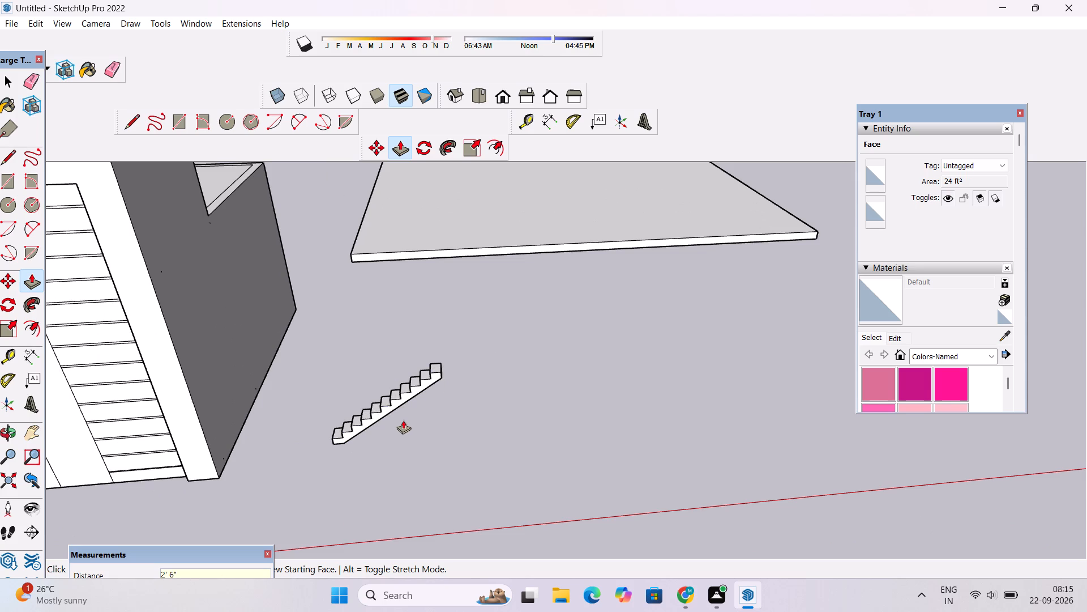
# Push/Pull the staircase's stepped side face outward by another 5".
pyautogui.press('o')
pyautogui.scroll(-4, 403, 422)
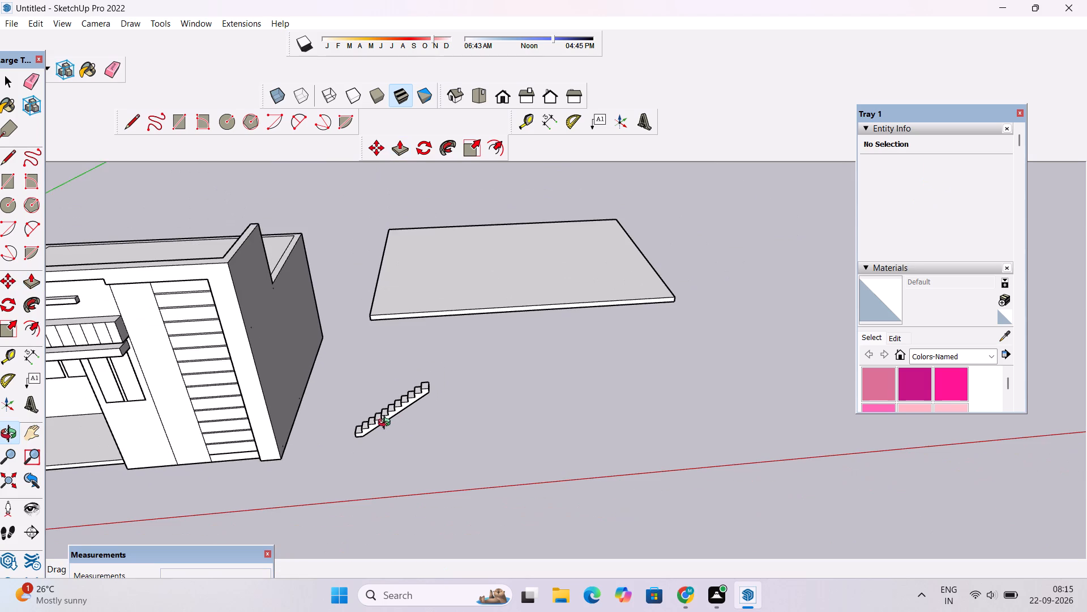
pyautogui.scroll(4, 394, 407)
pyautogui.moveTo(395, 406); pyautogui.dragTo(400, 419)
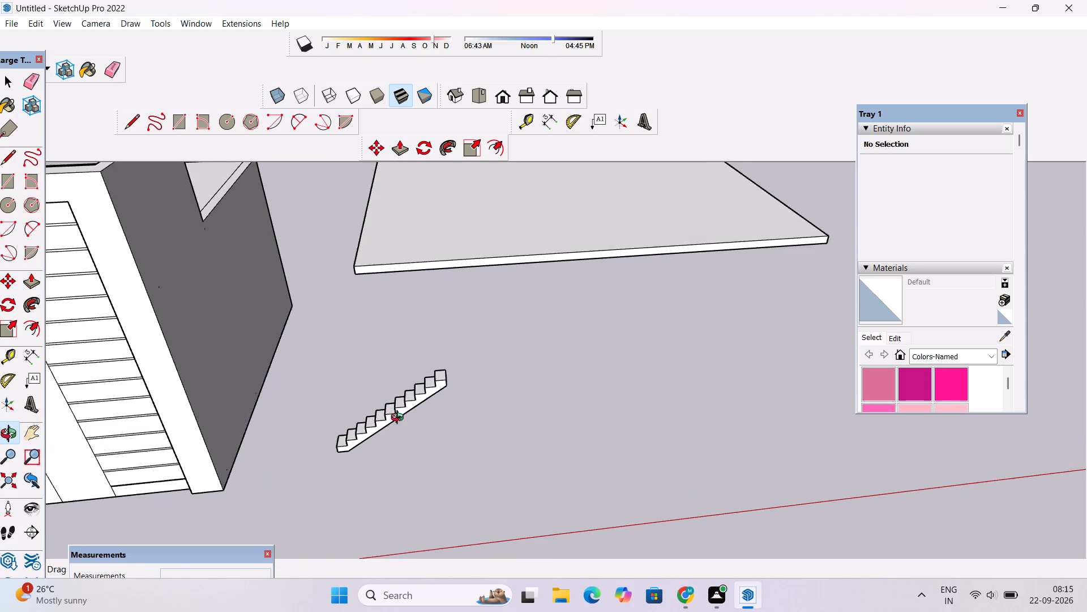
pyautogui.moveTo(400, 419); pyautogui.dragTo(354, 420)
pyautogui.scroll(9, 378, 407)
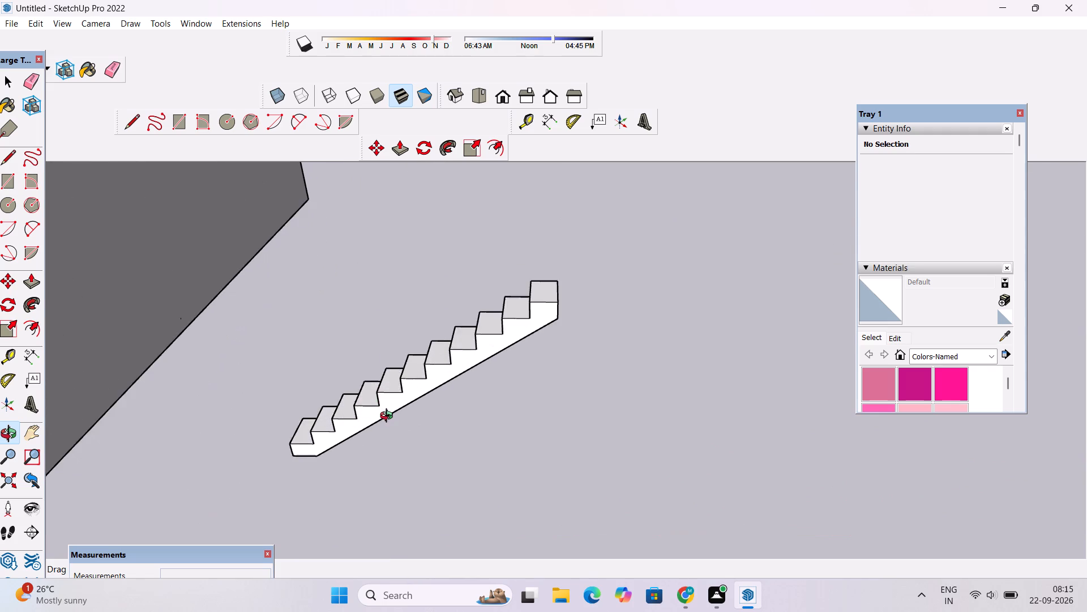
pyautogui.scroll(4, 389, 417)
pyautogui.press('p')
pyautogui.click(394, 404)
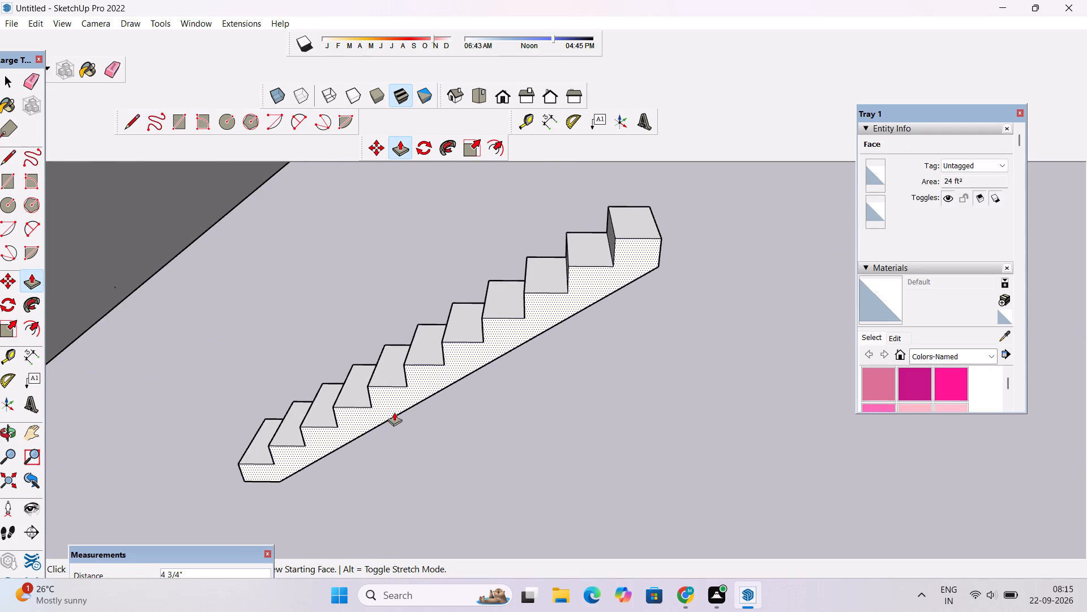
pyautogui.write('5"')
pyautogui.press('Return')
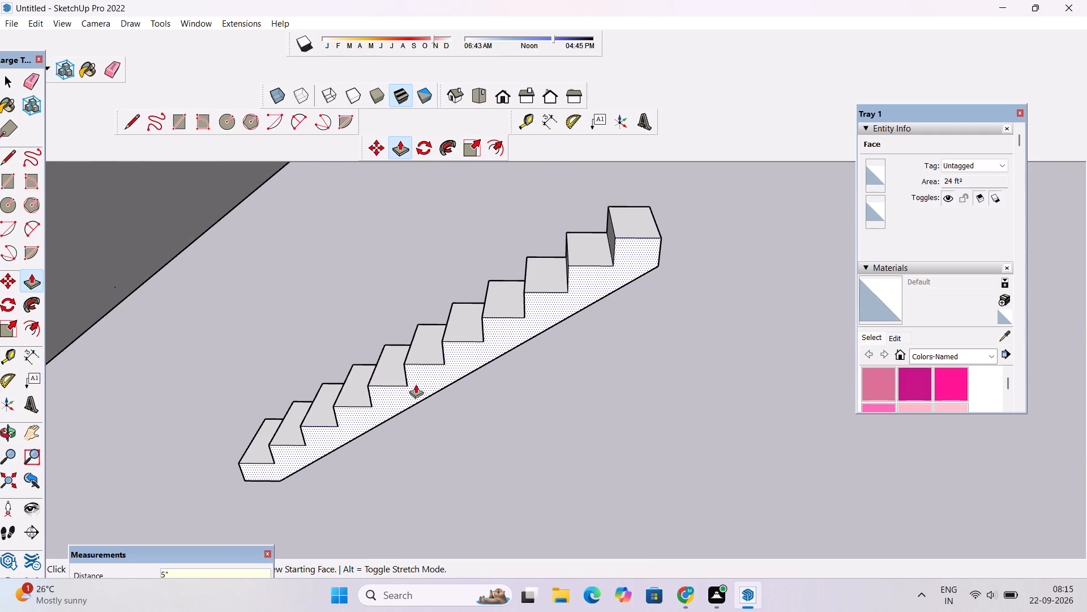
# Push/Pull the same stepped side face outward by a further 1'.
pyautogui.click(416, 384)
pyautogui.press('1')
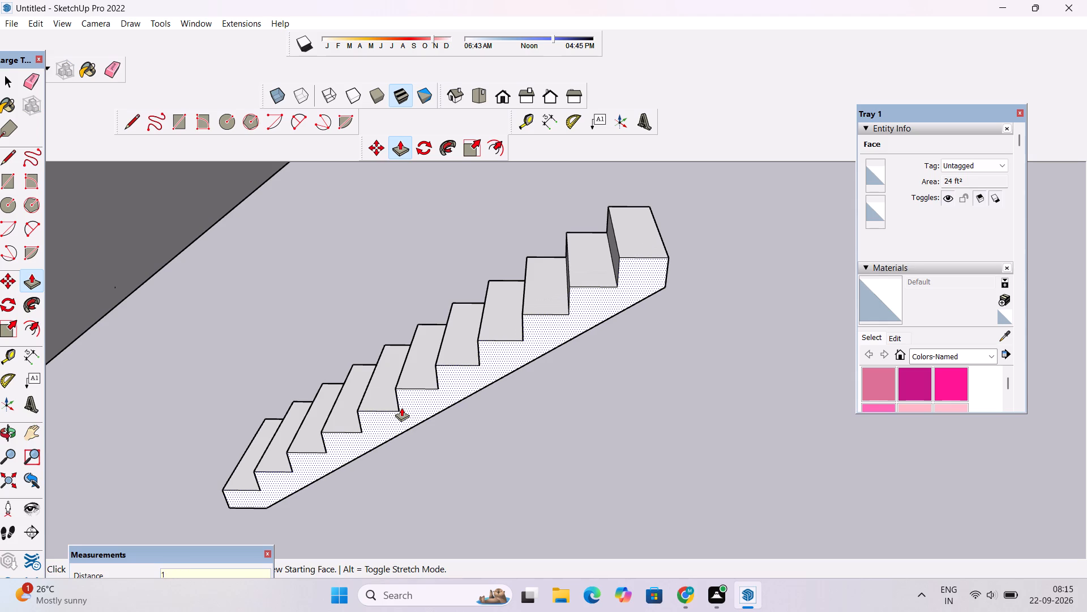
pyautogui.press("'")
pyautogui.press('Return')
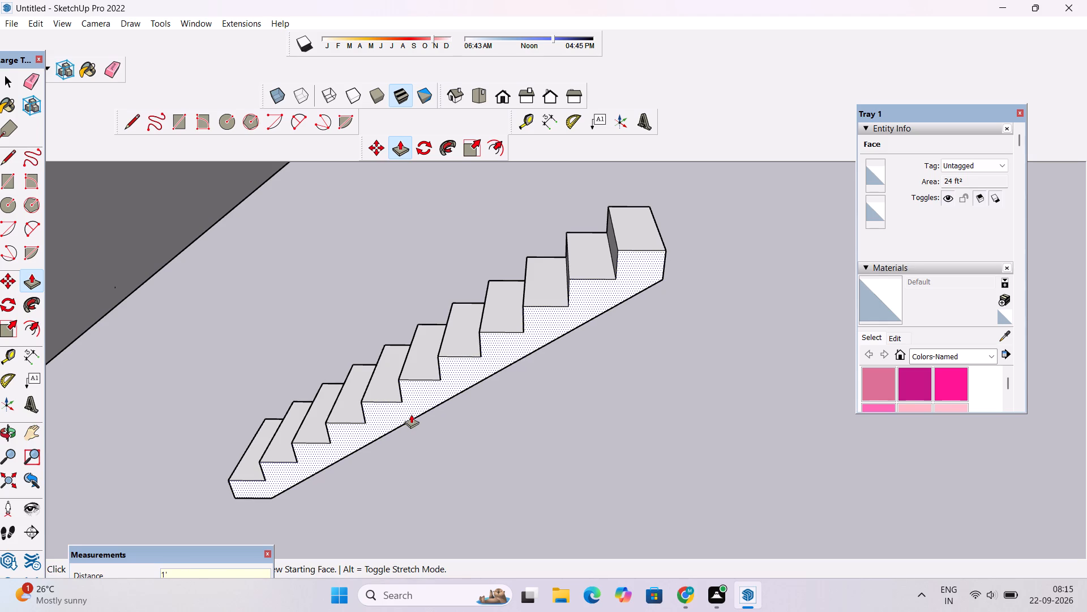
# Examine the extruded staircase from several sides and its placement beside the house.
pyautogui.press('o')
pyautogui.scroll(-7, 410, 415)
pyautogui.moveTo(432, 410); pyautogui.dragTo(713, 341)
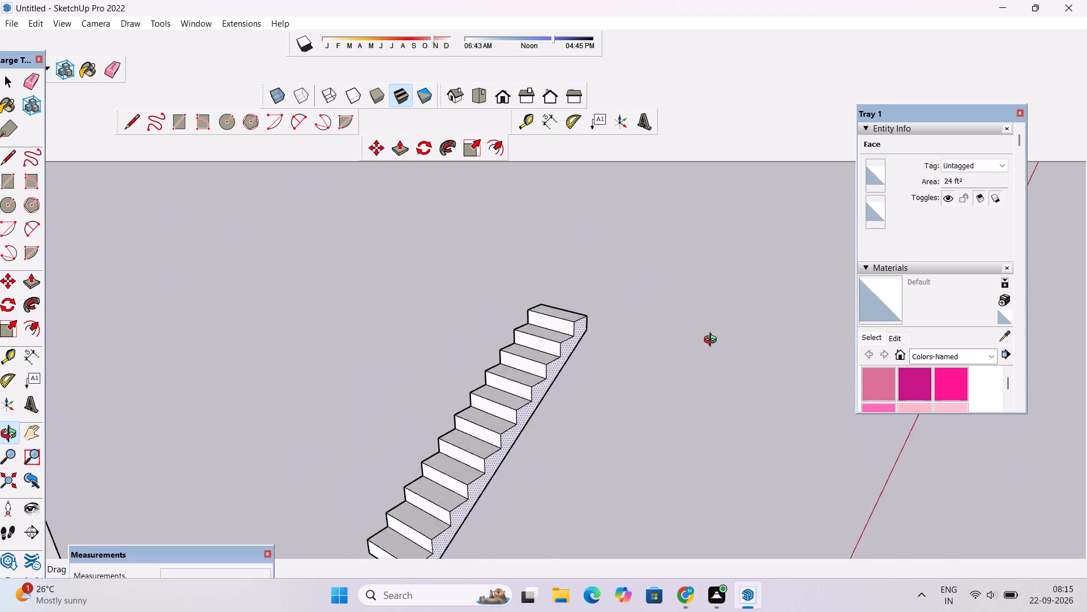
pyautogui.moveTo(713, 341); pyautogui.dragTo(342, 360)
pyautogui.scroll(-5, 359, 360)
pyautogui.moveTo(460, 336); pyautogui.dragTo(455, 399)
pyautogui.scroll(1, 438, 389)
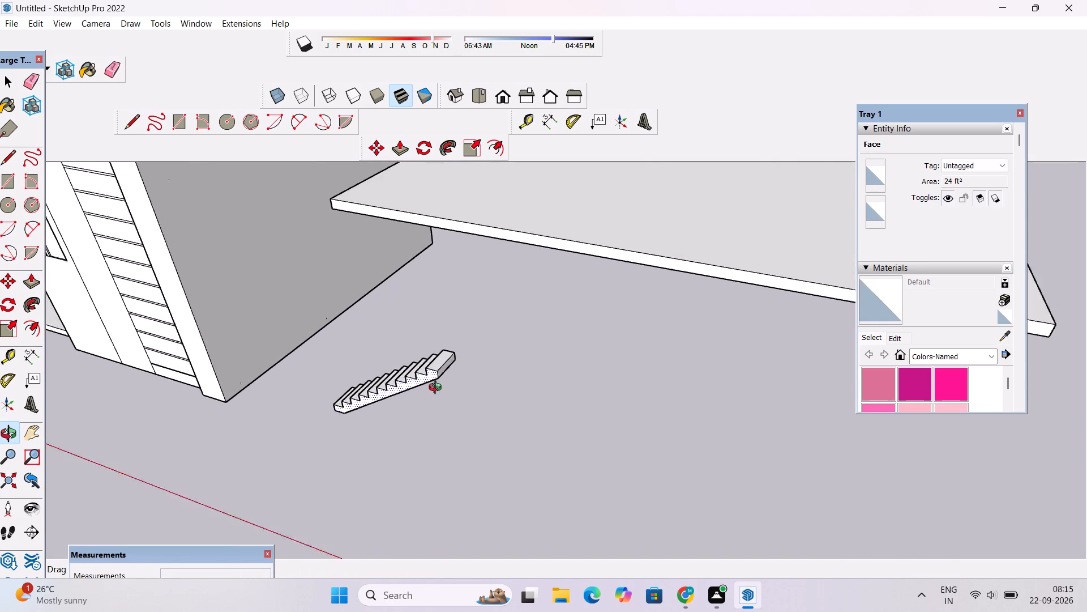
pyautogui.scroll(2, 438, 389)
pyautogui.keyDown('shift'); pyautogui.moveTo(412, 384); pyautogui.dragTo(486, 369); pyautogui.keyUp('shift')
pyautogui.scroll(-5, 487, 369)
pyautogui.keyDown('shift'); pyautogui.moveTo(486, 377); pyautogui.dragTo(512, 362); pyautogui.keyUp('shift')
pyautogui.moveTo(508, 396); pyautogui.dragTo(569, 318)
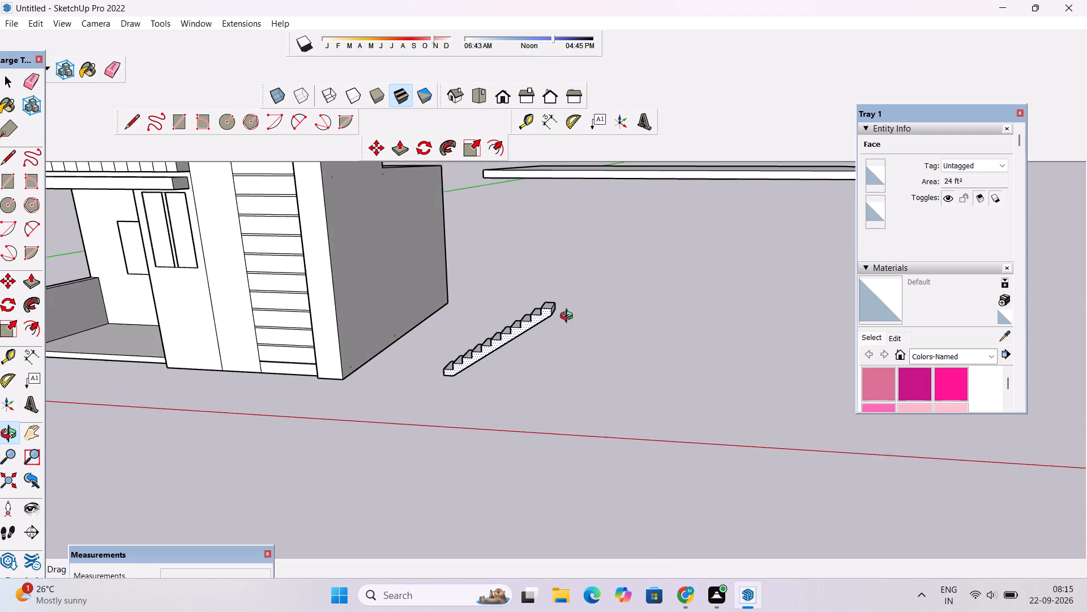
pyautogui.keyDown('shift'); pyautogui.moveTo(538, 343); pyautogui.dragTo(542, 389); pyautogui.keyUp('shift')
pyautogui.moveTo(542, 389); pyautogui.dragTo(573, 381)
pyautogui.click(573, 381)
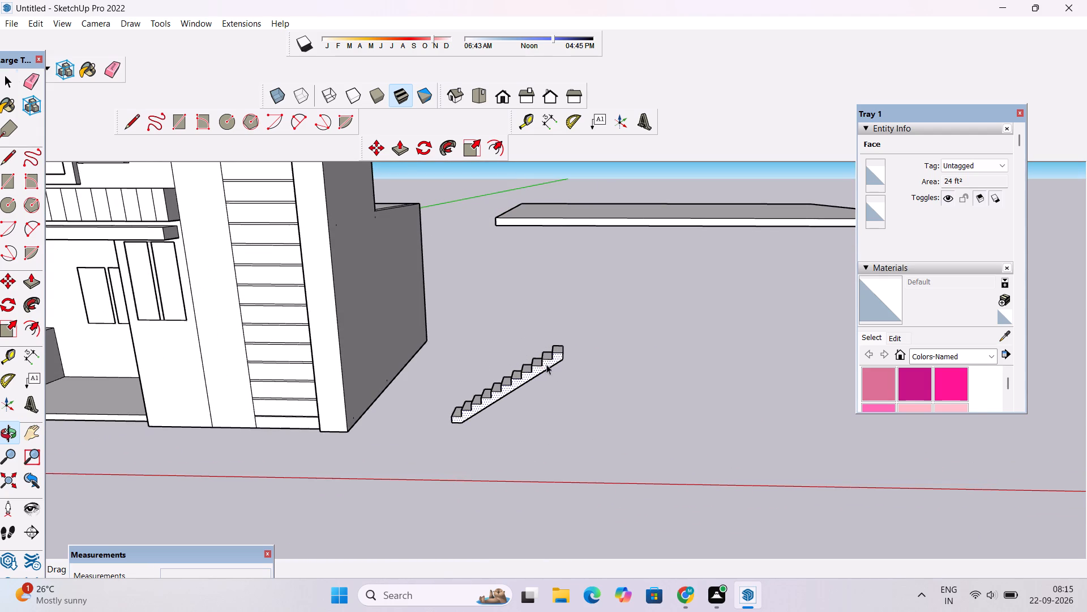
# Select the whole staircase and rotate it 90° about the vertical axis so its steps face the front of the house.
pyautogui.press('space')
pyautogui.moveTo(673, 305); pyautogui.dragTo(444, 435)
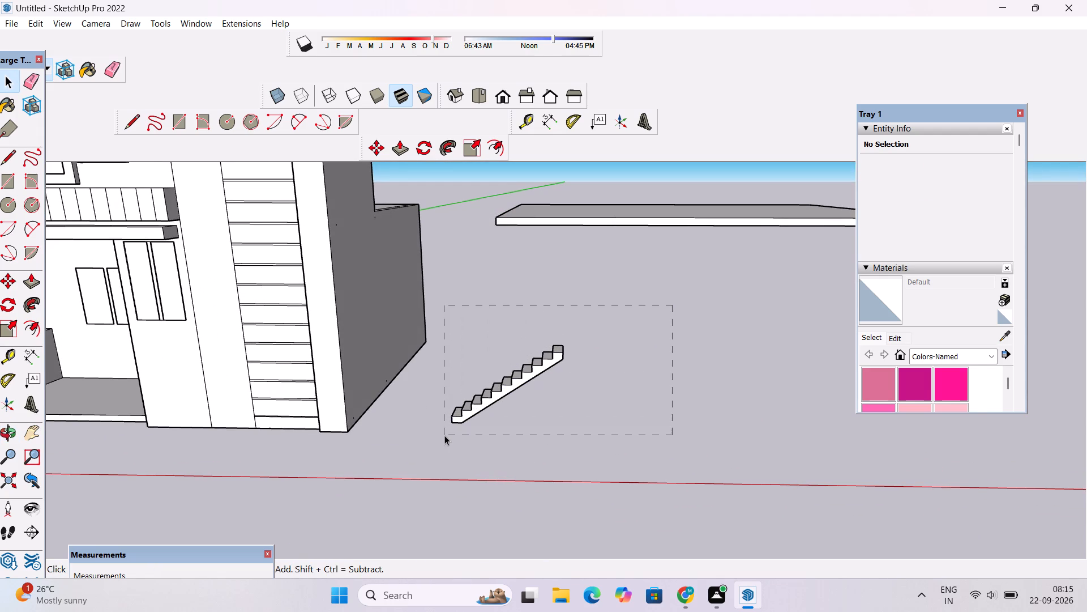
pyautogui.moveTo(444, 435); pyautogui.dragTo(440, 445)
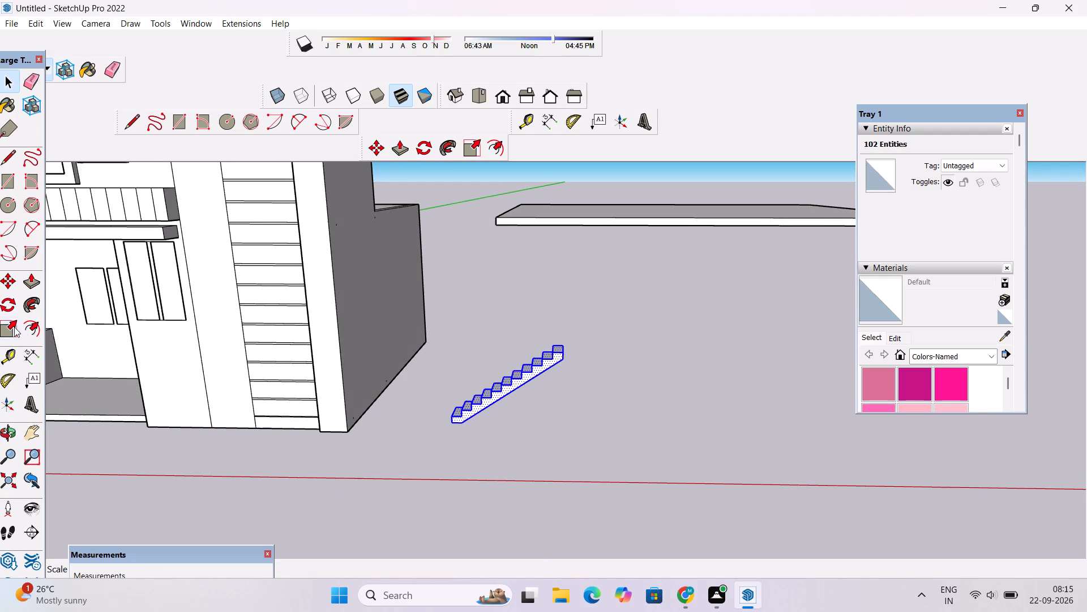
pyautogui.click(8, 304)
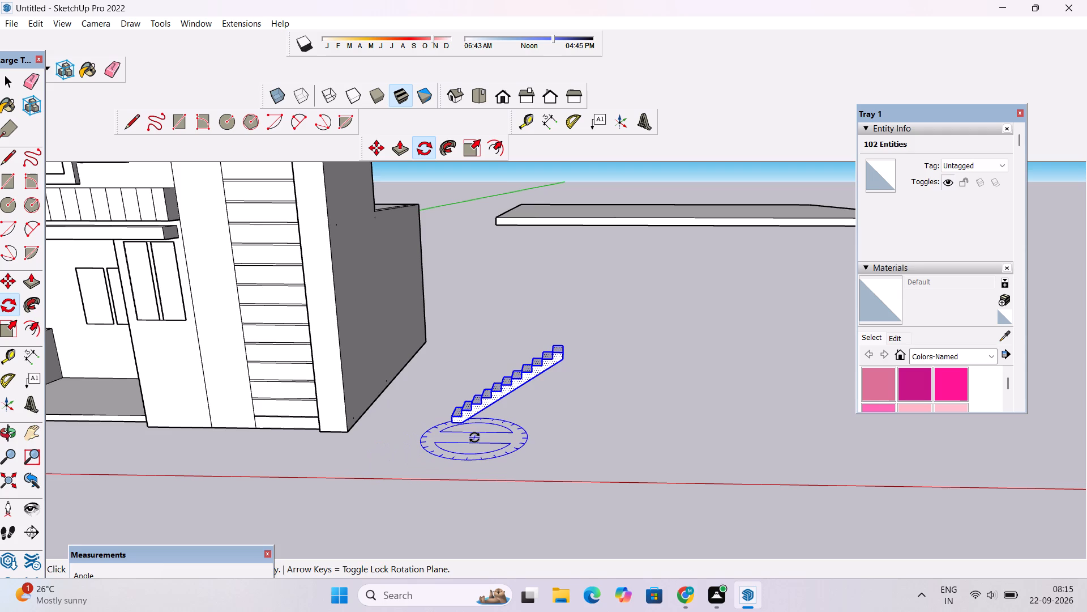
pyautogui.click(474, 437)
pyautogui.scroll(5, 500, 421)
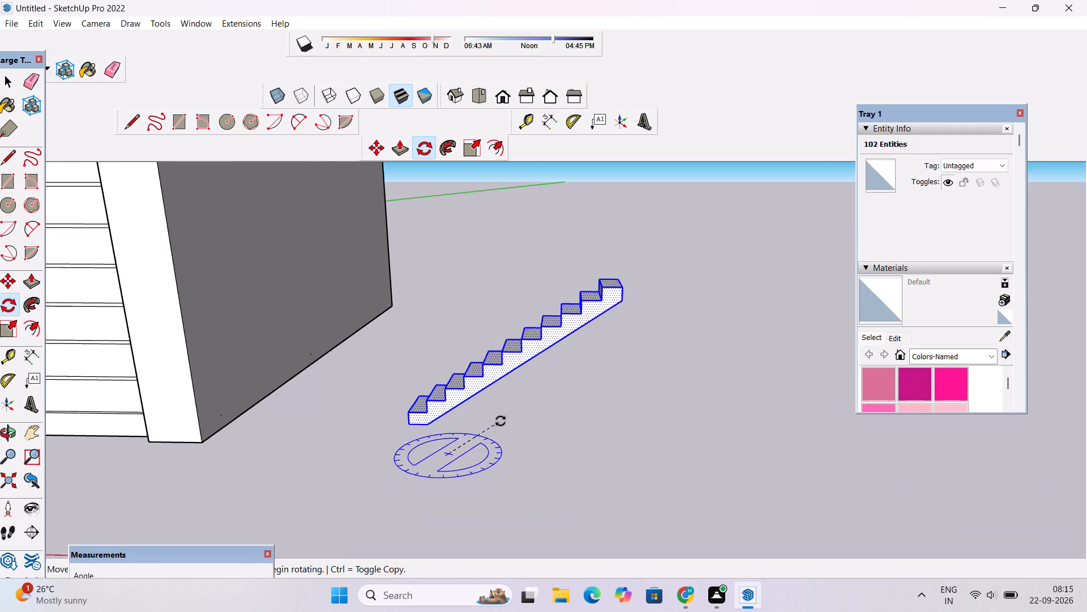
pyautogui.scroll(11, 500, 421)
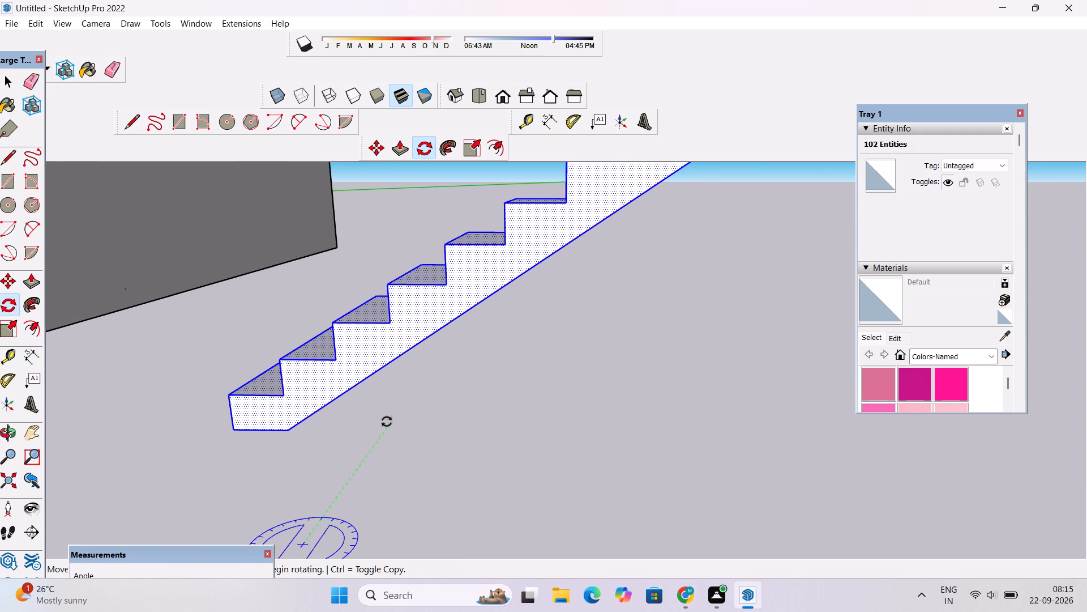
pyautogui.scroll(-6, 388, 420)
pyautogui.click(394, 415)
pyautogui.scroll(-9, 368, 429)
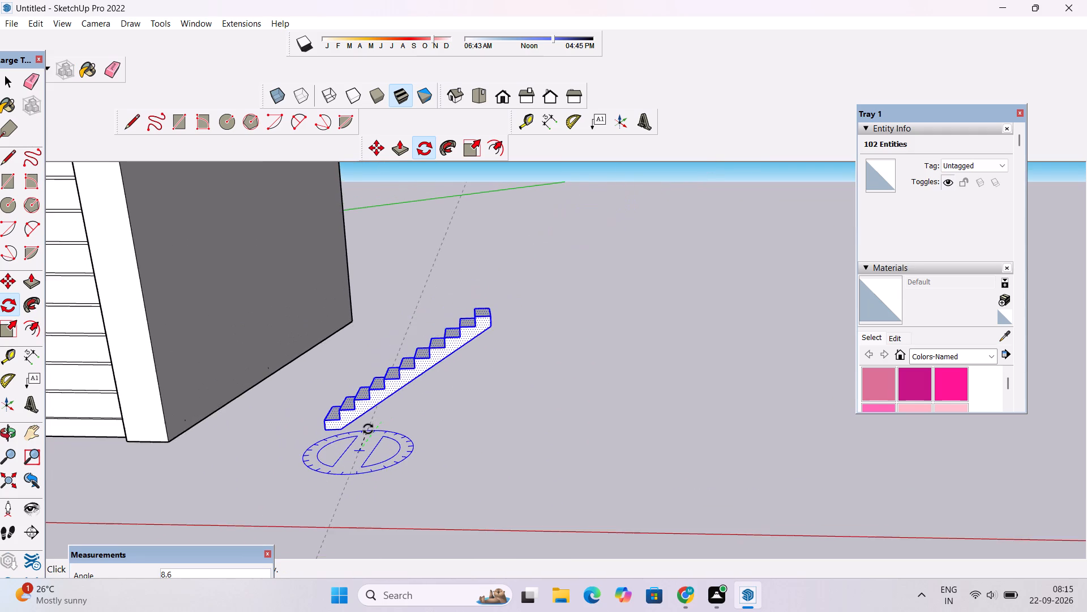
pyautogui.click(334, 445)
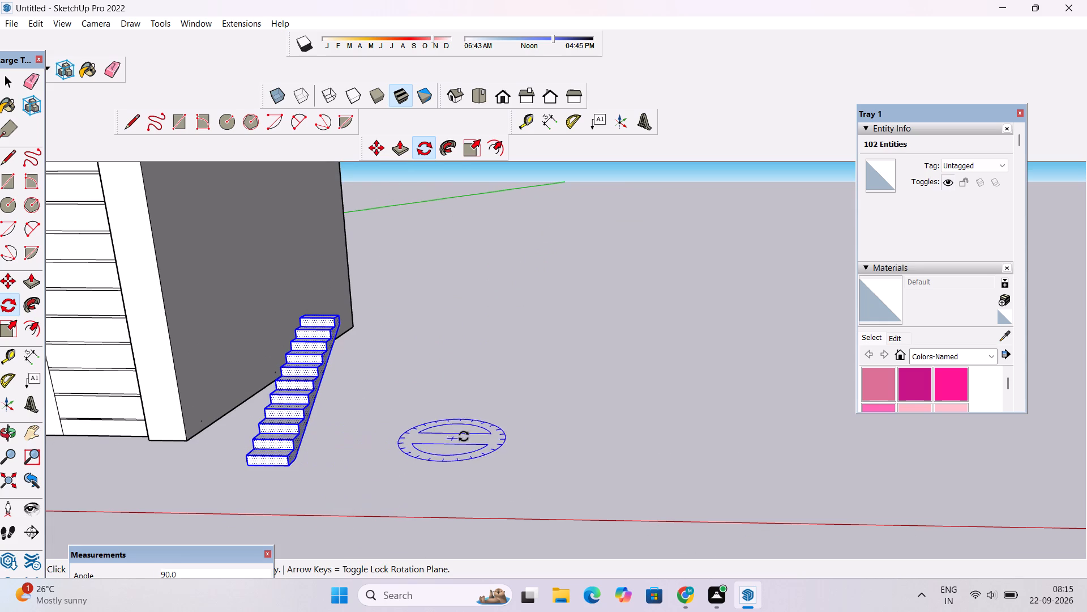
# Examine the rotated staircase's position and orientation relative to the house's side wall and front.
pyautogui.press('o')
pyautogui.scroll(-4, 519, 423)
pyautogui.moveTo(521, 420); pyautogui.dragTo(533, 458)
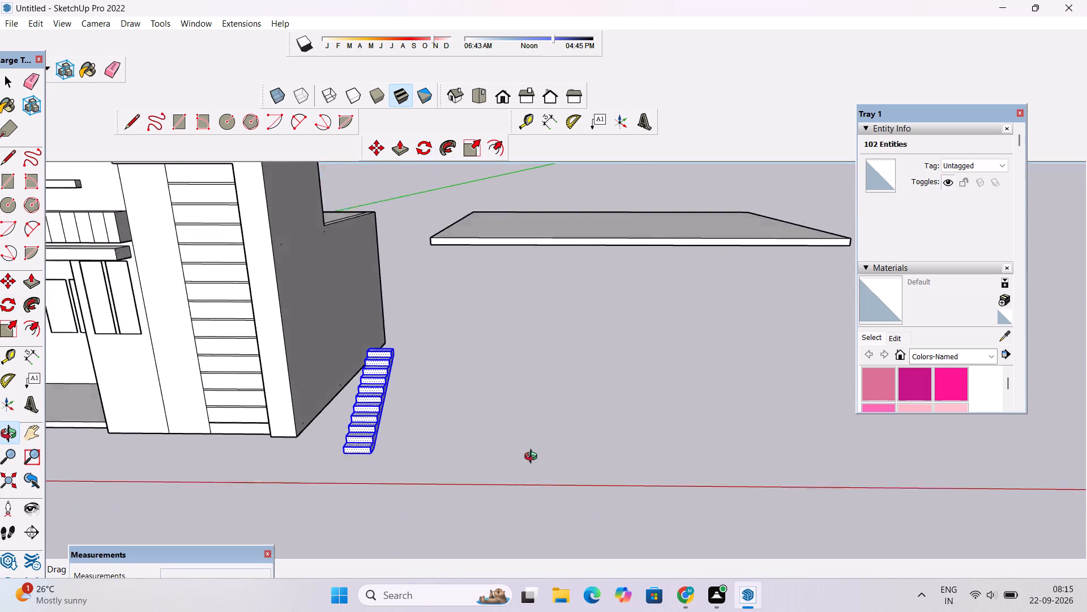
pyautogui.moveTo(533, 458); pyautogui.dragTo(538, 486)
pyautogui.keyDown('shift'); pyautogui.moveTo(405, 451); pyautogui.dragTo(559, 436); pyautogui.keyUp('shift')
pyautogui.scroll(-4, 561, 431)
pyautogui.keyDown('shift'); pyautogui.moveTo(544, 427); pyautogui.dragTo(540, 441); pyautogui.keyUp('shift')
pyautogui.scroll(1, 539, 443)
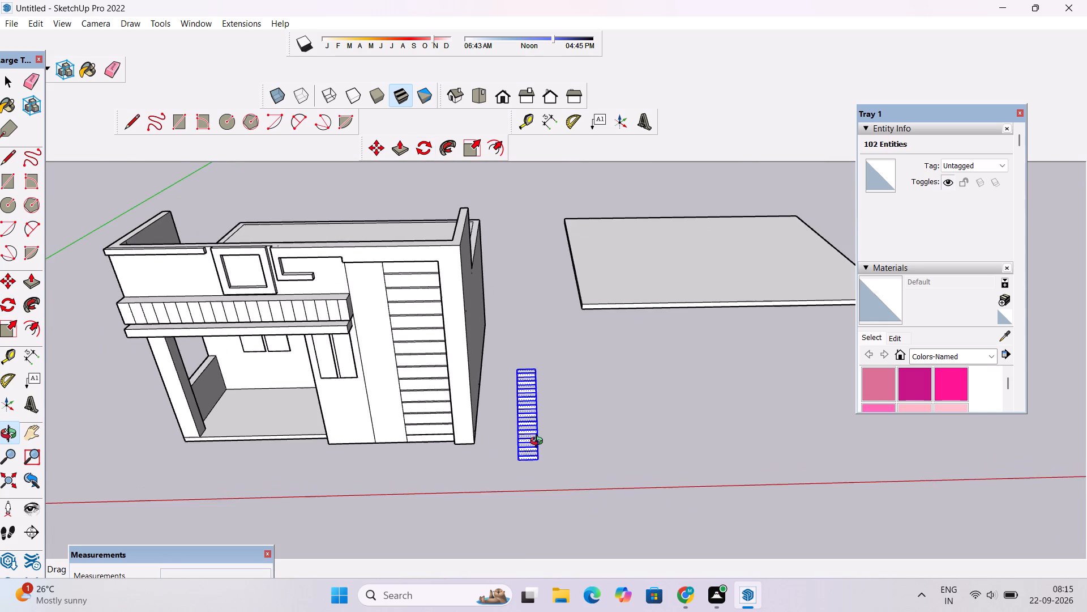
pyautogui.scroll(1, 539, 443)
pyautogui.scroll(-1, 539, 443)
pyautogui.scroll(2, 539, 443)
pyautogui.scroll(-1, 539, 443)
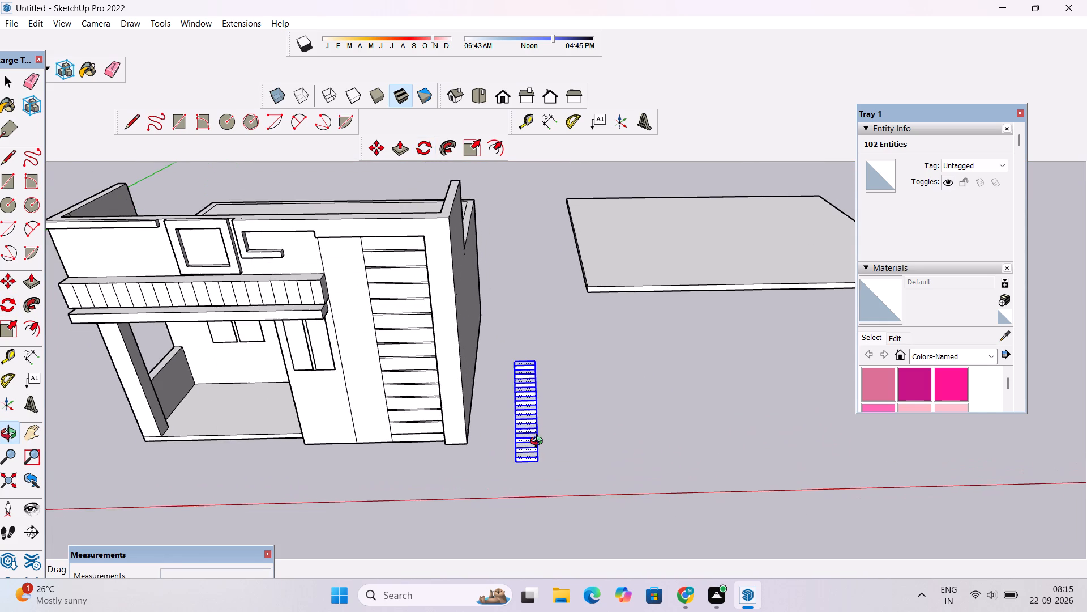
pyautogui.scroll(2, 539, 443)
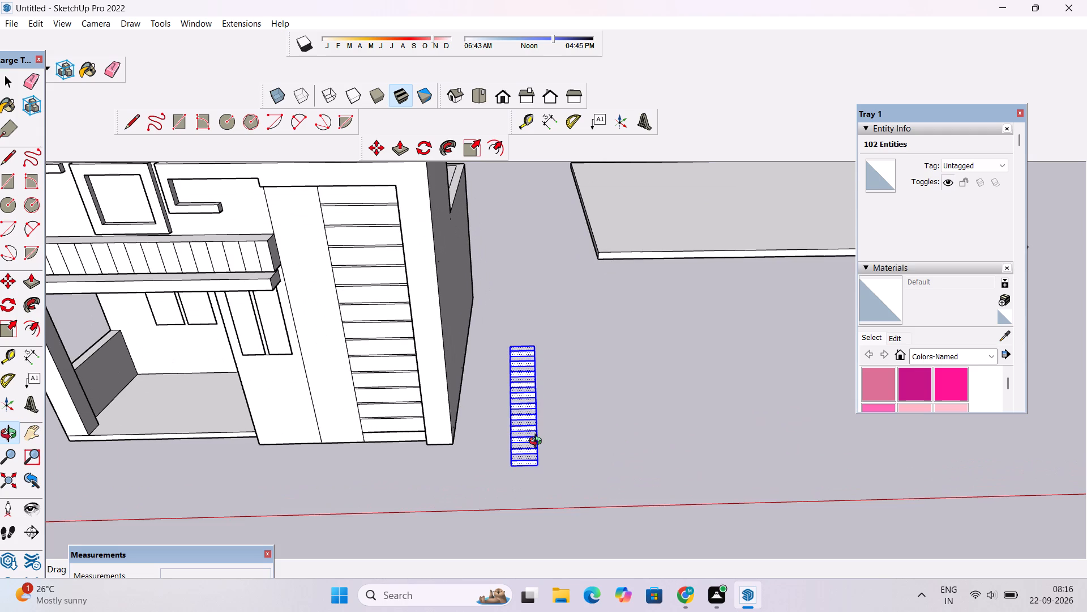
# Examine the staircase's placement relative to the house's side wall and the flat slab beside it.
pyautogui.scroll(-1, 537, 439)
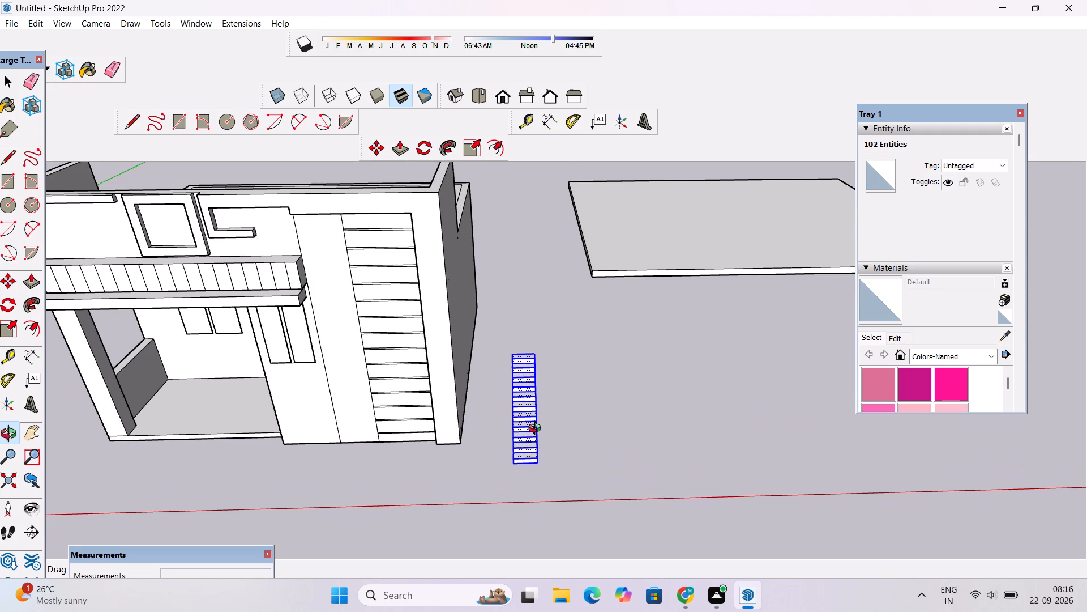
pyautogui.scroll(-1, 537, 430)
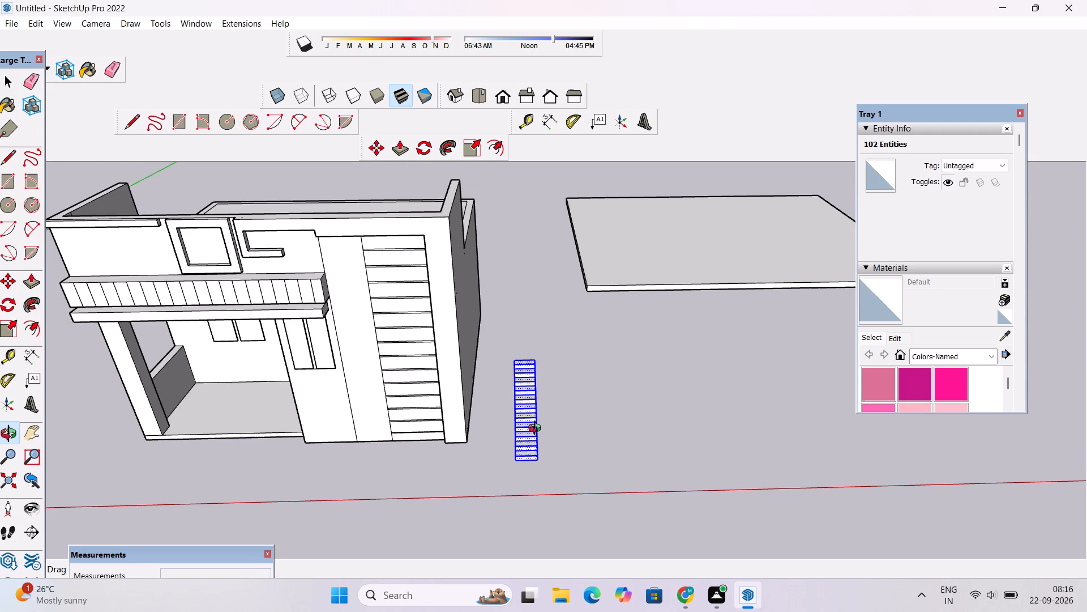
pyautogui.scroll(-2, 537, 431)
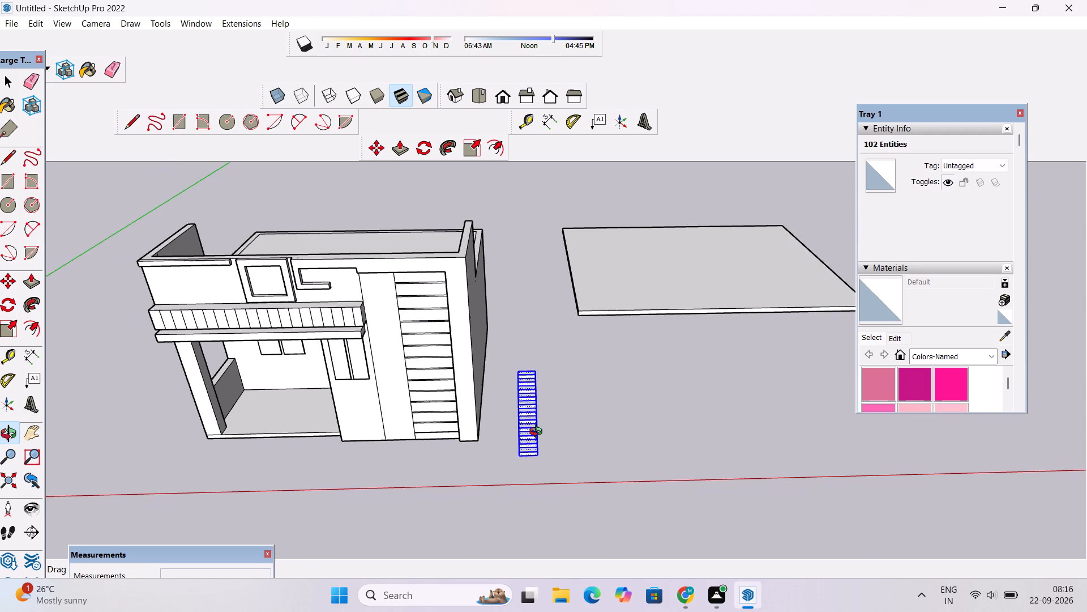
pyautogui.scroll(3, 538, 433)
pyautogui.keyDown('shift'); pyautogui.moveTo(539, 432); pyautogui.dragTo(534, 481); pyautogui.keyUp('shift')
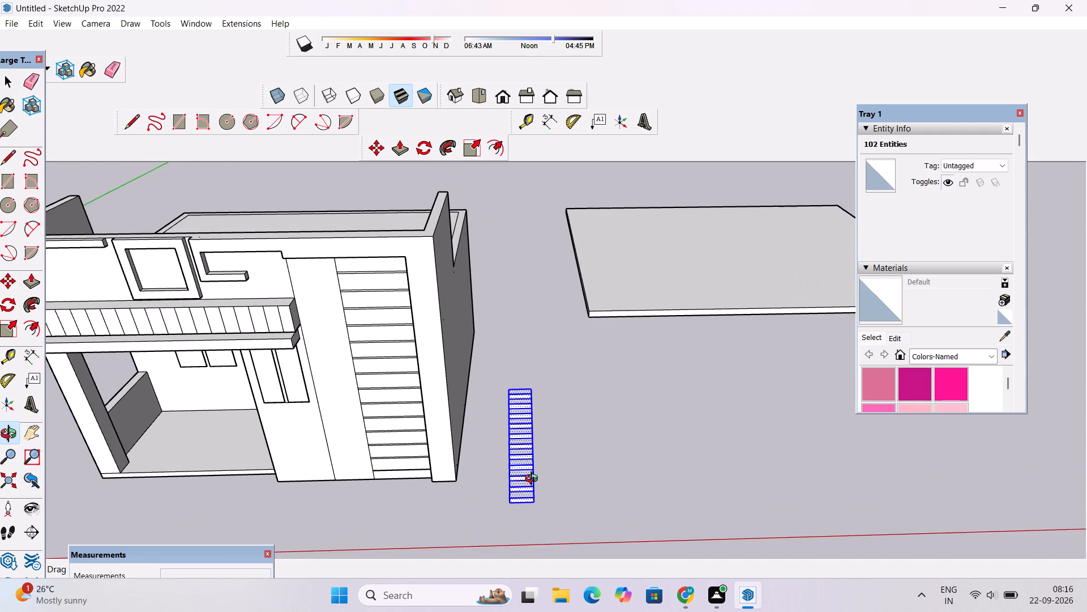
pyautogui.scroll(3, 534, 455)
pyautogui.moveTo(529, 450); pyautogui.dragTo(498, 457)
pyautogui.moveTo(503, 460); pyautogui.dragTo(516, 463)
pyautogui.keyDown('shift'); pyautogui.moveTo(530, 458); pyautogui.dragTo(486, 478); pyautogui.keyUp('shift')
pyautogui.scroll(1, 473, 457)
pyautogui.scroll(-3, 473, 457)
pyautogui.keyDown('shift'); pyautogui.moveTo(470, 447); pyautogui.dragTo(470, 456); pyautogui.keyUp('shift')
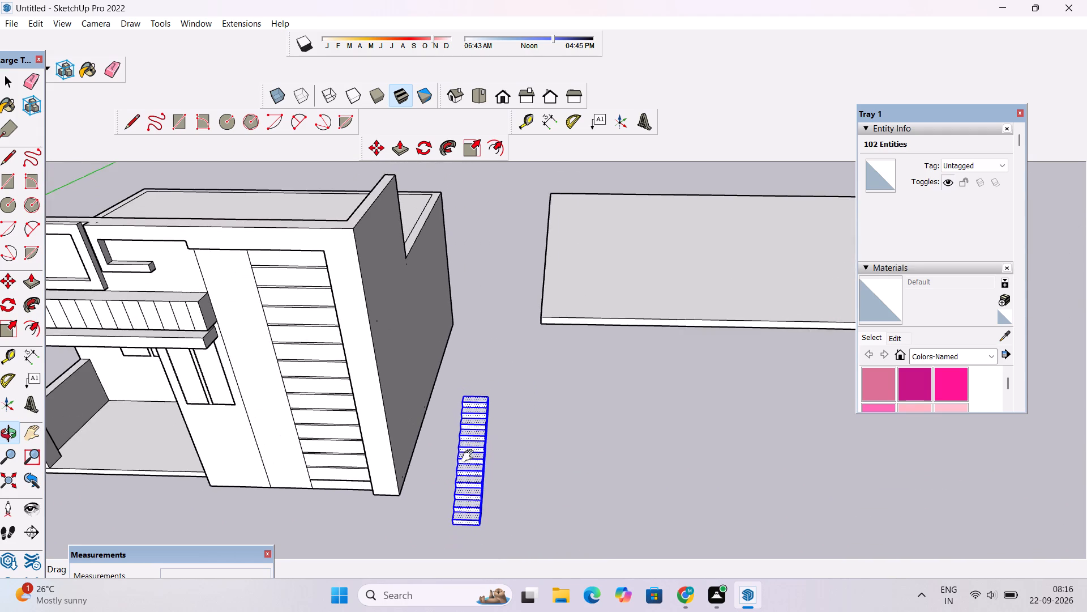
pyautogui.keyDown('shift'); pyautogui.moveTo(470, 456); pyautogui.dragTo(471, 470); pyautogui.keyUp('shift')
pyautogui.scroll(-2, 461, 462)
pyautogui.keyDown('shift'); pyautogui.moveTo(438, 419); pyautogui.dragTo(436, 435); pyautogui.keyUp('shift')
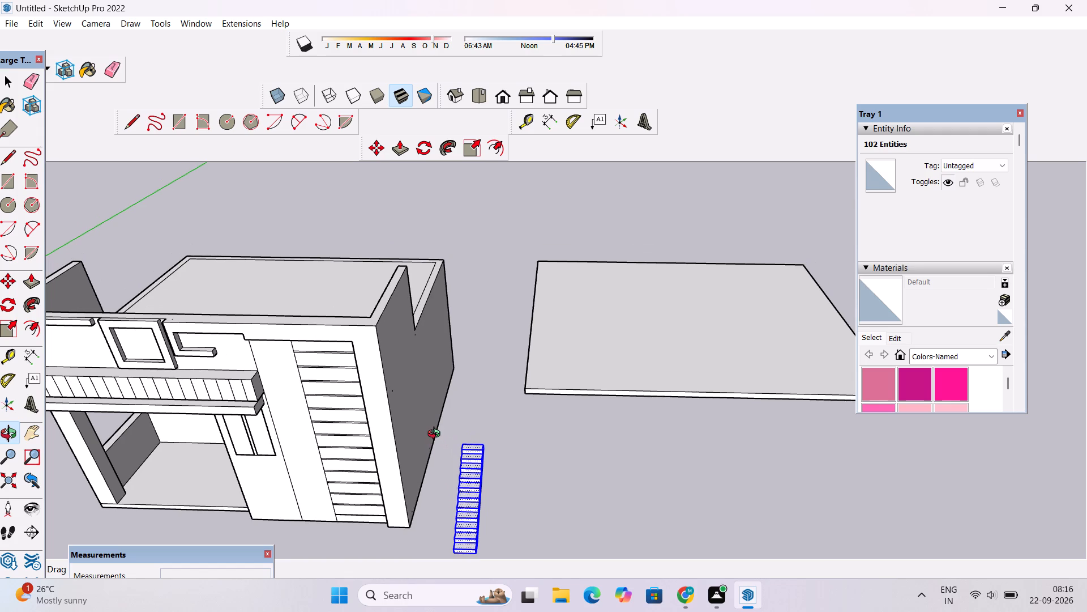
pyautogui.scroll(-1, 436, 435)
pyautogui.keyDown('shift'); pyautogui.moveTo(459, 437); pyautogui.dragTo(451, 450); pyautogui.keyUp('shift')
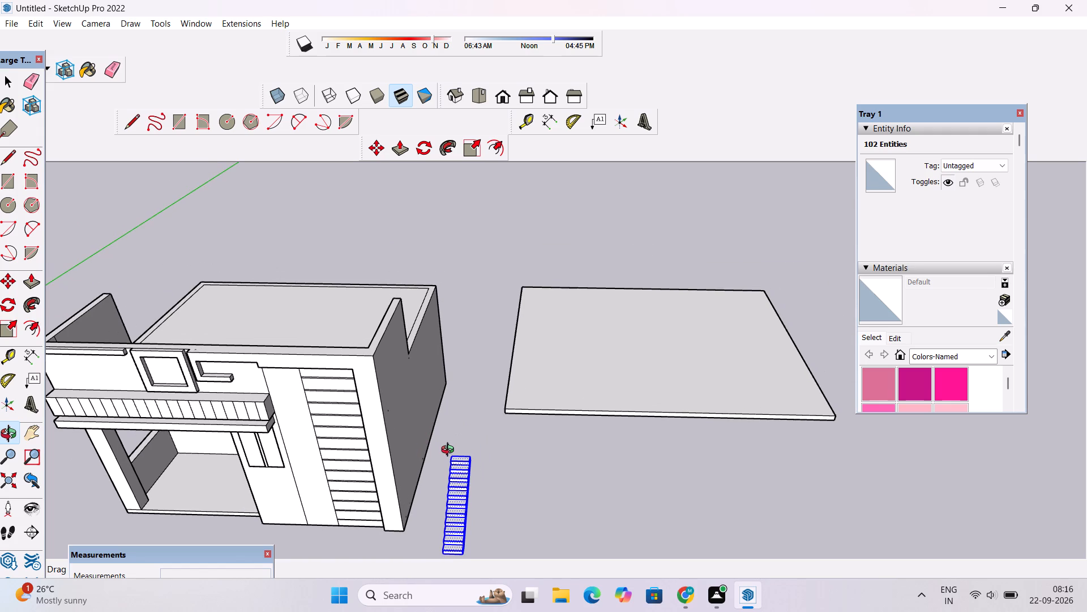
pyautogui.scroll(-4, 450, 453)
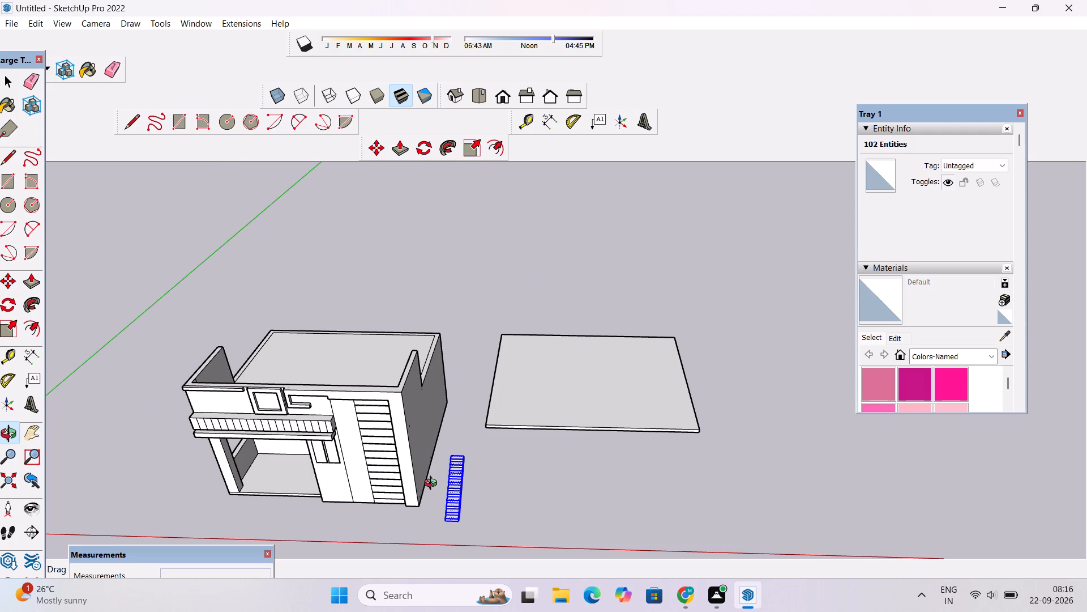
pyautogui.scroll(2, 439, 482)
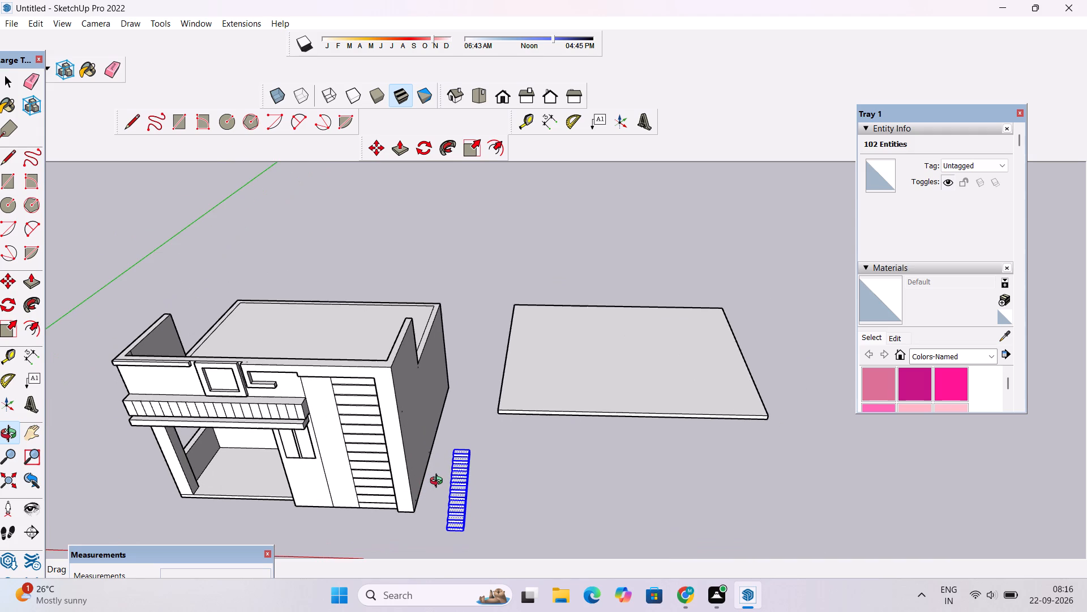
pyautogui.scroll(-4, 442, 478)
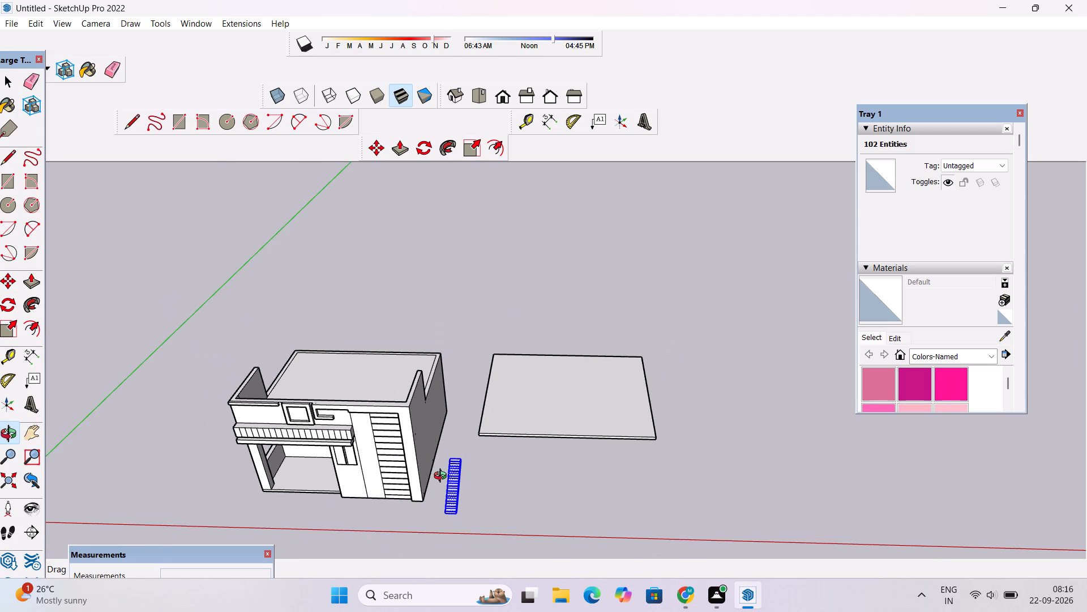
pyautogui.scroll(-2, 443, 477)
pyautogui.keyDown('shift'); pyautogui.moveTo(443, 476); pyautogui.dragTo(479, 475); pyautogui.keyUp('shift')
pyautogui.scroll(6, 483, 481)
pyautogui.moveTo(481, 499); pyautogui.dragTo(476, 419)
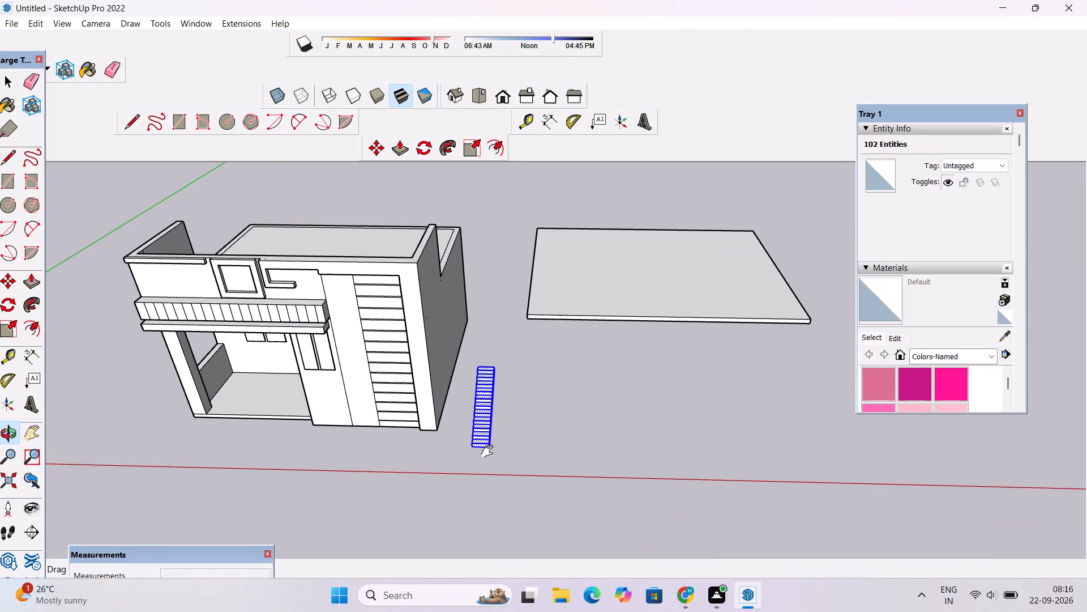
pyautogui.keyDown('shift'); pyautogui.scroll(4, 490, 446); pyautogui.keyUp('shift')
pyautogui.keyDown('shift'); pyautogui.moveTo(490, 445); pyautogui.dragTo(463, 446); pyautogui.keyUp('shift')
# Copy the whole staircase sideways along the red axis, away from the house, leaving the original beside the side wall.
pyautogui.press('m')
pyautogui.scroll(9, 461, 446)
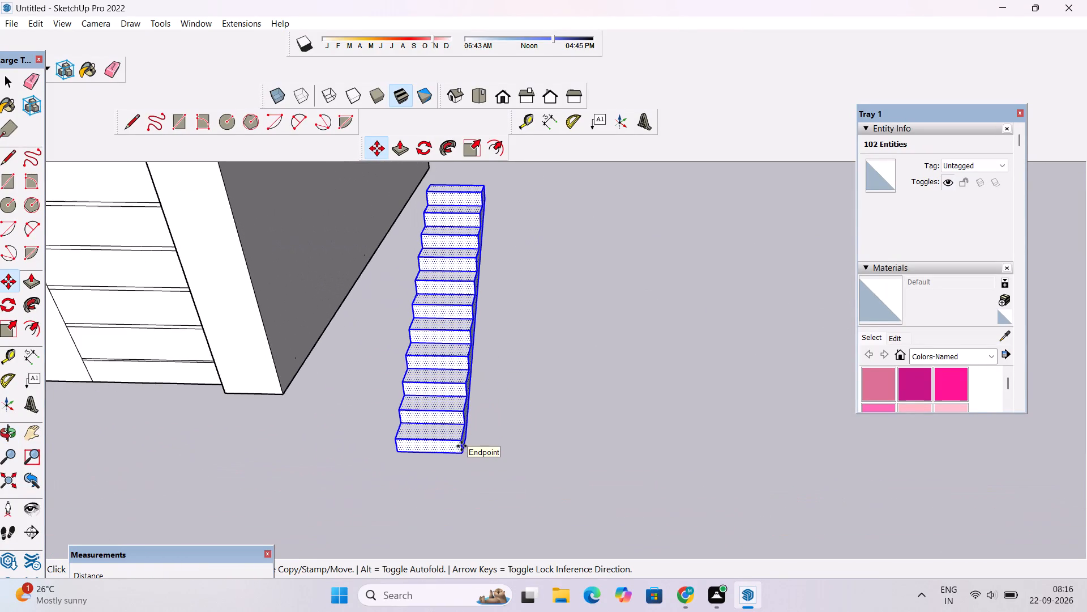
pyautogui.click(400, 452)
pyautogui.scroll(-3, 458, 443)
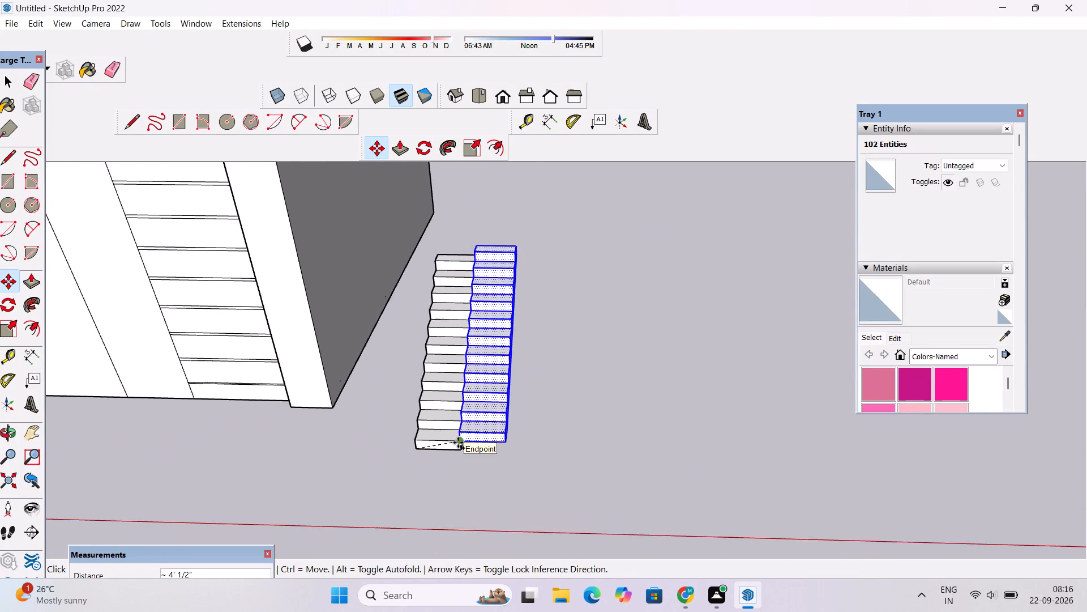
pyautogui.scroll(-9, 458, 443)
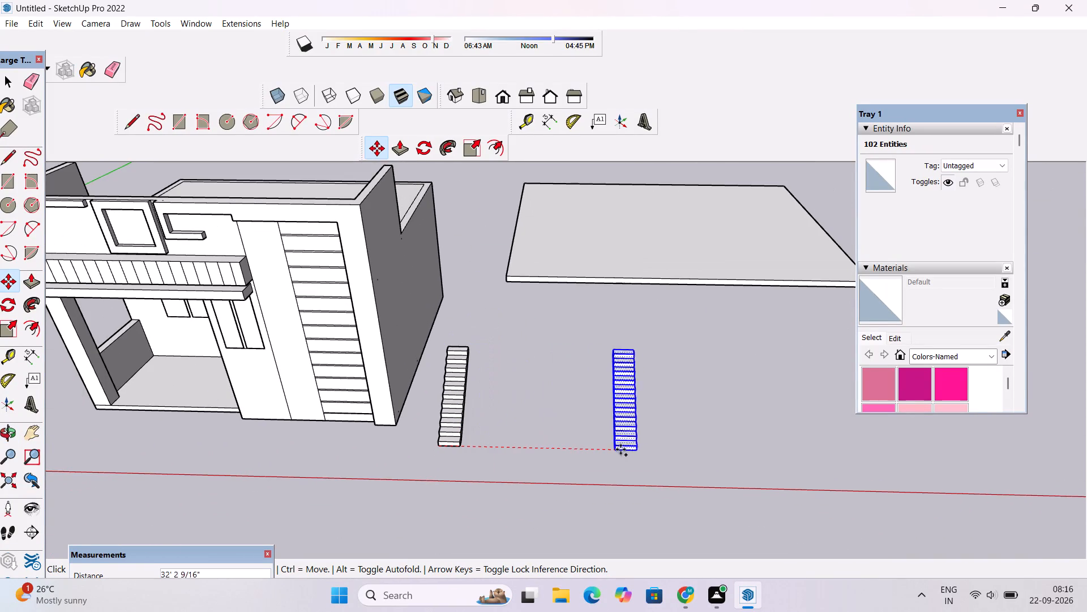
pyautogui.click(664, 448)
pyautogui.press('space')
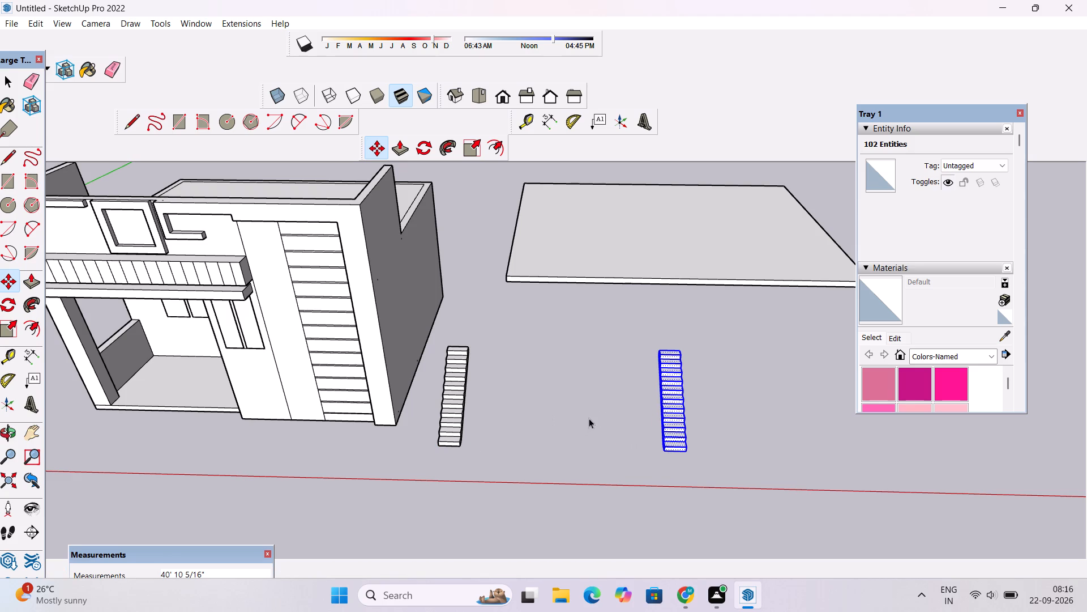
# Rotate the copied staircase 180° about the vertical axis so it faces the opposite way.
pyautogui.click(10, 299)
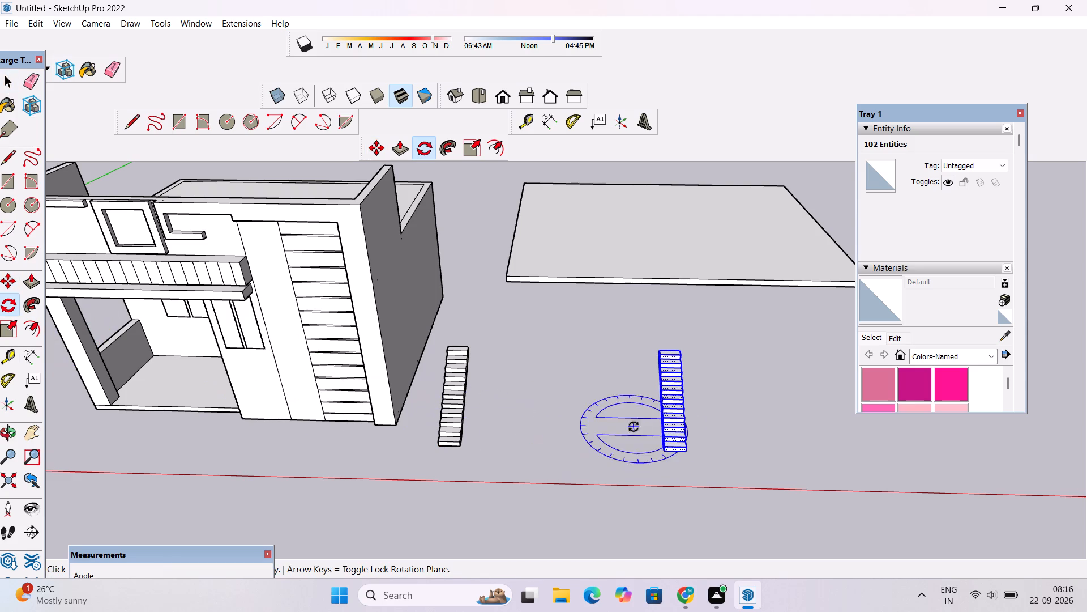
pyautogui.scroll(4, 669, 440)
pyautogui.click(627, 463)
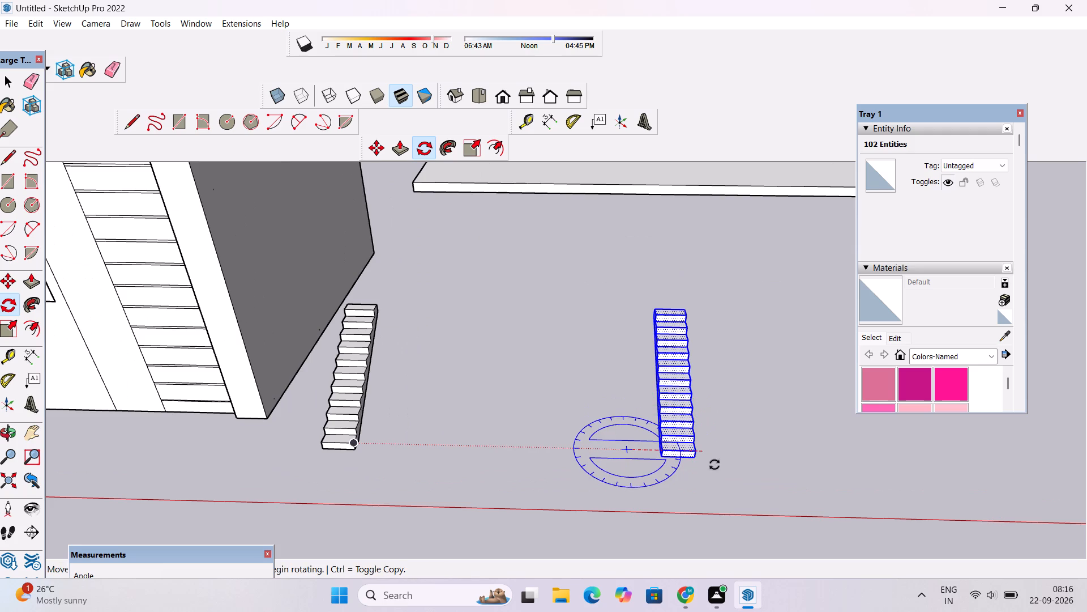
pyautogui.click(722, 464)
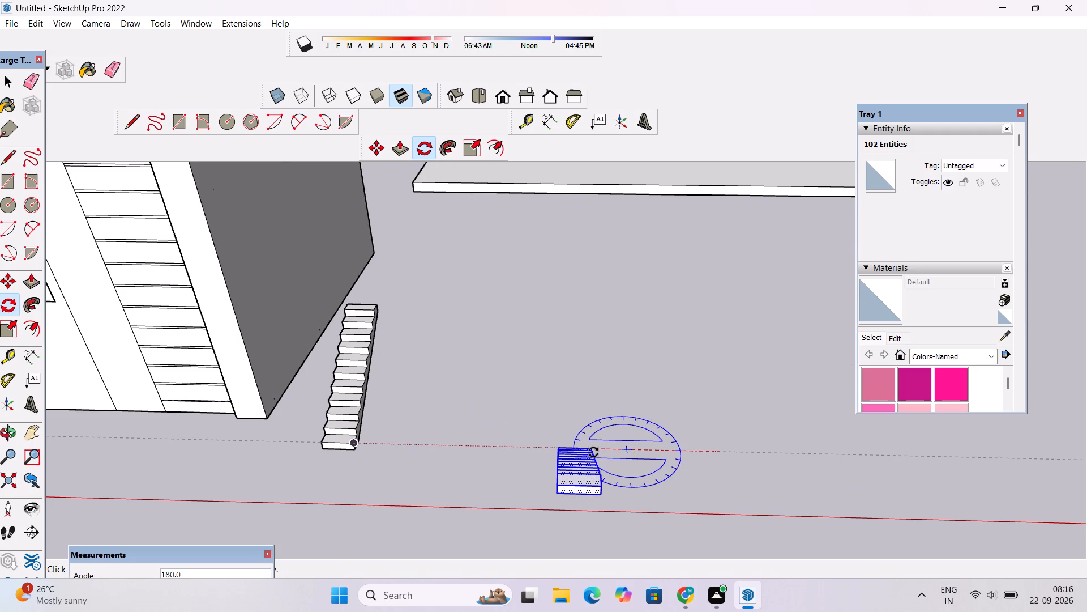
pyautogui.click(593, 453)
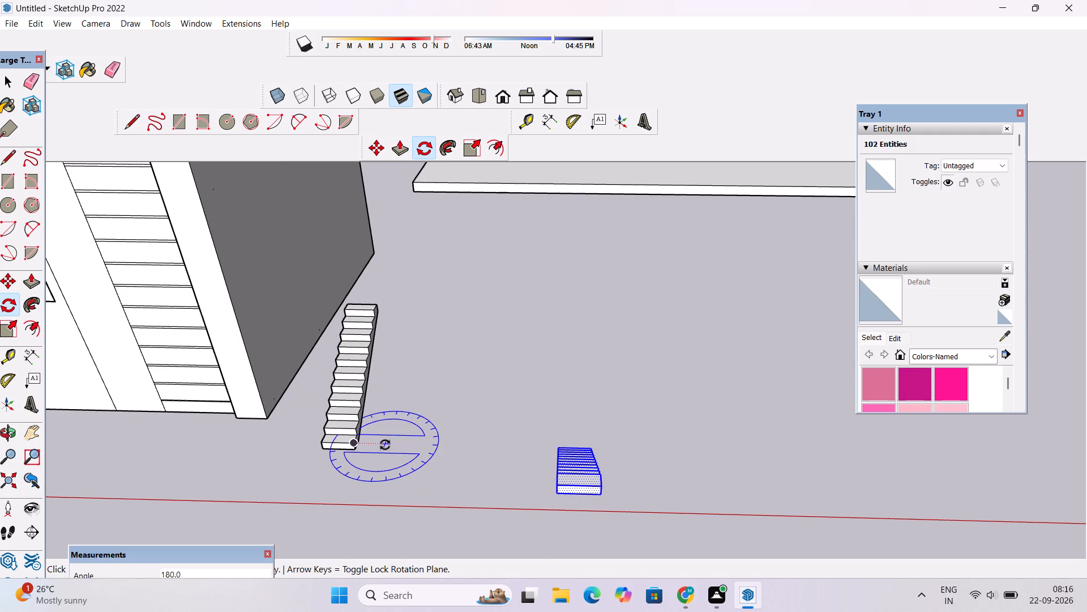
# Make the rotated staircase copy a group.
pyautogui.press('space')
pyautogui.rightClick(578, 481)
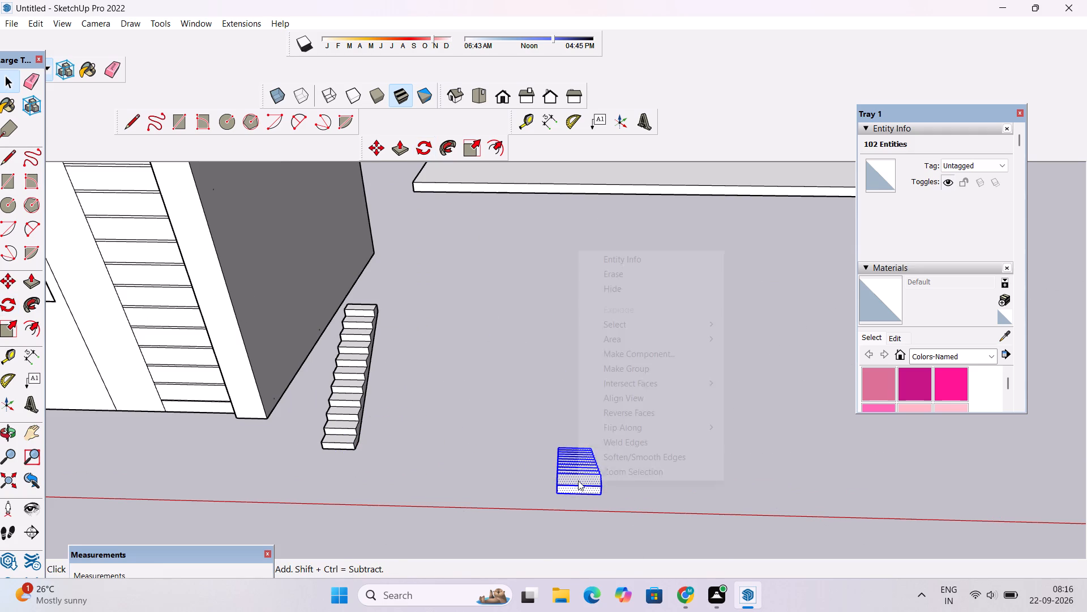
pyautogui.click(619, 371)
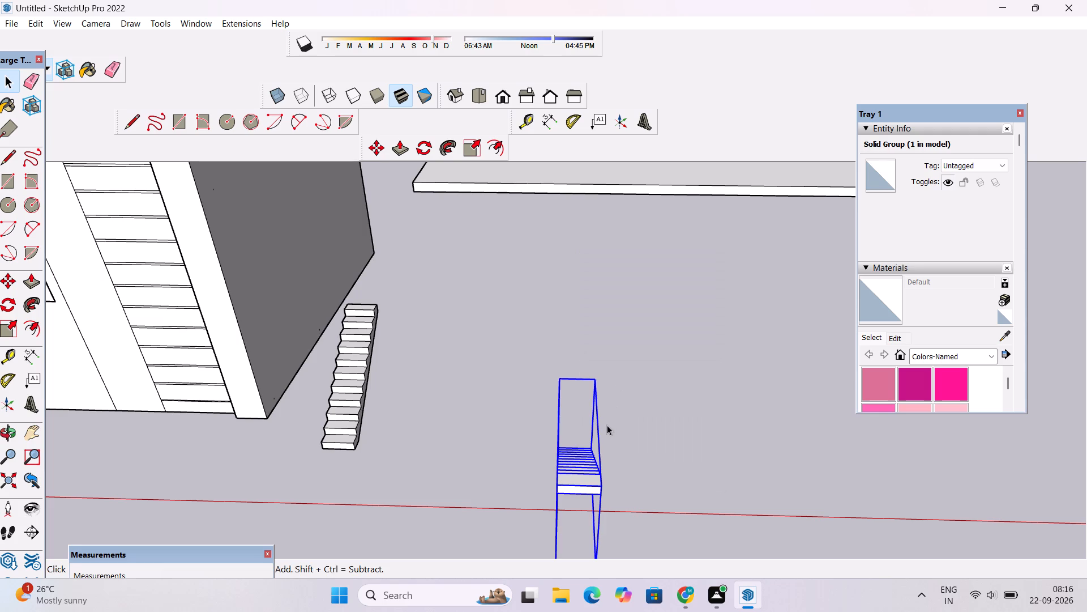
# Copy the grouped staircase sideways toward the house so the two reversed flights stand side by side with a gap.
pyautogui.press('m')
pyautogui.scroll(4, 602, 457)
pyautogui.scroll(-4, 581, 462)
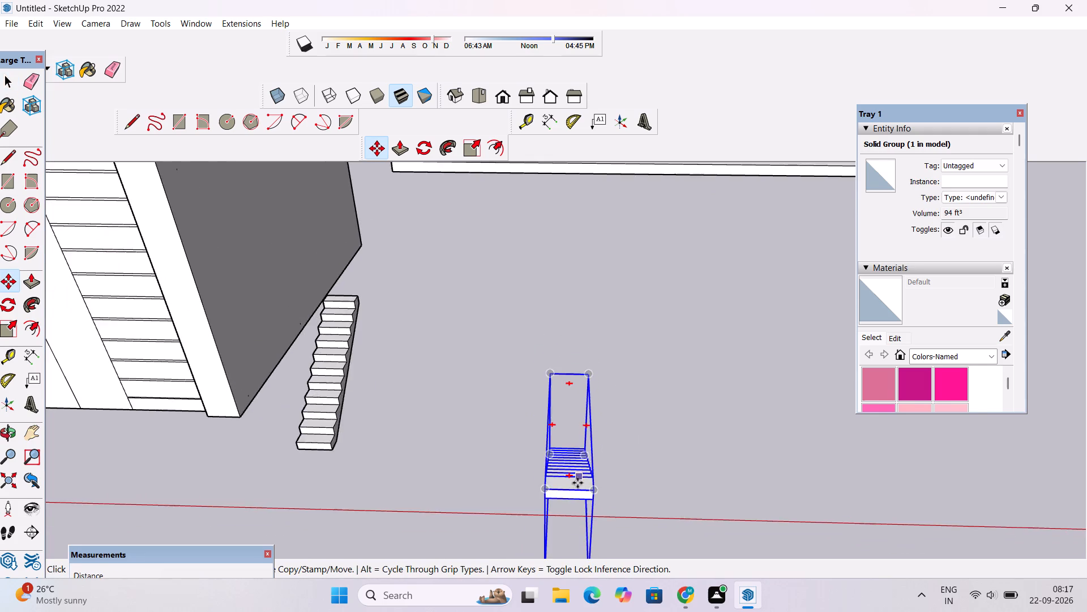
pyautogui.scroll(4, 577, 483)
pyautogui.click(527, 491)
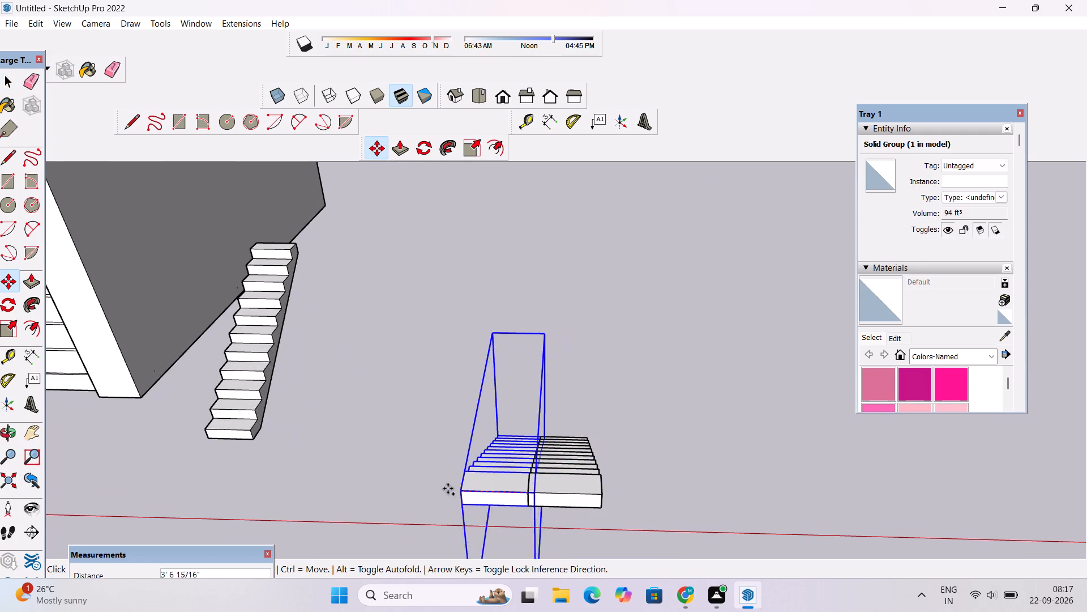
pyautogui.click(386, 482)
pyautogui.press('space')
# Examine the three staircase flights from several sides and their placement relative to the house and the slab.
pyautogui.press('o')
pyautogui.scroll(-2, 427, 476)
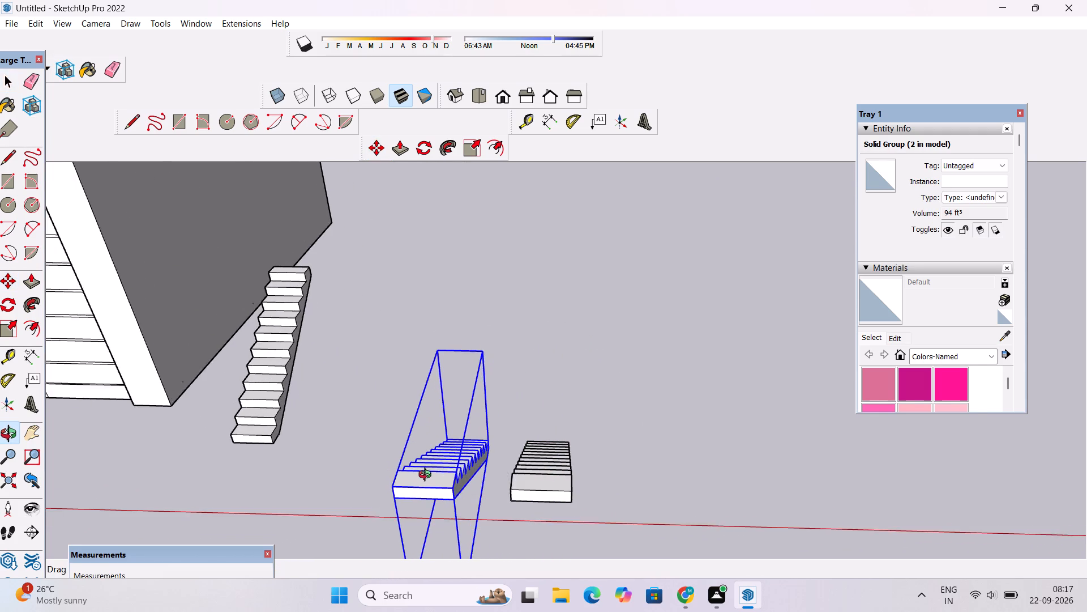
pyautogui.scroll(-2, 427, 476)
pyautogui.keyDown('shift'); pyautogui.moveTo(436, 476); pyautogui.dragTo(578, 476); pyautogui.keyUp('shift')
pyautogui.scroll(-4, 578, 476)
pyautogui.scroll(4, 578, 464)
pyautogui.keyDown('shift'); pyautogui.moveTo(579, 457); pyautogui.dragTo(635, 487); pyautogui.keyUp('shift')
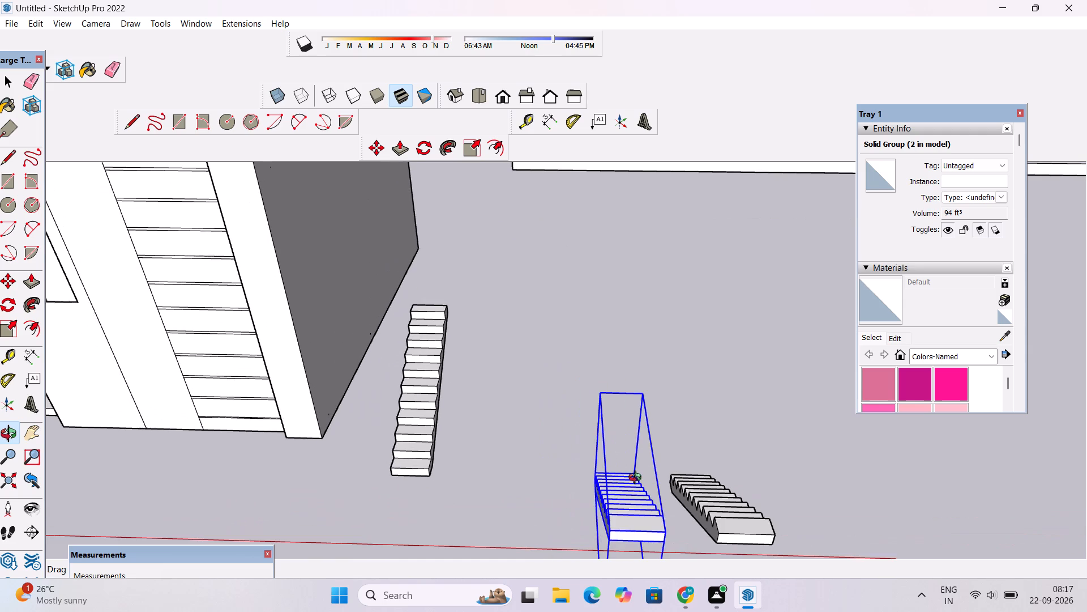
pyautogui.keyDown('shift'); pyautogui.moveTo(639, 477); pyautogui.dragTo(580, 378); pyautogui.keyUp('shift')
pyautogui.moveTo(743, 377); pyautogui.dragTo(398, 395)
pyautogui.scroll(-4, 398, 395)
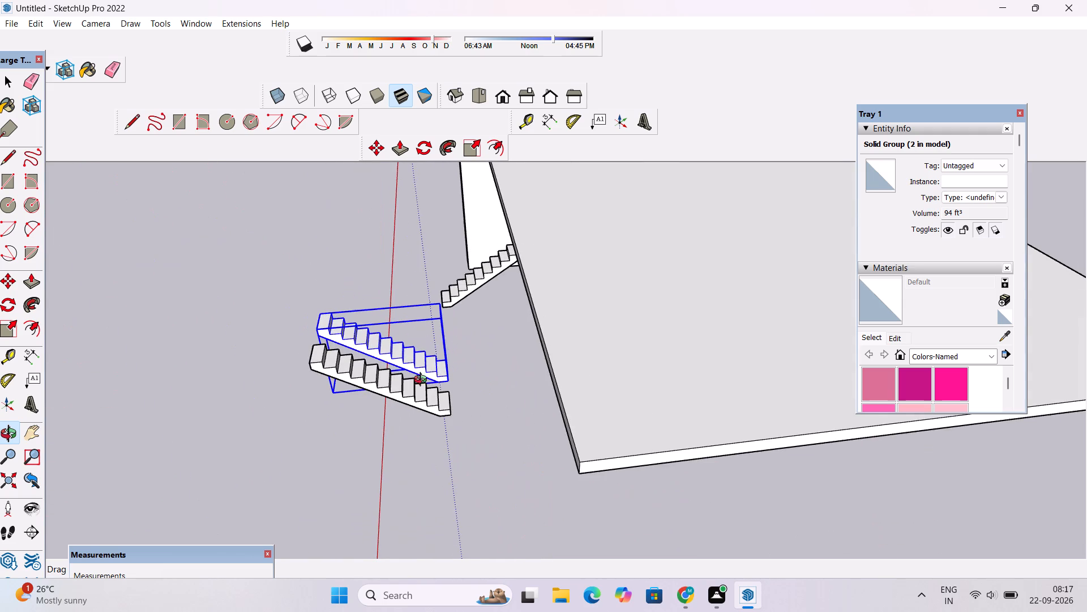
pyautogui.moveTo(445, 382); pyautogui.dragTo(486, 401)
pyautogui.scroll(-5, 488, 392)
pyautogui.keyDown('shift'); pyautogui.moveTo(465, 394); pyautogui.dragTo(460, 280); pyautogui.keyUp('shift')
pyautogui.scroll(-5, 460, 278)
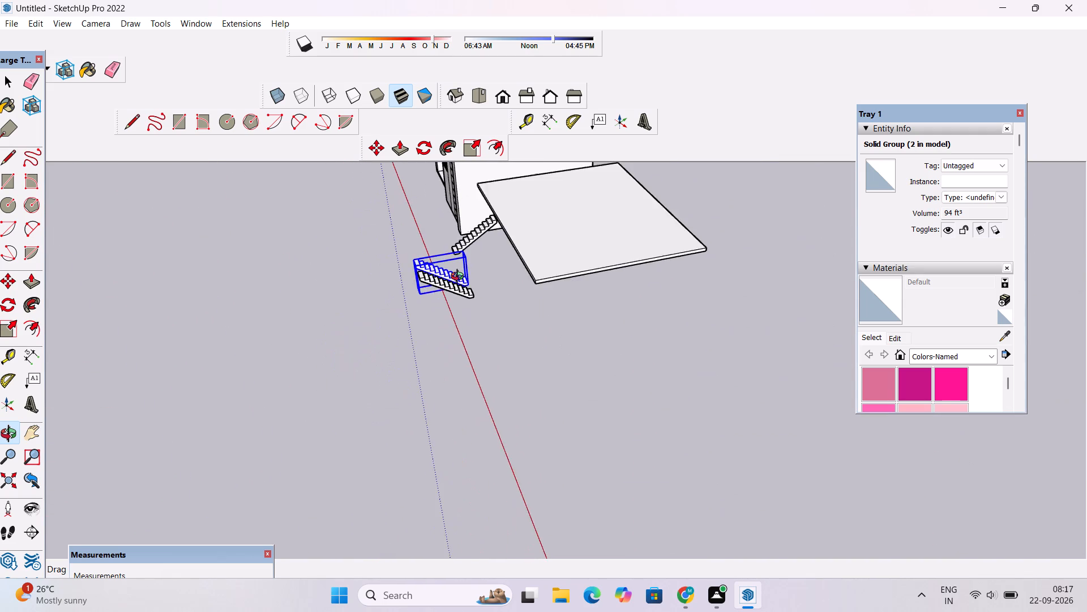
pyautogui.keyDown('shift'); pyautogui.moveTo(459, 284); pyautogui.dragTo(450, 343); pyautogui.keyUp('shift')
# Move the large flat slab group about 258' 9" away from the house and staircases into open space.
pyautogui.press('space')
pyautogui.click(546, 313)
pyautogui.press('m')
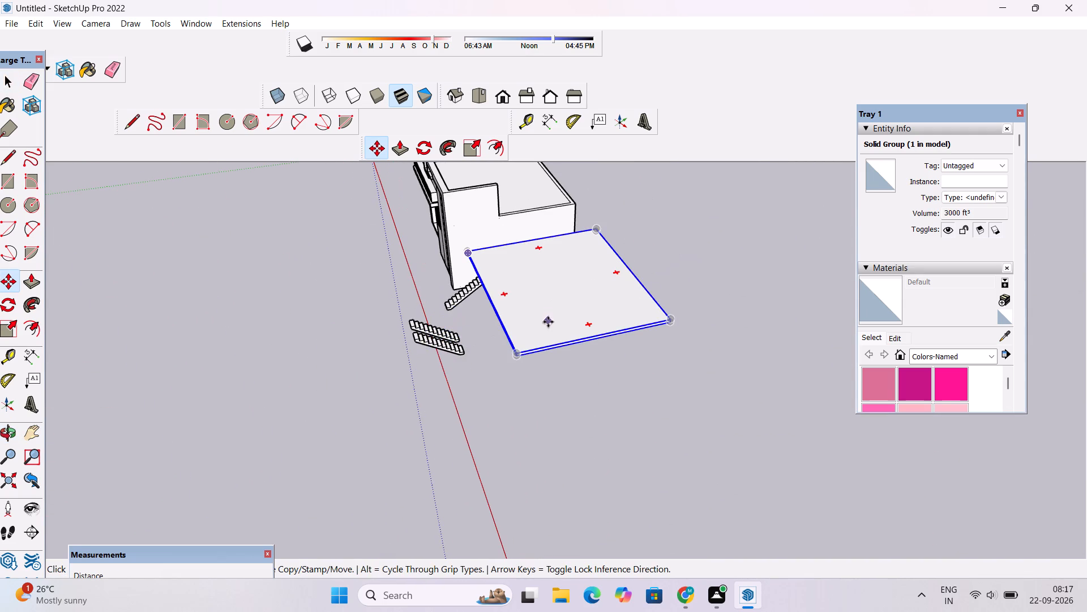
pyautogui.scroll(-10, 516, 294)
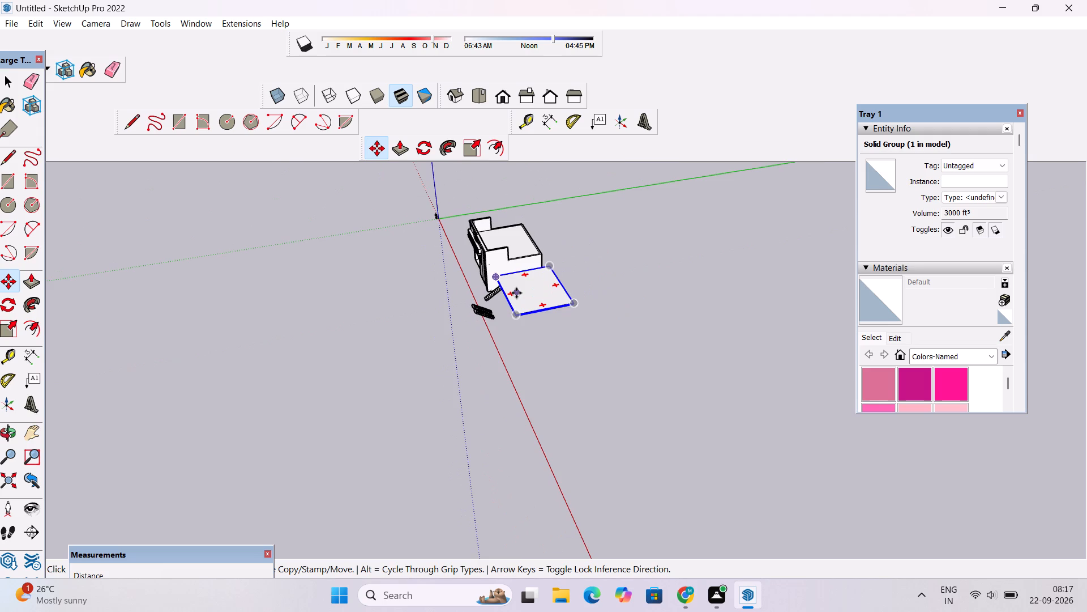
pyautogui.scroll(-1, 516, 293)
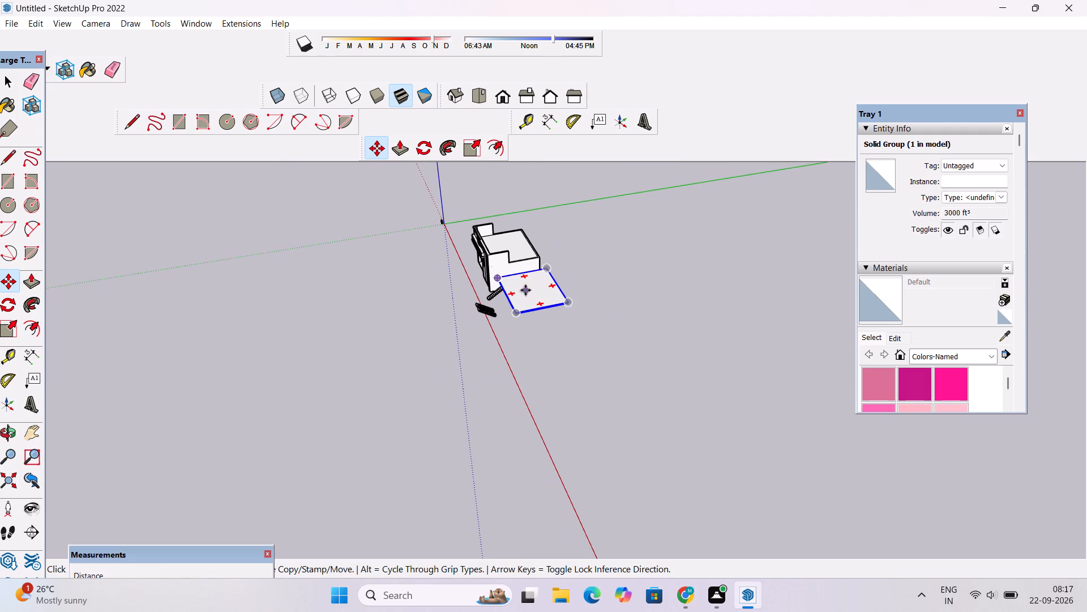
pyautogui.scroll(-2, 525, 286)
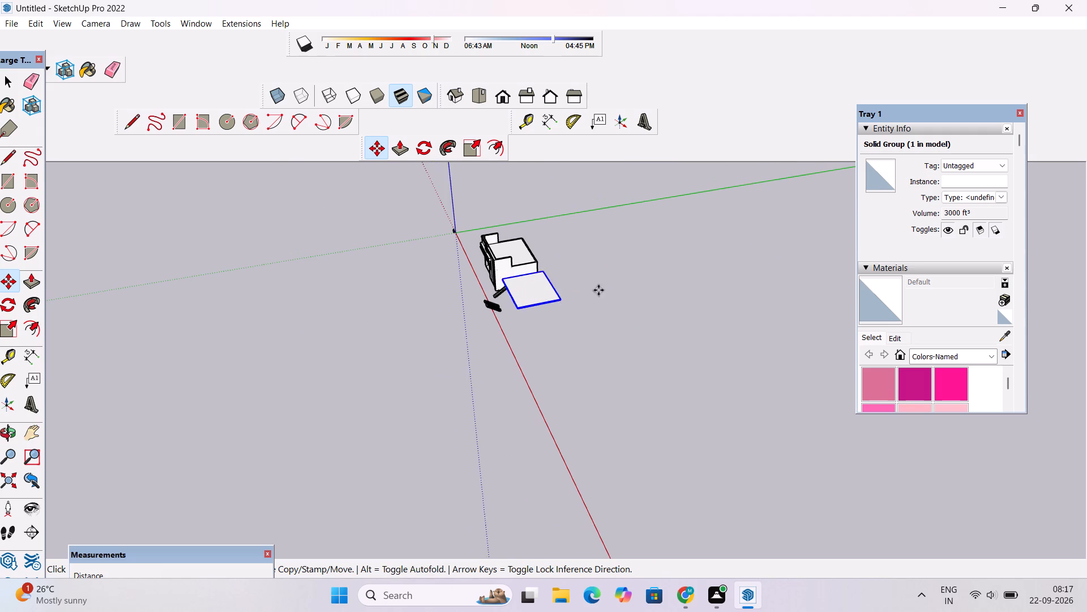
pyautogui.click(560, 299)
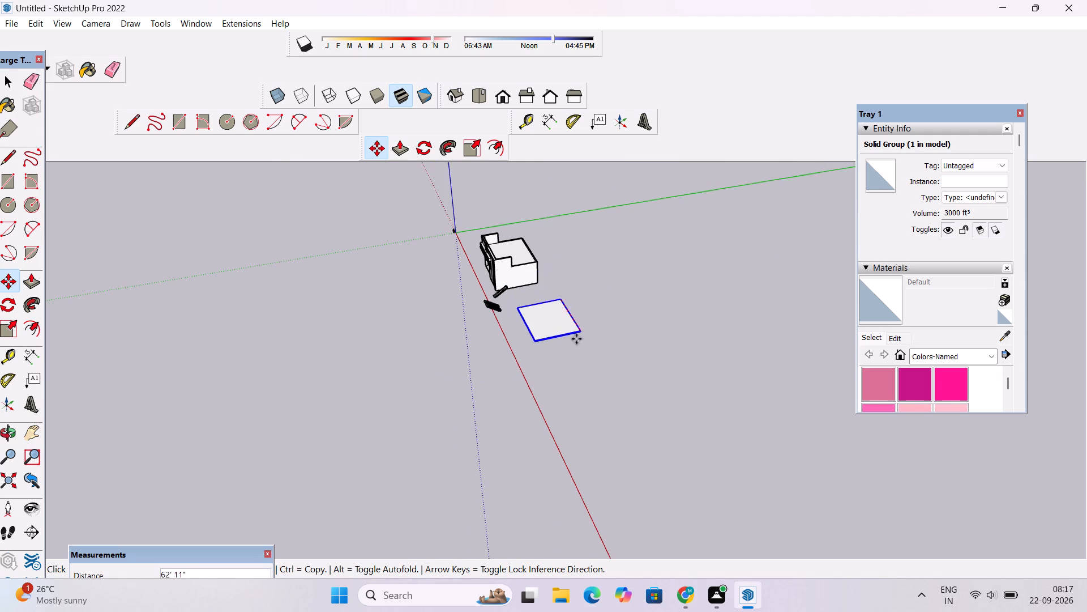
pyautogui.click(677, 470)
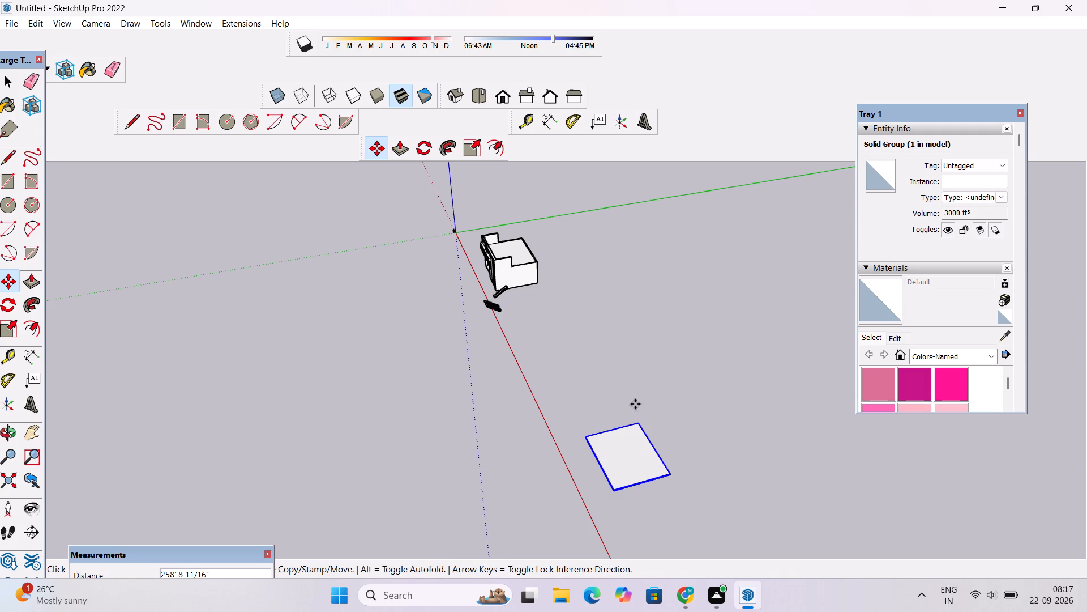
pyautogui.press('space')
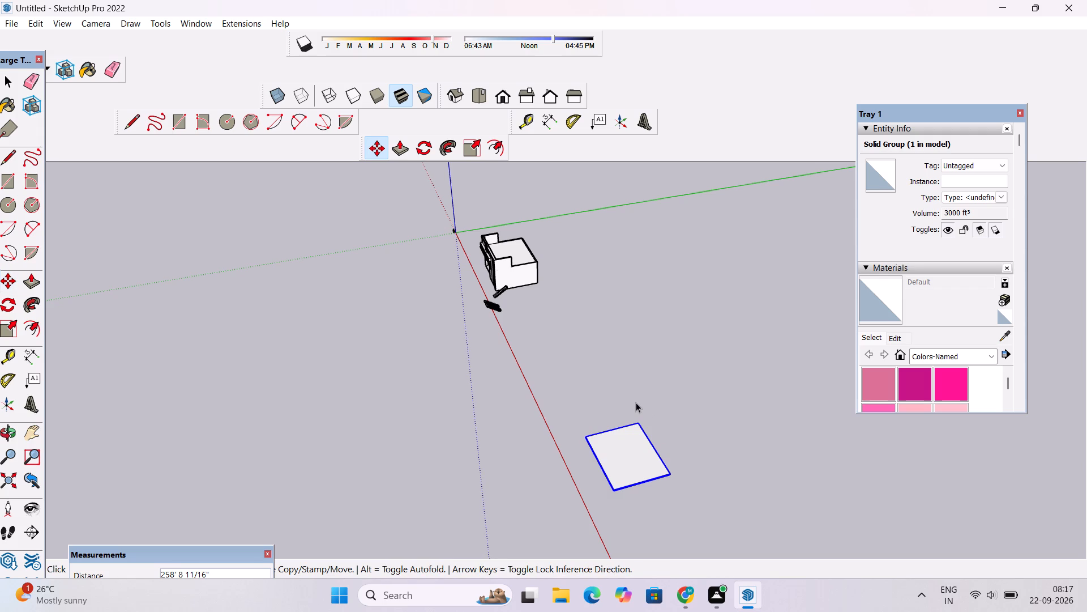
# Examine the three staircase flights and their placement beside the house from several angles.
pyautogui.press('o')
pyautogui.scroll(-4, 636, 402)
pyautogui.scroll(4, 504, 283)
pyautogui.keyDown('shift'); pyautogui.moveTo(511, 301); pyautogui.dragTo(519, 359); pyautogui.keyUp('shift')
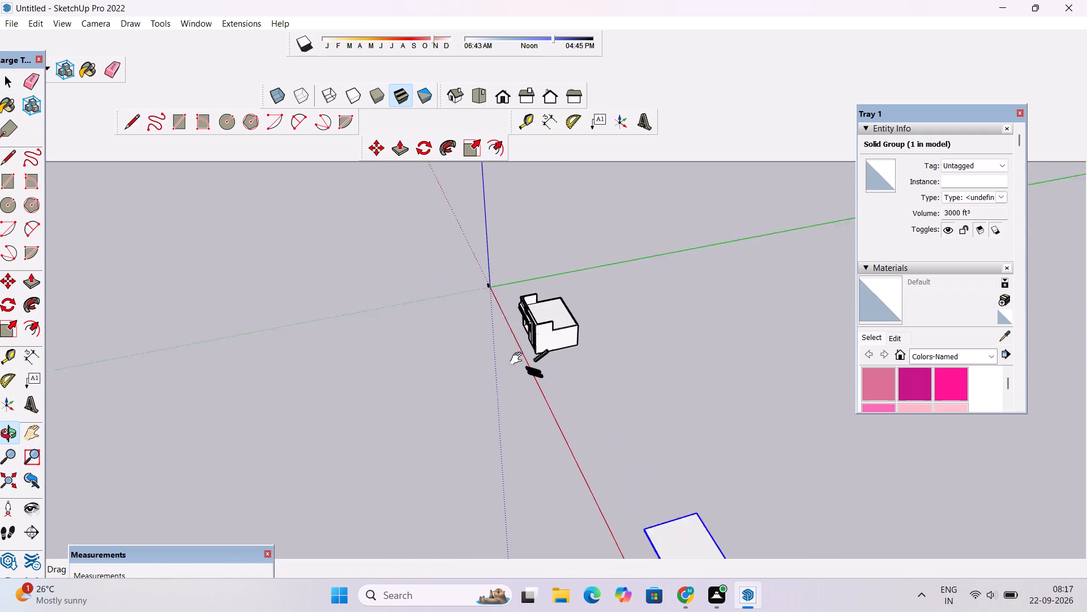
pyautogui.keyDown('shift'); pyautogui.moveTo(519, 359); pyautogui.dragTo(519, 362); pyautogui.keyUp('shift')
pyautogui.scroll(7, 578, 418)
pyautogui.moveTo(580, 379); pyautogui.dragTo(513, 389)
pyautogui.scroll(7, 504, 369)
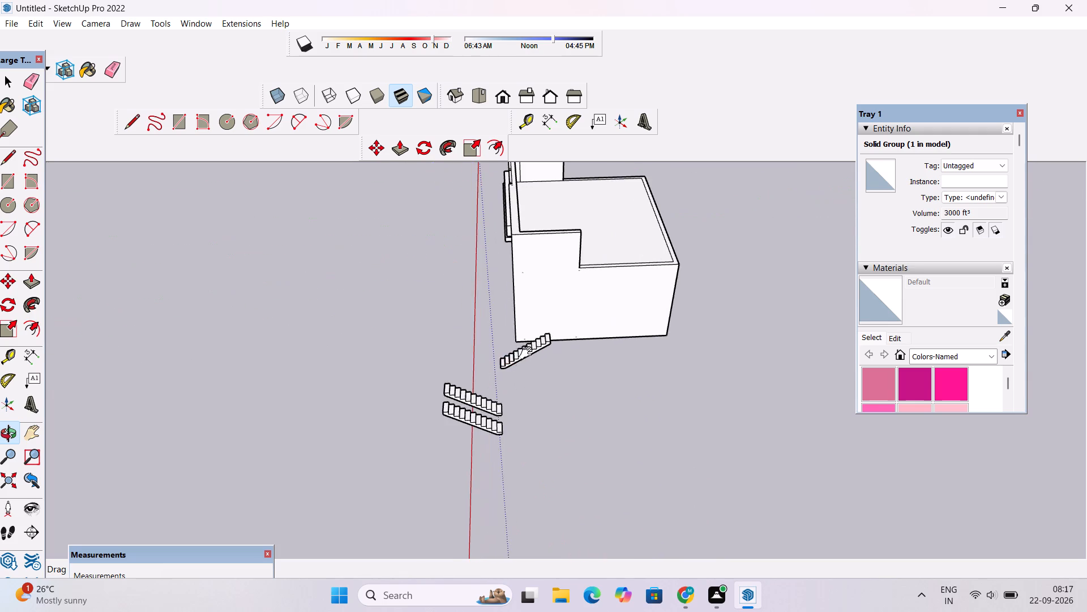
pyautogui.keyDown('shift'); pyautogui.moveTo(528, 354); pyautogui.dragTo(512, 393); pyautogui.keyUp('shift')
pyautogui.scroll(3, 514, 398)
pyautogui.moveTo(601, 384); pyautogui.dragTo(463, 402)
pyautogui.scroll(4, 493, 388)
pyautogui.moveTo(560, 405); pyautogui.dragTo(474, 415)
pyautogui.scroll(-4, 473, 411)
pyautogui.moveTo(526, 388); pyautogui.dragTo(440, 401)
pyautogui.scroll(4, 469, 352)
pyautogui.keyDown('shift'); pyautogui.moveTo(470, 352); pyautogui.dragTo(487, 396); pyautogui.keyUp('shift')
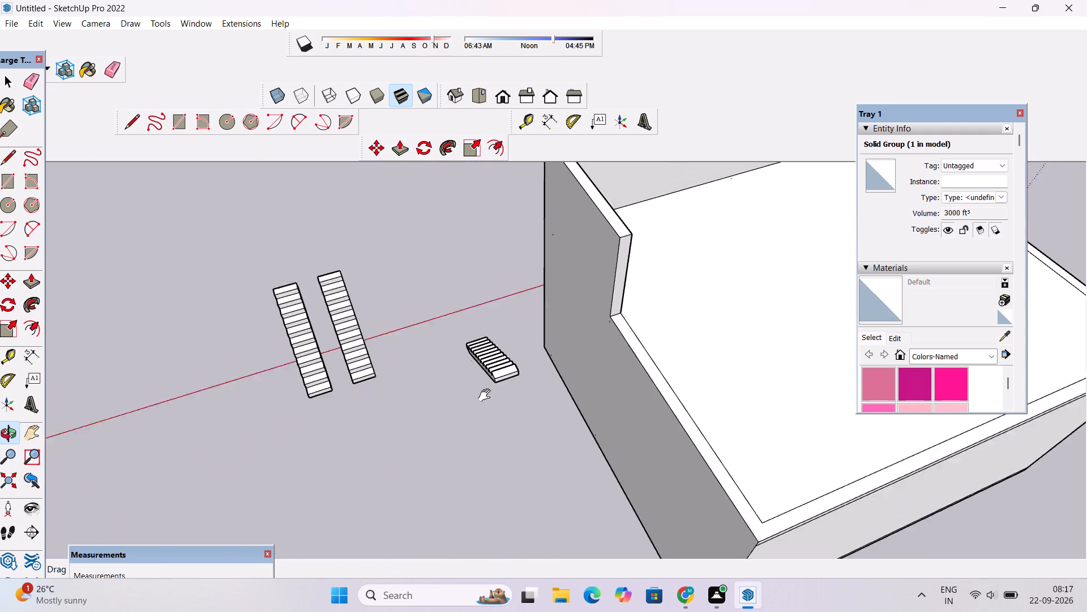
pyautogui.keyDown('shift'); pyautogui.moveTo(487, 396); pyautogui.dragTo(487, 399); pyautogui.keyUp('shift')
pyautogui.scroll(3, 487, 399)
pyautogui.keyDown('shift'); pyautogui.moveTo(495, 409); pyautogui.dragTo(497, 391); pyautogui.keyUp('shift')
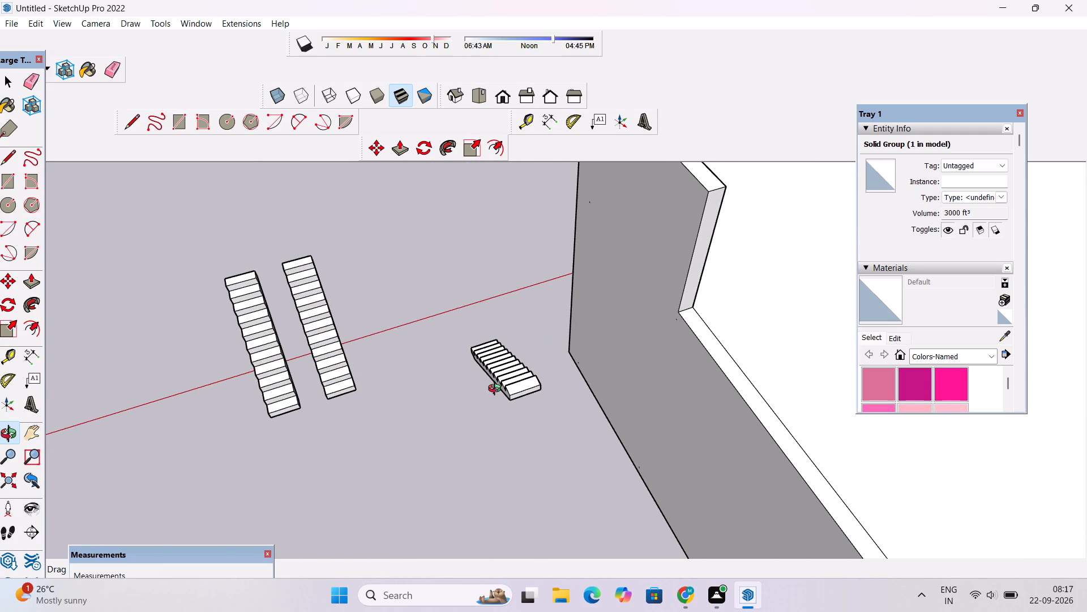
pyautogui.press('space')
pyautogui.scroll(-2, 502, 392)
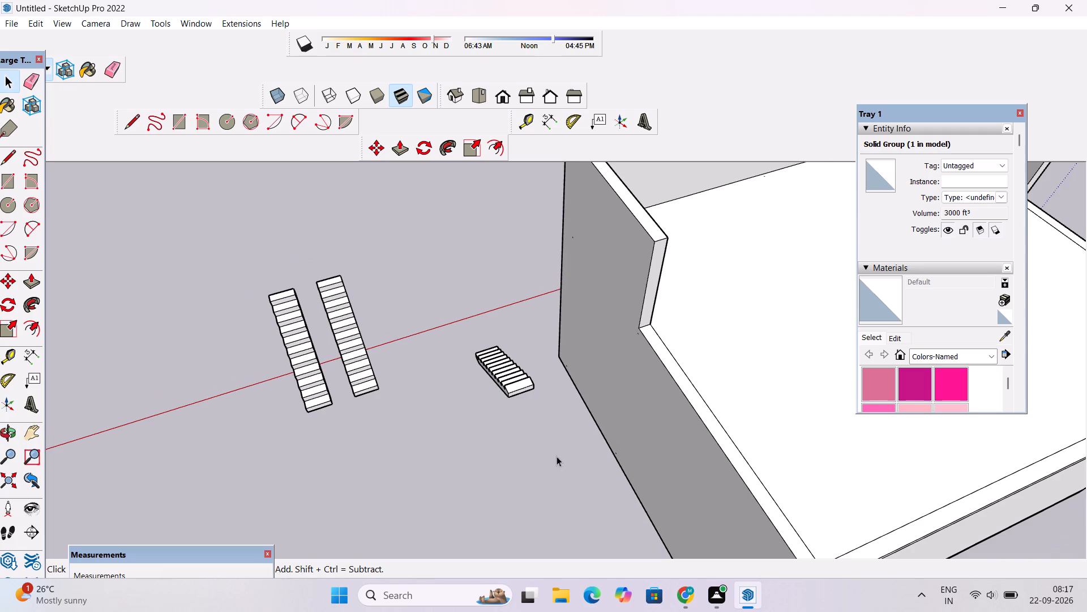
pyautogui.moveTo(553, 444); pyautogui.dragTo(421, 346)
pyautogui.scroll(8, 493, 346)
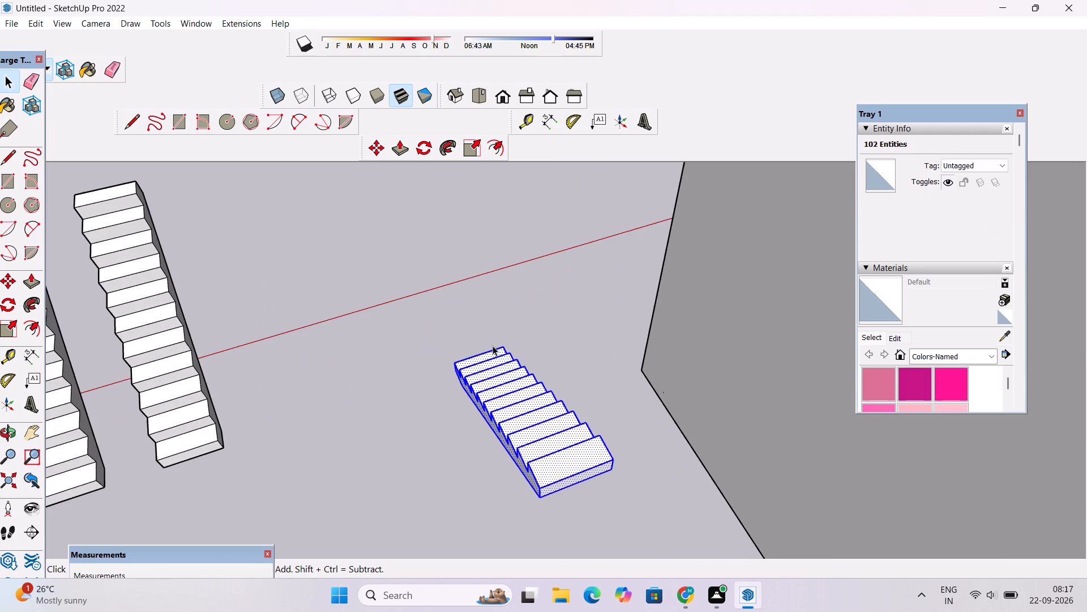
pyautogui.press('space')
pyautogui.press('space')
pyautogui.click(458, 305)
# Move the ungrouped staircase about 26' 10" away from the house, to just beyond the ends of the two reversed flights.
pyautogui.scroll(-2, 458, 305)
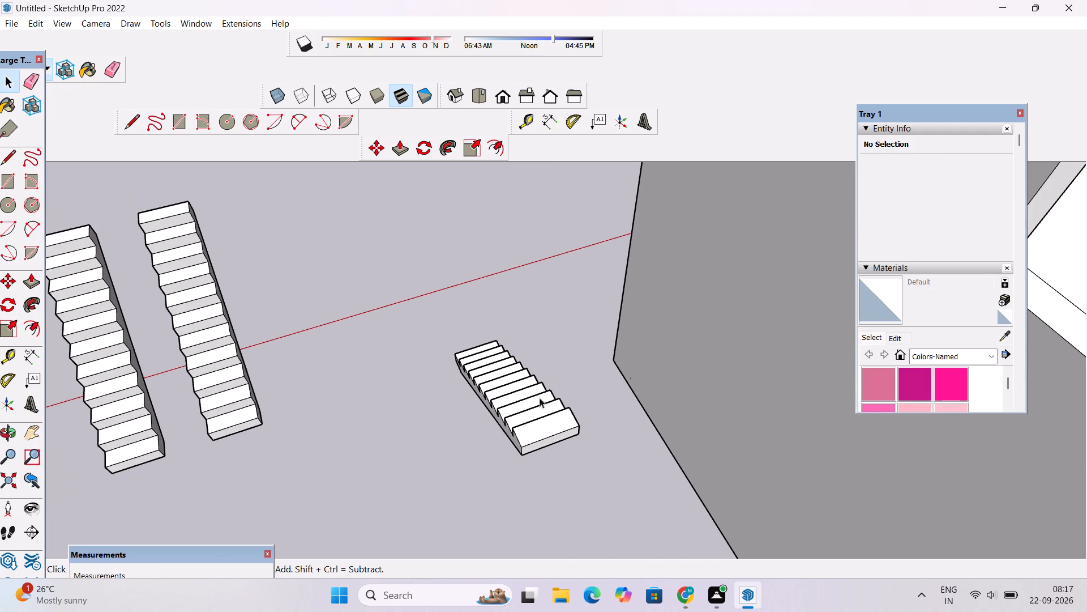
pyautogui.scroll(-6, 537, 388)
pyautogui.moveTo(575, 481); pyautogui.dragTo(500, 349)
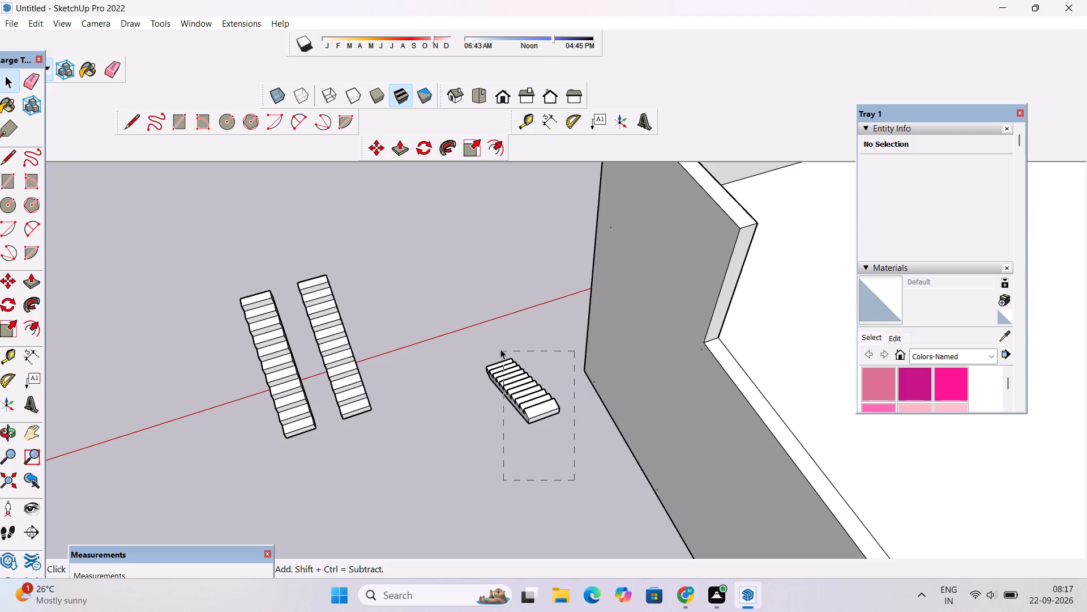
pyautogui.moveTo(500, 349); pyautogui.dragTo(455, 323)
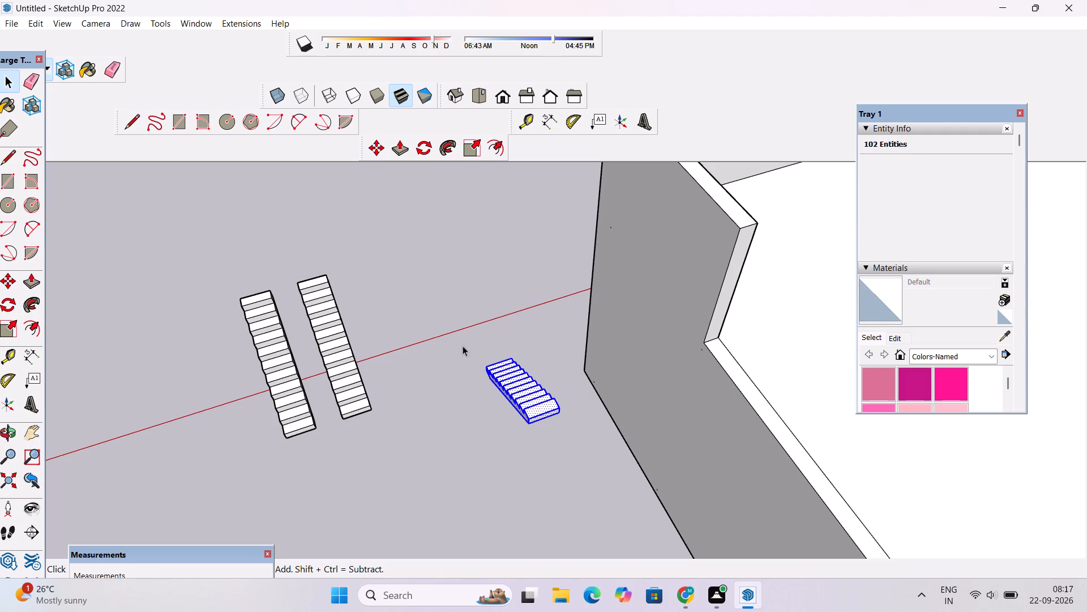
pyautogui.scroll(4, 513, 431)
pyautogui.press('m')
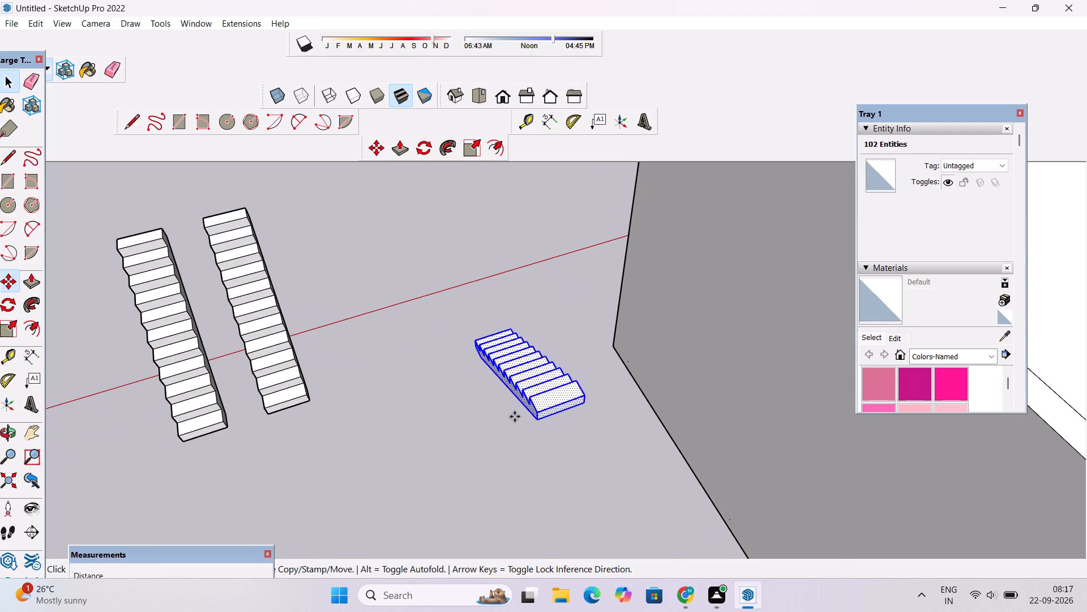
pyautogui.scroll(-1, 504, 385)
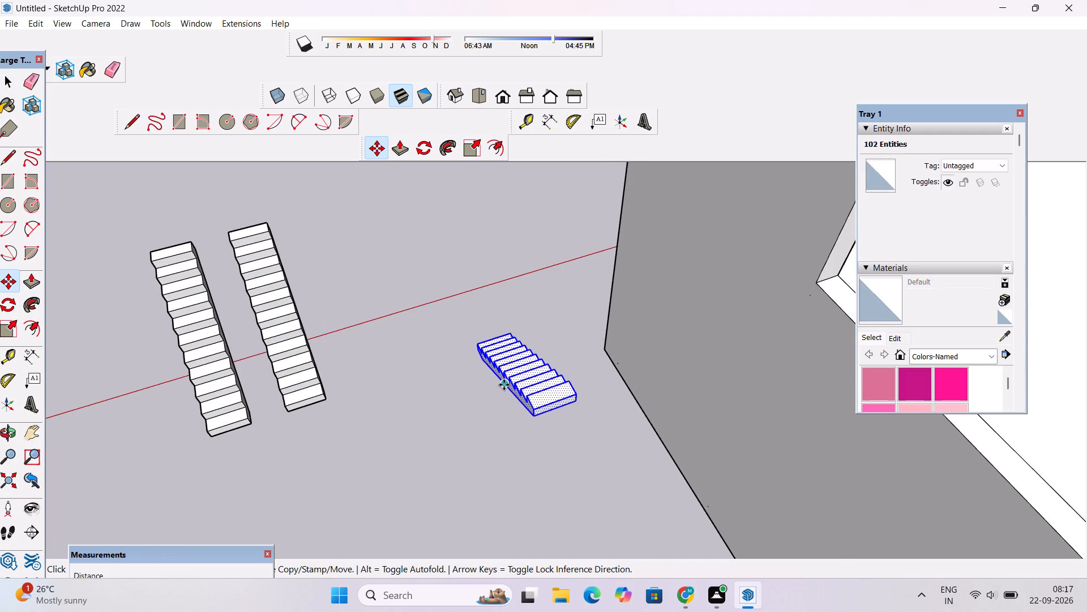
pyautogui.scroll(-1, 504, 385)
pyautogui.scroll(8, 502, 383)
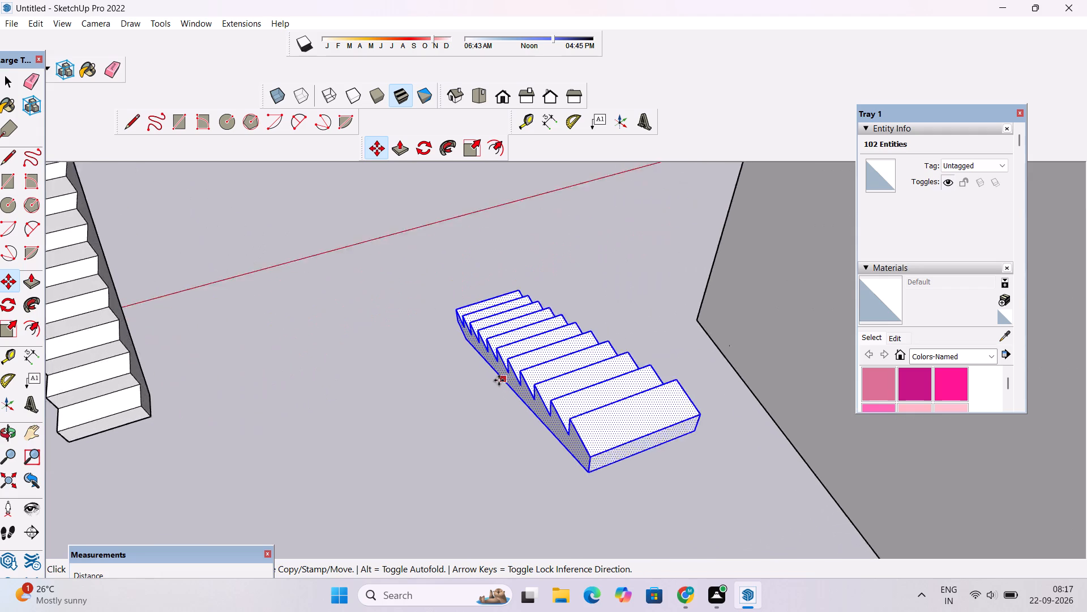
pyautogui.scroll(4, 499, 380)
pyautogui.click(450, 322)
pyautogui.scroll(-9, 409, 350)
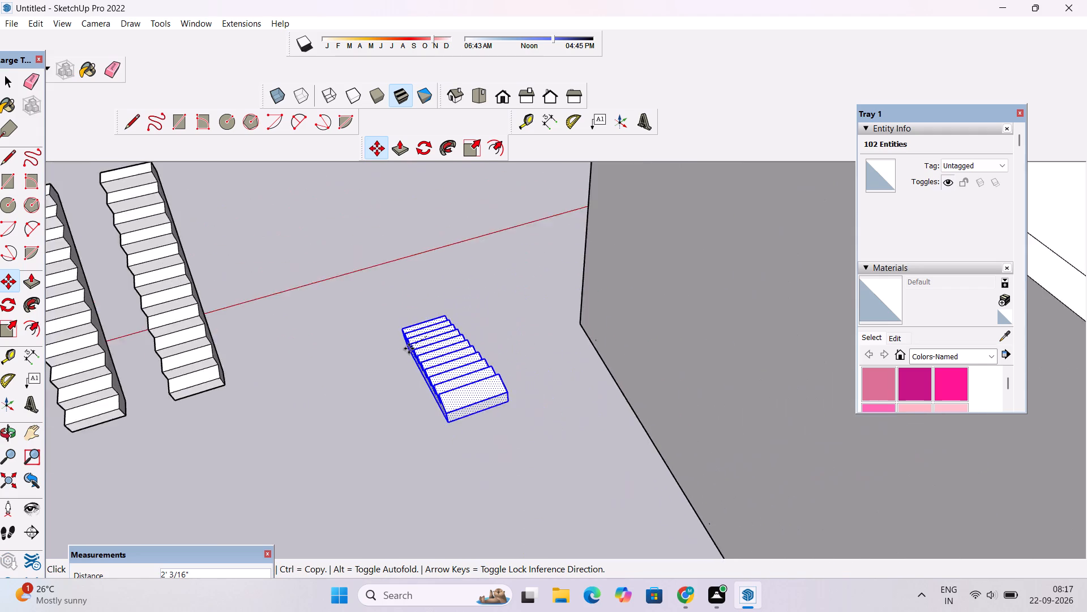
pyautogui.scroll(-11, 409, 348)
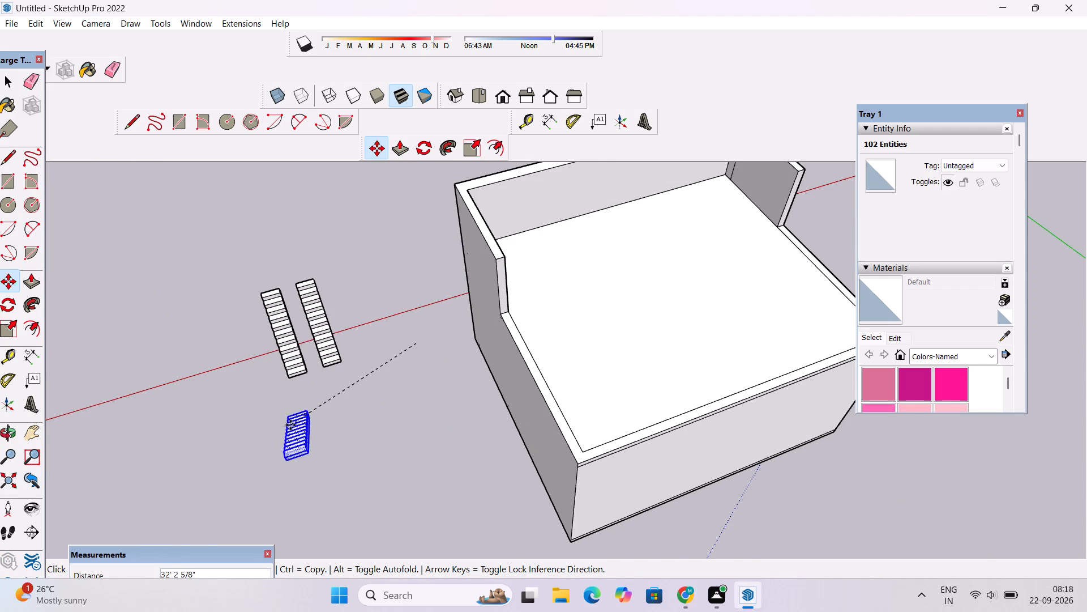
pyautogui.scroll(3, 290, 425)
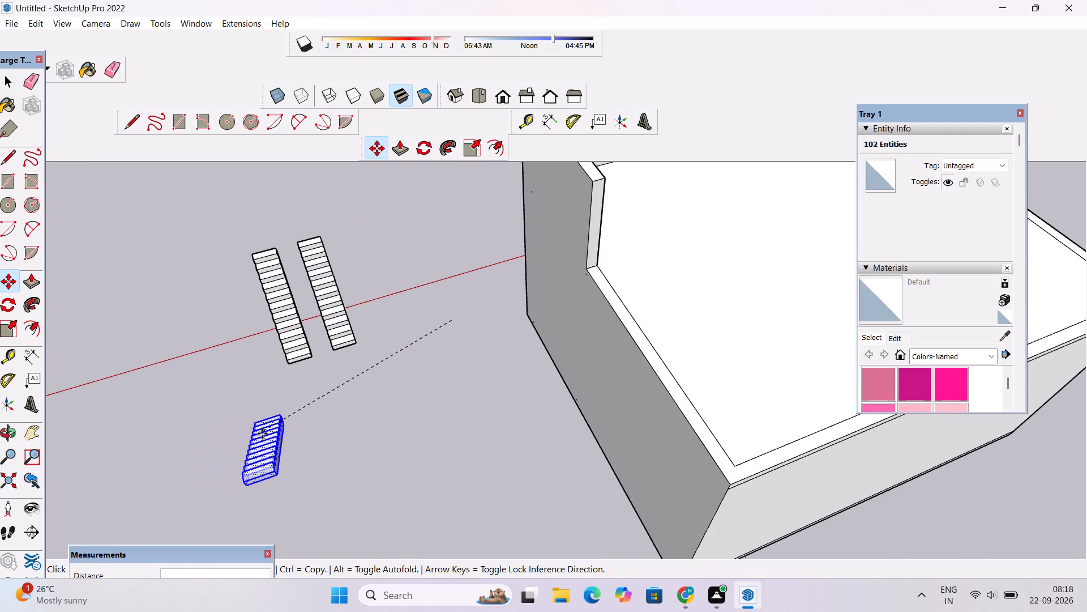
pyautogui.click(337, 421)
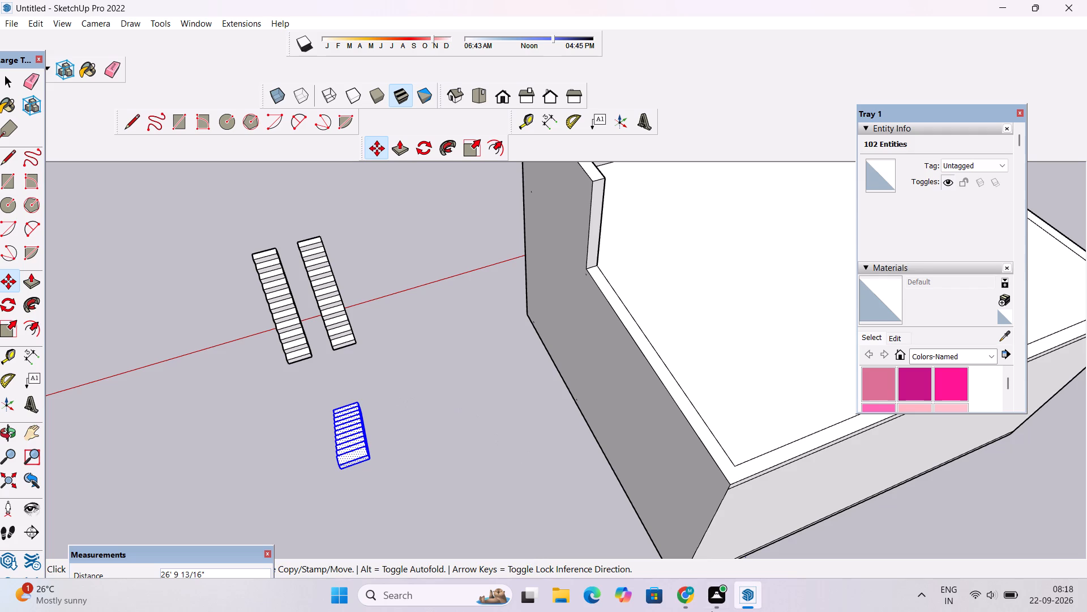
# Examine the relocated ungrouped staircase from several sides against the two reversed flights and the house.
pyautogui.click(6, 431)
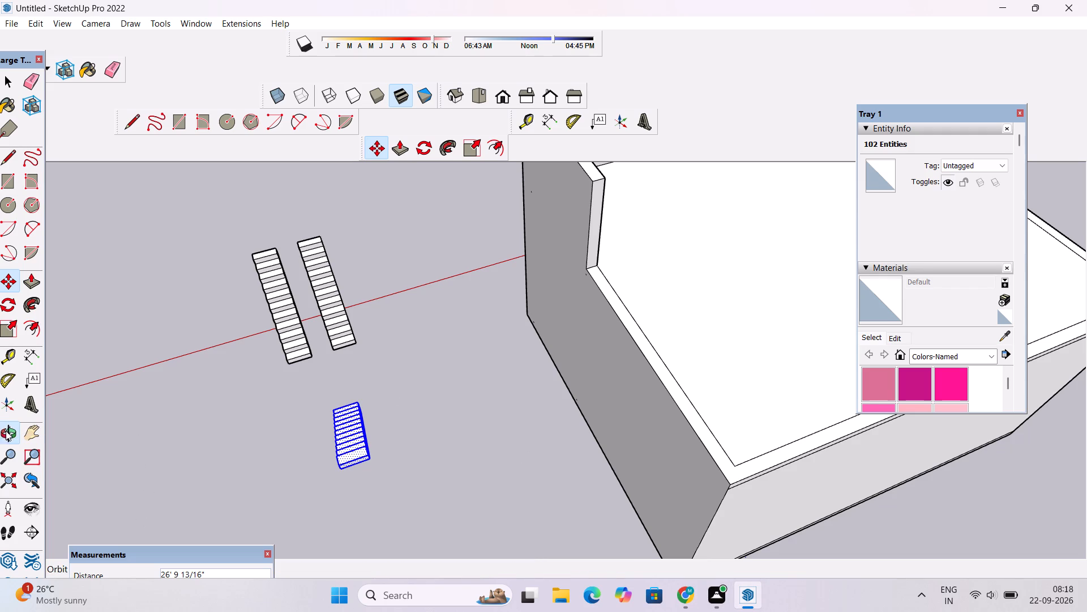
pyautogui.moveTo(291, 397); pyautogui.dragTo(511, 248)
pyautogui.scroll(-5, 582, 339)
pyautogui.moveTo(683, 355); pyautogui.dragTo(572, 385)
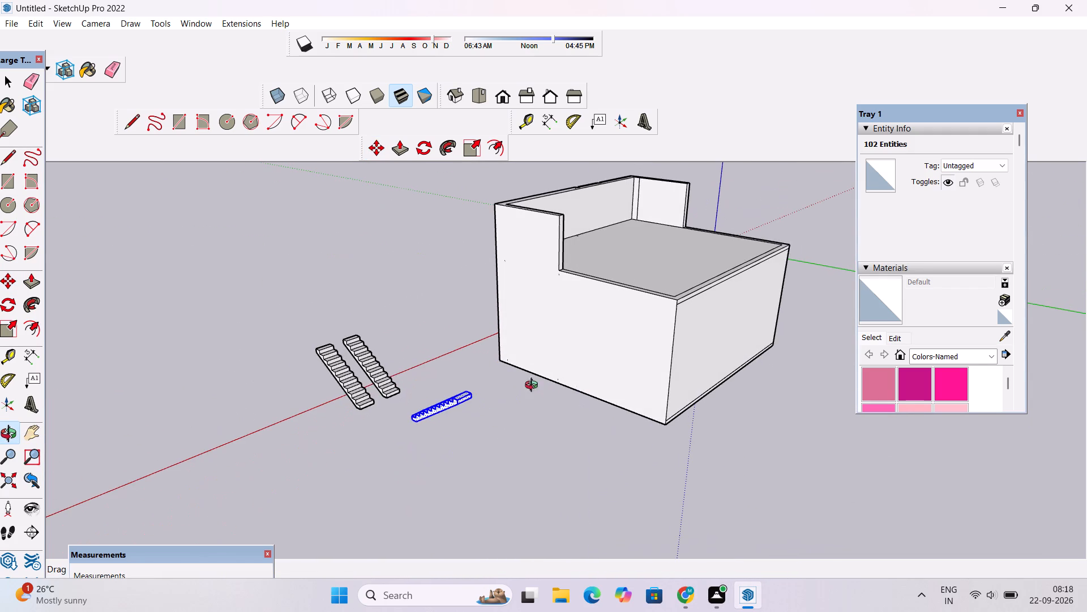
pyautogui.moveTo(518, 382); pyautogui.dragTo(472, 403)
pyautogui.moveTo(572, 393); pyautogui.dragTo(552, 410)
pyautogui.keyDown('shift'); pyautogui.moveTo(510, 427); pyautogui.dragTo(551, 424); pyautogui.keyUp('shift')
pyautogui.scroll(-2, 552, 423)
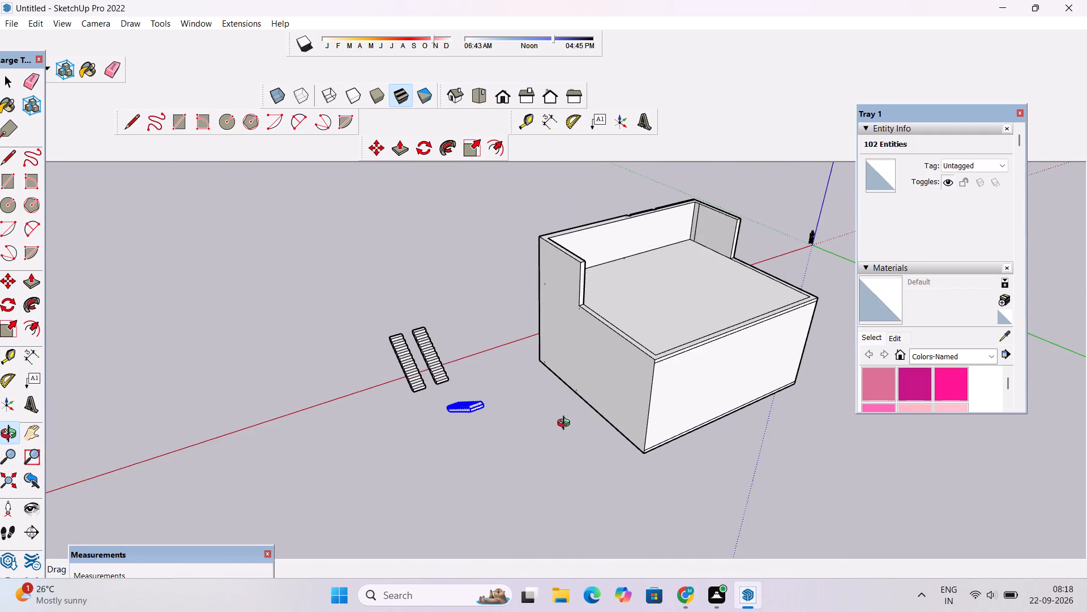
pyautogui.moveTo(591, 430); pyautogui.dragTo(491, 441)
pyautogui.keyDown('shift'); pyautogui.moveTo(487, 424); pyautogui.dragTo(508, 466); pyautogui.keyUp('shift')
pyautogui.scroll(8, 451, 419)
pyautogui.moveTo(462, 418); pyautogui.dragTo(502, 426)
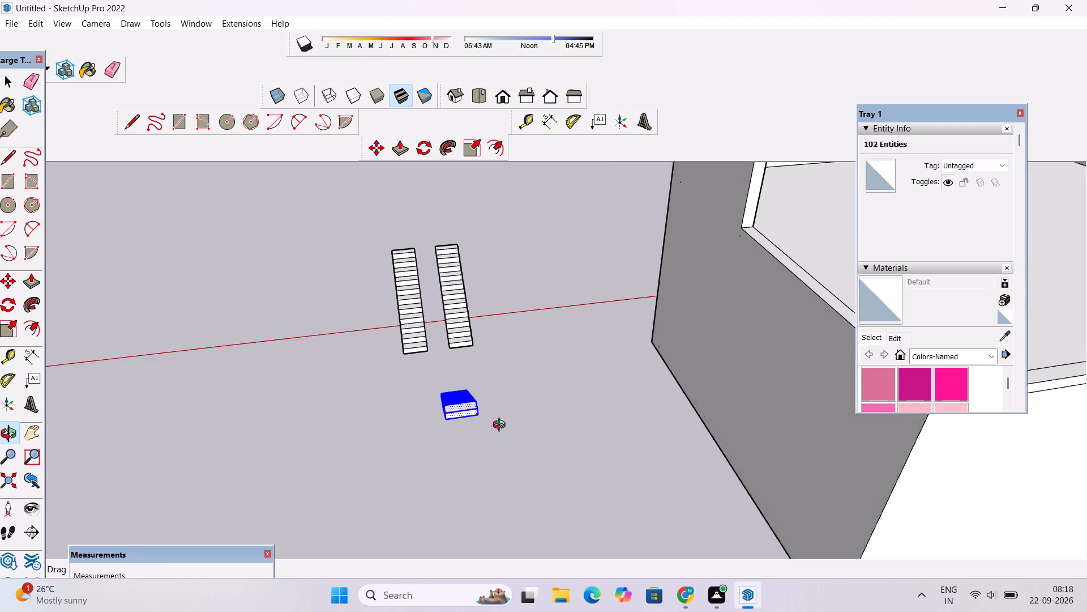
pyautogui.moveTo(502, 426); pyautogui.dragTo(503, 426)
pyautogui.keyDown('shift'); pyautogui.moveTo(504, 426); pyautogui.dragTo(521, 440); pyautogui.keyUp('shift')
pyautogui.press('space')
pyautogui.click(531, 407)
pyautogui.scroll(2, 528, 405)
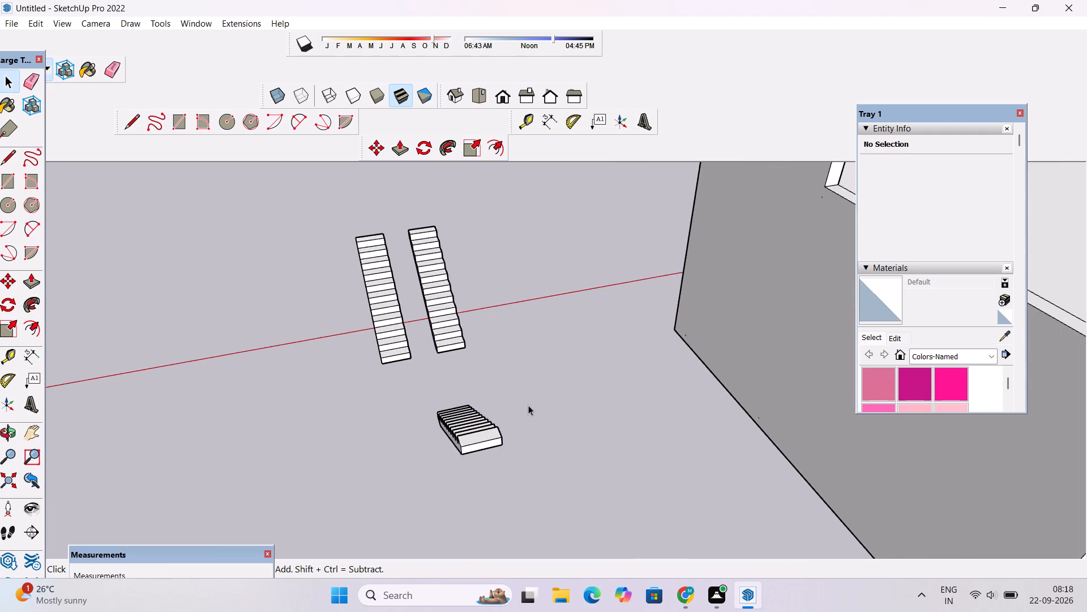
pyautogui.scroll(2, 528, 405)
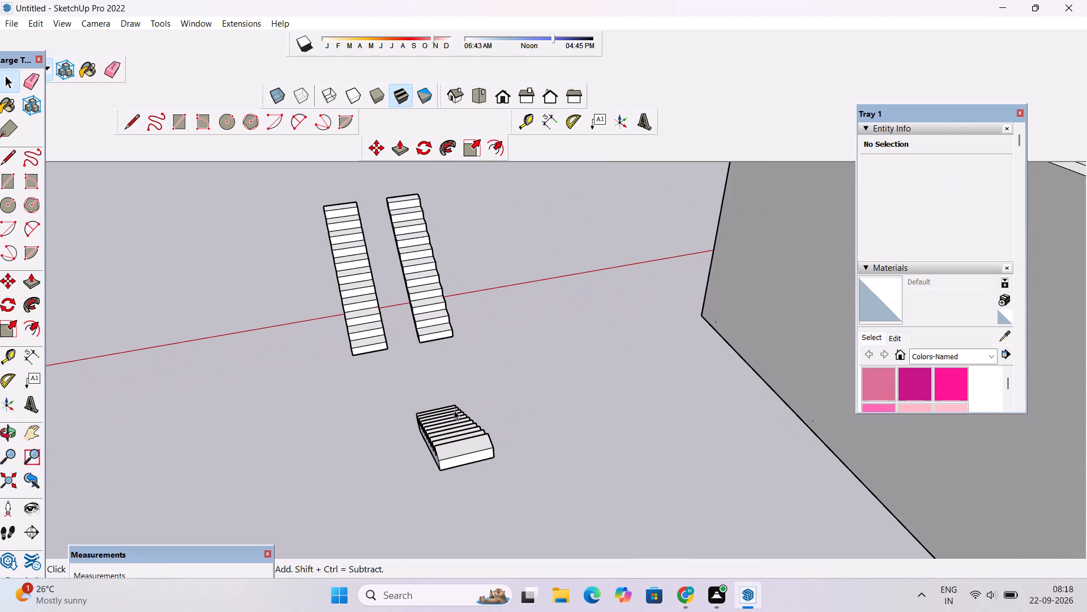
pyautogui.scroll(-5, 452, 418)
pyautogui.press('o')
pyautogui.keyDown('shift'); pyautogui.moveTo(452, 460); pyautogui.dragTo(446, 403); pyautogui.keyUp('shift')
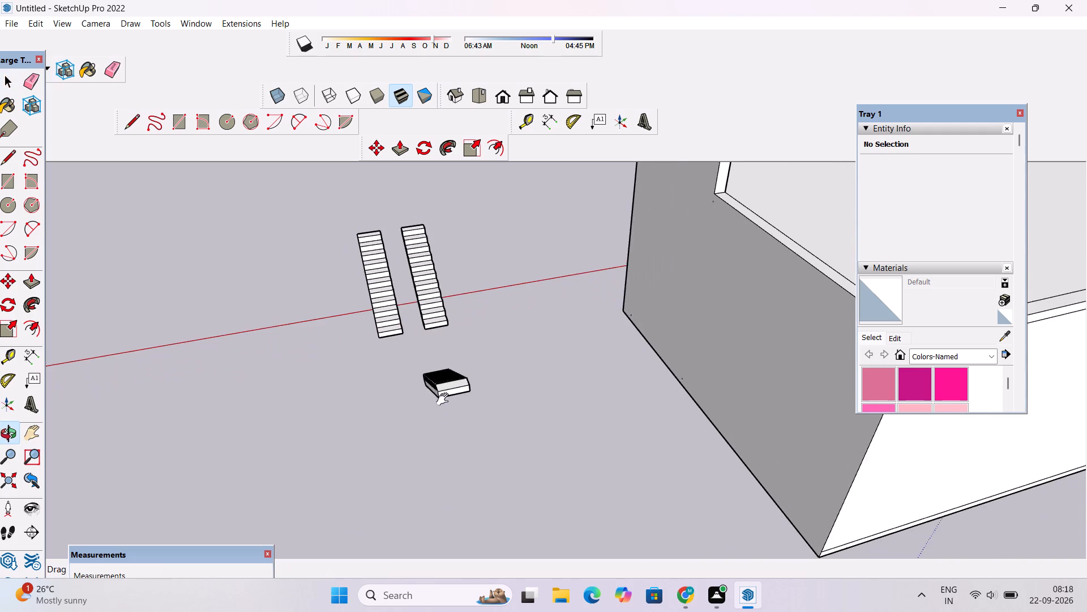
pyautogui.scroll(2, 445, 384)
pyautogui.moveTo(416, 392); pyautogui.dragTo(711, 375)
pyautogui.moveTo(717, 374); pyautogui.dragTo(443, 414)
pyautogui.scroll(-3, 439, 409)
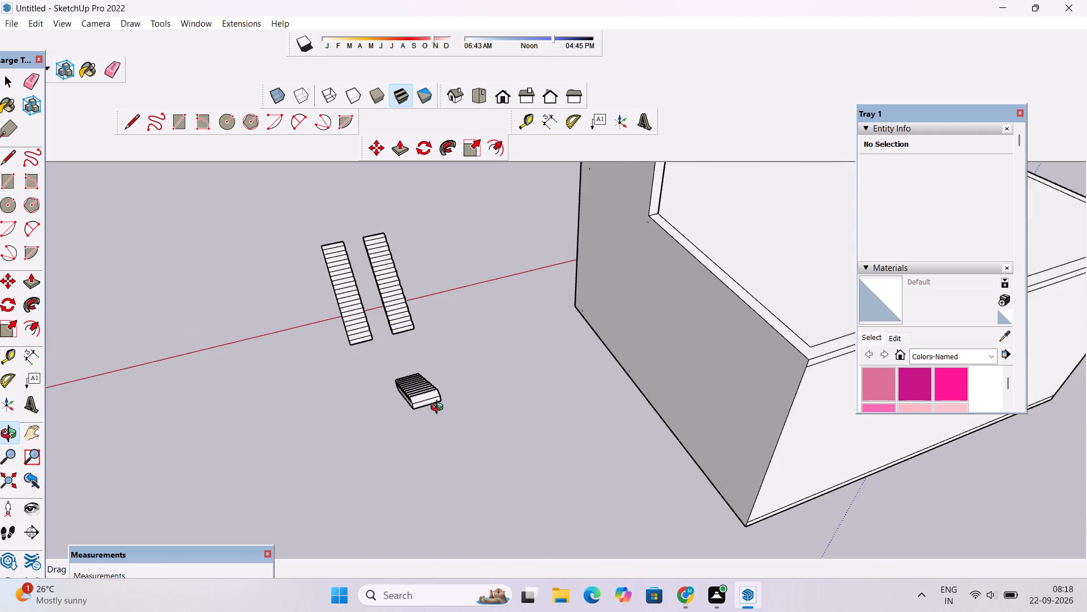
pyautogui.keyDown('shift'); pyautogui.moveTo(453, 369); pyautogui.dragTo(483, 434); pyautogui.keyUp('shift')
pyautogui.moveTo(483, 482); pyautogui.dragTo(470, 429)
pyautogui.scroll(3, 457, 411)
pyautogui.moveTo(418, 427); pyautogui.dragTo(396, 471)
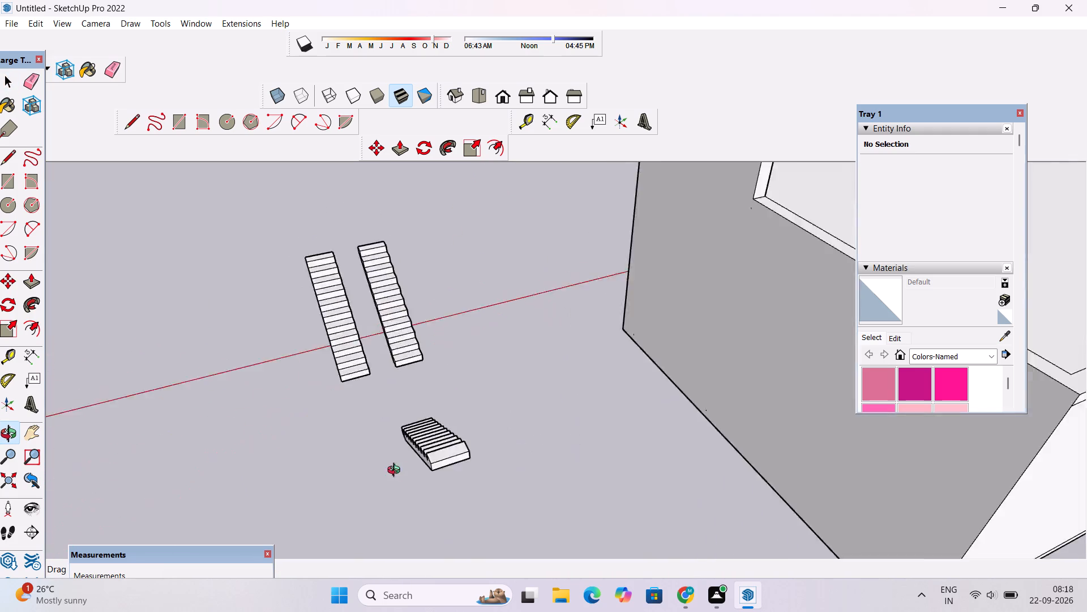
pyautogui.moveTo(396, 471); pyautogui.dragTo(378, 471)
pyautogui.scroll(-3, 375, 462)
pyautogui.keyDown('shift'); pyautogui.moveTo(388, 444); pyautogui.dragTo(424, 461); pyautogui.keyUp('shift')
pyautogui.scroll(4, 424, 461)
pyautogui.keyDown('shift'); pyautogui.moveTo(429, 463); pyautogui.dragTo(440, 440); pyautogui.keyUp('shift')
pyautogui.scroll(-1, 440, 437)
pyautogui.keyDown('shift'); pyautogui.moveTo(440, 437); pyautogui.dragTo(470, 430); pyautogui.keyUp('shift')
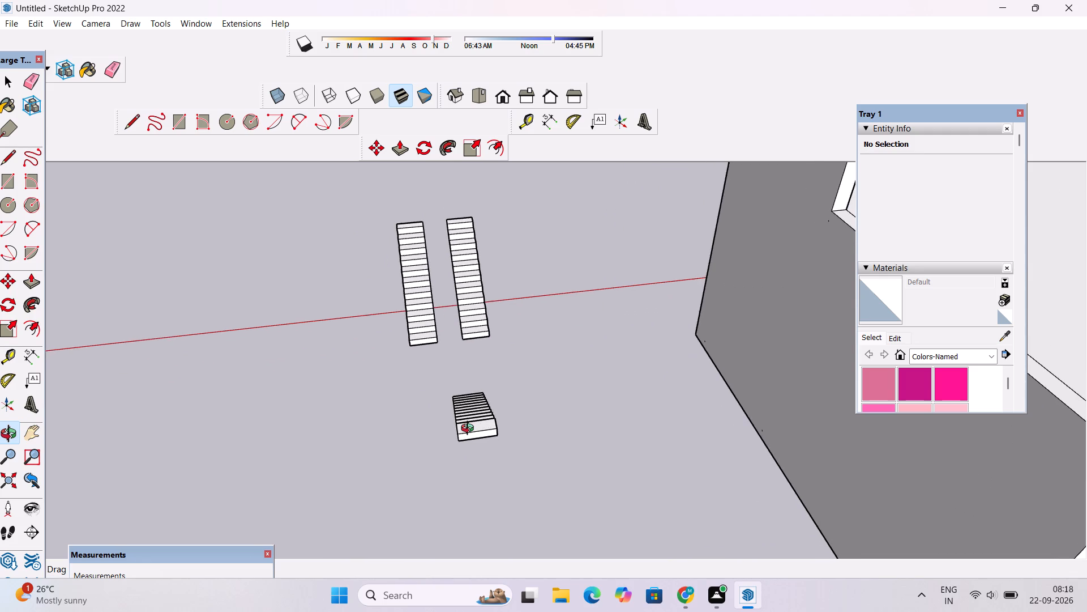
pyautogui.scroll(-2, 470, 430)
pyautogui.scroll(1, 470, 430)
pyautogui.scroll(-3, 470, 430)
pyautogui.keyDown('shift'); pyautogui.moveTo(476, 438); pyautogui.dragTo(478, 421); pyautogui.keyUp('shift')
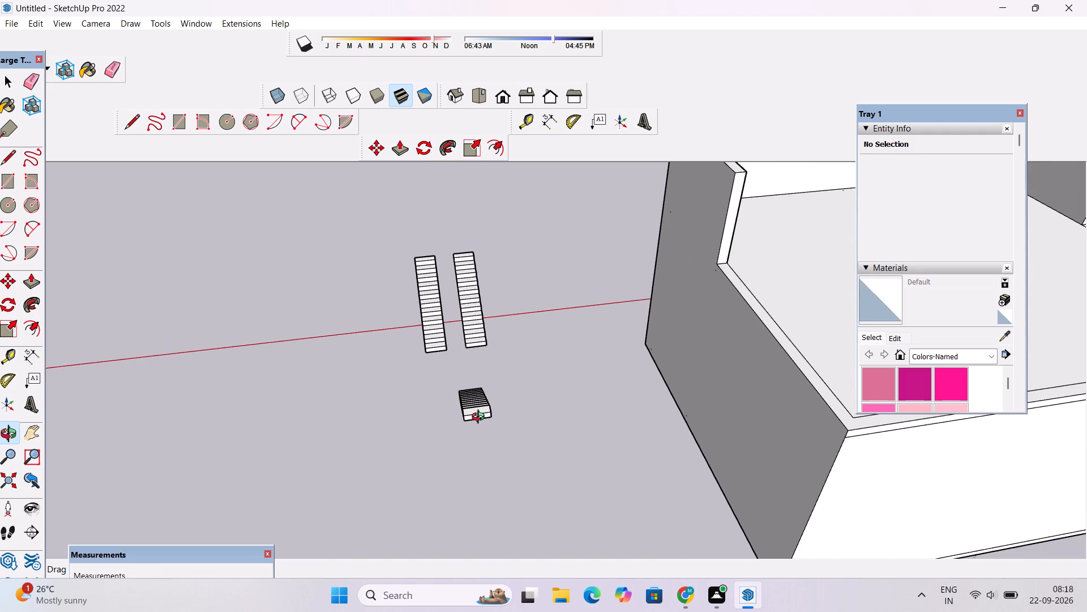
pyautogui.scroll(2, 481, 418)
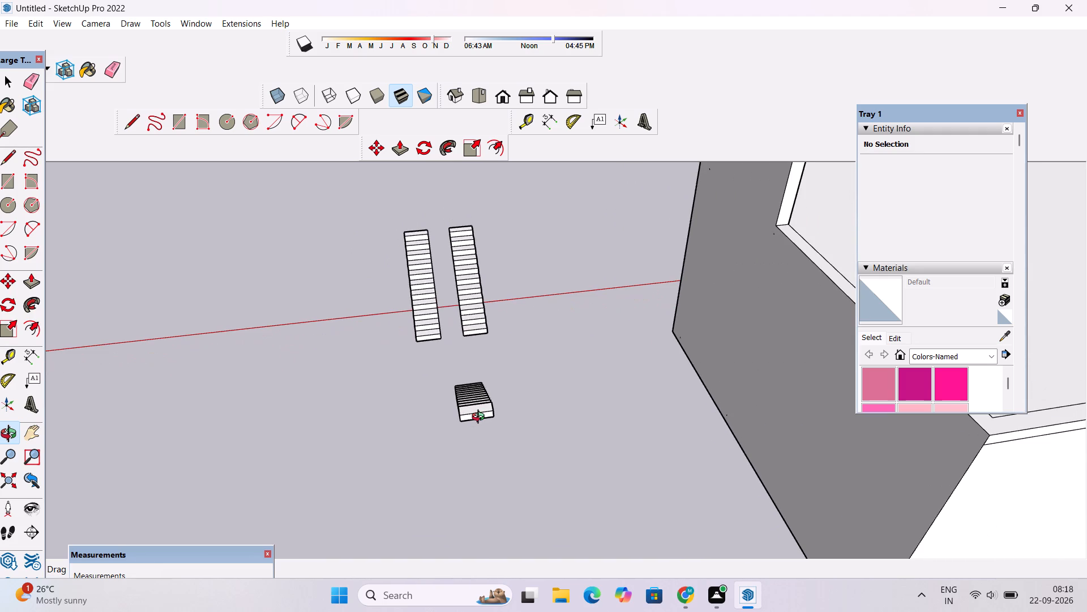
pyautogui.scroll(-2, 481, 418)
pyautogui.scroll(7, 483, 413)
pyautogui.keyDown('shift'); pyautogui.moveTo(490, 410); pyautogui.dragTo(464, 421); pyautogui.keyUp('shift')
pyautogui.scroll(-3, 464, 421)
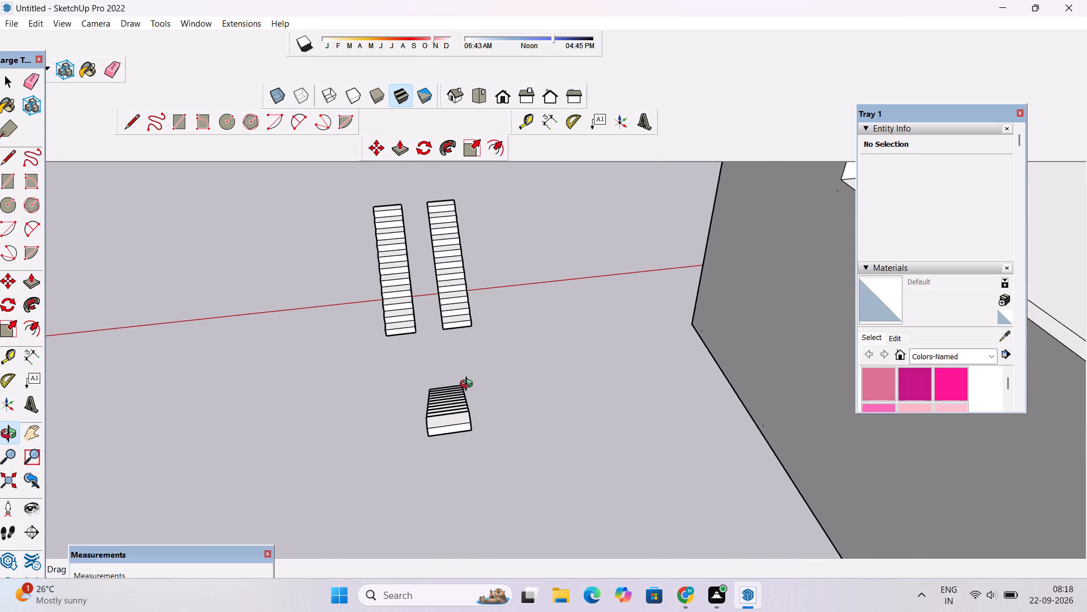
# Draw a 1' 6" line across the ungrouped staircase's side face, from the end step's inner corner to the bottom corner.
pyautogui.keyDown('shift'); pyautogui.moveTo(477, 404); pyautogui.dragTo(398, 445); pyautogui.keyUp('shift')
pyautogui.scroll(14, 447, 437)
pyautogui.keyDown('shift'); pyautogui.moveTo(437, 448); pyautogui.dragTo(413, 420); pyautogui.keyUp('shift')
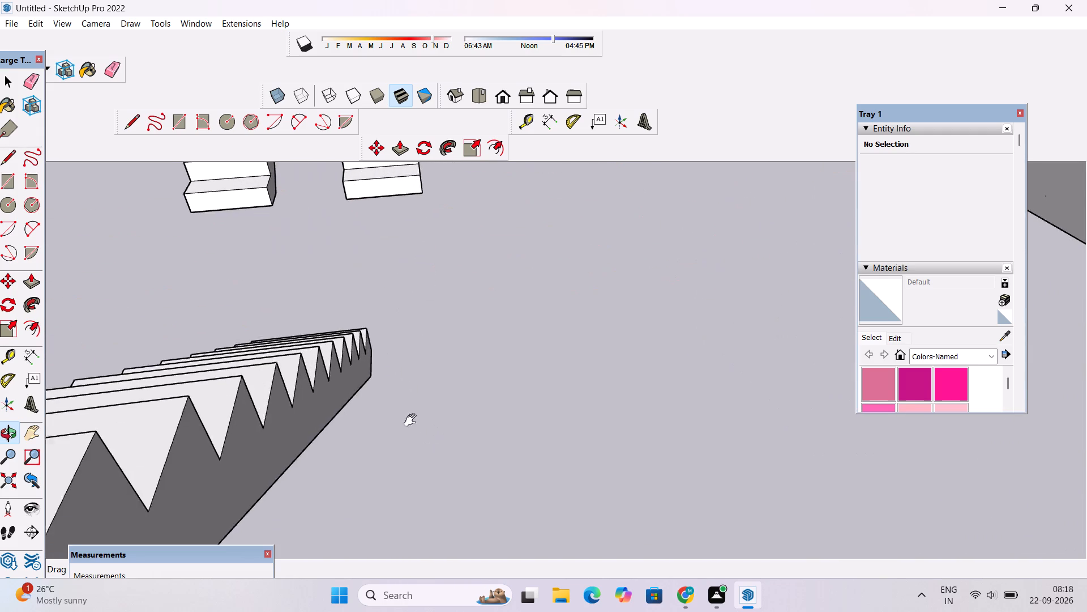
pyautogui.keyDown('shift'); pyautogui.moveTo(413, 420); pyautogui.dragTo(400, 377); pyautogui.keyUp('shift')
pyautogui.scroll(-5, 400, 377)
pyautogui.scroll(5, 333, 390)
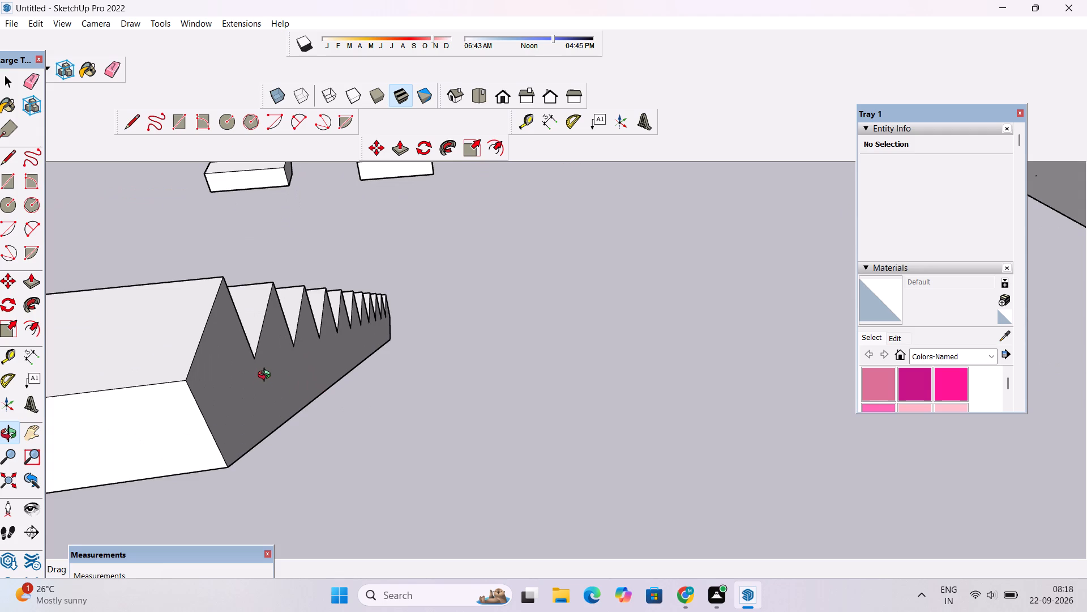
pyautogui.scroll(3, 268, 373)
pyautogui.keyDown('shift'); pyautogui.click(268, 373); pyautogui.keyUp('shift')
pyautogui.press('l')
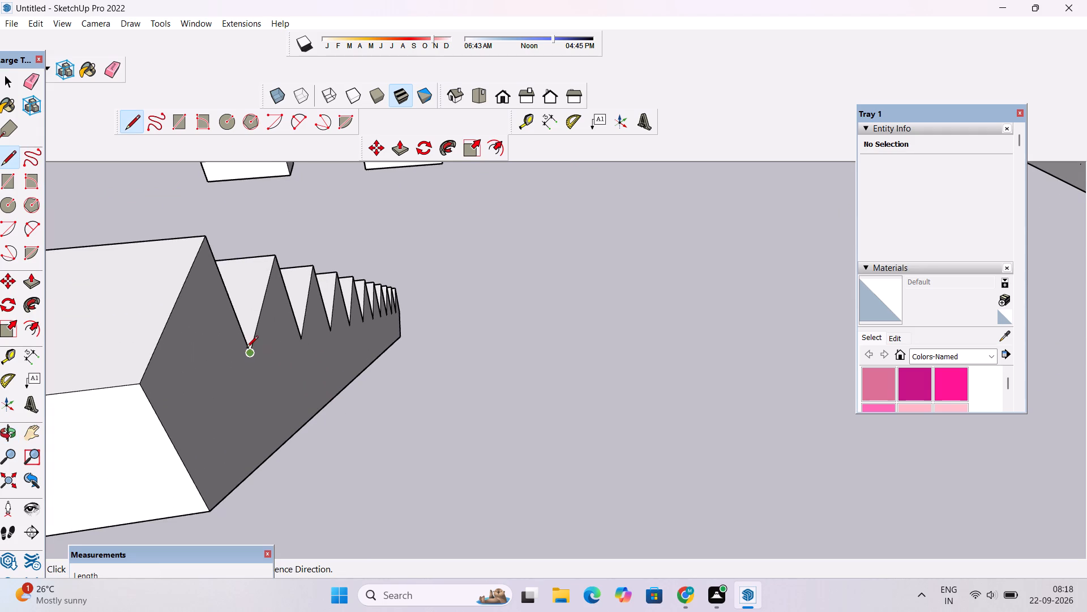
pyautogui.click(251, 352)
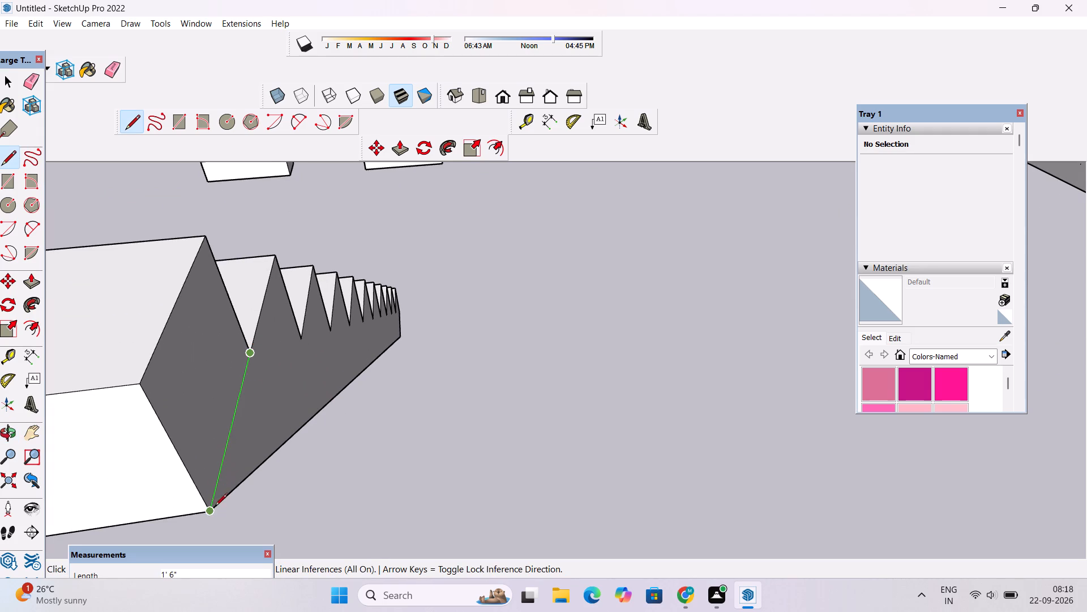
pyautogui.click(210, 514)
pyautogui.press('space')
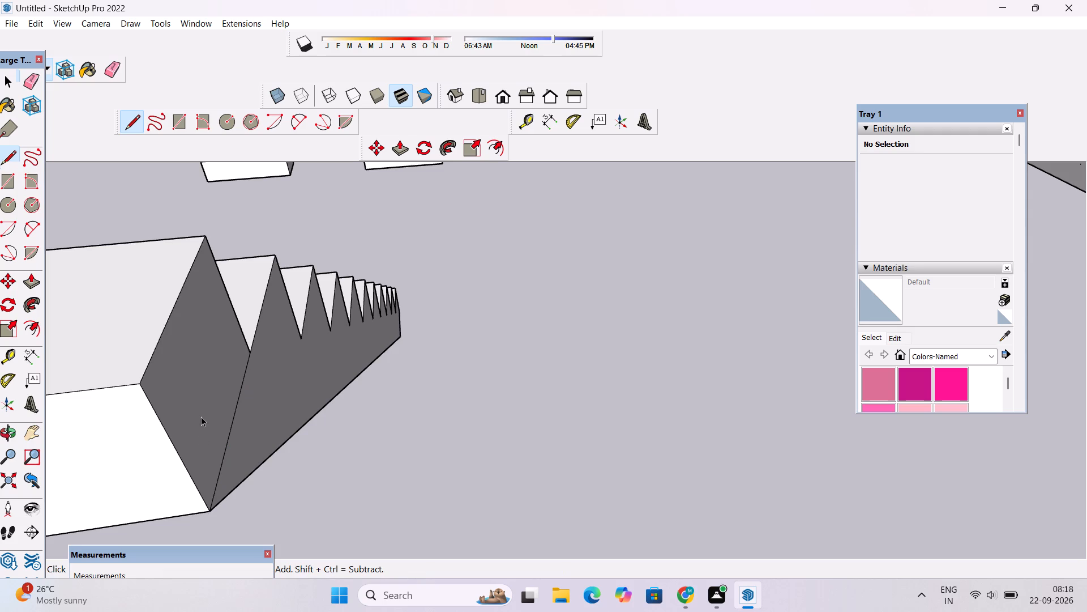
# Extrude the end step's separated side face outward by 1' on the ungrouped staircase with Push/Pull.
pyautogui.click(201, 415)
pyautogui.press('p')
pyautogui.scroll(-3, 201, 415)
pyautogui.click(201, 415)
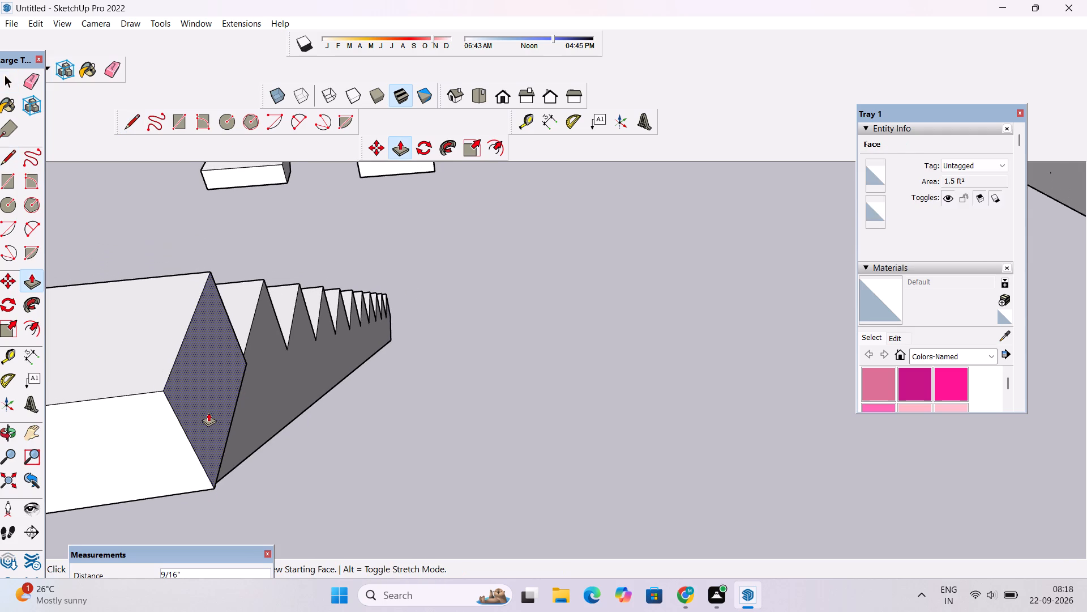
pyautogui.scroll(-7, 208, 413)
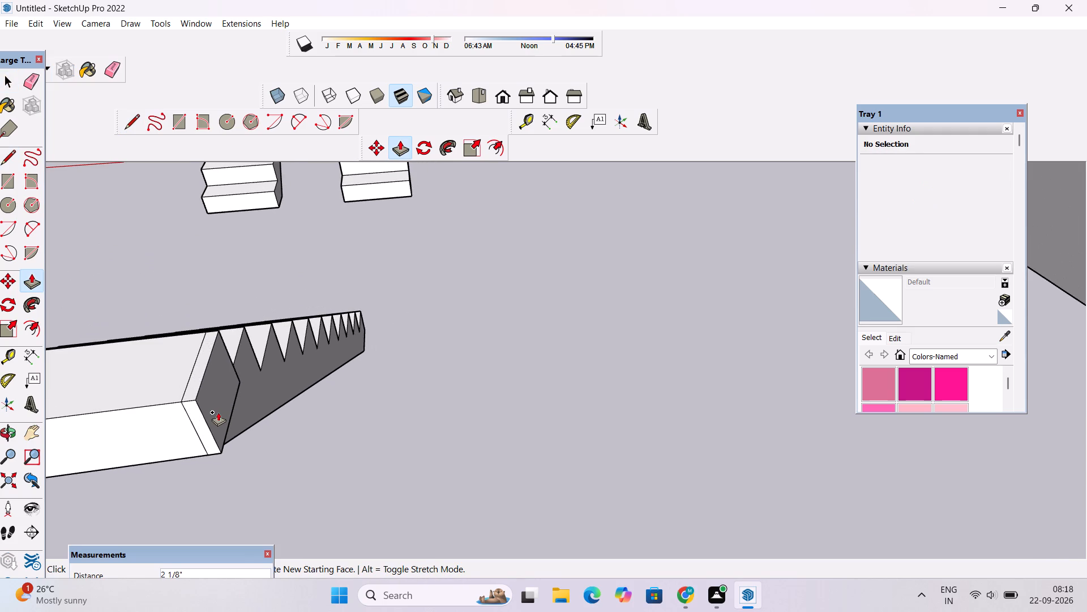
pyautogui.write("1'")
pyautogui.press('Return')
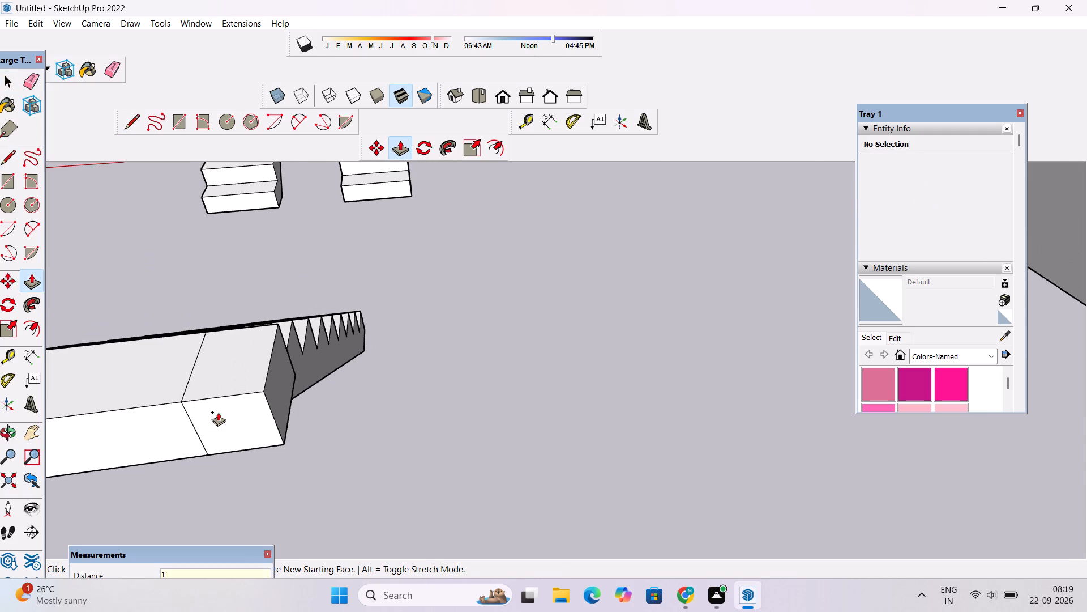
# Examine the extended end step and its alignment with the two reversed flights from several angles.
pyautogui.scroll(-8, 222, 411)
pyautogui.press('o')
pyautogui.scroll(-2, 240, 423)
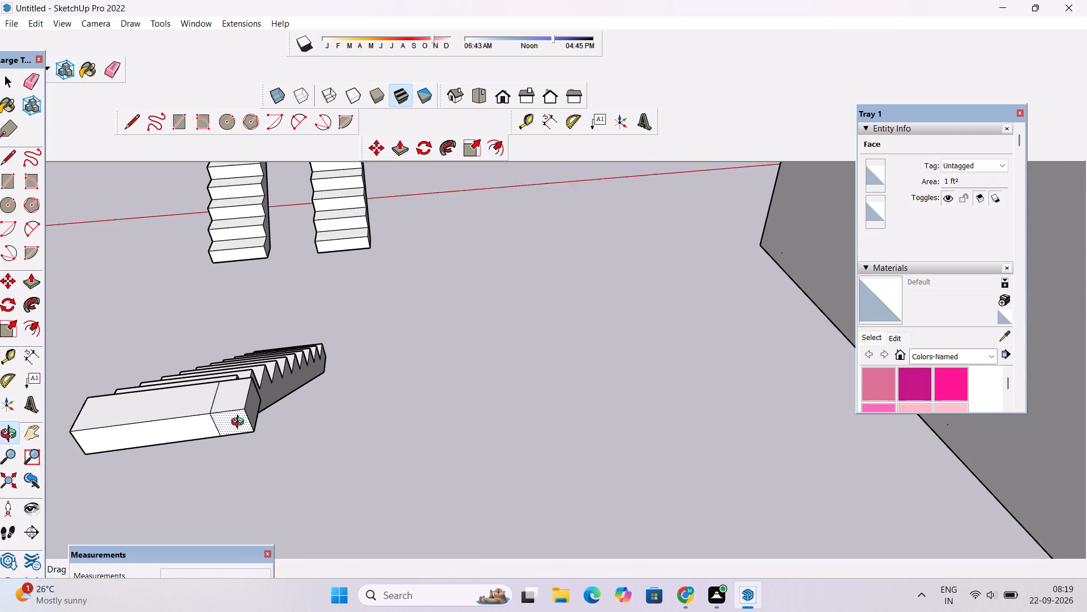
pyautogui.scroll(-2, 240, 423)
pyautogui.moveTo(248, 423); pyautogui.dragTo(217, 475)
pyautogui.scroll(-4, 219, 466)
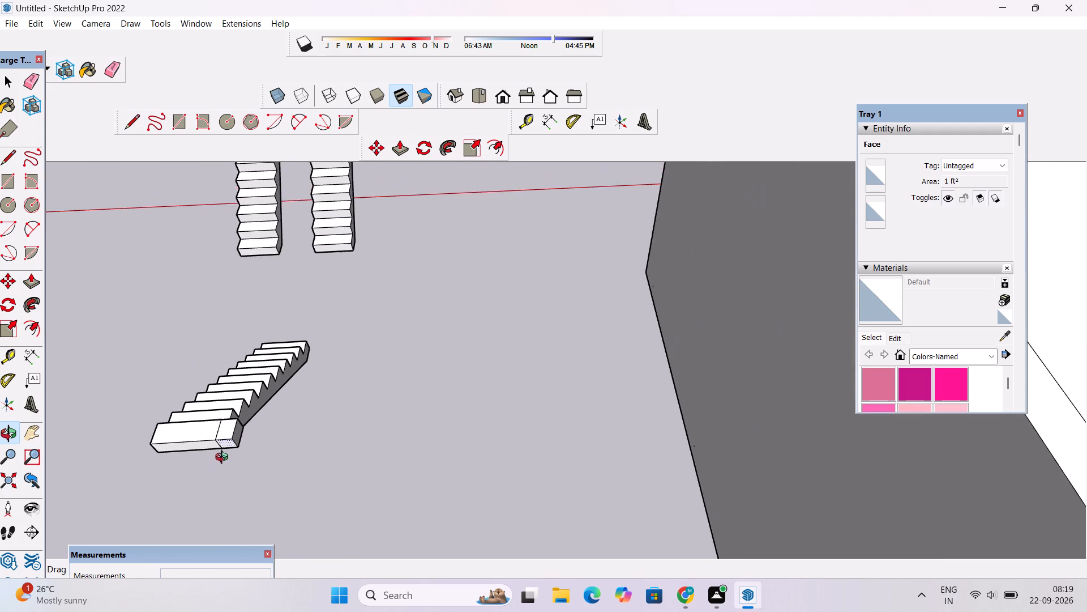
pyautogui.keyDown('shift'); pyautogui.moveTo(241, 433); pyautogui.dragTo(386, 497); pyautogui.keyUp('shift')
pyautogui.scroll(2, 384, 499)
pyautogui.moveTo(379, 505); pyautogui.dragTo(399, 469)
pyautogui.moveTo(400, 483); pyautogui.dragTo(380, 483)
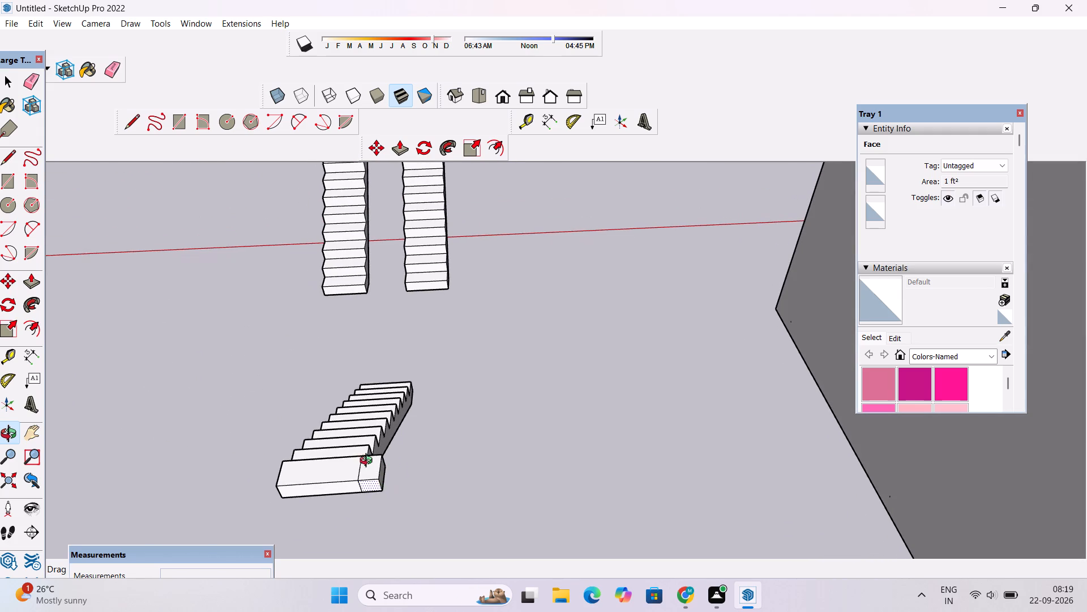
pyautogui.scroll(-2, 369, 458)
pyautogui.keyDown('shift'); pyautogui.moveTo(375, 450); pyautogui.dragTo(398, 424); pyautogui.keyUp('shift')
pyautogui.scroll(-1, 398, 422)
pyautogui.keyDown('shift'); pyautogui.click(397, 422); pyautogui.keyUp('shift')
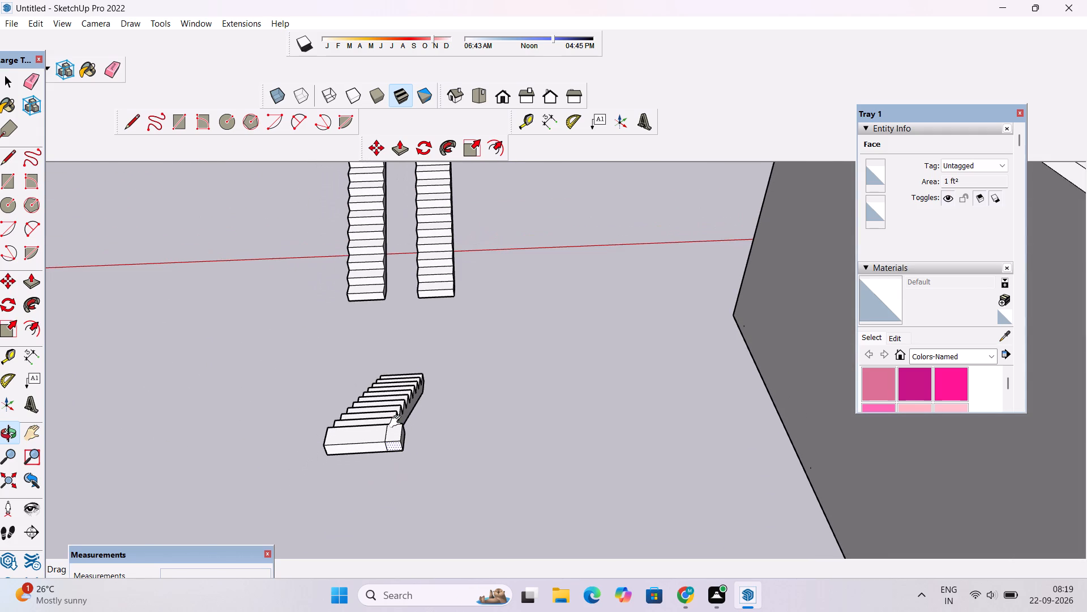
pyautogui.keyDown('shift'); pyautogui.moveTo(395, 420); pyautogui.dragTo(414, 413); pyautogui.keyUp('shift')
pyautogui.scroll(-3, 414, 413)
pyautogui.moveTo(433, 407); pyautogui.dragTo(436, 441)
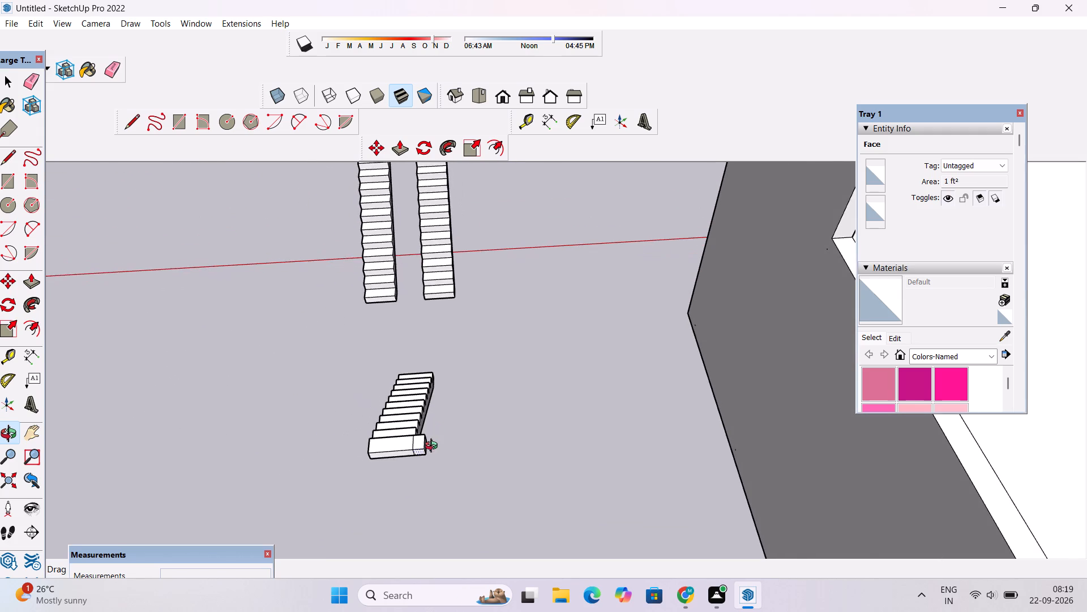
pyautogui.scroll(3, 391, 428)
pyautogui.moveTo(353, 461); pyautogui.dragTo(400, 356)
pyautogui.moveTo(571, 419); pyautogui.dragTo(508, 515)
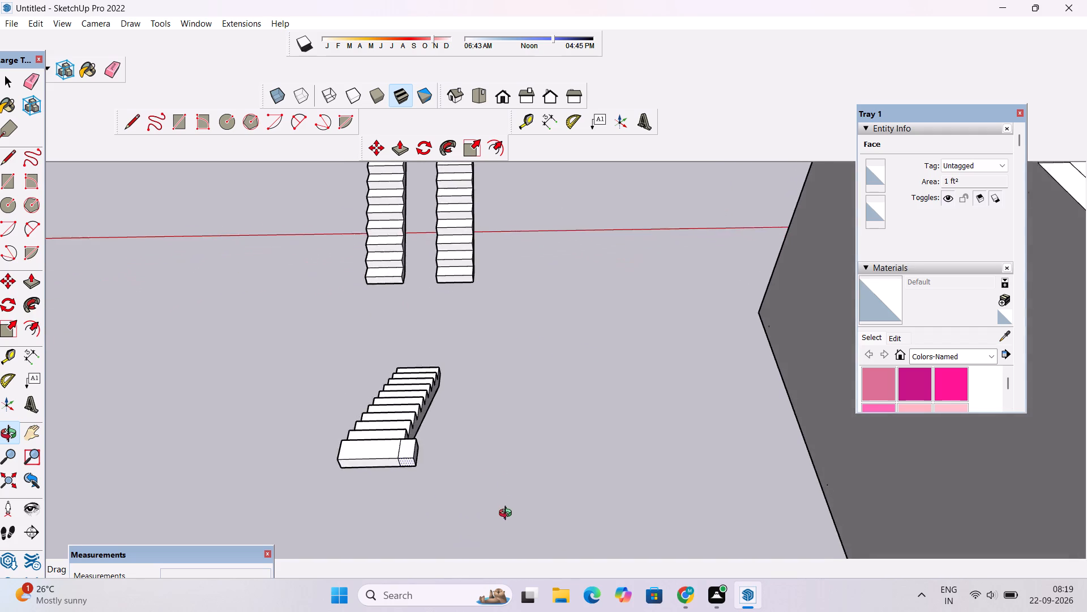
pyautogui.moveTo(508, 515); pyautogui.dragTo(508, 521)
pyautogui.scroll(-4, 423, 452)
pyautogui.keyDown('shift'); pyautogui.moveTo(413, 458); pyautogui.dragTo(470, 492); pyautogui.keyUp('shift')
pyautogui.scroll(3, 485, 456)
pyautogui.keyDown('shift'); pyautogui.moveTo(490, 440); pyautogui.dragTo(448, 465); pyautogui.keyUp('shift')
pyautogui.scroll(-4, 448, 465)
pyautogui.scroll(4, 447, 381)
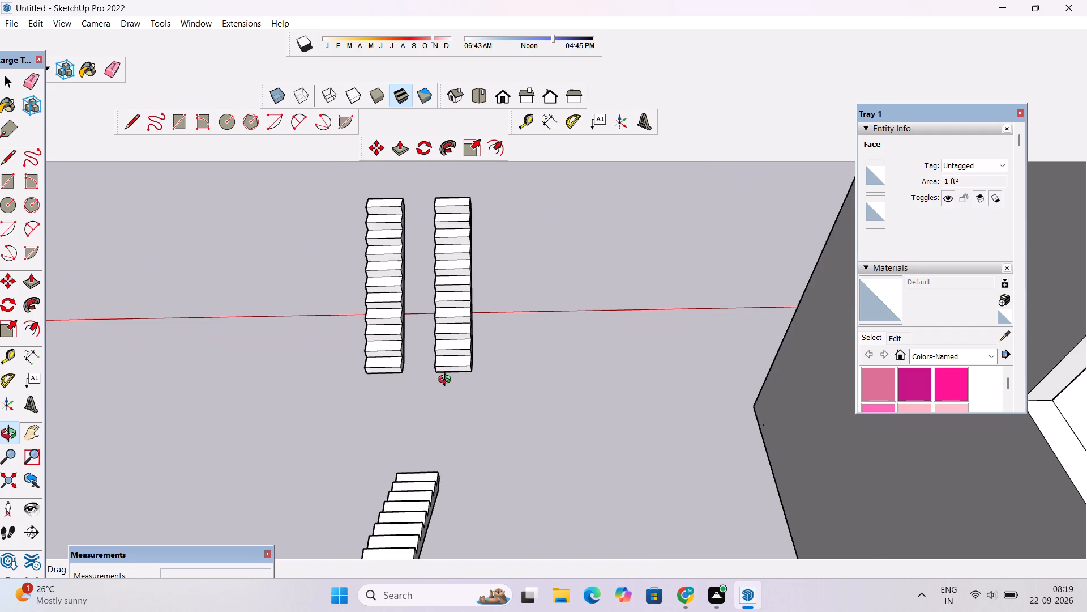
# Move the reversed flight farther from the house about 36' 7 1/2" away from the house and the other flights.
pyautogui.press('space')
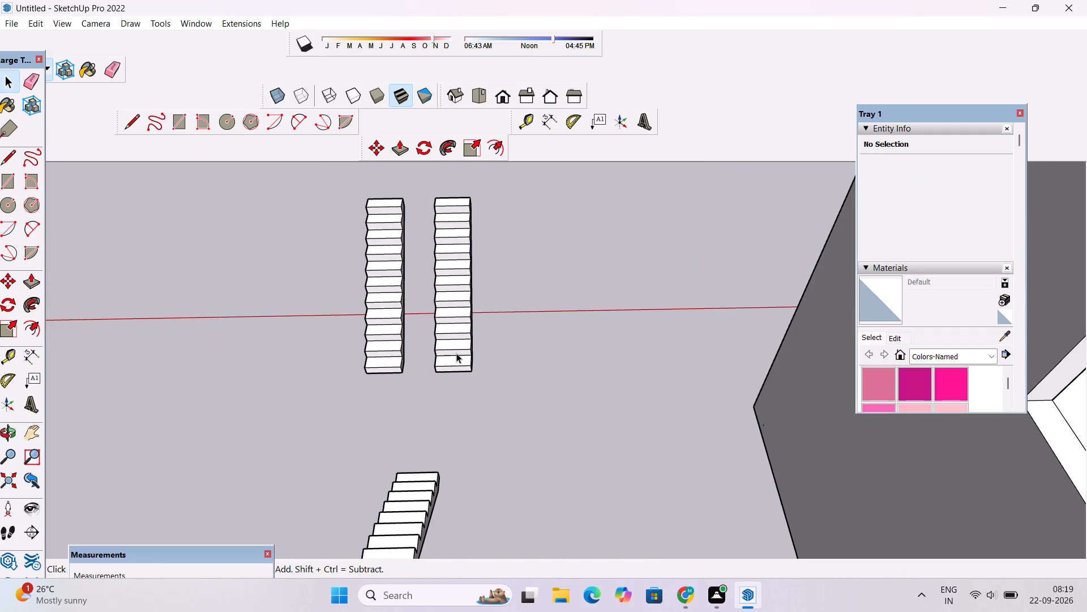
pyautogui.click(391, 359)
pyautogui.press('m')
pyautogui.scroll(3, 384, 381)
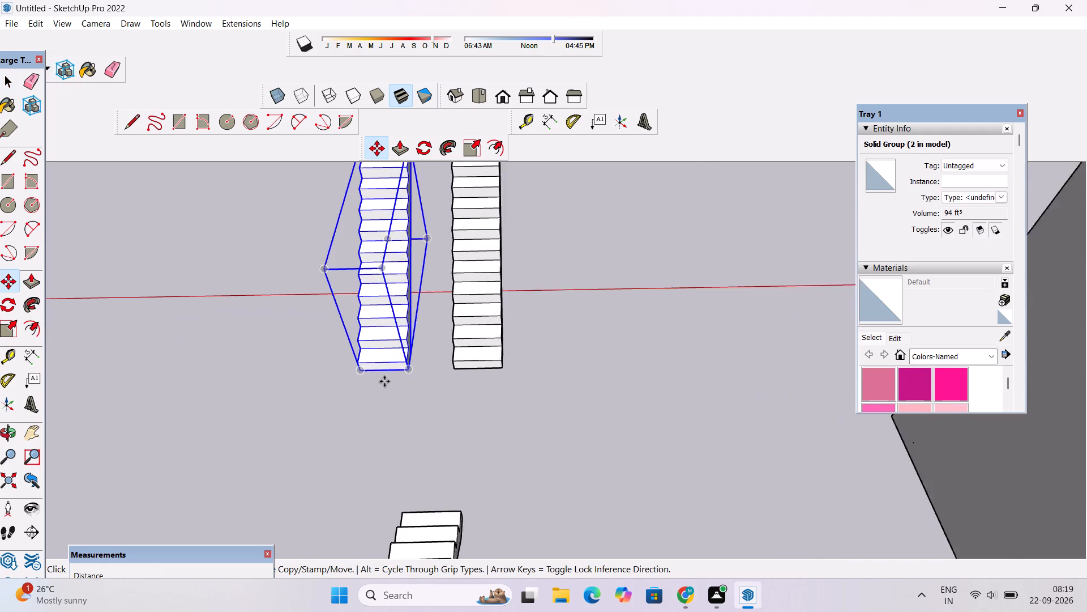
pyautogui.scroll(1, 384, 381)
pyautogui.click(356, 369)
pyautogui.scroll(-11, 222, 368)
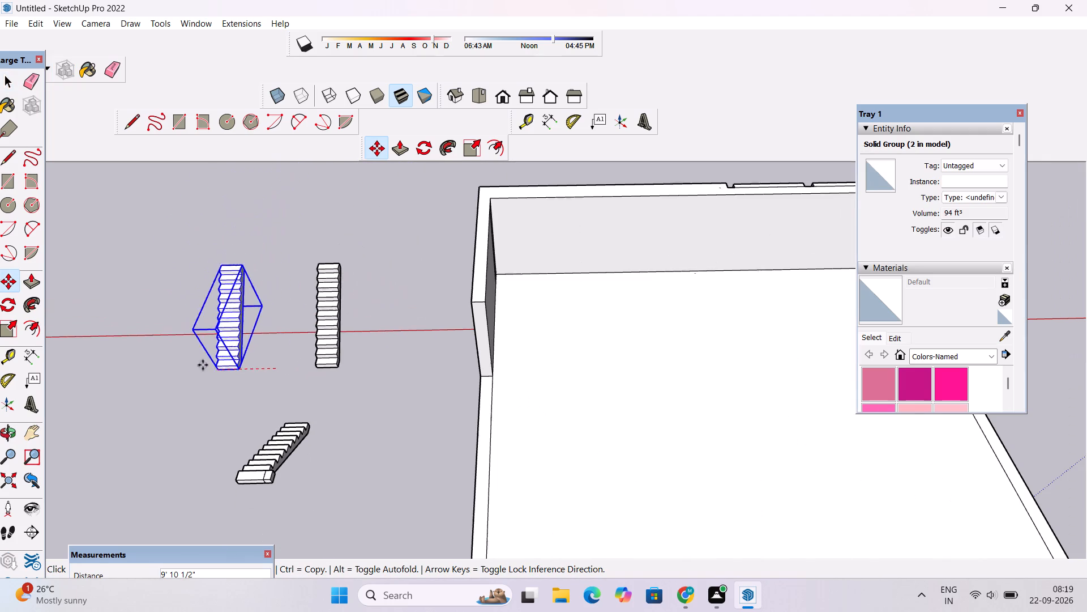
pyautogui.click(78, 379)
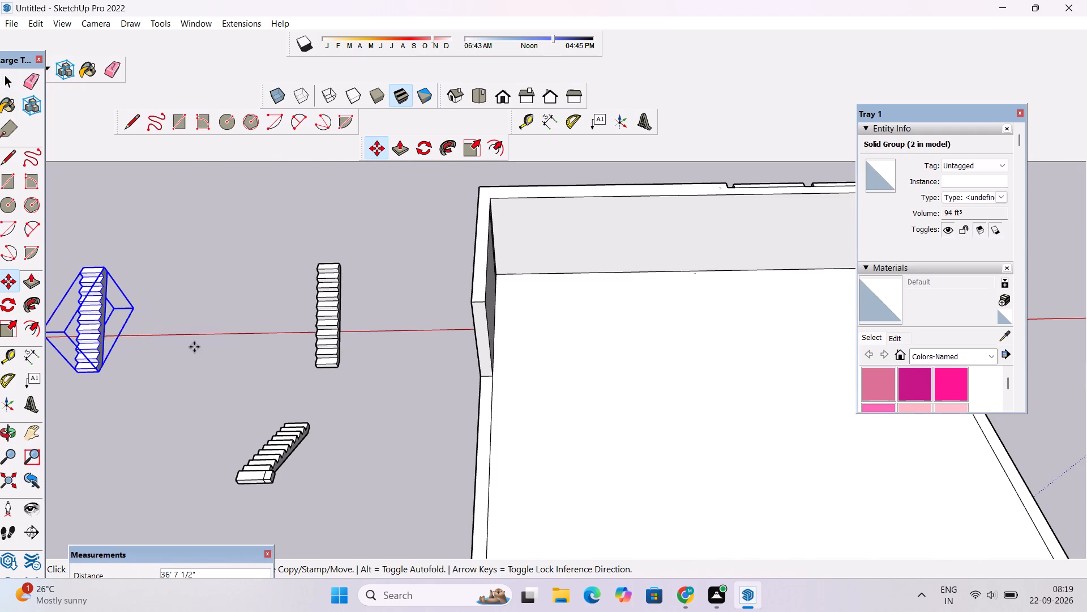
# Explode the group of the reversed flight nearest the house.
pyautogui.press('space')
pyautogui.moveTo(405, 236); pyautogui.dragTo(275, 388)
pyautogui.scroll(8, 296, 353)
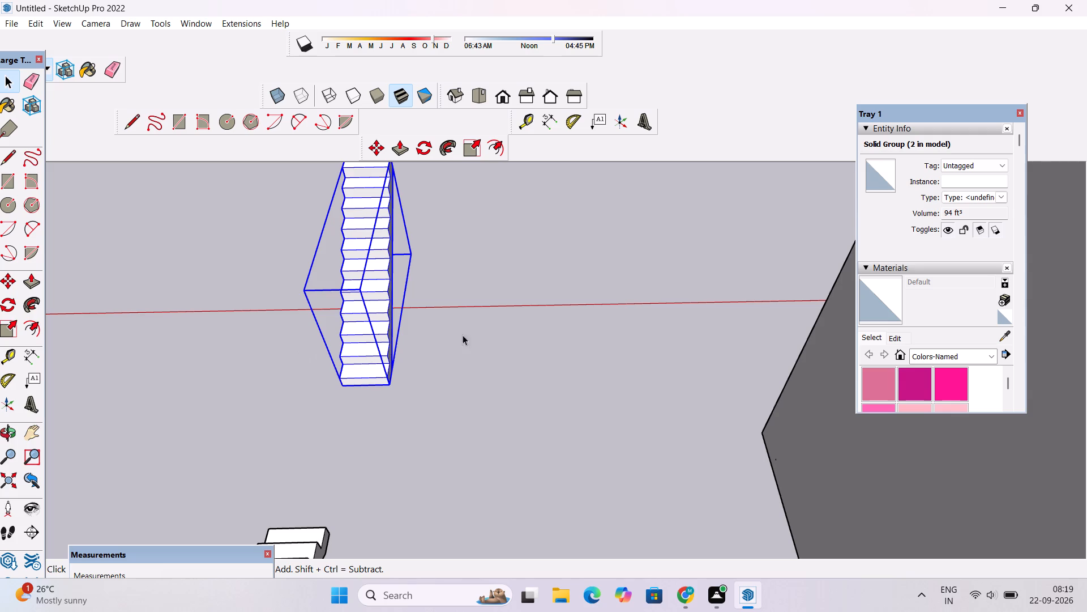
pyautogui.click(488, 329)
pyautogui.click(353, 299)
pyautogui.scroll(1, 353, 401)
pyautogui.press('m')
pyautogui.scroll(3, 353, 401)
pyautogui.press('space')
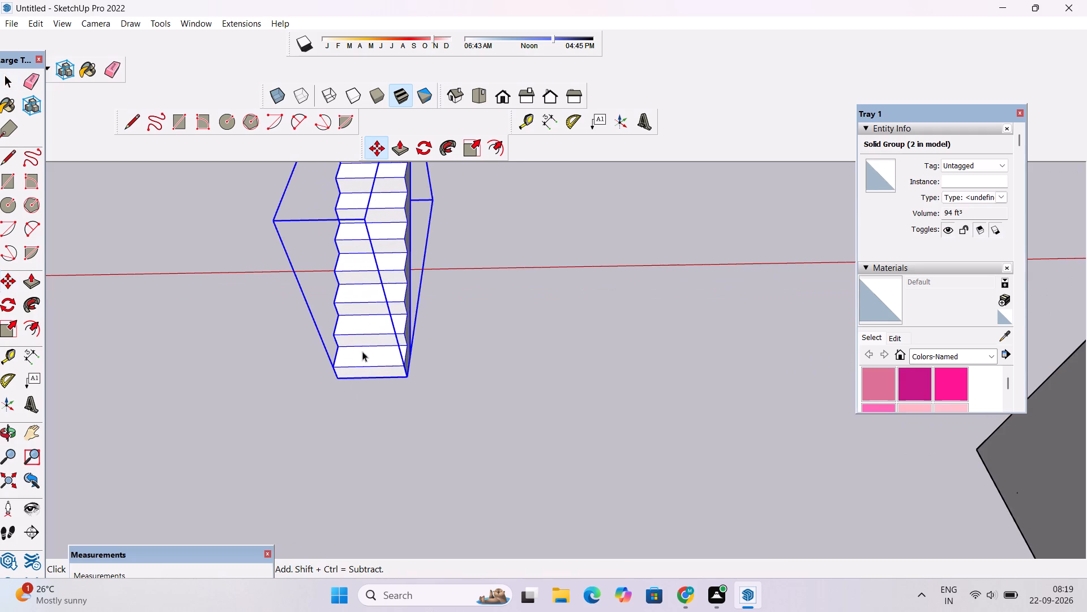
pyautogui.rightClick(362, 351)
pyautogui.click(421, 199)
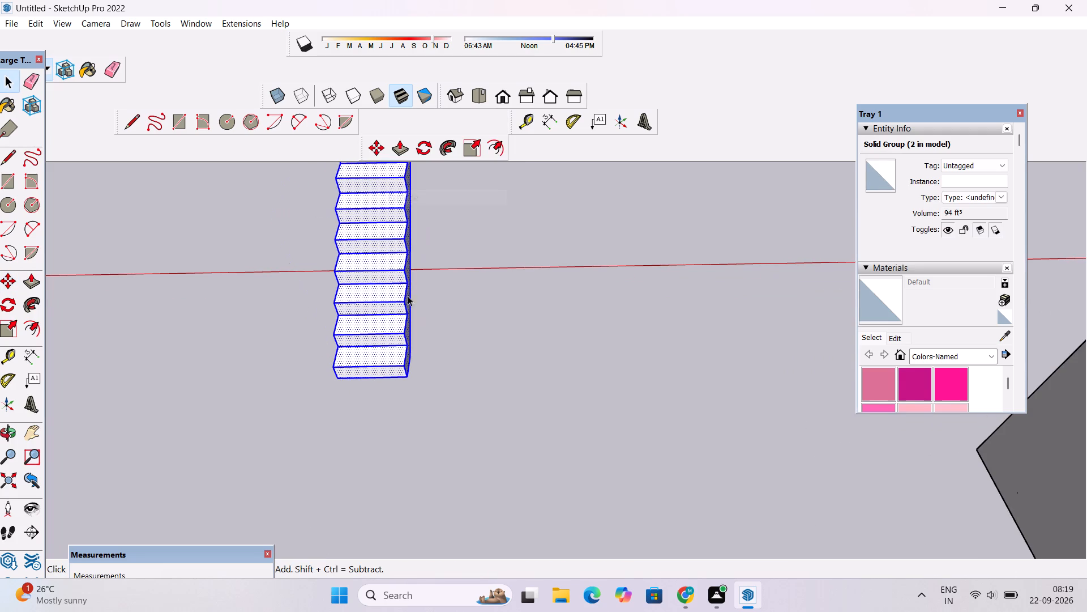
# Move the exploded flight by its bottom corner onto the rear outer corner of the ungrouped staircase's extended end step.
pyautogui.press('m')
pyautogui.scroll(4, 353, 393)
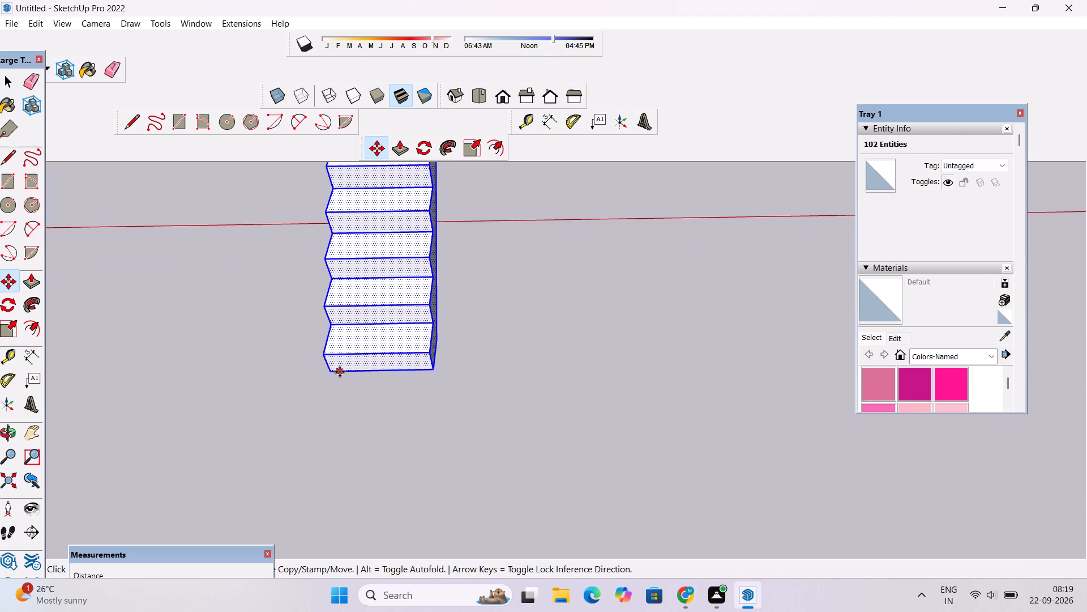
pyautogui.click(330, 369)
pyautogui.scroll(-4, 347, 364)
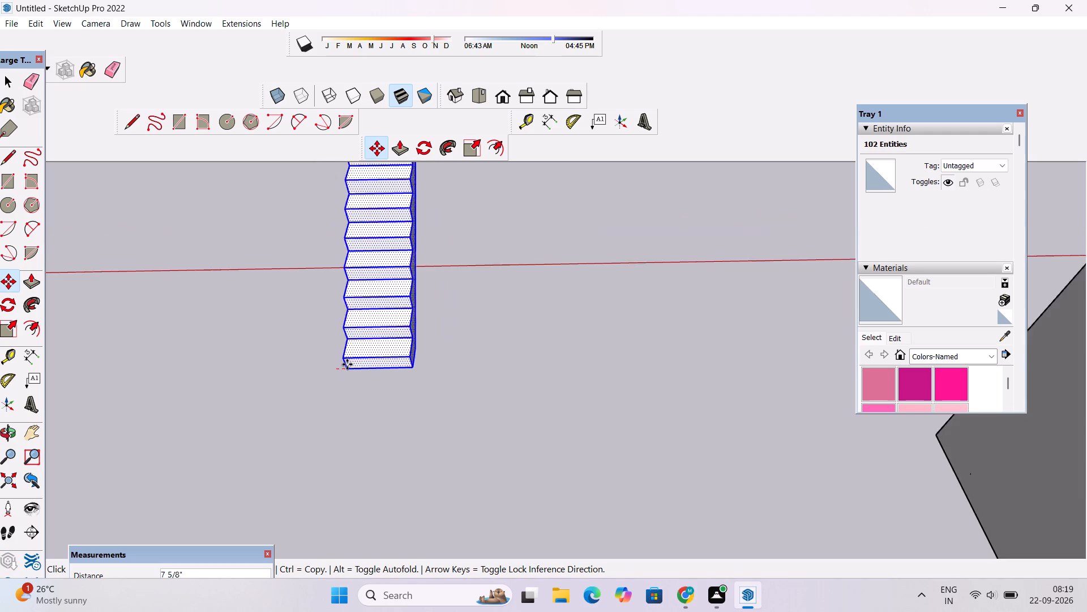
pyautogui.scroll(-15, 347, 364)
pyautogui.scroll(5, 342, 414)
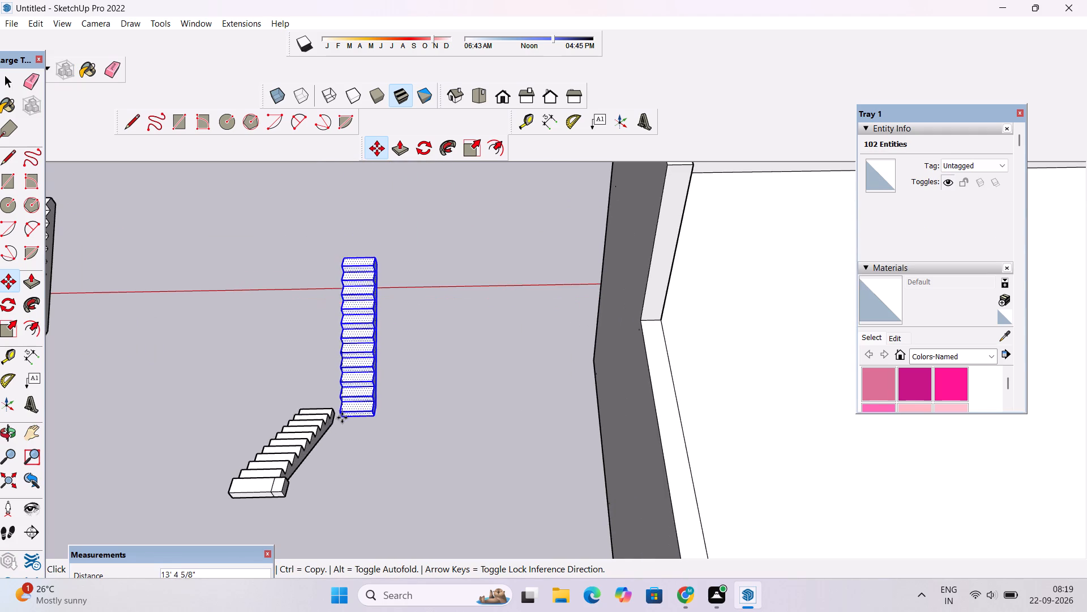
pyautogui.scroll(8, 302, 494)
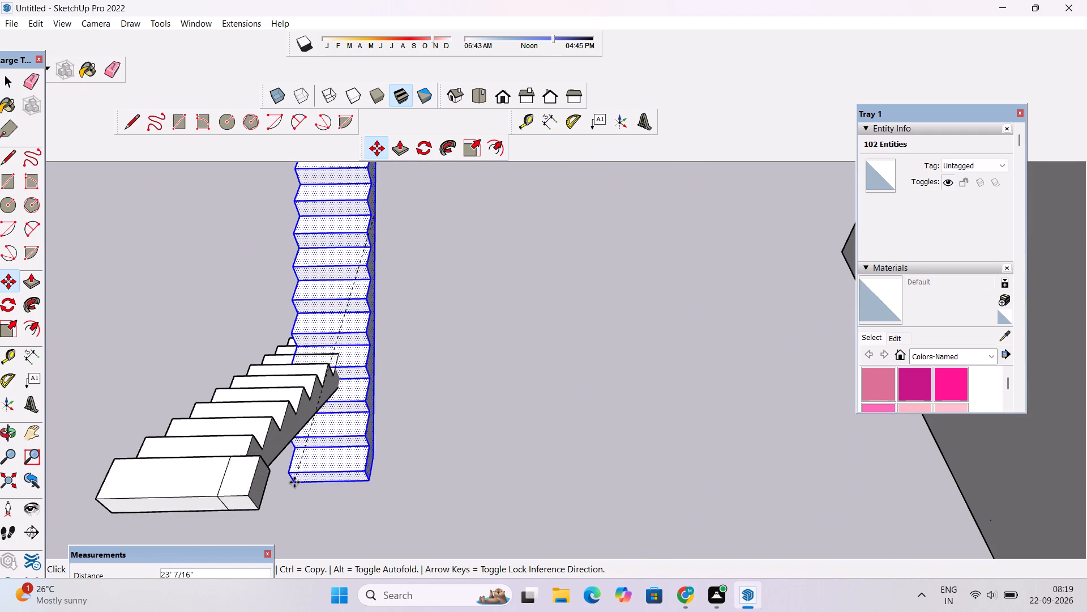
pyautogui.scroll(3, 294, 478)
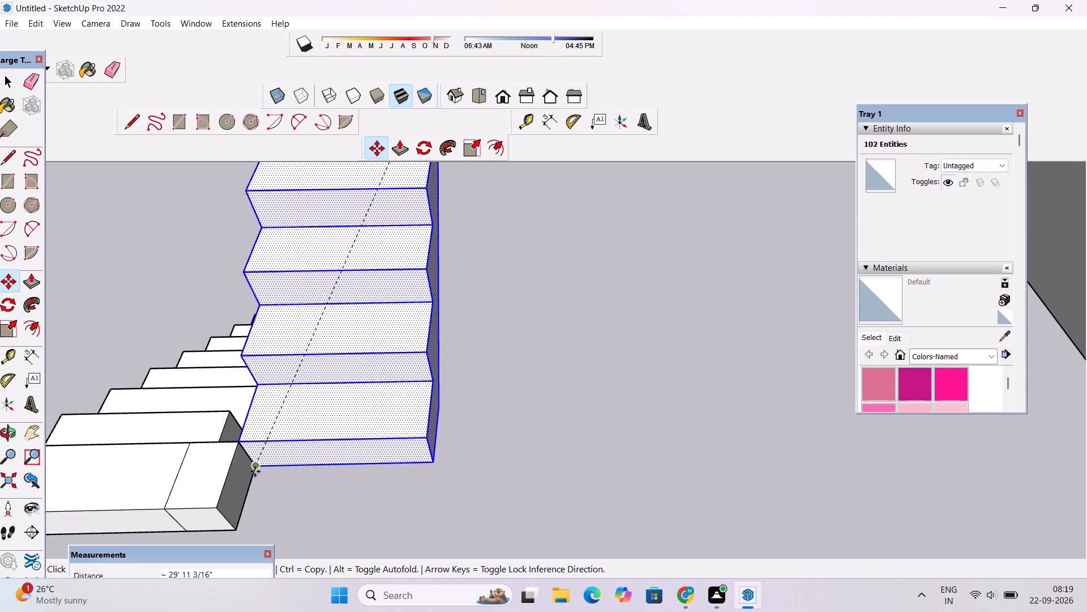
pyautogui.scroll(10, 256, 471)
pyautogui.scroll(-2, 256, 471)
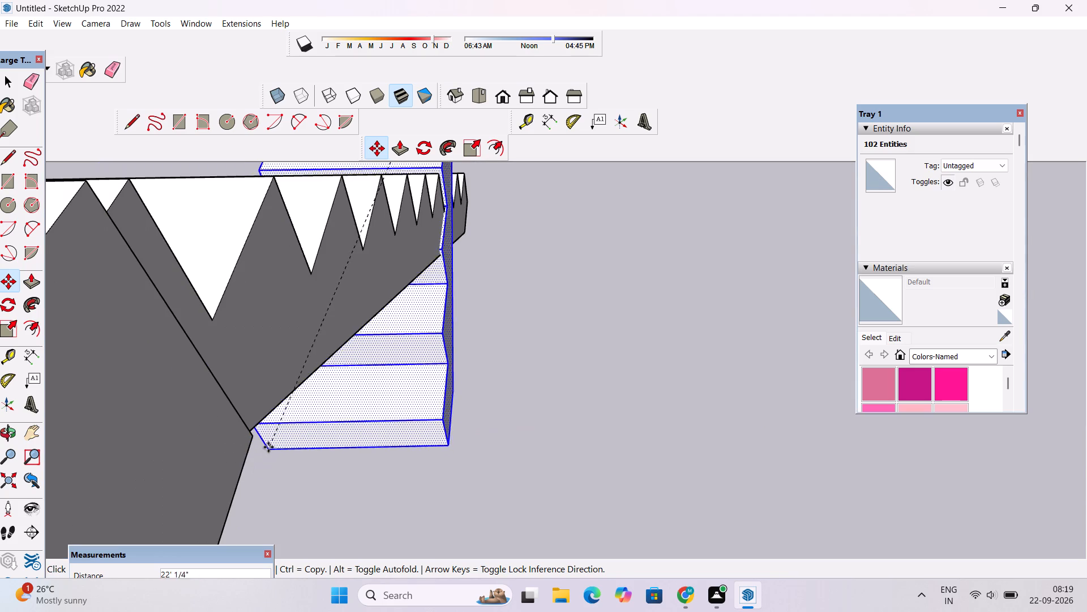
pyautogui.click(255, 435)
pyautogui.scroll(-10, 257, 453)
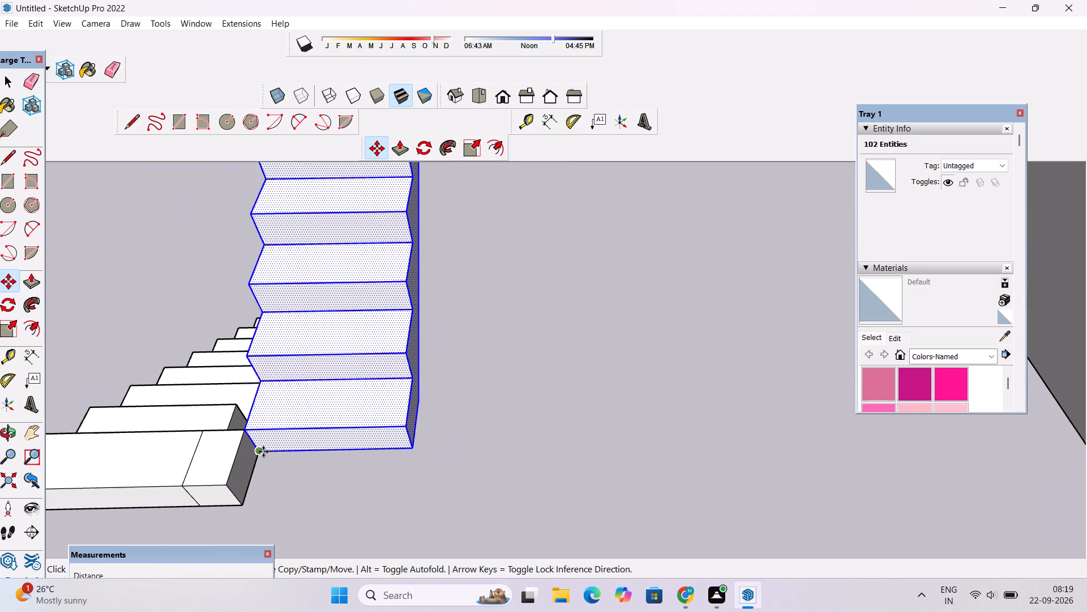
# Examine the corner junction between the two adjoining flights and their placement beside the house from several sides.
pyautogui.press('o')
pyautogui.scroll(-3, 270, 447)
pyautogui.keyDown('shift'); pyautogui.moveTo(271, 446); pyautogui.dragTo(320, 453); pyautogui.keyUp('shift')
pyautogui.scroll(-3, 321, 453)
pyautogui.moveTo(308, 472); pyautogui.dragTo(314, 439)
pyautogui.scroll(-4, 314, 435)
pyautogui.moveTo(314, 435); pyautogui.dragTo(352, 467)
pyautogui.scroll(-5, 352, 461)
pyautogui.moveTo(343, 461); pyautogui.dragTo(529, 364)
pyautogui.scroll(-10, 538, 352)
pyautogui.moveTo(529, 397); pyautogui.dragTo(546, 411)
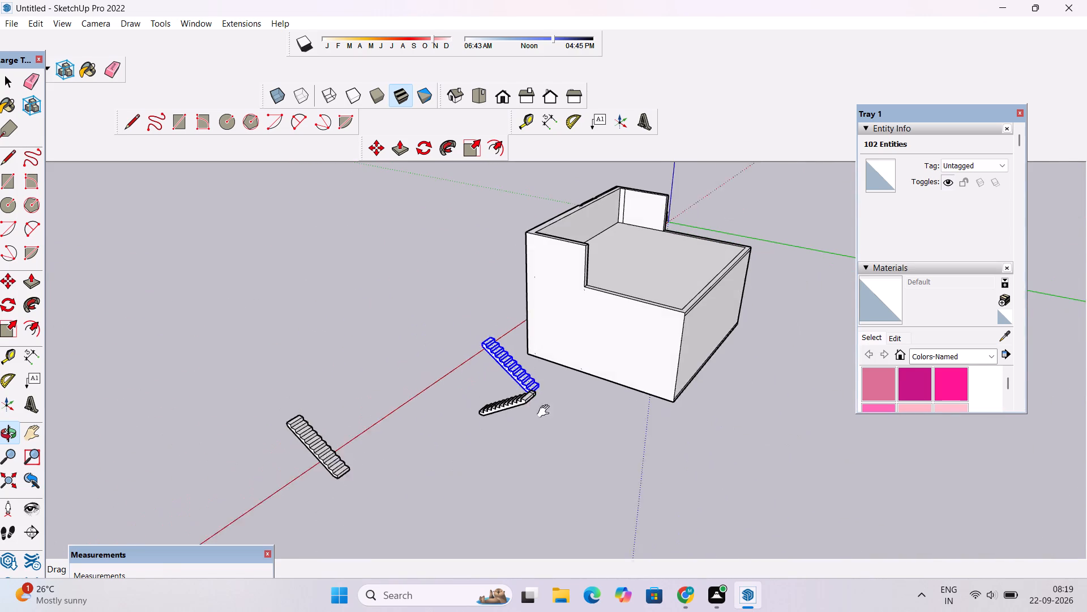
pyautogui.moveTo(546, 411); pyautogui.dragTo(567, 412)
pyautogui.keyDown('shift'); pyautogui.moveTo(557, 401); pyautogui.dragTo(519, 414); pyautogui.keyUp('shift')
pyautogui.scroll(1, 515, 410)
pyautogui.keyDown('shift'); pyautogui.moveTo(515, 410); pyautogui.dragTo(511, 416); pyautogui.keyUp('shift')
pyautogui.scroll(3, 511, 416)
pyautogui.moveTo(511, 416); pyautogui.dragTo(521, 452)
pyautogui.scroll(3, 523, 432)
pyautogui.moveTo(541, 440); pyautogui.dragTo(463, 452)
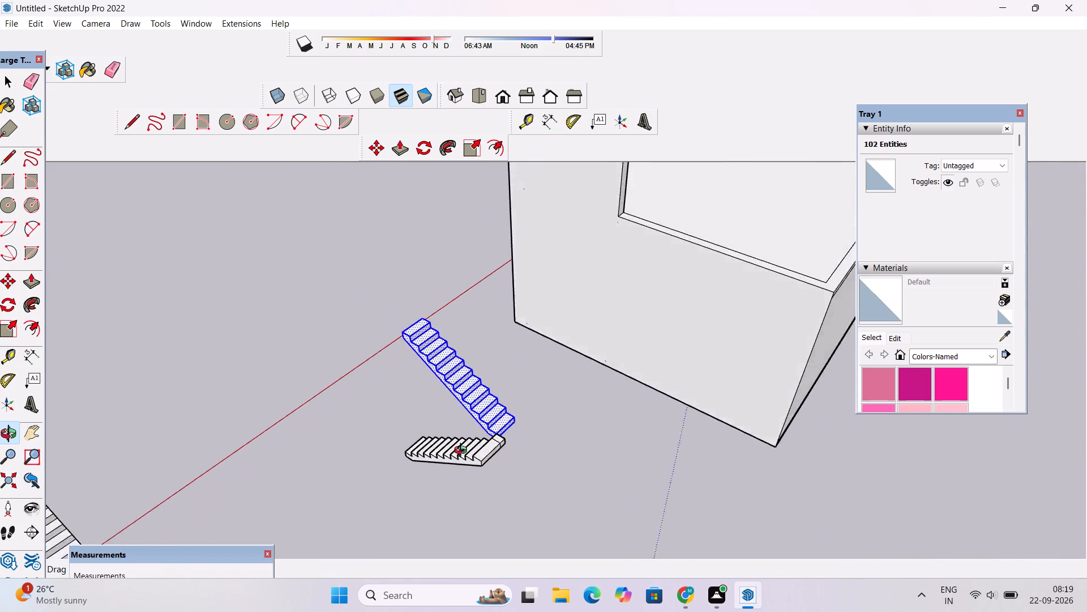
pyautogui.moveTo(463, 452); pyautogui.dragTo(329, 448)
pyautogui.scroll(5, 407, 381)
pyautogui.keyDown('shift'); pyautogui.moveTo(408, 381); pyautogui.dragTo(409, 431); pyautogui.keyUp('shift')
pyautogui.press('space')
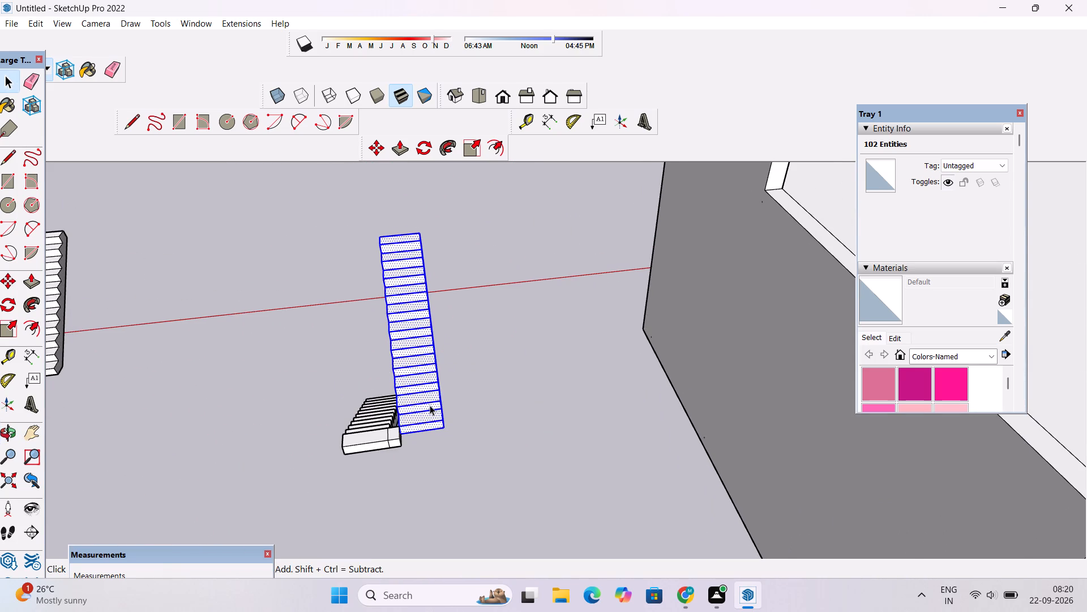
pyautogui.scroll(3, 430, 405)
pyautogui.press('o')
pyautogui.moveTo(436, 437); pyautogui.dragTo(426, 378)
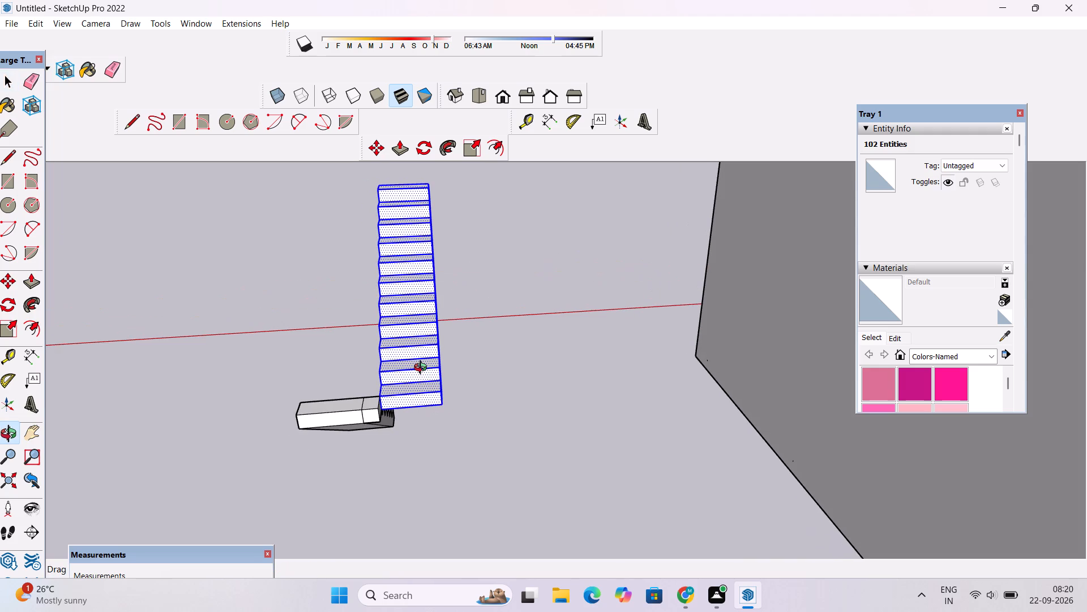
pyautogui.scroll(-3, 423, 368)
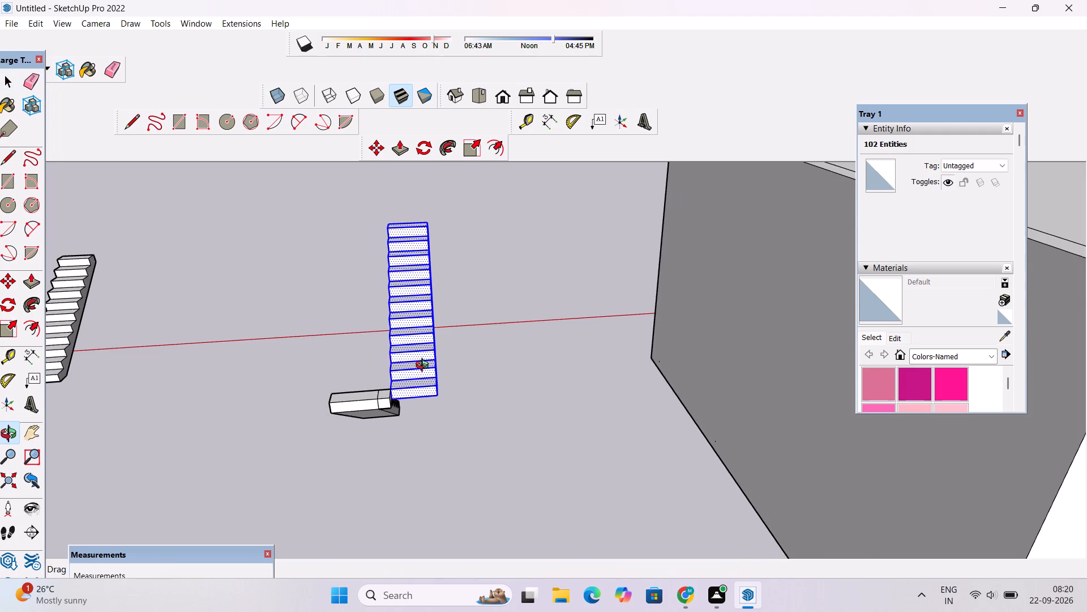
pyautogui.moveTo(425, 366); pyautogui.dragTo(427, 380)
pyautogui.click(427, 377)
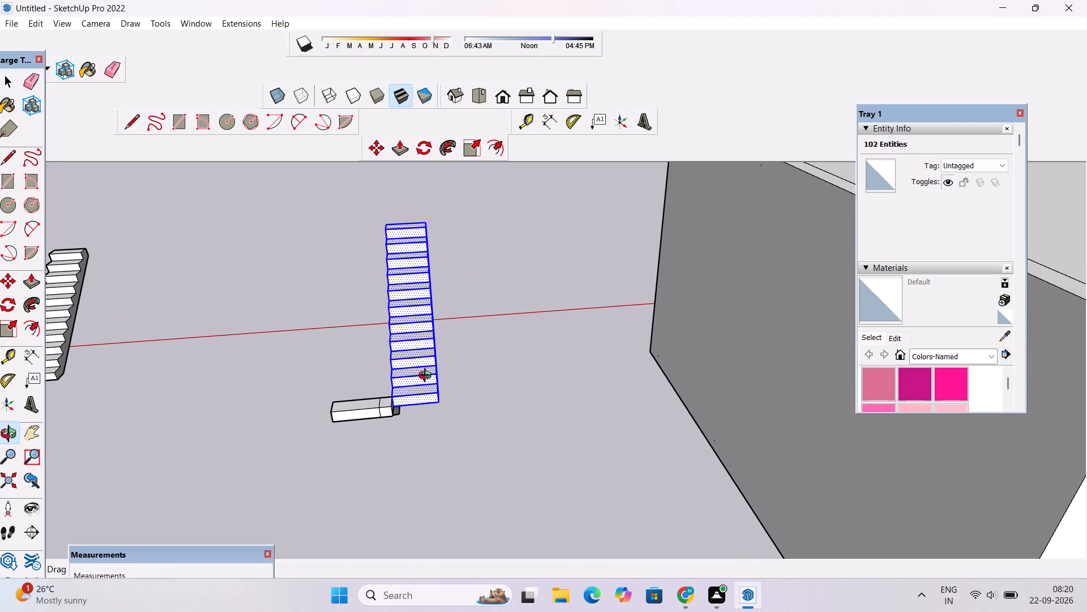
pyautogui.moveTo(427, 377); pyautogui.dragTo(429, 394)
pyautogui.scroll(1, 430, 397)
pyautogui.moveTo(445, 425); pyautogui.dragTo(524, 444)
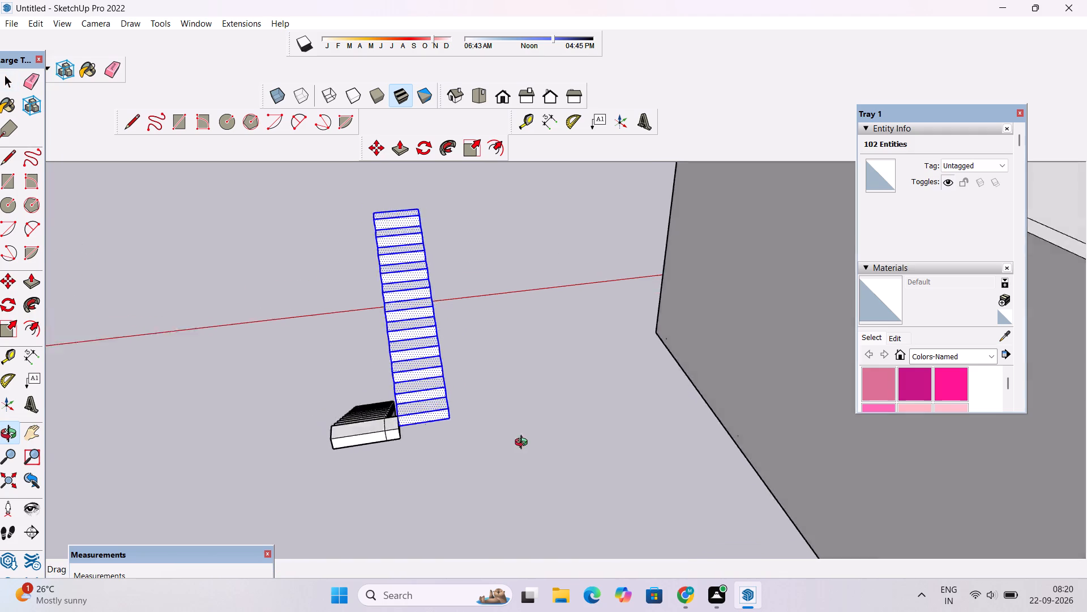
pyautogui.moveTo(524, 444); pyautogui.dragTo(579, 446)
pyautogui.keyDown('shift'); pyautogui.moveTo(557, 464); pyautogui.dragTo(532, 422); pyautogui.keyUp('shift')
pyautogui.scroll(-2, 530, 417)
pyautogui.moveTo(535, 413); pyautogui.dragTo(503, 420)
pyautogui.scroll(3, 494, 416)
pyautogui.keyDown('shift'); pyautogui.moveTo(494, 415); pyautogui.dragTo(439, 420); pyautogui.keyUp('shift')
# Push/Pull the upper flight's lowest riser face outward, flush with the front of the lower flight's extended end step.
pyautogui.press('space')
pyautogui.click(380, 381)
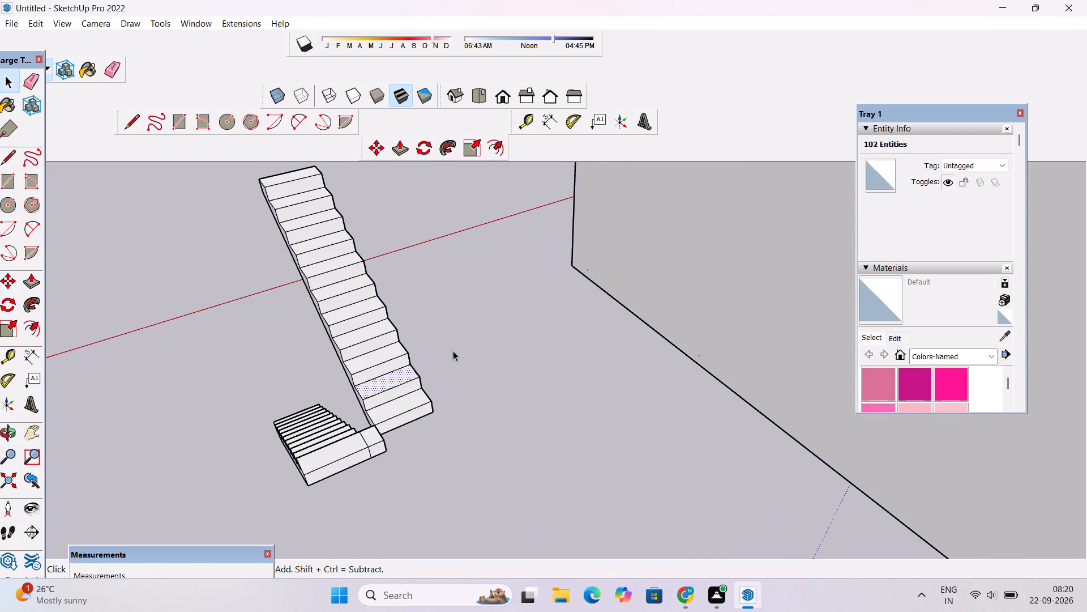
pyautogui.click(453, 351)
pyautogui.scroll(4, 416, 436)
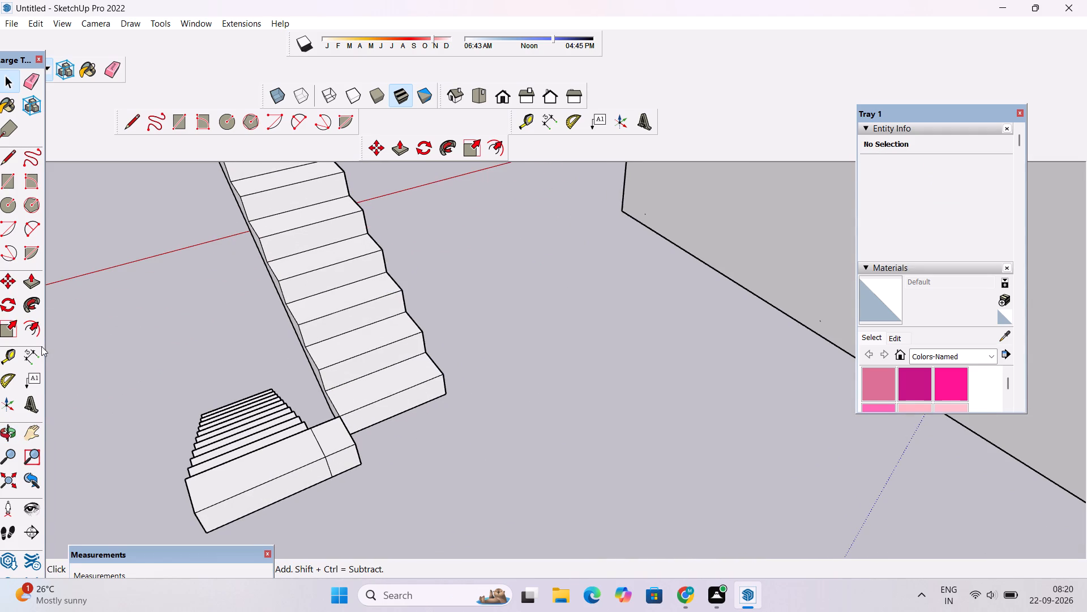
pyautogui.click(31, 284)
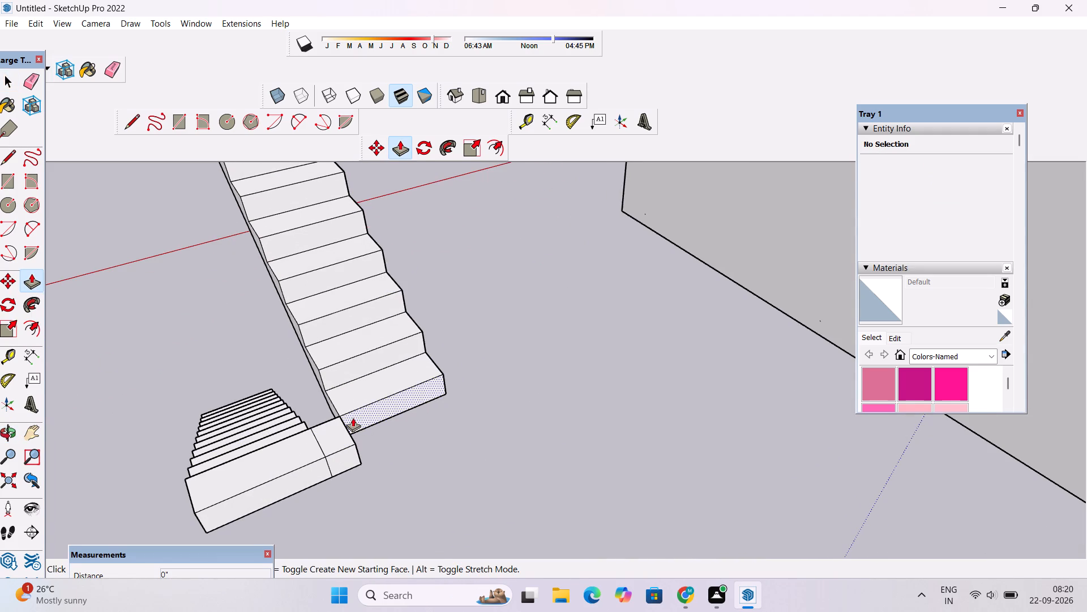
pyautogui.click(353, 418)
pyautogui.click(353, 445)
# Examine the joined flights and their placement beside the house from several sides.
pyautogui.scroll(-5, 566, 466)
pyautogui.scroll(3, 344, 456)
pyautogui.click(9, 439)
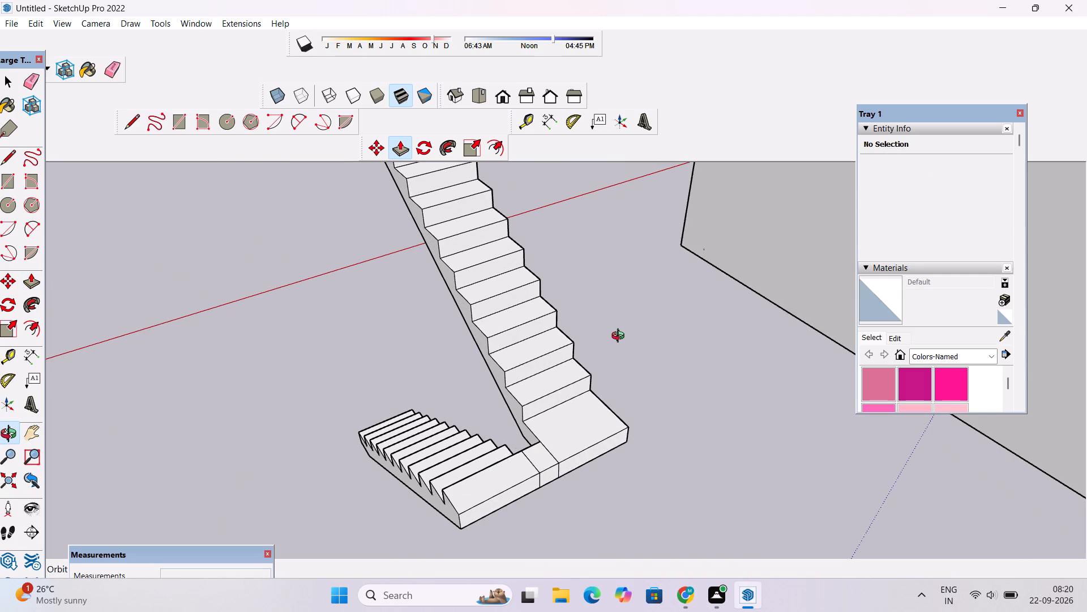
pyautogui.moveTo(621, 337); pyautogui.dragTo(412, 369)
pyautogui.scroll(-6, 411, 380)
pyautogui.moveTo(487, 459); pyautogui.dragTo(632, 432)
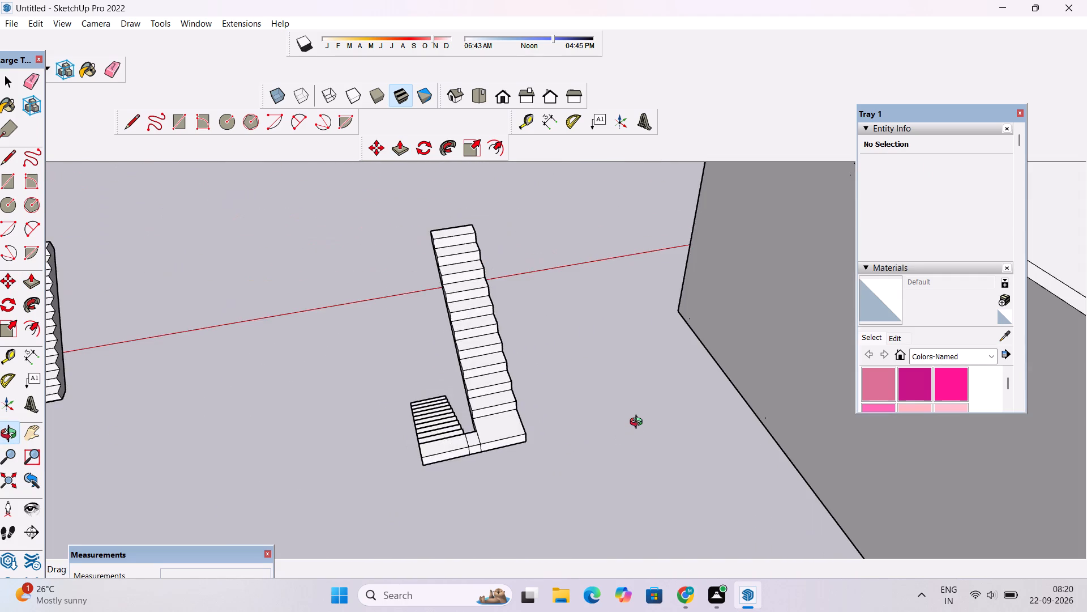
pyautogui.scroll(-4, 638, 398)
pyautogui.moveTo(485, 444); pyautogui.dragTo(692, 479)
pyautogui.scroll(-4, 653, 456)
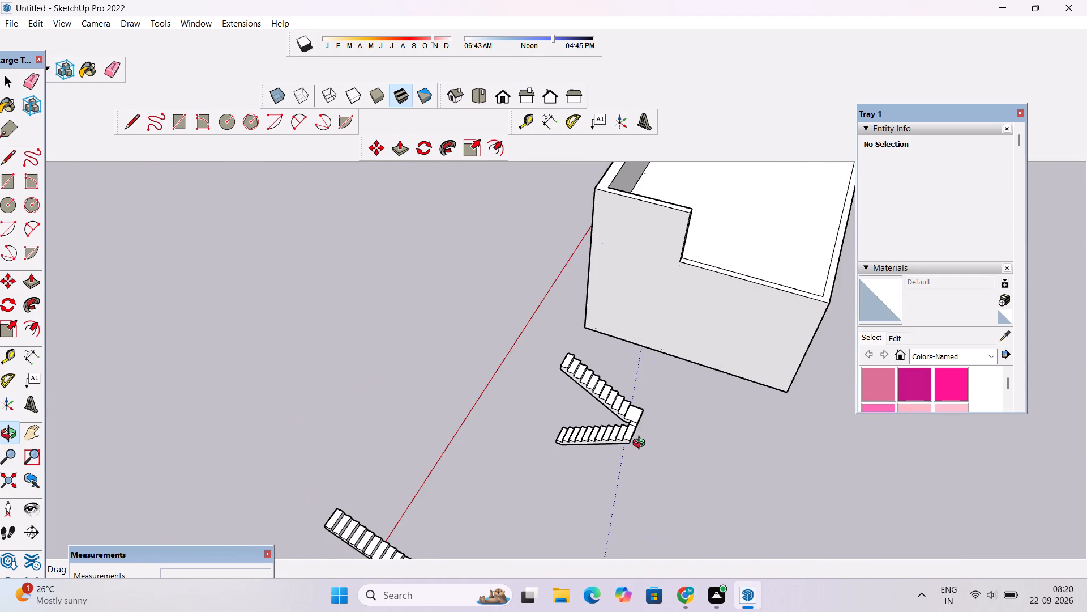
pyautogui.scroll(2, 641, 444)
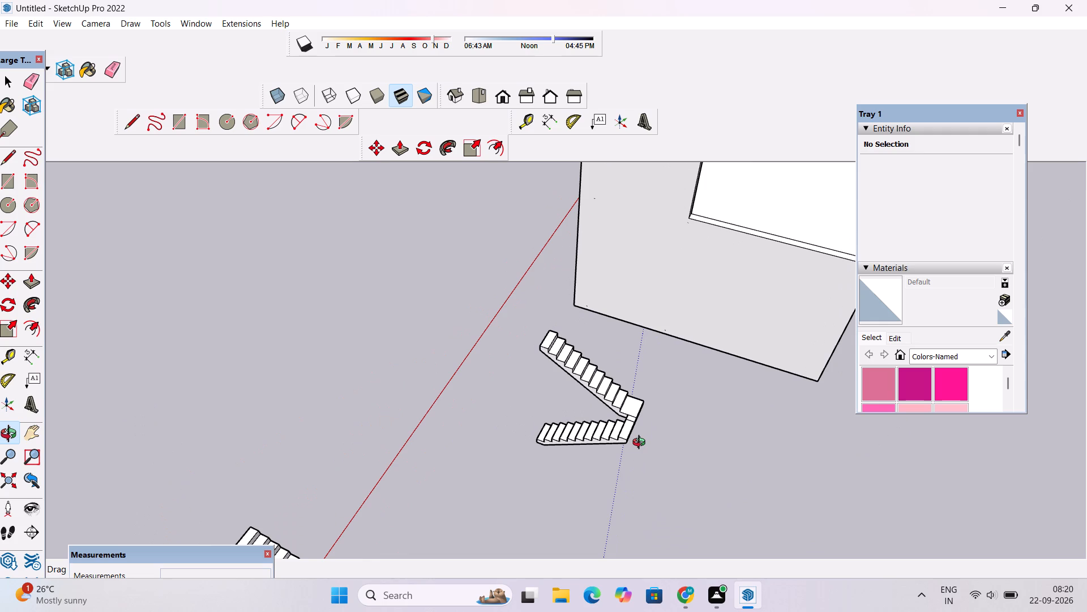
pyautogui.keyDown('shift'); pyautogui.moveTo(647, 434); pyautogui.dragTo(558, 441); pyautogui.keyUp('shift')
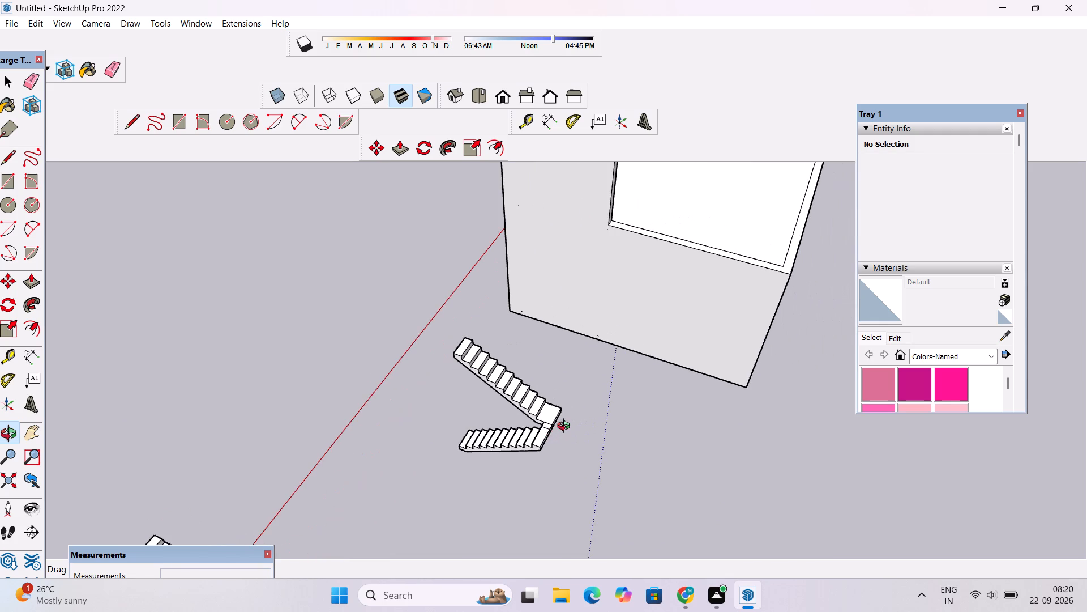
pyautogui.scroll(-1, 566, 427)
pyautogui.keyDown('shift'); pyautogui.moveTo(566, 427); pyautogui.dragTo(537, 435); pyautogui.keyUp('shift')
pyautogui.scroll(-1, 537, 435)
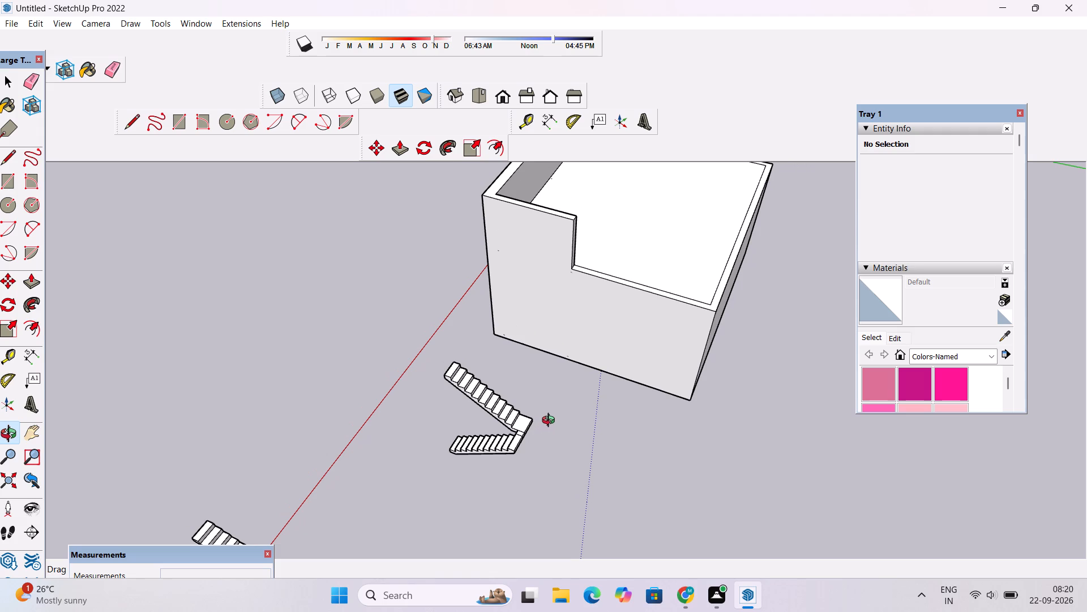
pyautogui.scroll(-4, 551, 422)
pyautogui.scroll(4, 576, 454)
pyautogui.moveTo(577, 453); pyautogui.dragTo(530, 448)
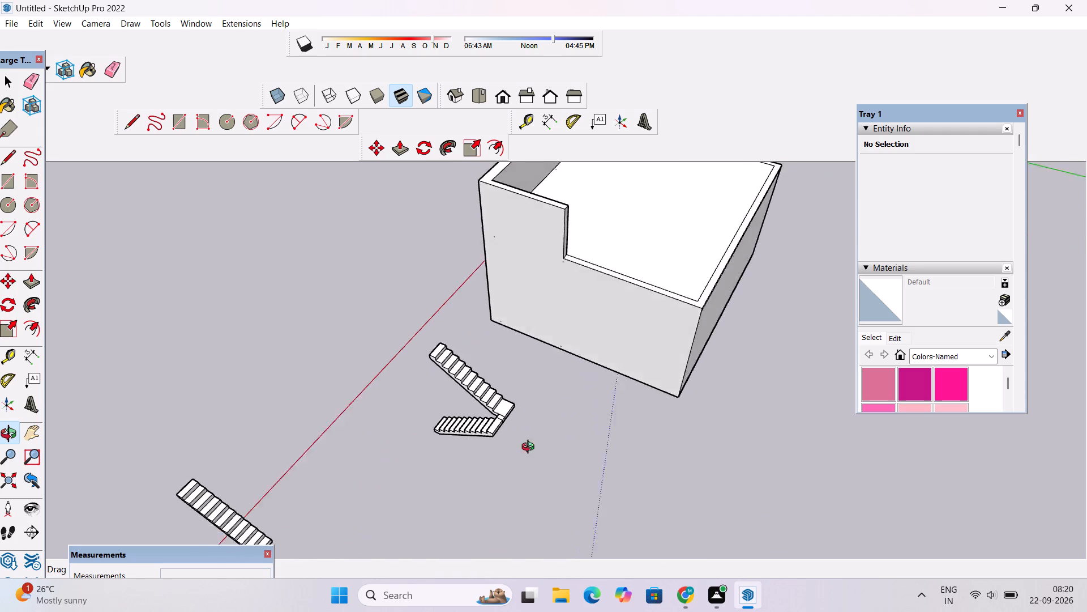
pyautogui.moveTo(530, 448); pyautogui.dragTo(480, 441)
# Erase the seam lines across the top and front faces where the two flights' end steps meet.
pyautogui.scroll(4, 476, 426)
pyautogui.moveTo(520, 422); pyautogui.dragTo(493, 424)
pyautogui.scroll(8, 485, 377)
pyautogui.moveTo(489, 394); pyautogui.dragTo(471, 403)
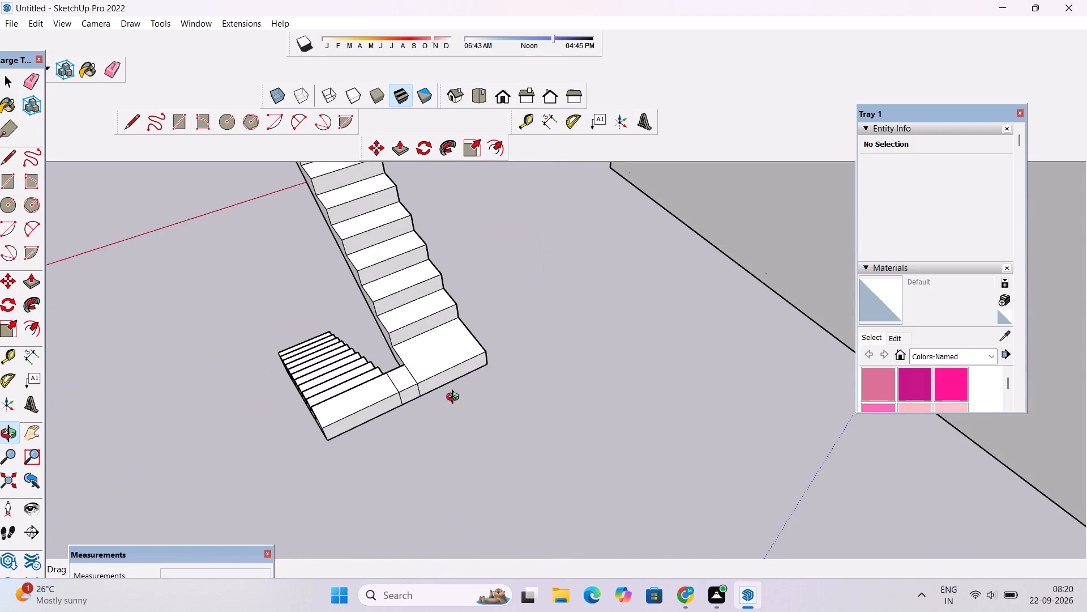
pyautogui.keyDown('shift'); pyautogui.moveTo(452, 397); pyautogui.dragTo(478, 420); pyautogui.keyUp('shift')
pyautogui.moveTo(472, 433); pyautogui.dragTo(460, 402)
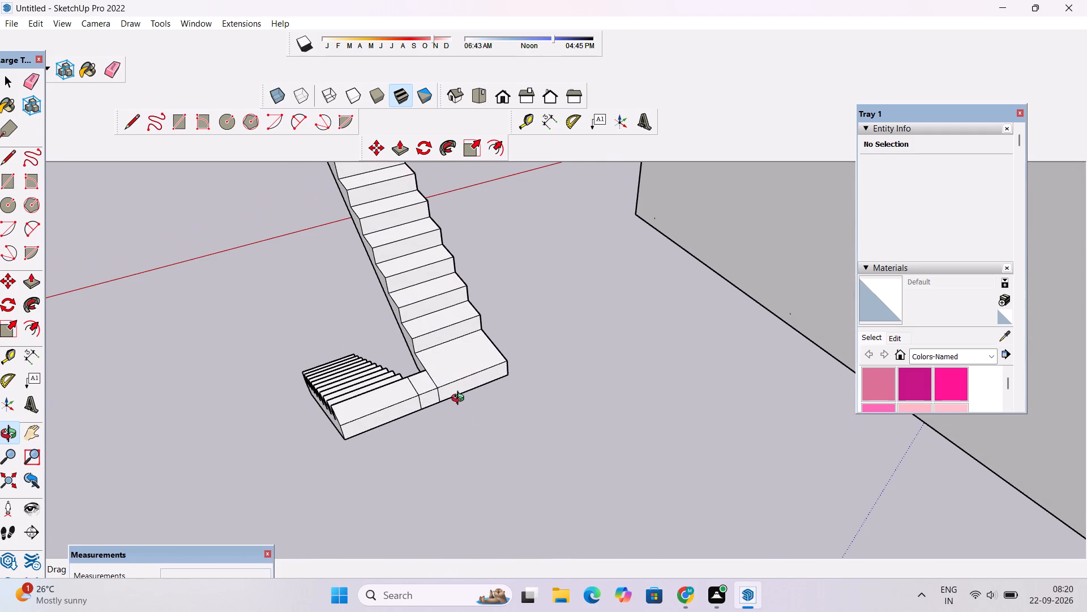
pyautogui.moveTo(485, 397); pyautogui.dragTo(474, 397)
pyautogui.scroll(5, 431, 397)
pyautogui.keyDown('shift'); pyautogui.moveTo(433, 397); pyautogui.dragTo(451, 426); pyautogui.keyUp('shift')
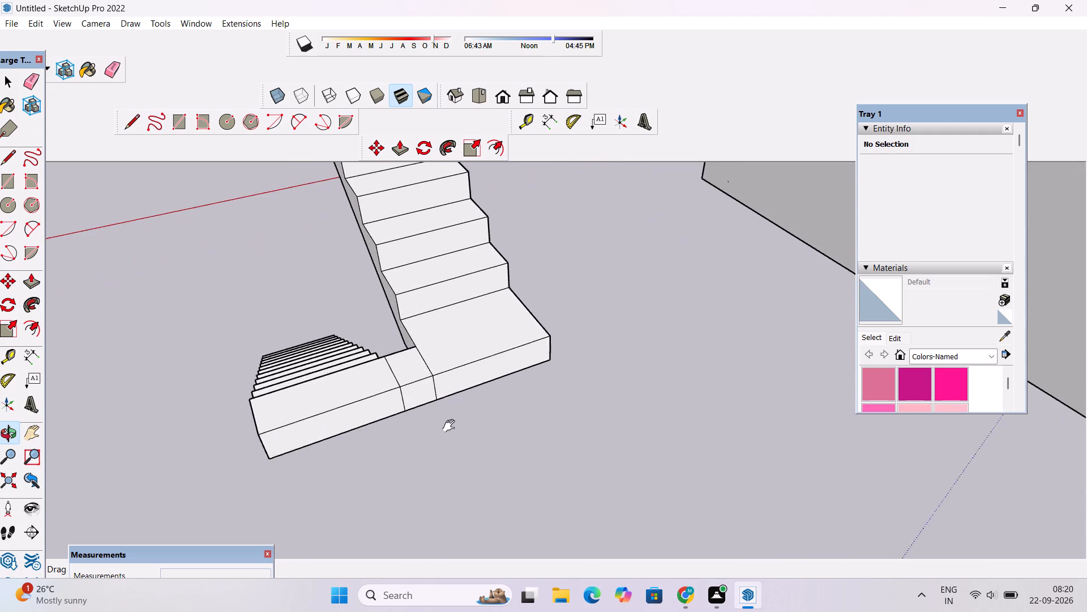
pyautogui.keyDown('shift'); pyautogui.moveTo(451, 426); pyautogui.dragTo(452, 427); pyautogui.keyUp('shift')
pyautogui.scroll(2, 452, 427)
pyautogui.press('e')
pyautogui.scroll(4, 442, 372)
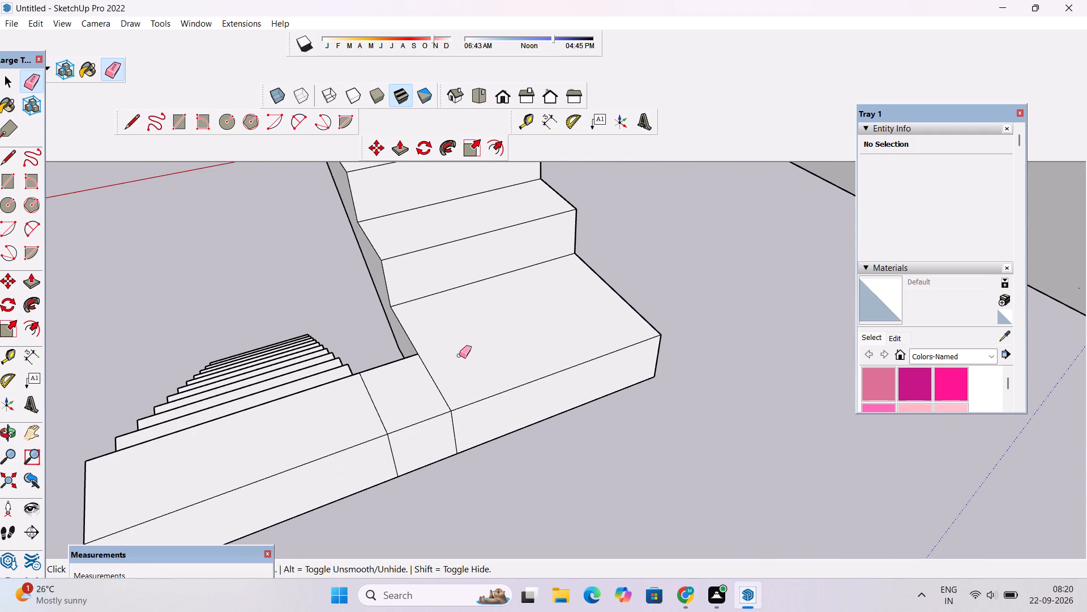
pyautogui.moveTo(459, 355); pyautogui.dragTo(366, 414)
pyautogui.moveTo(464, 422); pyautogui.dragTo(443, 430)
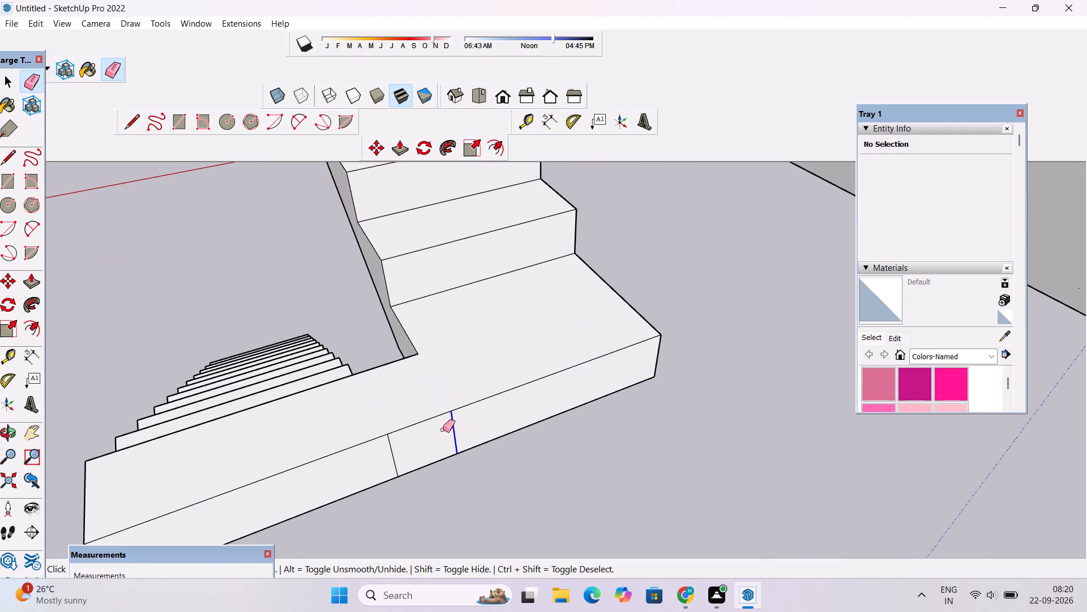
pyautogui.moveTo(443, 430); pyautogui.dragTo(388, 456)
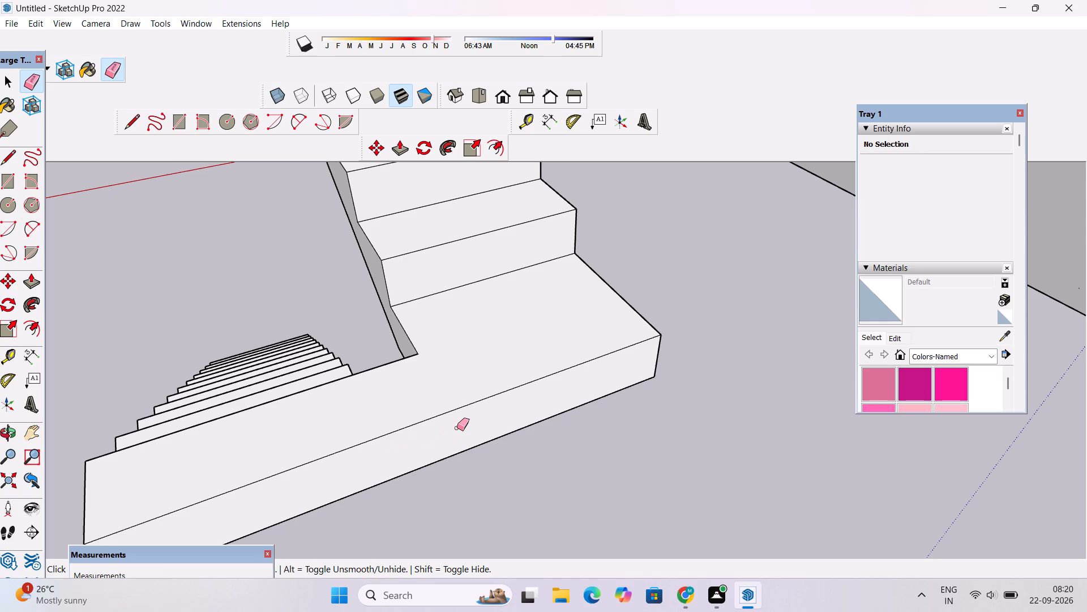
# Erase the remaining seam line on the underside of the joined end steps.
pyautogui.press('o')
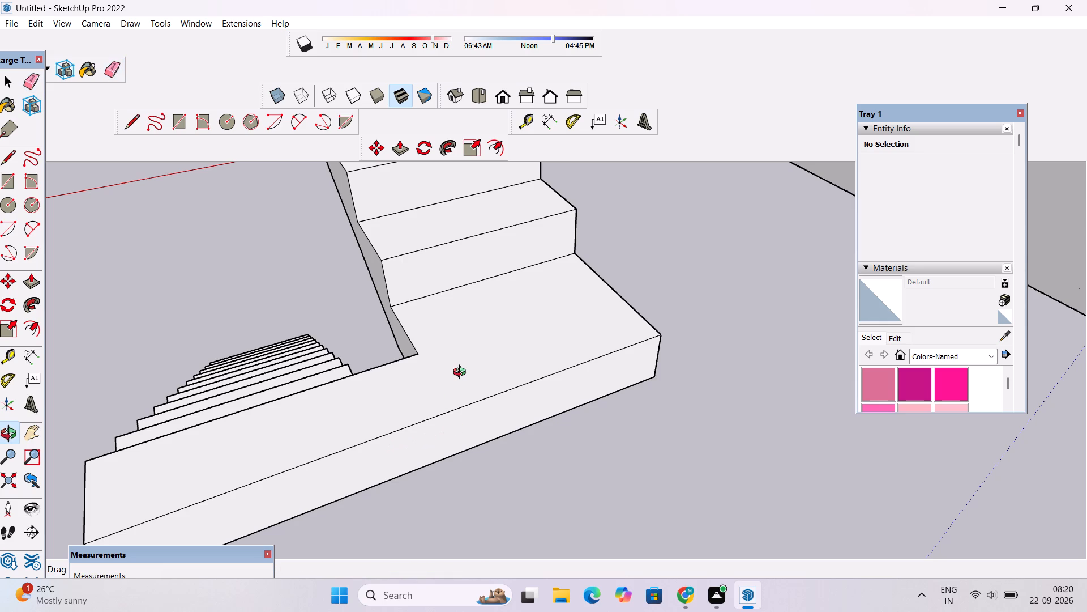
pyautogui.scroll(-1, 462, 374)
pyautogui.moveTo(476, 443); pyautogui.dragTo(455, 316)
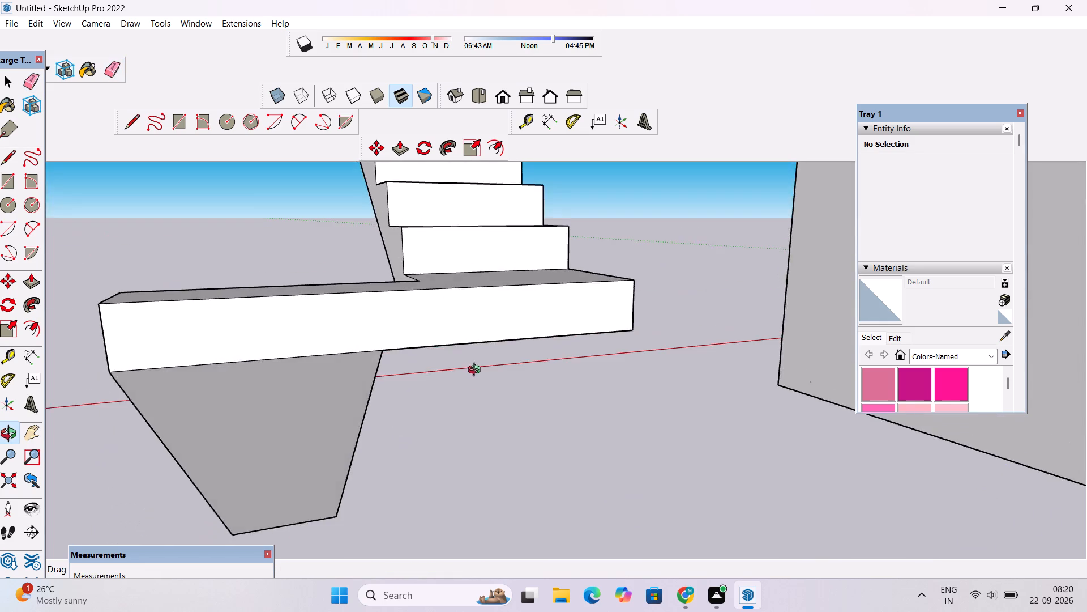
pyautogui.moveTo(477, 383); pyautogui.dragTo(443, 345)
pyautogui.keyDown('shift'); pyautogui.moveTo(443, 345); pyautogui.dragTo(495, 456); pyautogui.keyUp('shift')
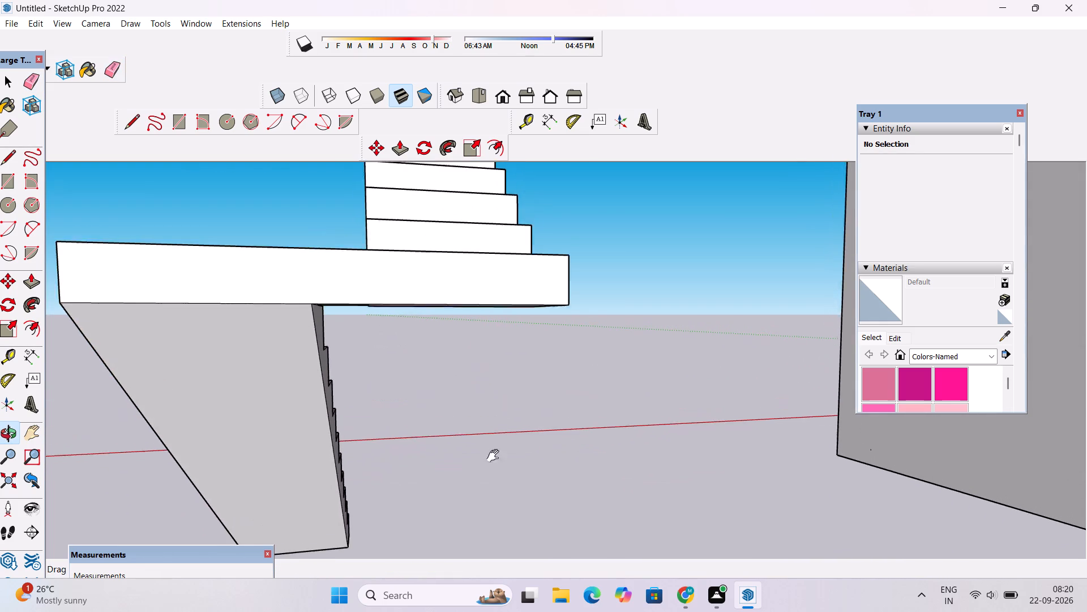
pyautogui.keyDown('shift'); pyautogui.moveTo(495, 456); pyautogui.dragTo(497, 460); pyautogui.keyUp('shift')
pyautogui.moveTo(369, 322); pyautogui.dragTo(416, 434)
pyautogui.scroll(6, 445, 382)
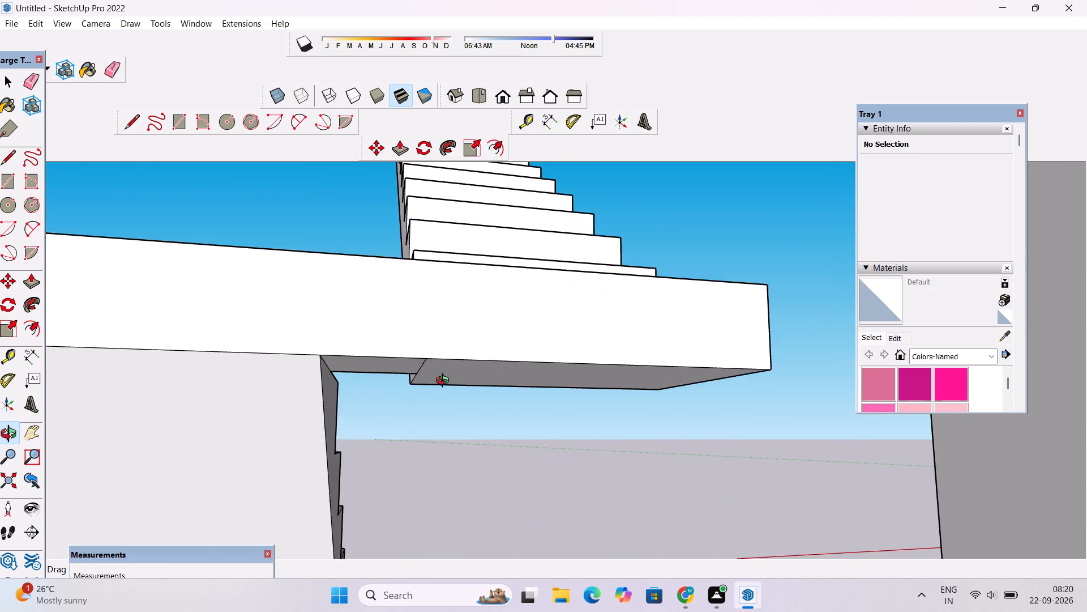
pyautogui.scroll(2, 445, 382)
pyautogui.moveTo(445, 381); pyautogui.dragTo(442, 358)
pyautogui.scroll(5, 426, 339)
pyautogui.moveTo(483, 303); pyautogui.dragTo(391, 300)
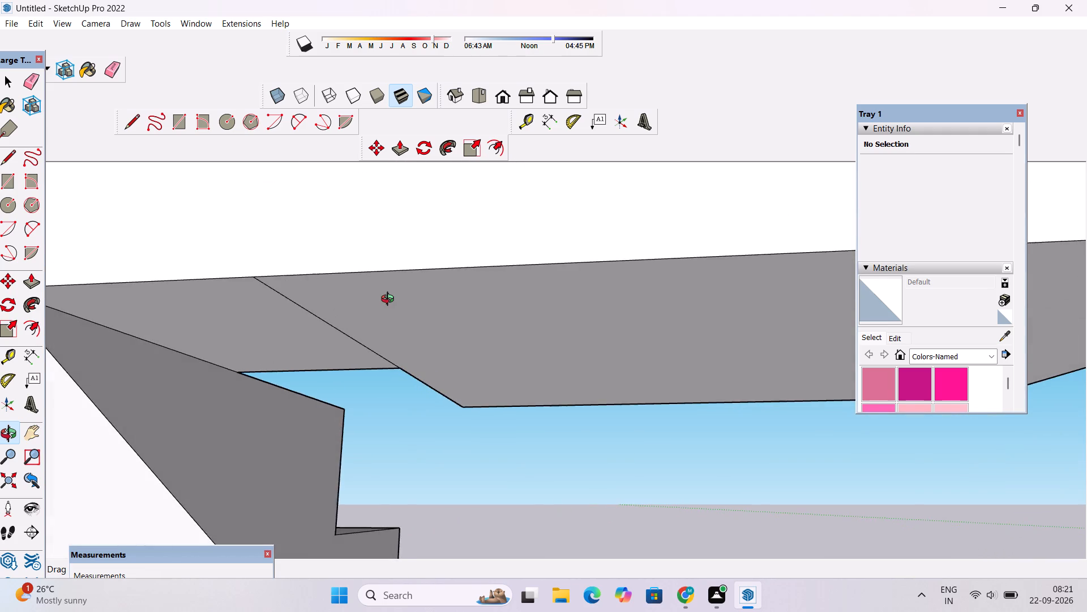
pyautogui.scroll(-6, 390, 300)
pyautogui.click(343, 335)
pyautogui.moveTo(383, 330); pyautogui.dragTo(456, 321)
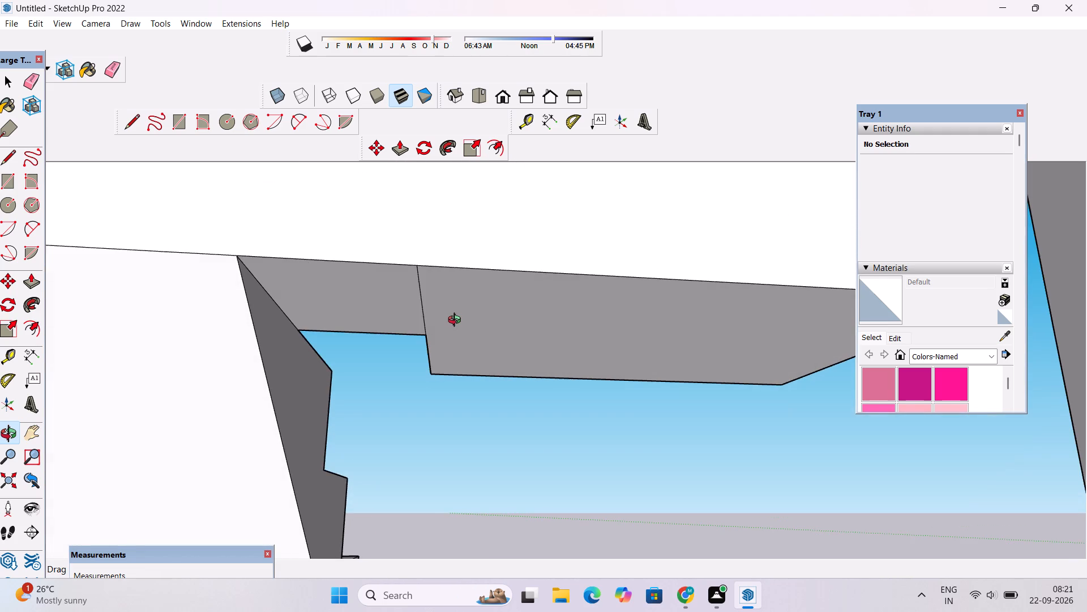
pyautogui.press('e')
pyautogui.click(434, 291)
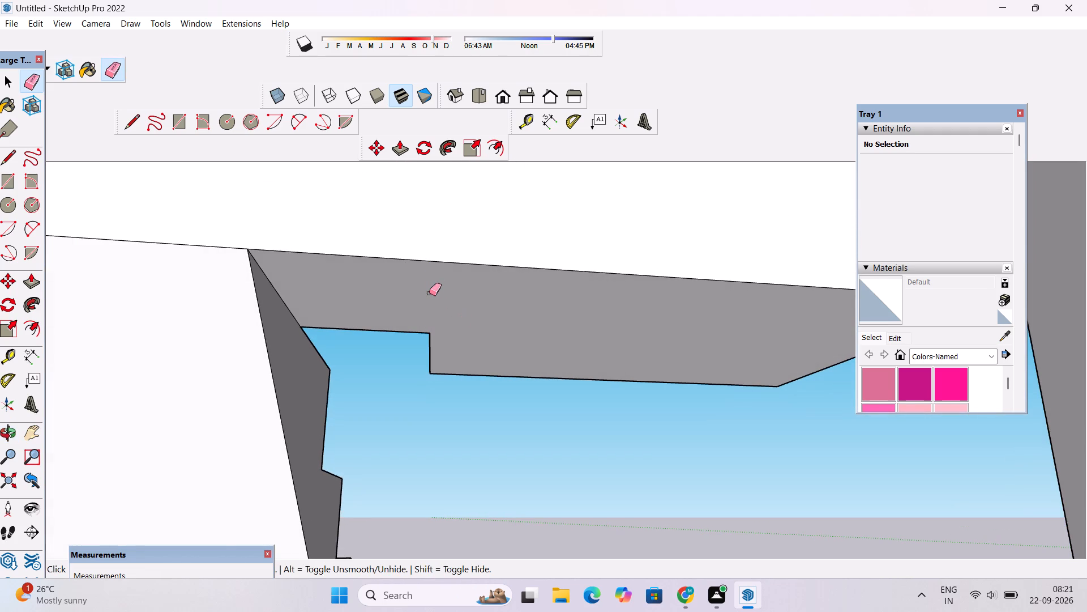
# Push/Pull the front face of the merged end step outward about 2' 3 5/8" to deepen the landing.
pyautogui.scroll(-11, 429, 293)
pyautogui.press('o')
pyautogui.scroll(-5, 429, 293)
pyautogui.moveTo(429, 285); pyautogui.dragTo(427, 300)
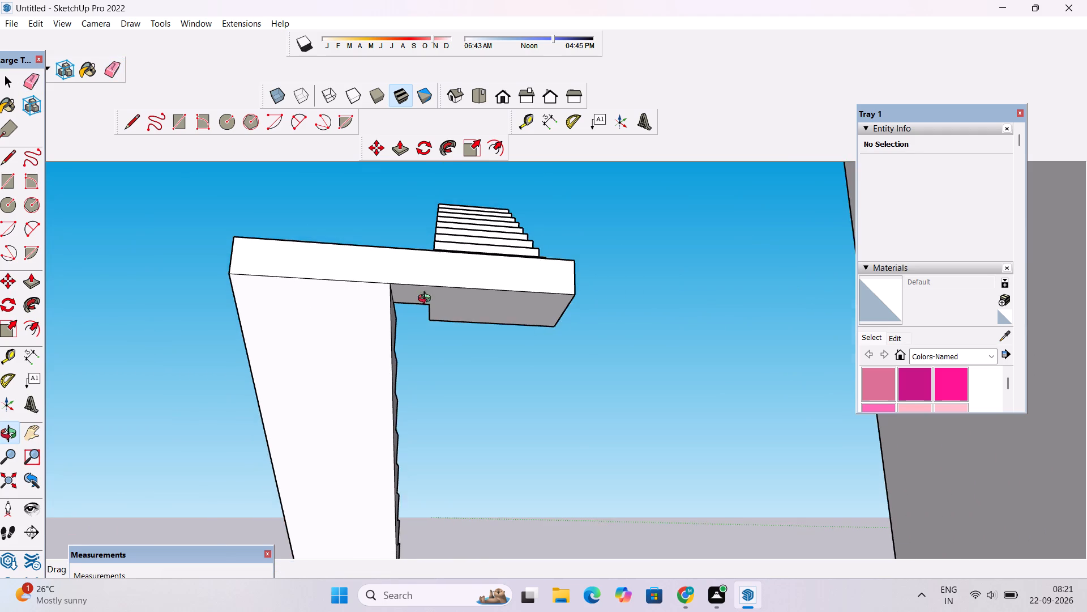
pyautogui.moveTo(427, 300); pyautogui.dragTo(441, 514)
pyautogui.scroll(-4, 454, 464)
pyautogui.keyDown('shift'); pyautogui.moveTo(454, 431); pyautogui.dragTo(474, 267); pyautogui.keyUp('shift')
pyautogui.moveTo(477, 320); pyautogui.dragTo(501, 389)
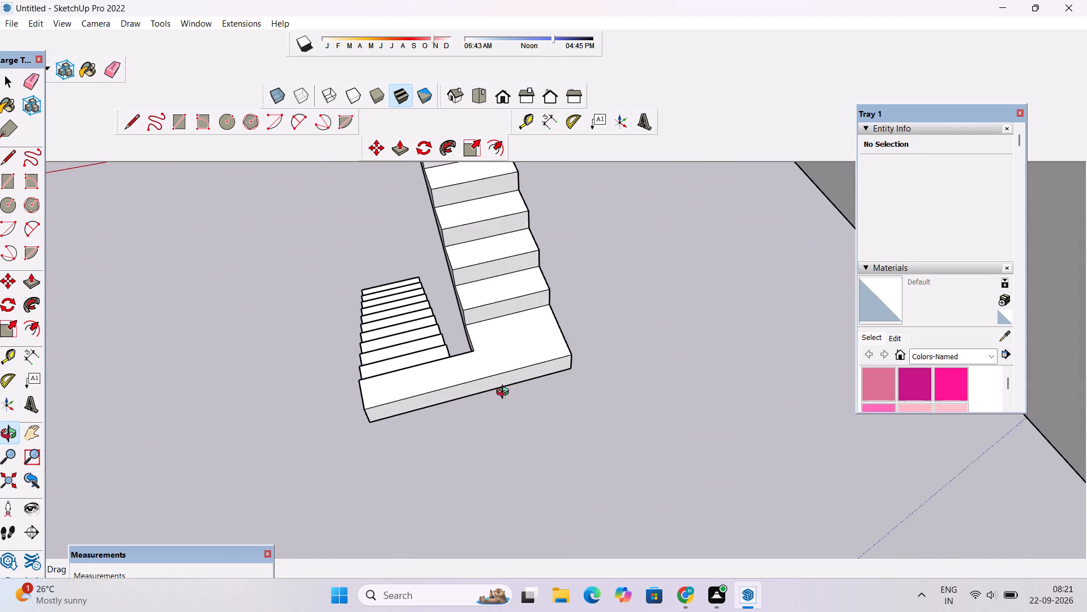
pyautogui.keyDown('shift'); pyautogui.moveTo(523, 393); pyautogui.dragTo(511, 334); pyautogui.keyUp('shift')
pyautogui.moveTo(510, 331); pyautogui.dragTo(549, 358)
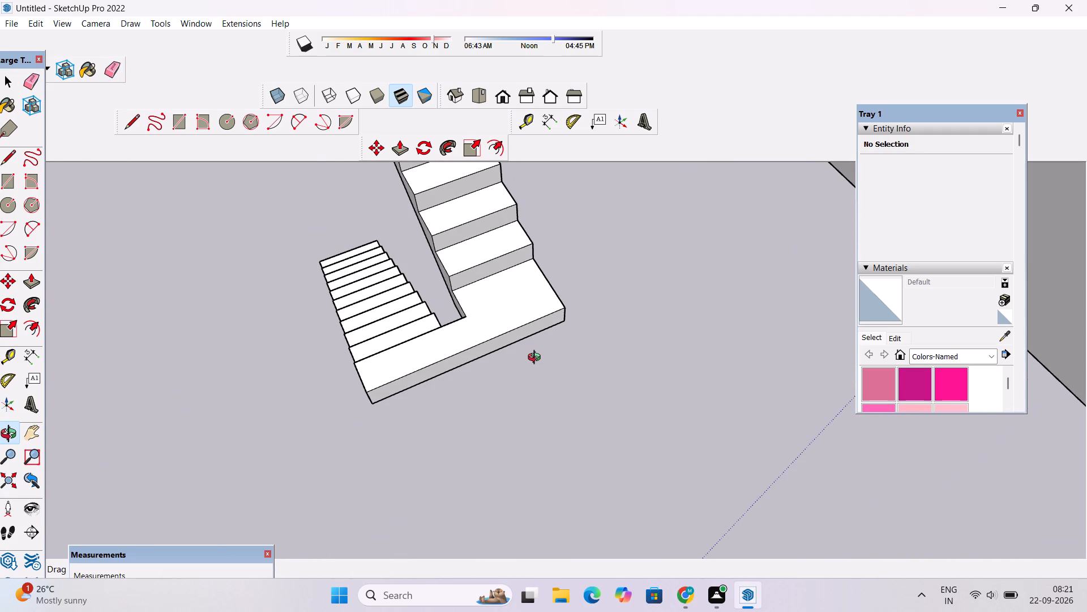
pyautogui.scroll(2, 536, 359)
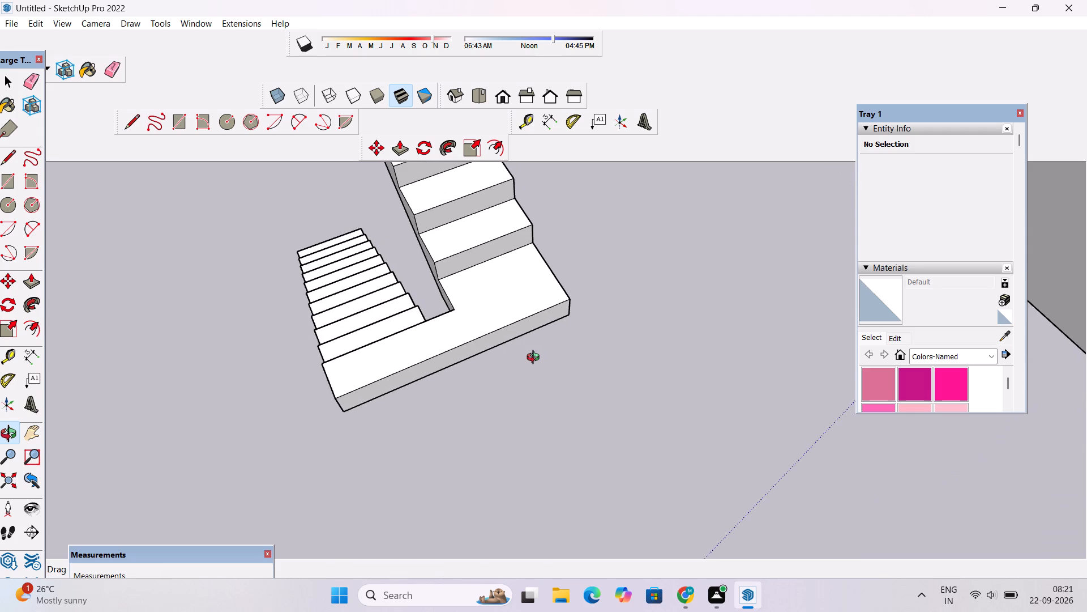
pyautogui.moveTo(532, 373); pyautogui.dragTo(498, 361)
pyautogui.keyDown('shift'); pyautogui.click(494, 354); pyautogui.keyUp('shift')
pyautogui.press('p')
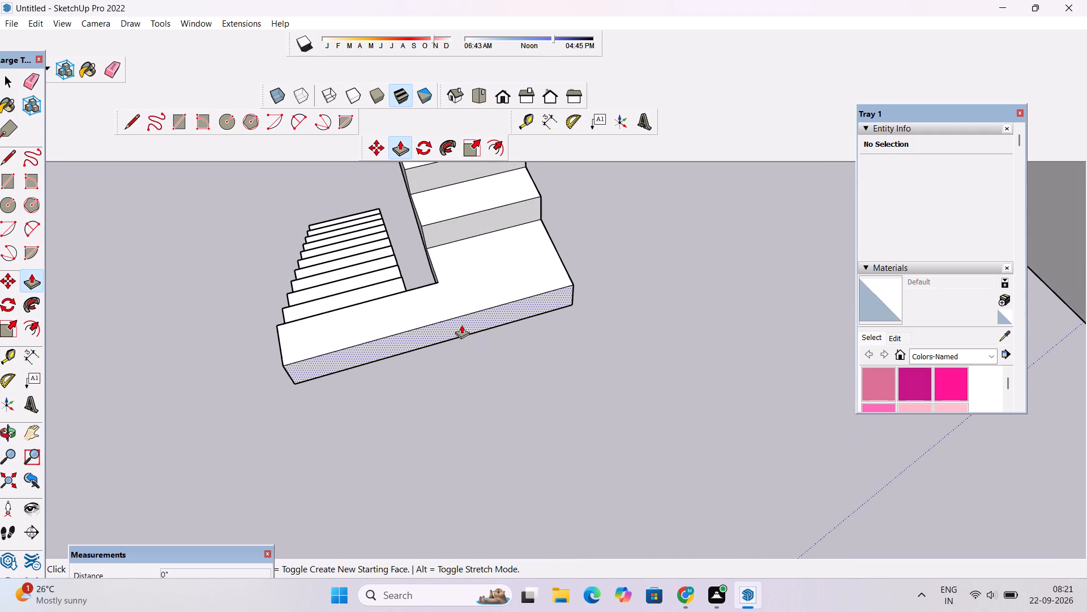
pyautogui.scroll(-2, 461, 325)
pyautogui.click(461, 325)
pyautogui.scroll(-2, 472, 338)
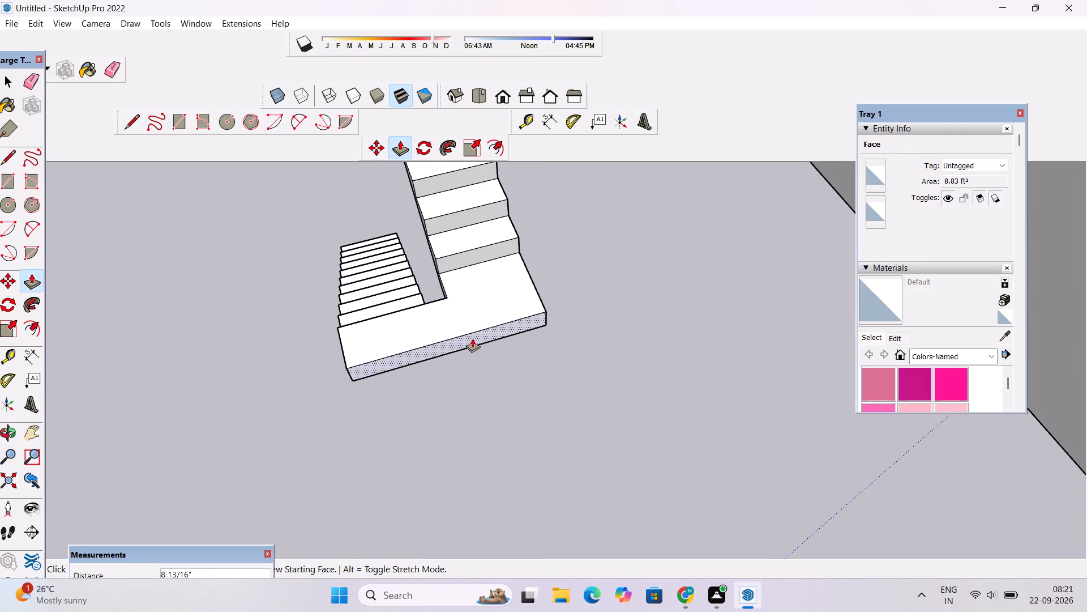
pyautogui.click(495, 362)
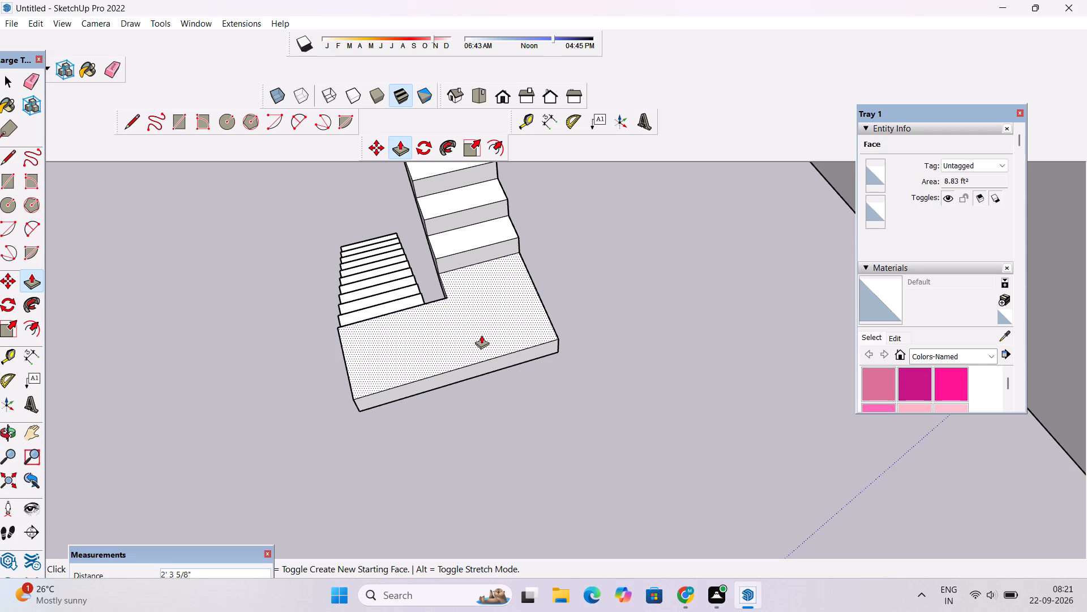
# Examine the staircase with its deepened landing against the house and the separate flight from several sides.
pyautogui.press('o')
pyautogui.scroll(-4, 481, 335)
pyautogui.keyDown('shift'); pyautogui.moveTo(478, 349); pyautogui.dragTo(520, 398); pyautogui.keyUp('shift')
pyautogui.scroll(-5, 520, 398)
pyautogui.moveTo(541, 404); pyautogui.dragTo(491, 404)
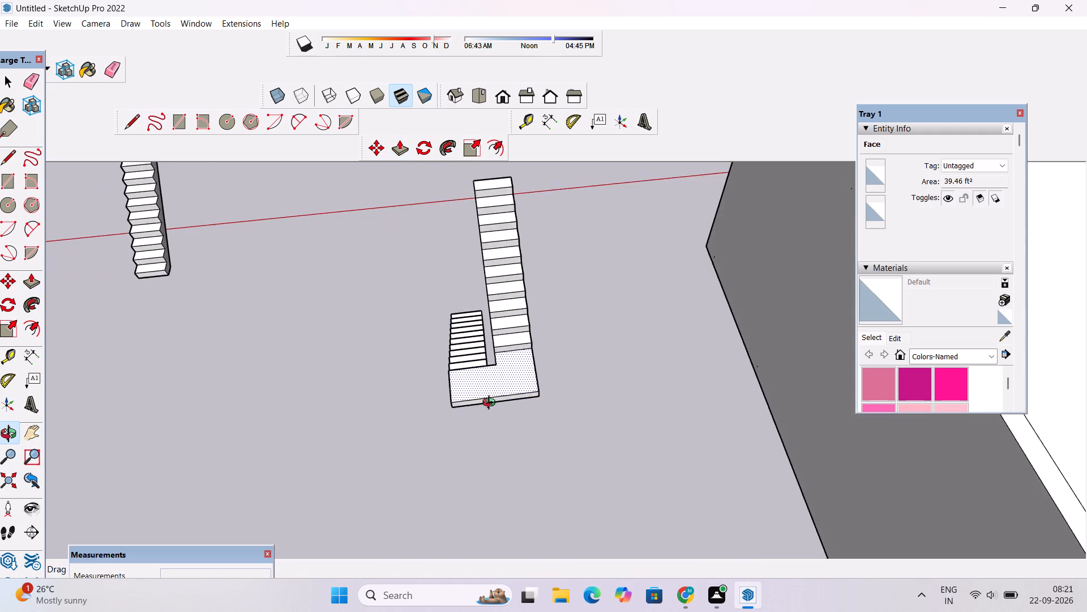
pyautogui.moveTo(491, 404); pyautogui.dragTo(483, 385)
pyautogui.scroll(-5, 468, 345)
pyautogui.moveTo(504, 384); pyautogui.dragTo(750, 304)
pyautogui.scroll(3, 538, 379)
pyautogui.moveTo(534, 381); pyautogui.dragTo(605, 361)
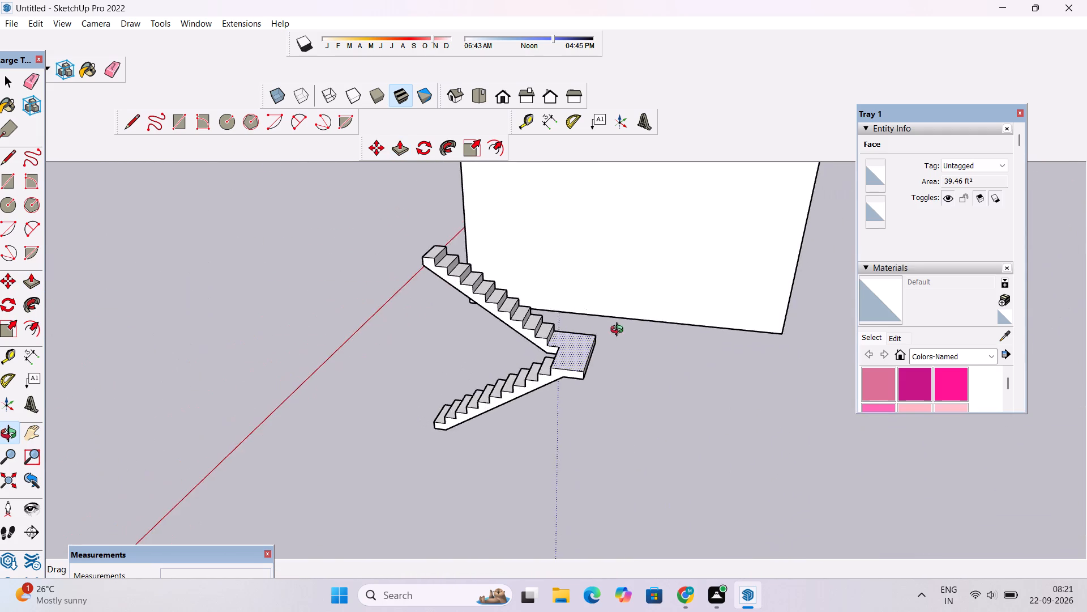
pyautogui.scroll(-4, 619, 331)
pyautogui.keyDown('shift'); pyautogui.moveTo(617, 329); pyautogui.dragTo(496, 368); pyautogui.keyUp('shift')
pyautogui.scroll(-5, 487, 363)
pyautogui.moveTo(451, 370); pyautogui.dragTo(519, 370)
pyautogui.scroll(3, 522, 346)
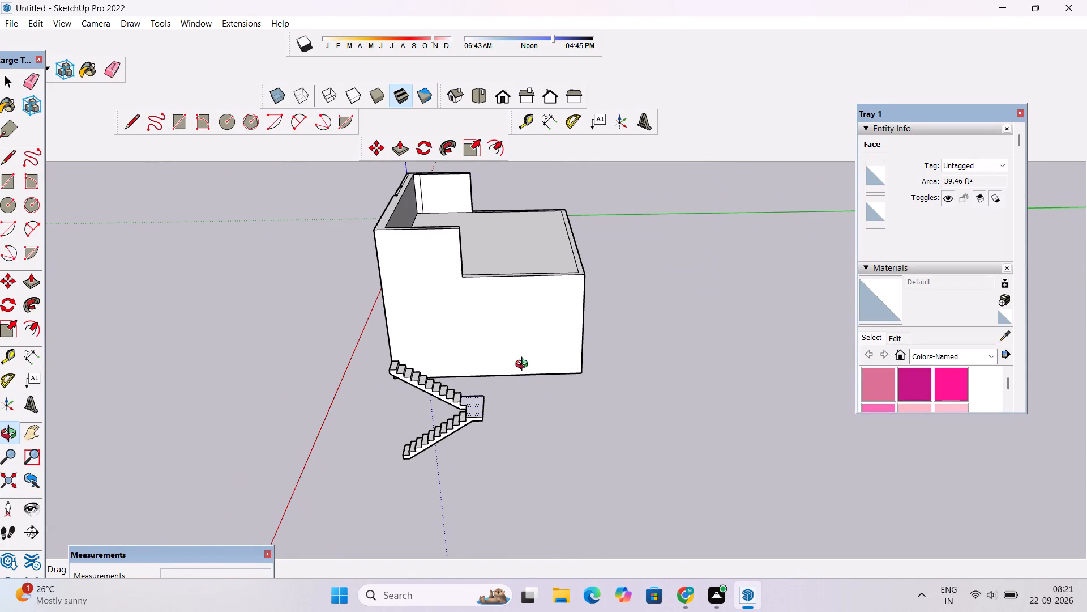
pyautogui.scroll(-3, 529, 367)
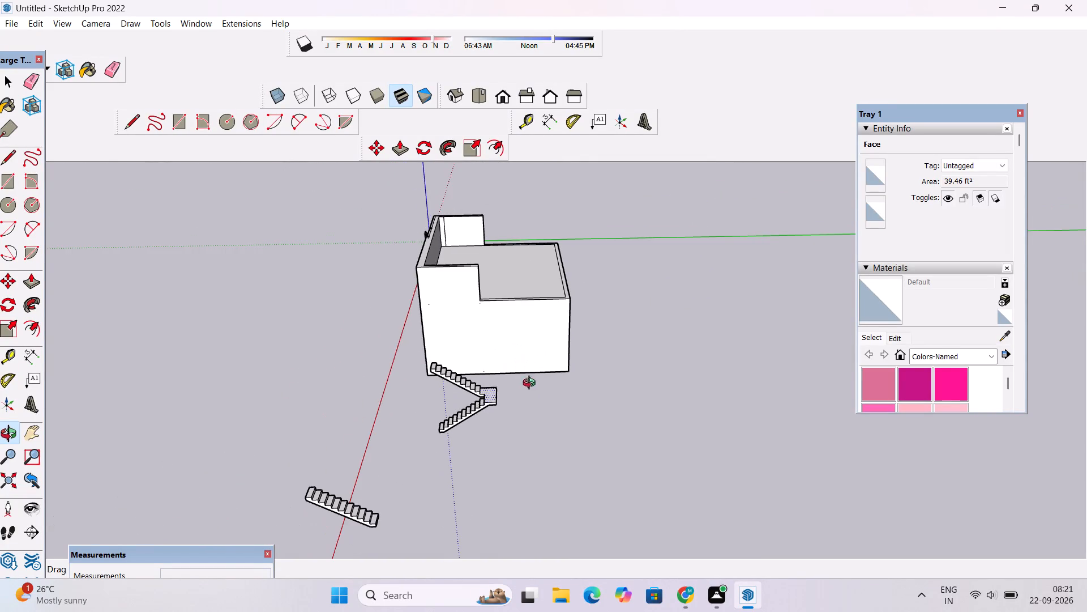
pyautogui.moveTo(533, 410); pyautogui.dragTo(519, 380)
pyautogui.scroll(3, 484, 420)
pyautogui.scroll(-5, 484, 420)
pyautogui.moveTo(511, 326); pyautogui.dragTo(521, 389)
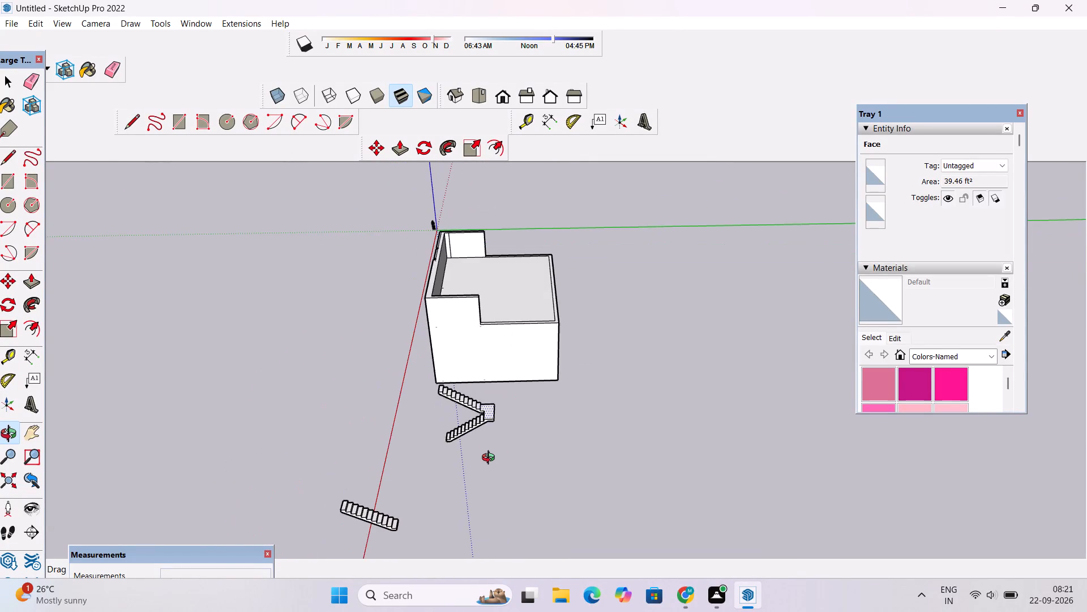
# Examine the staircase and its landing in relation to the house and the separate flight from several distances and angles.
pyautogui.scroll(6, 491, 459)
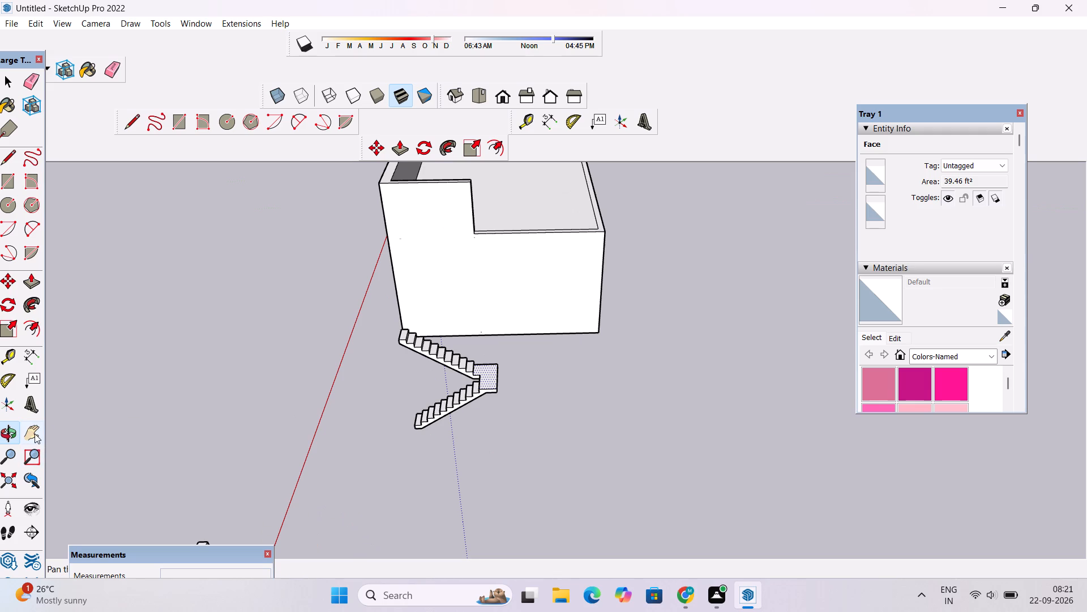
pyautogui.click(35, 433)
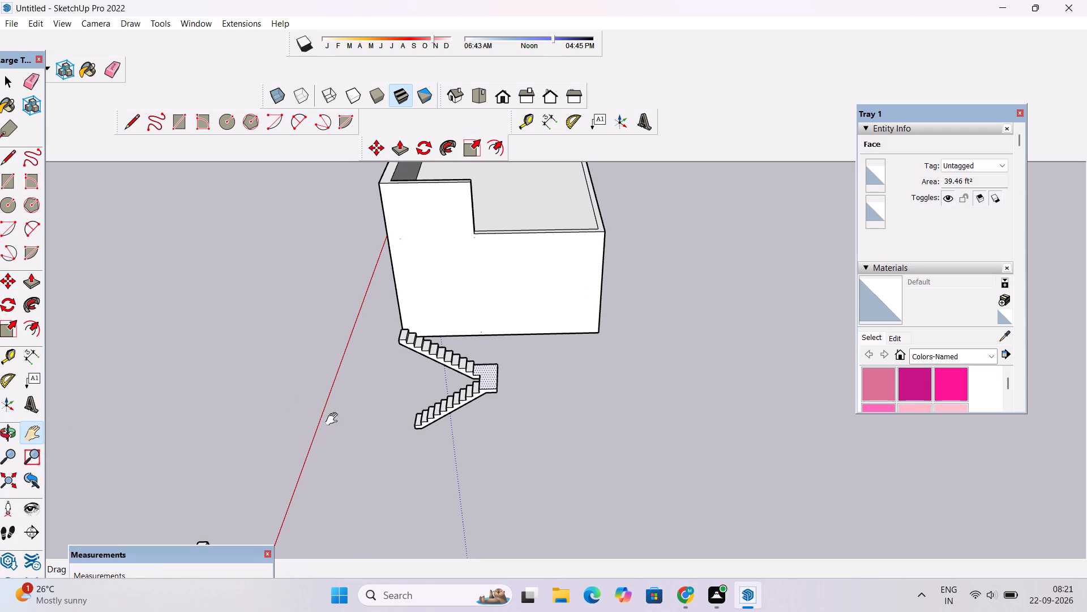
pyautogui.moveTo(414, 449); pyautogui.dragTo(421, 406)
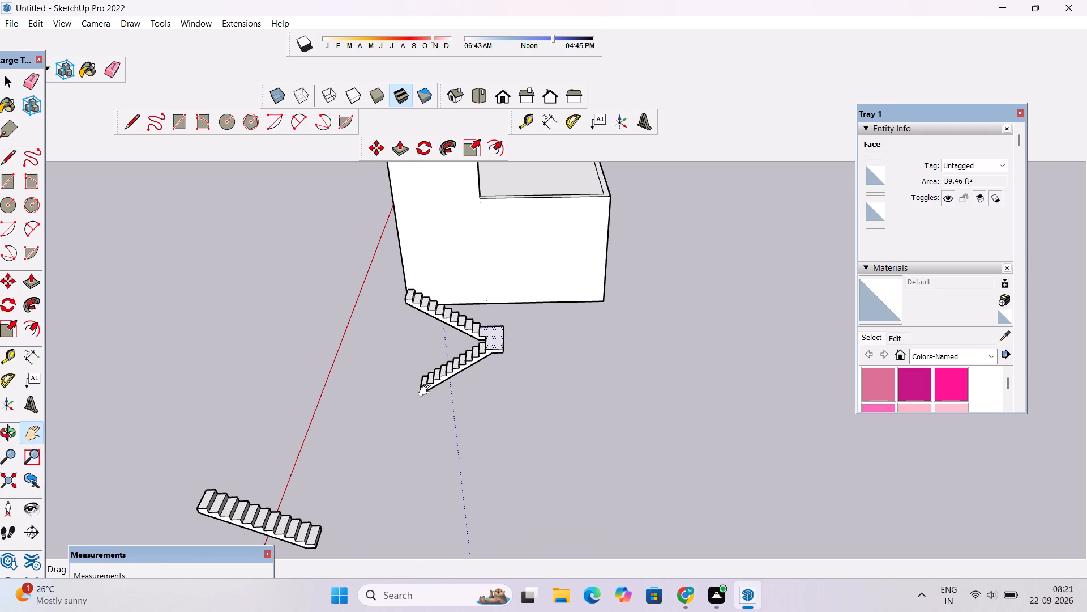
pyautogui.scroll(-2, 427, 414)
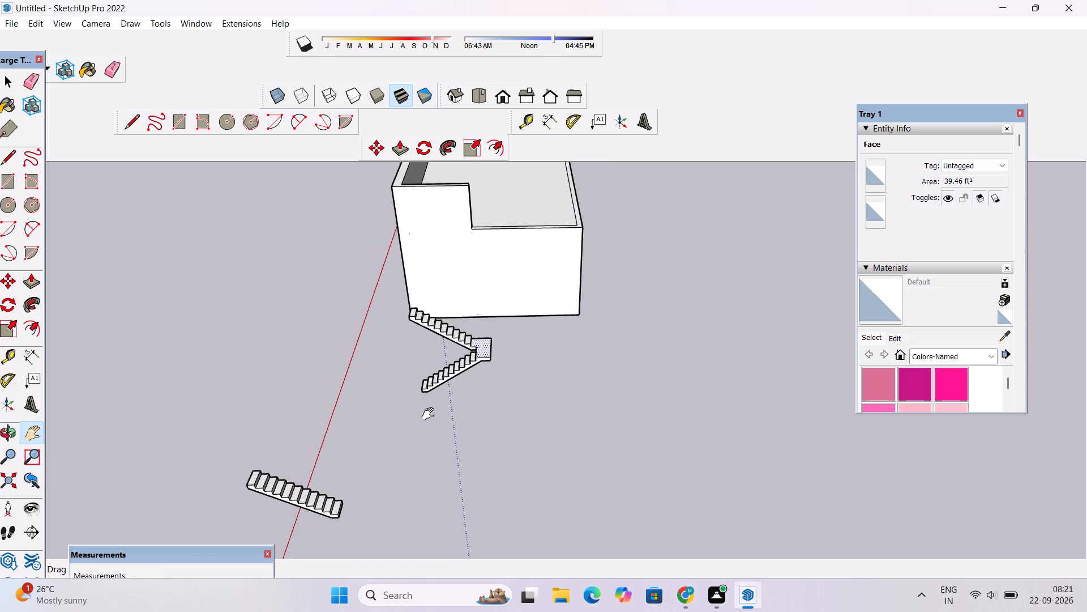
pyautogui.keyDown('shift'); pyautogui.moveTo(436, 422); pyautogui.dragTo(469, 411); pyautogui.keyUp('shift')
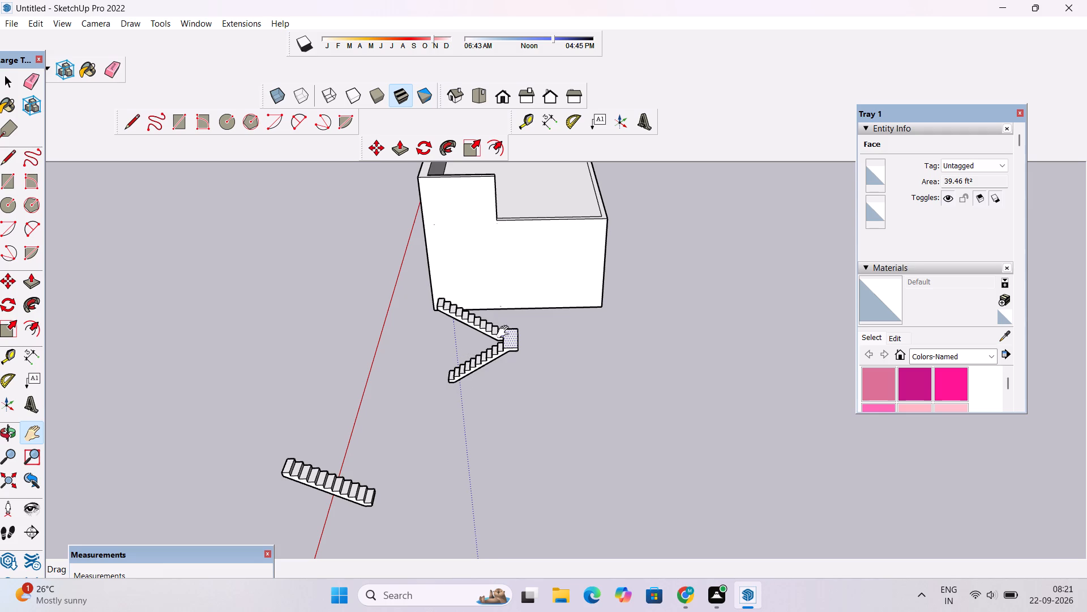
pyautogui.scroll(-4, 528, 321)
pyautogui.moveTo(528, 348); pyautogui.dragTo(521, 373)
pyautogui.scroll(6, 508, 364)
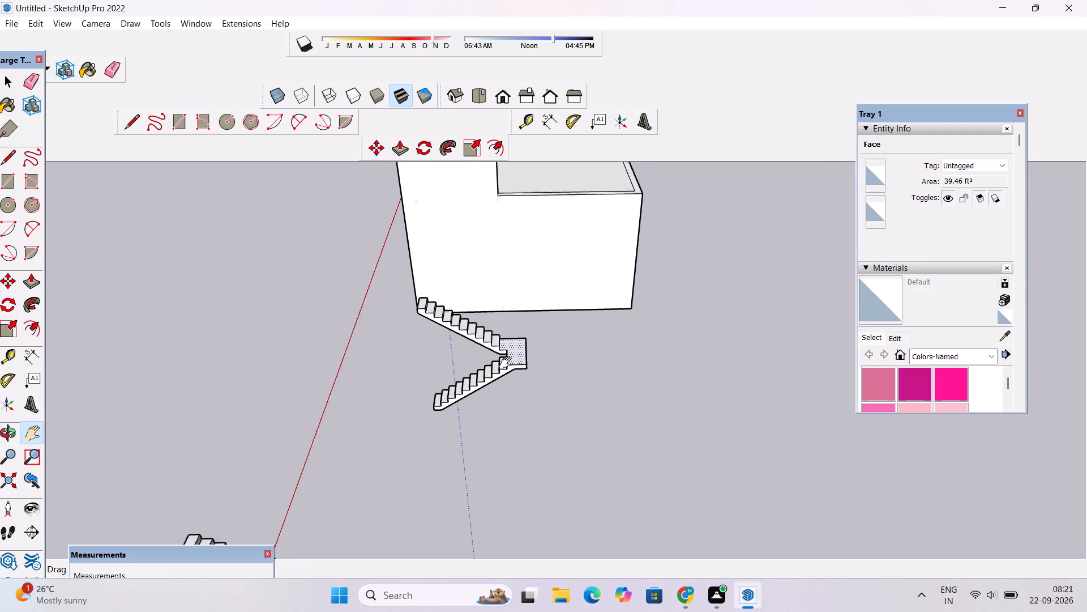
pyautogui.scroll(2, 508, 363)
pyautogui.scroll(-3, 525, 351)
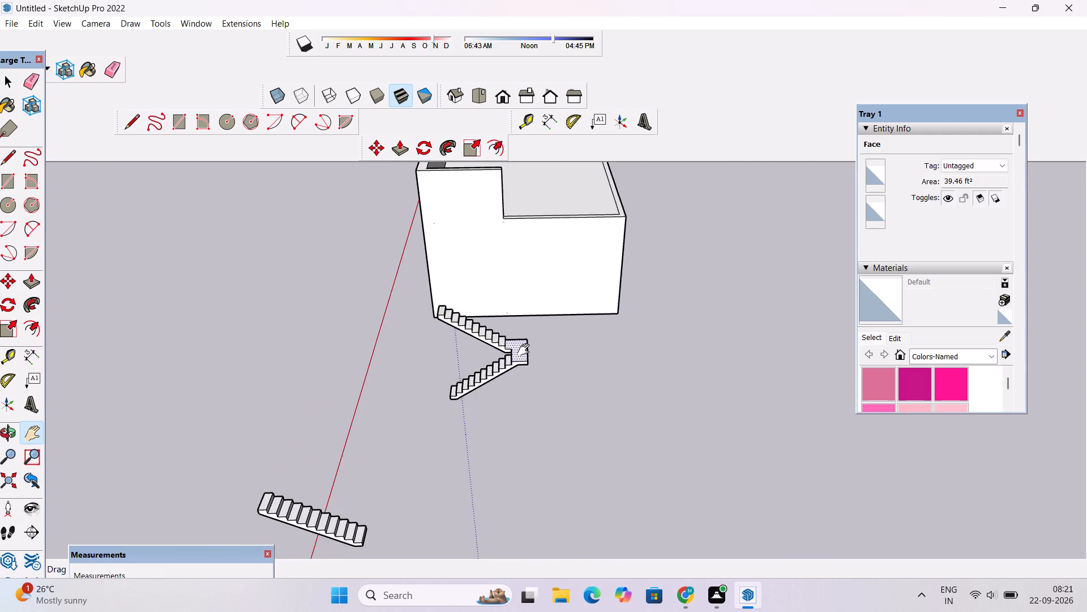
pyautogui.keyDown('shift'); pyautogui.moveTo(526, 350); pyautogui.dragTo(554, 394); pyautogui.keyUp('shift')
pyautogui.keyDown('shift'); pyautogui.moveTo(528, 411); pyautogui.dragTo(551, 357); pyautogui.keyUp('shift')
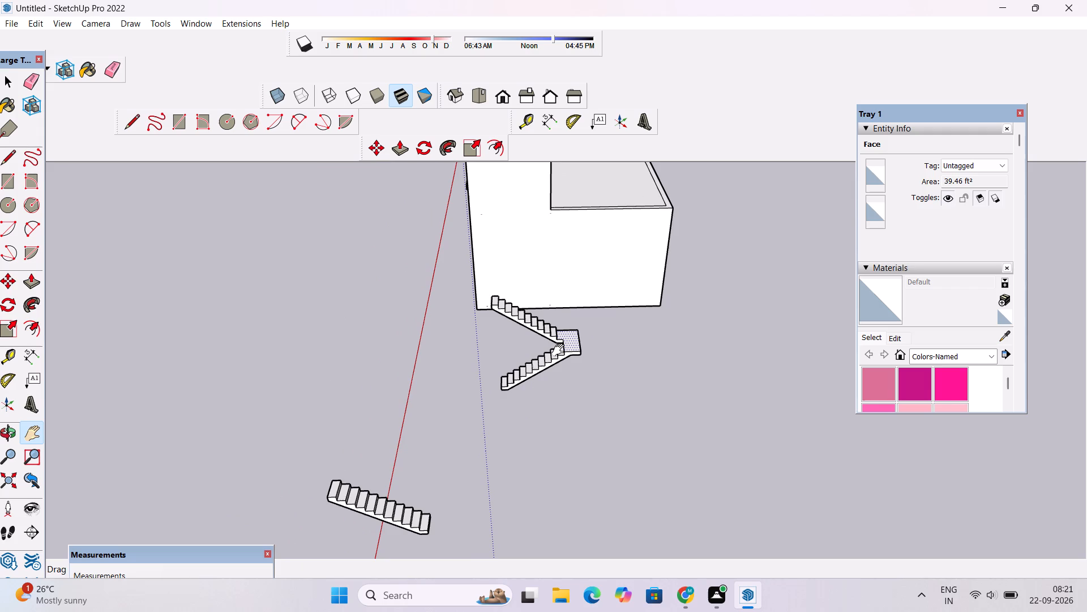
pyautogui.press('space')
pyautogui.scroll(1, 574, 341)
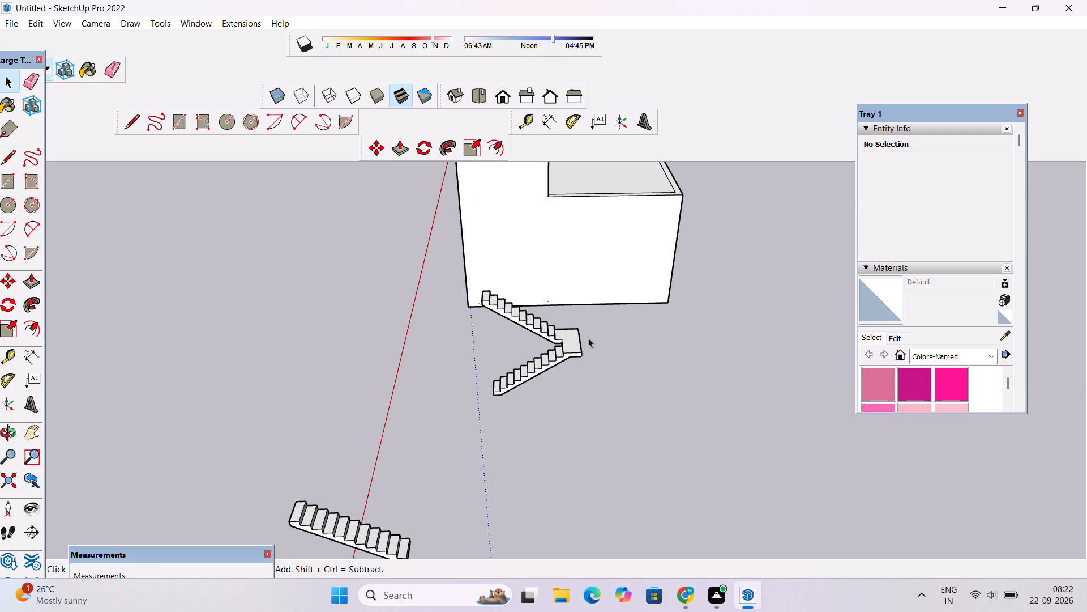
pyautogui.press('o')
pyautogui.scroll(-3, 588, 339)
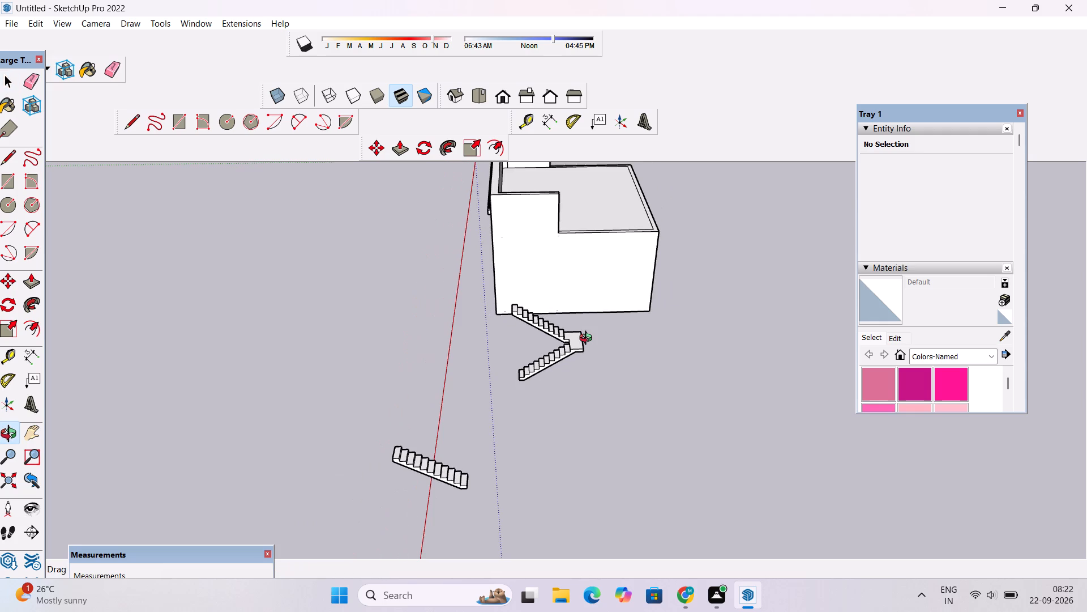
pyautogui.scroll(-1, 588, 339)
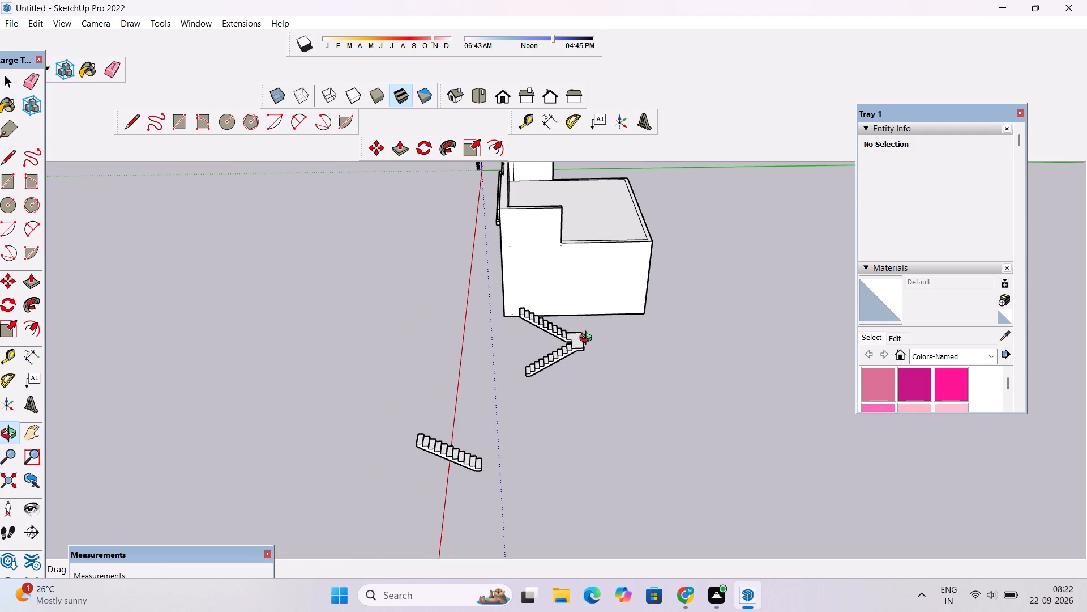
pyautogui.moveTo(588, 339); pyautogui.dragTo(587, 364)
pyautogui.scroll(2, 587, 364)
pyautogui.keyDown('shift'); pyautogui.moveTo(587, 364); pyautogui.dragTo(582, 378); pyautogui.keyUp('shift')
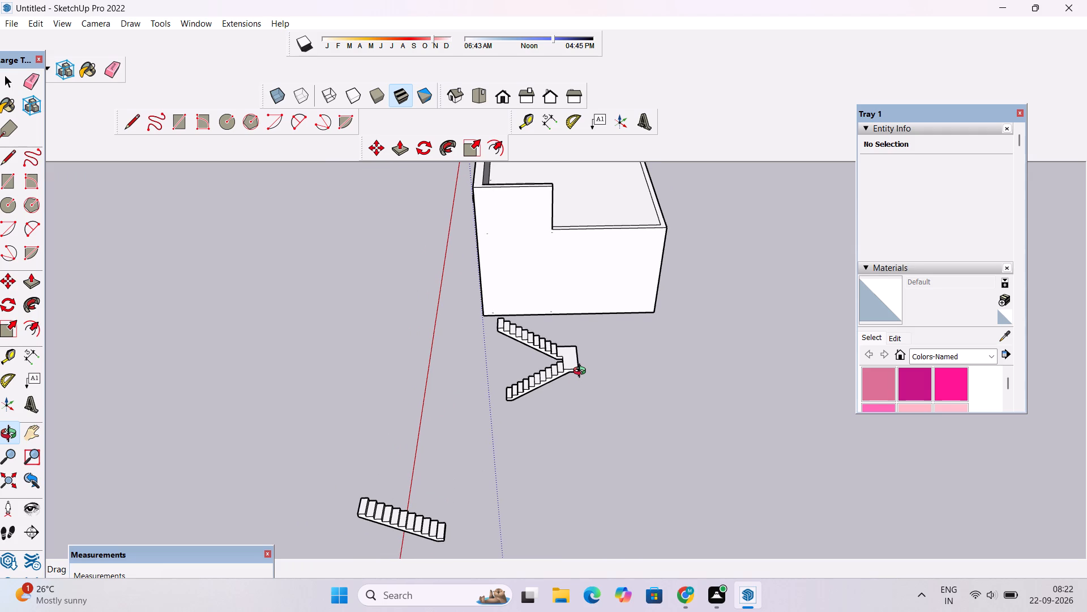
pyautogui.scroll(2, 582, 372)
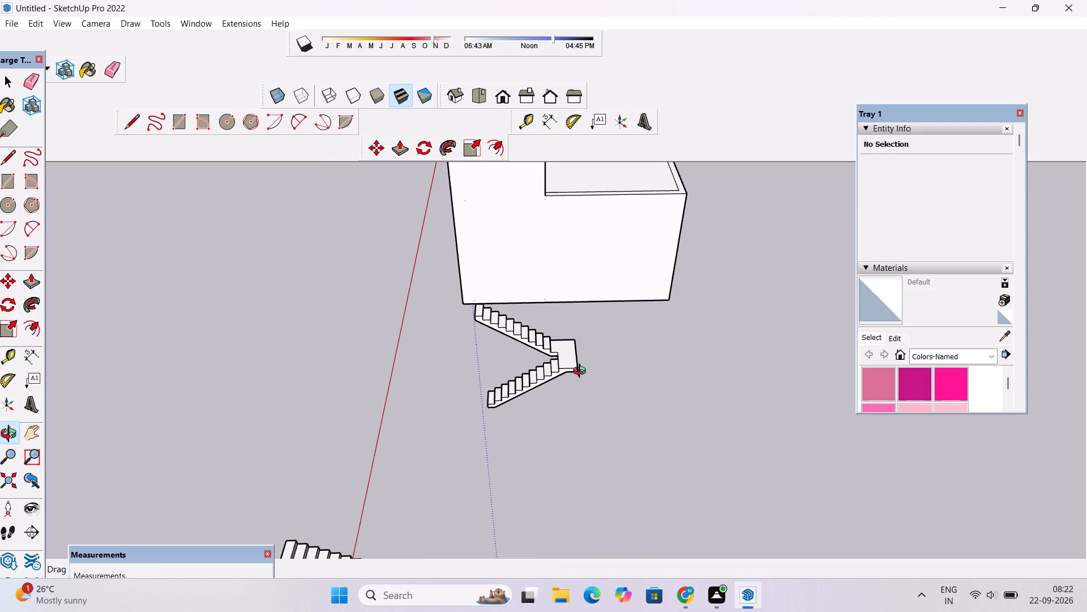
pyautogui.scroll(-1, 582, 372)
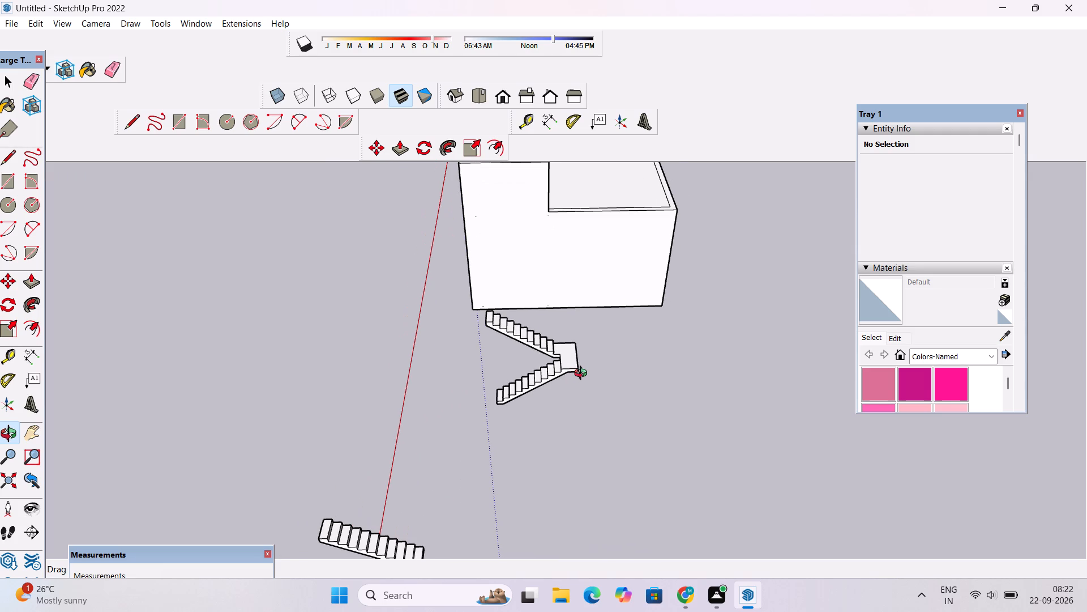
pyautogui.scroll(-3, 583, 375)
pyautogui.scroll(1, 583, 371)
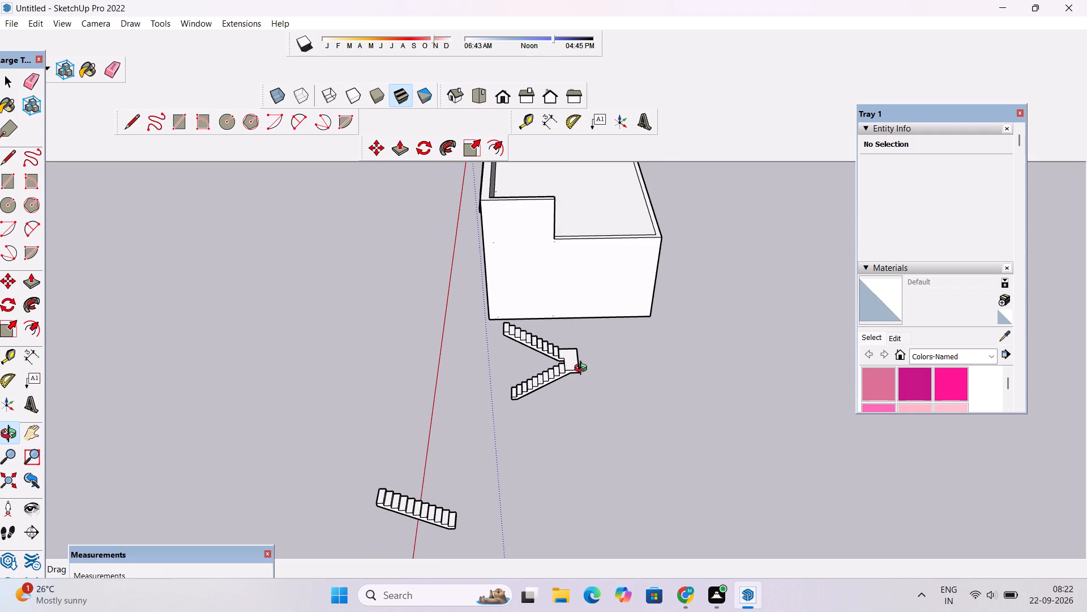
pyautogui.keyDown('shift'); pyautogui.moveTo(605, 363); pyautogui.dragTo(589, 396); pyautogui.keyUp('shift')
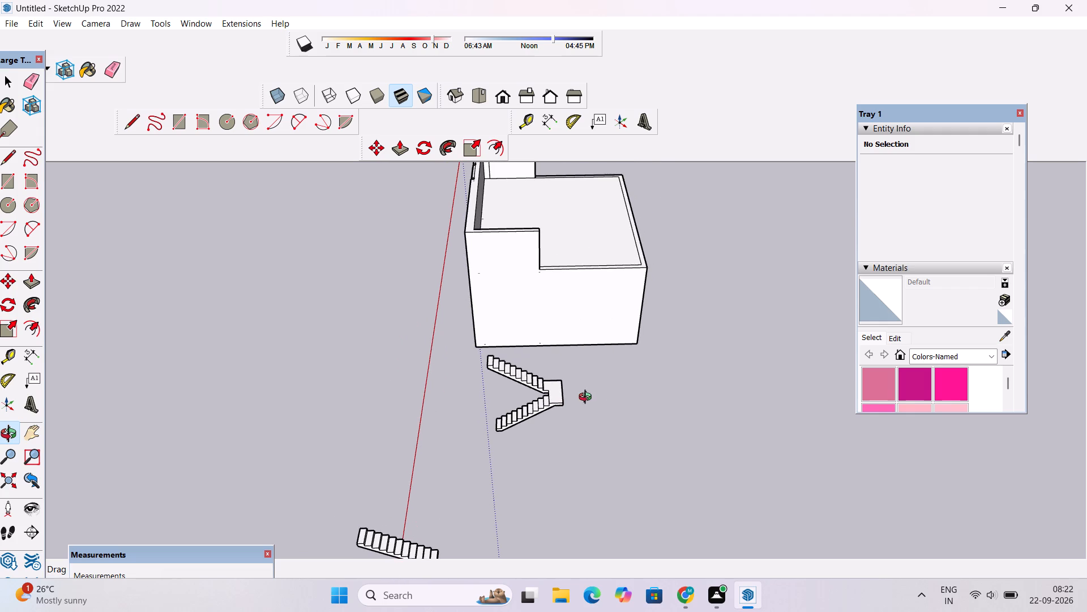
pyautogui.keyDown('shift'); pyautogui.moveTo(588, 398); pyautogui.dragTo(589, 374); pyautogui.keyUp('shift')
pyautogui.scroll(1, 593, 371)
pyautogui.moveTo(595, 369); pyautogui.dragTo(593, 380)
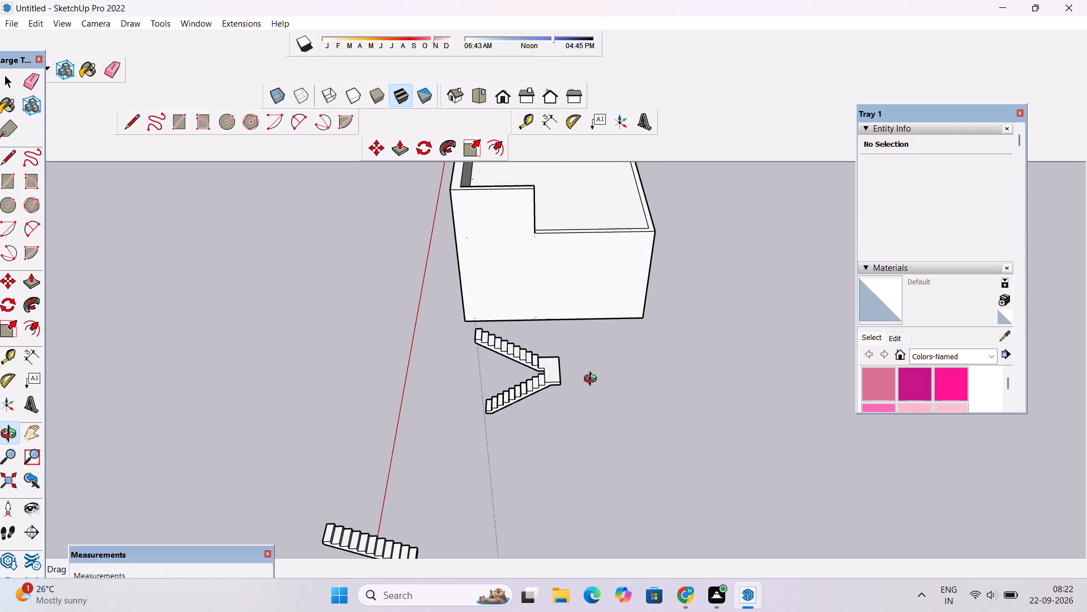
pyautogui.moveTo(593, 380); pyautogui.dragTo(592, 382)
pyautogui.scroll(-2, 592, 382)
pyautogui.keyDown('shift'); pyautogui.moveTo(592, 380); pyautogui.dragTo(592, 385); pyautogui.keyUp('shift')
pyautogui.scroll(-2, 591, 385)
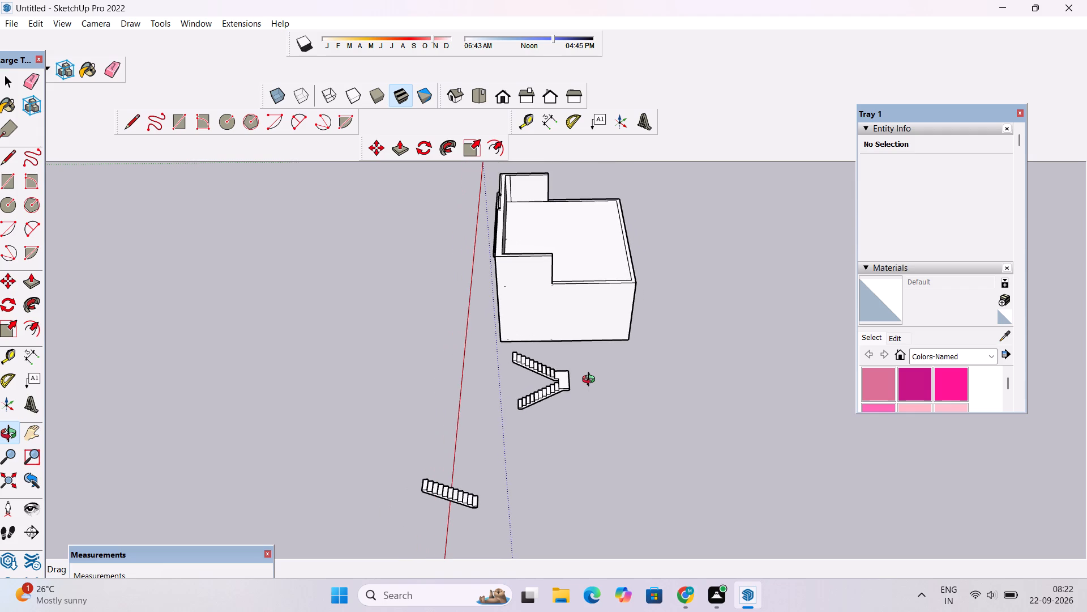
pyautogui.keyDown('shift'); pyautogui.scroll(1, 591, 381); pyautogui.keyUp('shift')
pyautogui.scroll(-2, 590, 371)
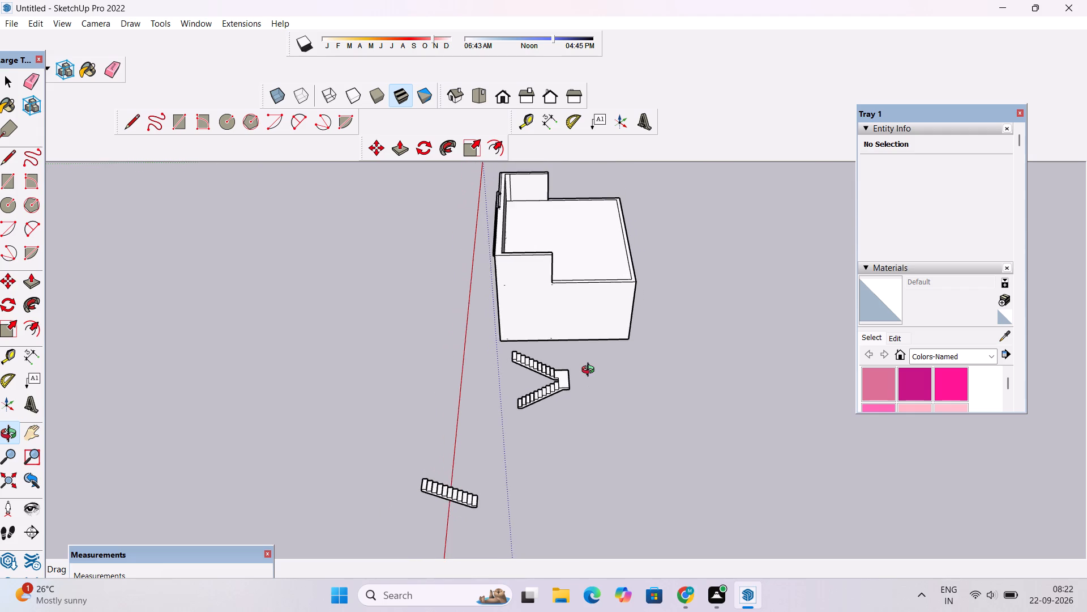
pyautogui.scroll(-1, 590, 371)
# Push/Pull the landing's outer side face, opposite the flights, outward about 1' 3 11/16" to deepen the landing further.
pyautogui.scroll(3, 587, 381)
pyautogui.keyDown('shift'); pyautogui.moveTo(587, 381); pyautogui.dragTo(573, 401); pyautogui.keyUp('shift')
pyautogui.scroll(3, 557, 414)
pyautogui.keyDown('shift'); pyautogui.moveTo(557, 414); pyautogui.dragTo(508, 433); pyautogui.keyUp('shift')
pyautogui.scroll(3, 511, 428)
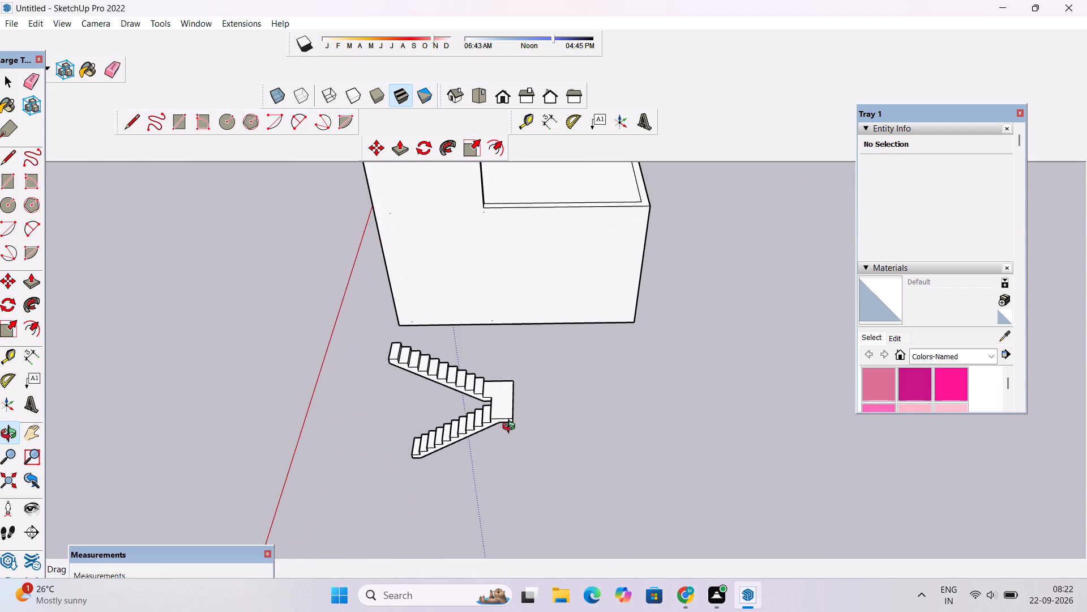
pyautogui.keyDown('shift'); pyautogui.moveTo(511, 426); pyautogui.dragTo(506, 411); pyautogui.keyUp('shift')
pyautogui.keyDown('shift'); pyautogui.moveTo(508, 406); pyautogui.dragTo(486, 421); pyautogui.keyUp('shift')
pyautogui.scroll(4, 485, 415)
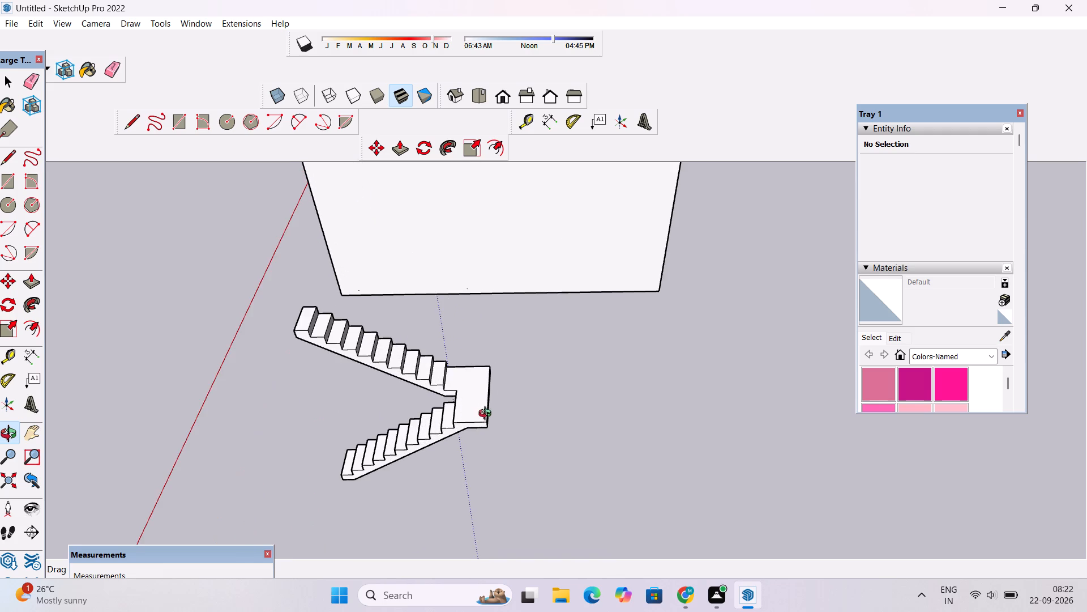
pyautogui.moveTo(502, 411); pyautogui.dragTo(454, 424)
pyautogui.scroll(8, 452, 424)
pyautogui.keyDown('shift'); pyautogui.moveTo(459, 418); pyautogui.dragTo(405, 436); pyautogui.keyUp('shift')
pyautogui.keyDown('shift'); pyautogui.scroll(3, 404, 436); pyautogui.keyUp('shift')
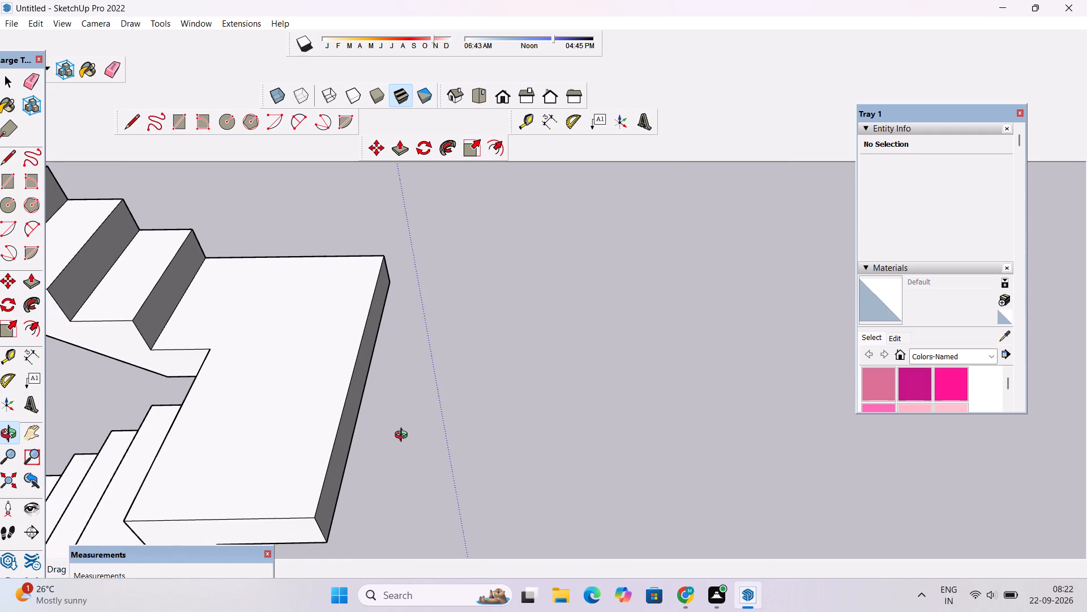
pyautogui.press('p')
pyautogui.click(336, 436)
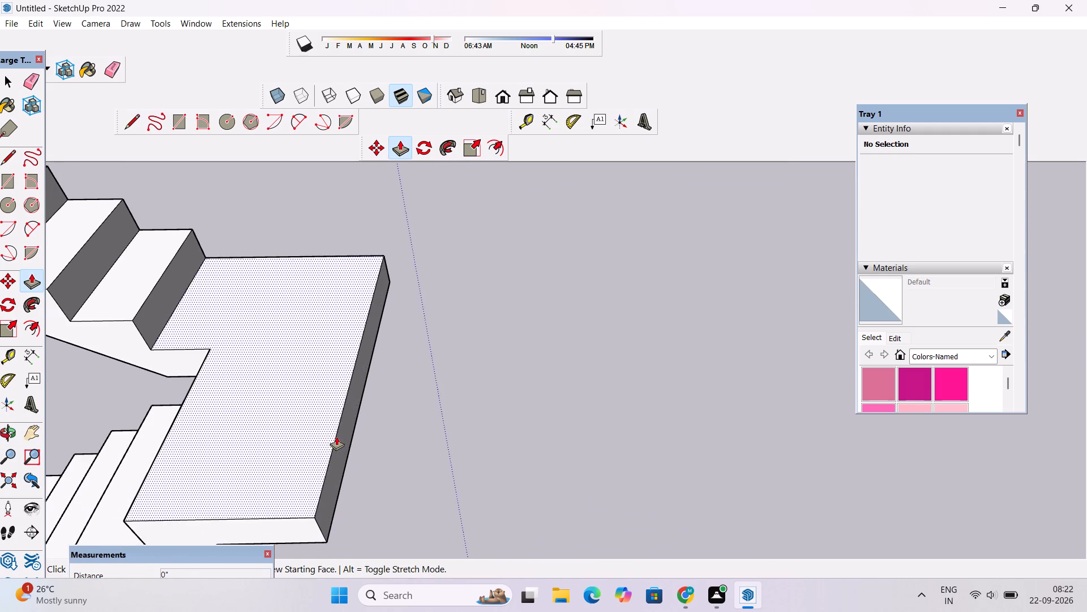
pyautogui.press('space')
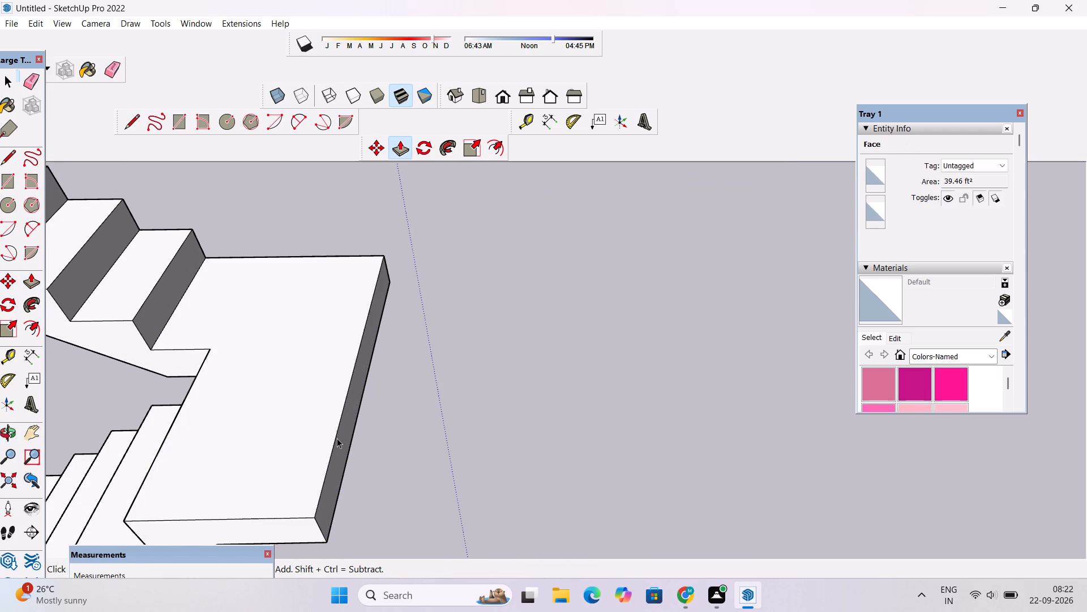
pyautogui.write('p')
pyautogui.scroll(-4, 349, 418)
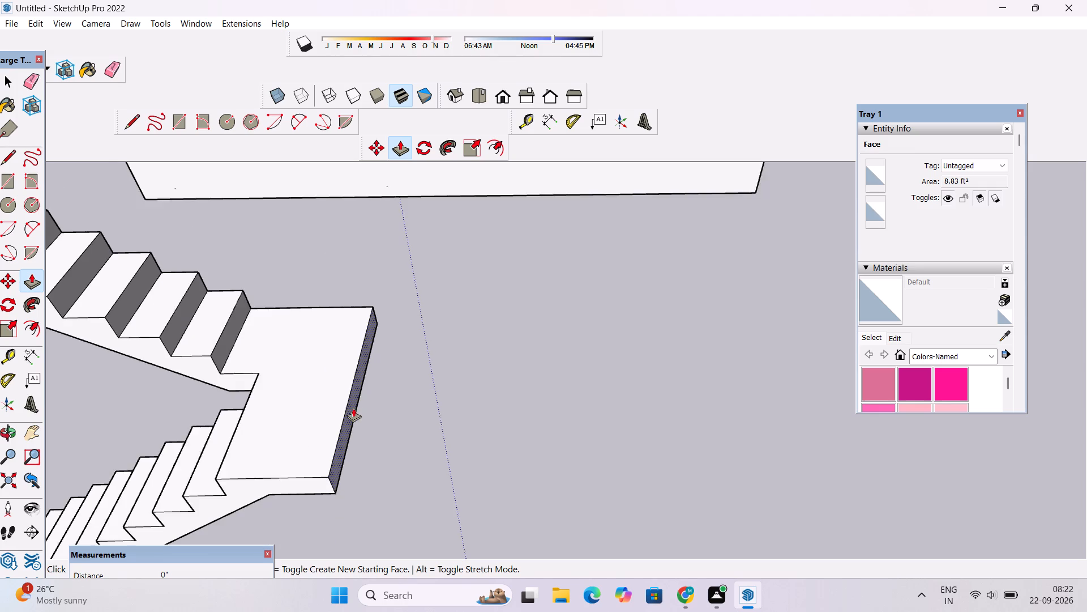
pyautogui.scroll(-5, 353, 408)
pyautogui.scroll(7, 352, 470)
pyautogui.click(329, 418)
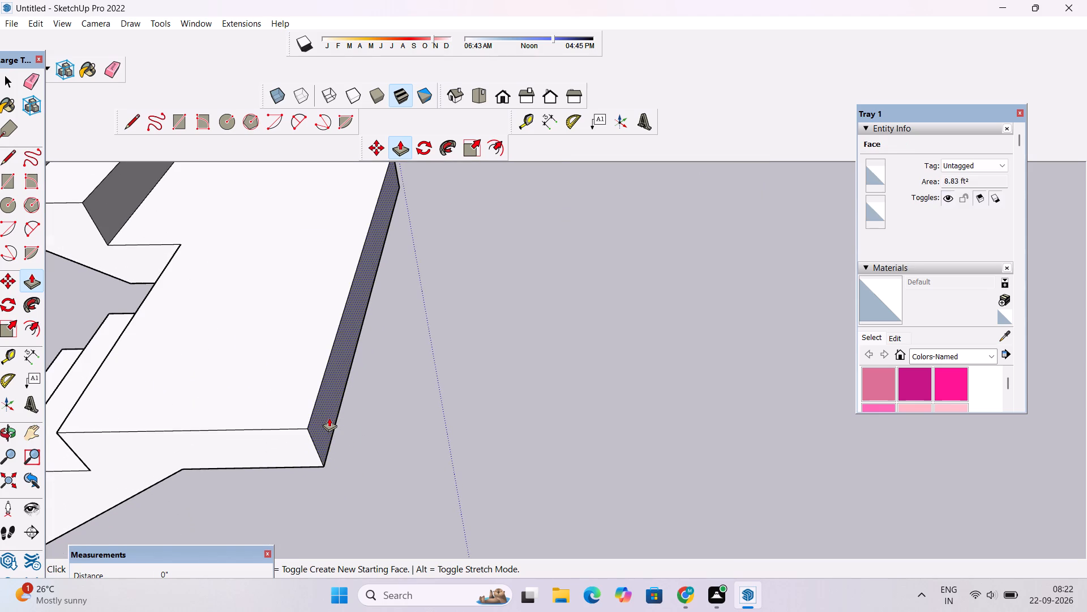
pyautogui.scroll(-7, 341, 416)
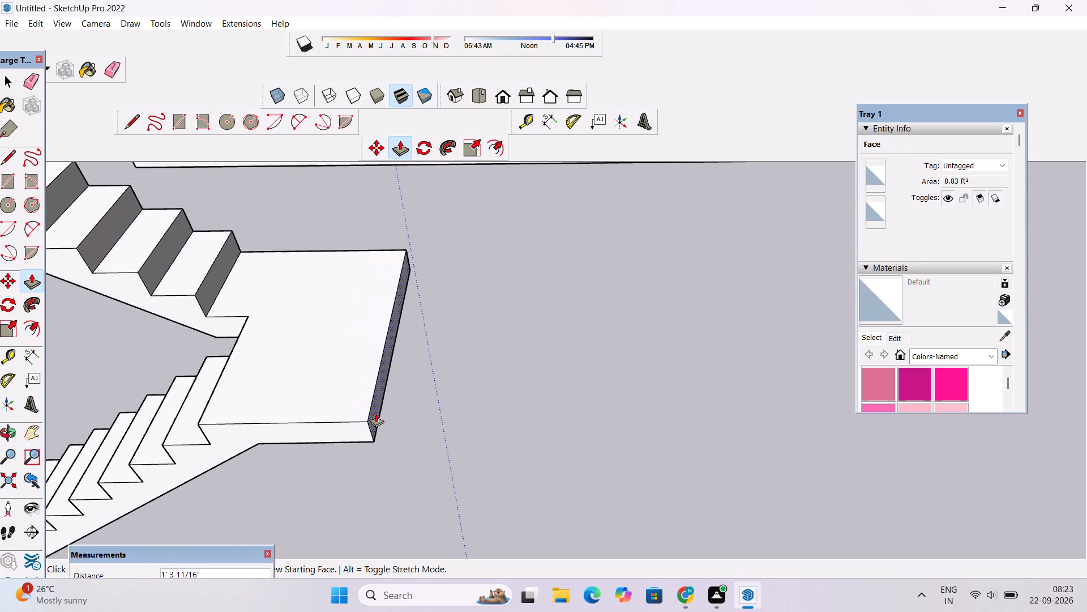
pyautogui.click(376, 413)
pyautogui.press('space')
# Place a guide line on top of the landing, parallel to its outer edge and 1' inward from it.
pyautogui.write('l')
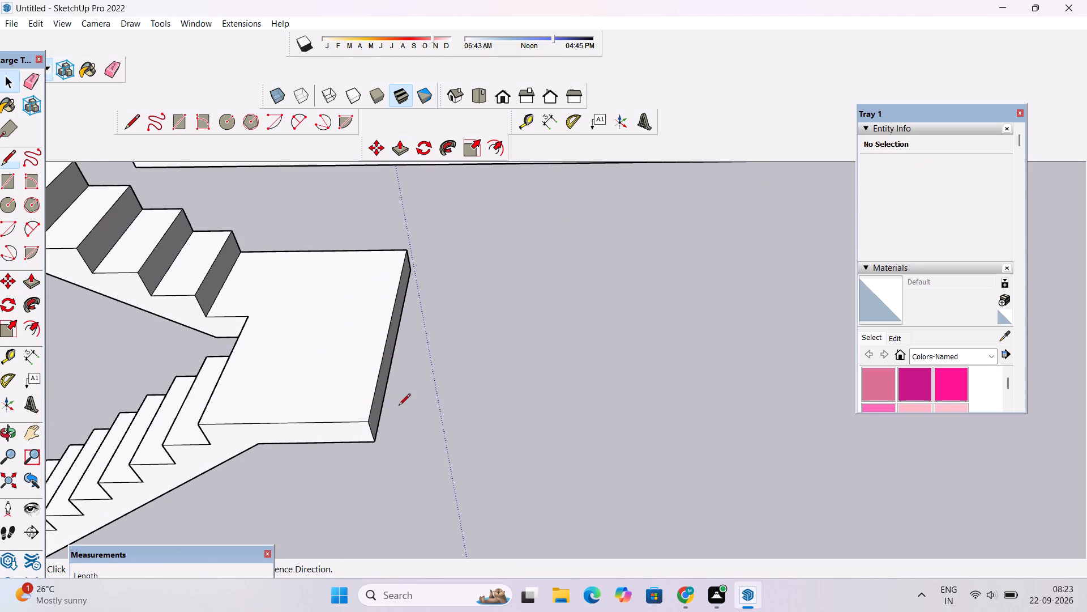
pyautogui.press('t')
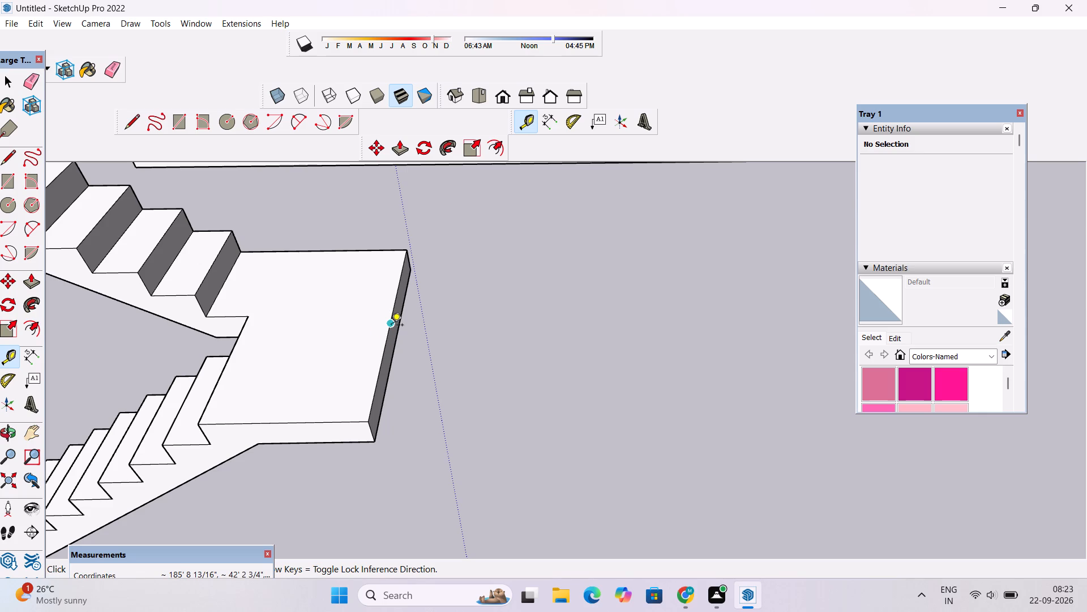
pyautogui.click(391, 325)
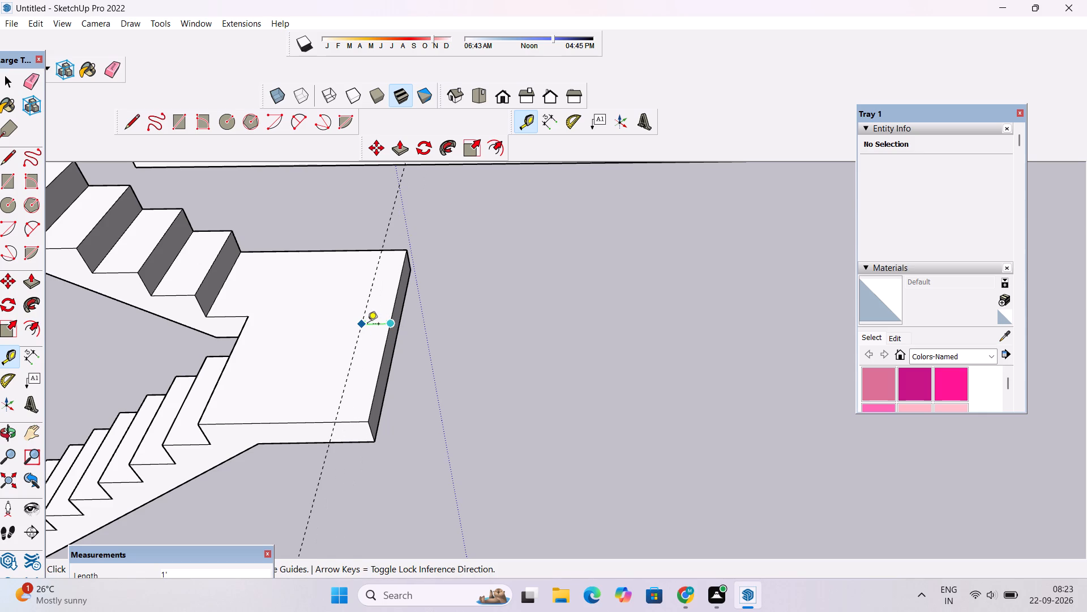
pyautogui.press('1')
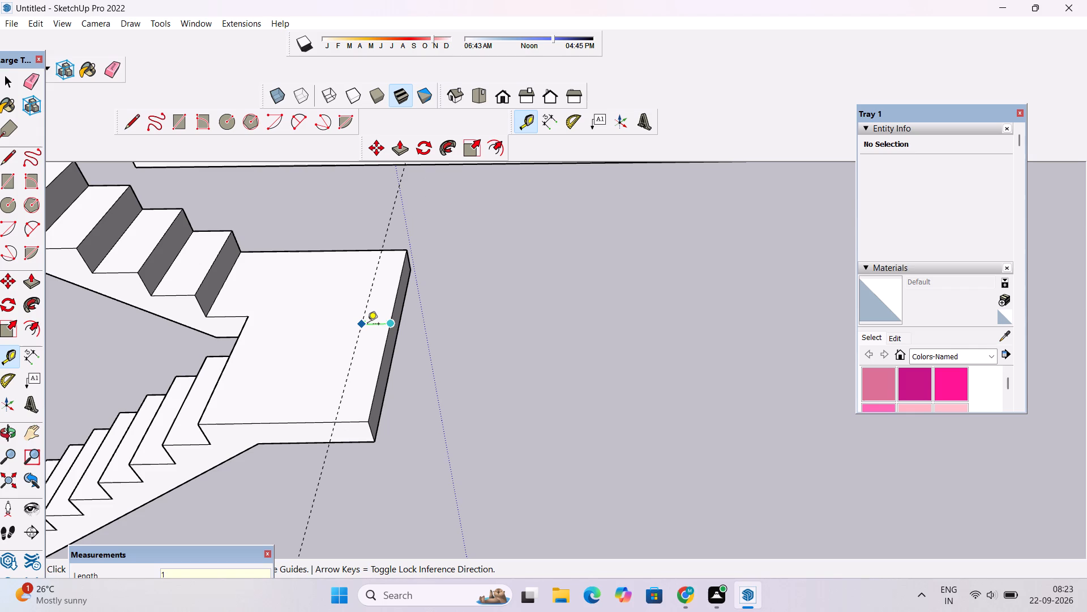
pyautogui.press("'")
pyautogui.press('Return')
# Examine the landing's outer edge and the guide line from different angles.
pyautogui.scroll(-3, 379, 332)
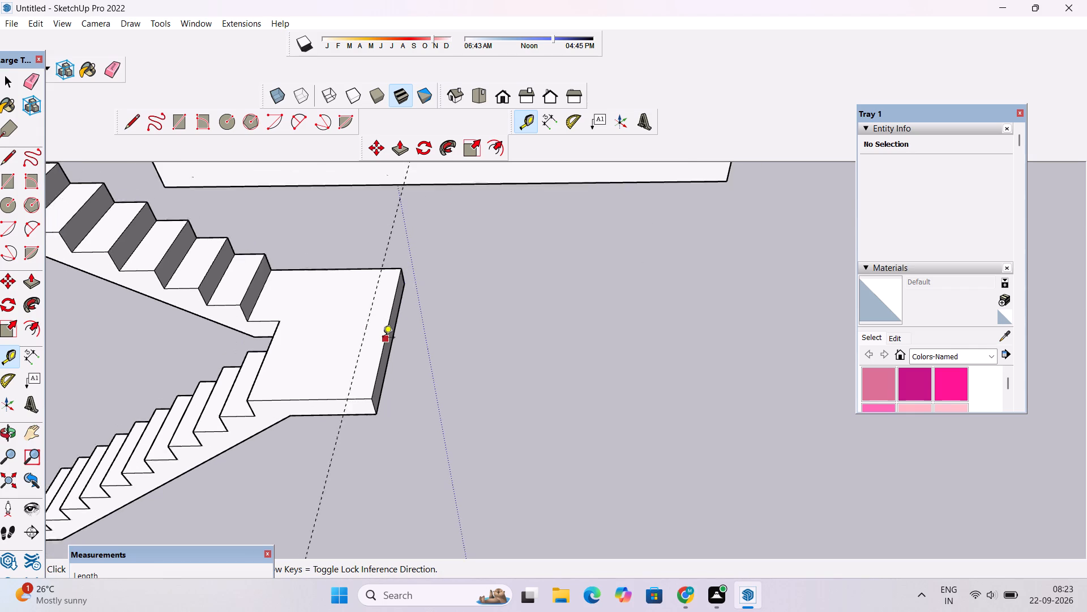
pyautogui.scroll(-3, 383, 338)
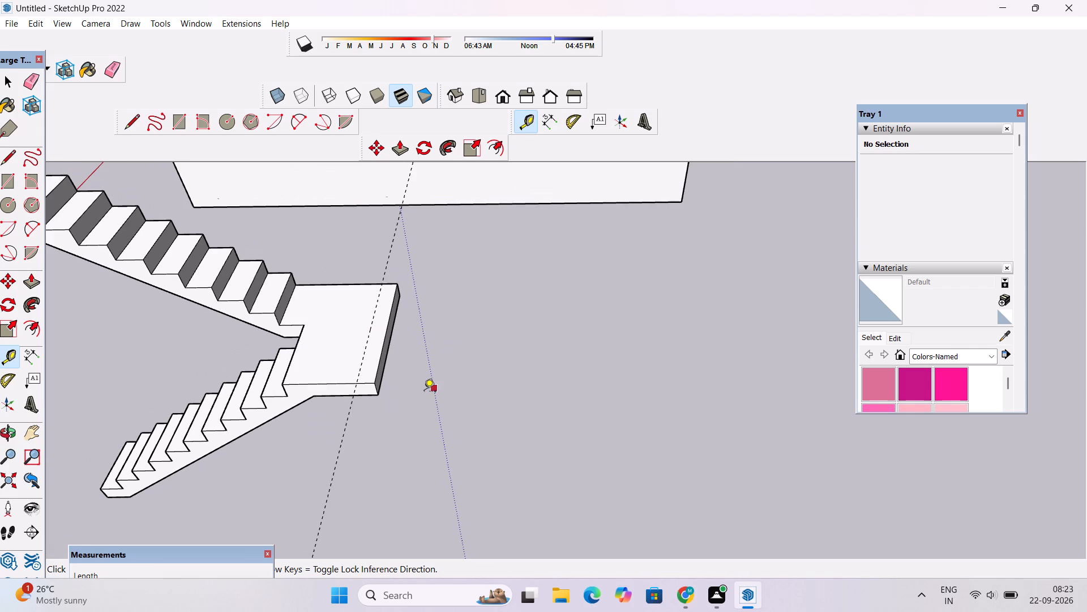
pyautogui.press('o')
pyautogui.scroll(-5, 424, 393)
pyautogui.keyDown('shift'); pyautogui.moveTo(399, 403); pyautogui.dragTo(579, 430); pyautogui.keyUp('shift')
pyautogui.scroll(10, 563, 381)
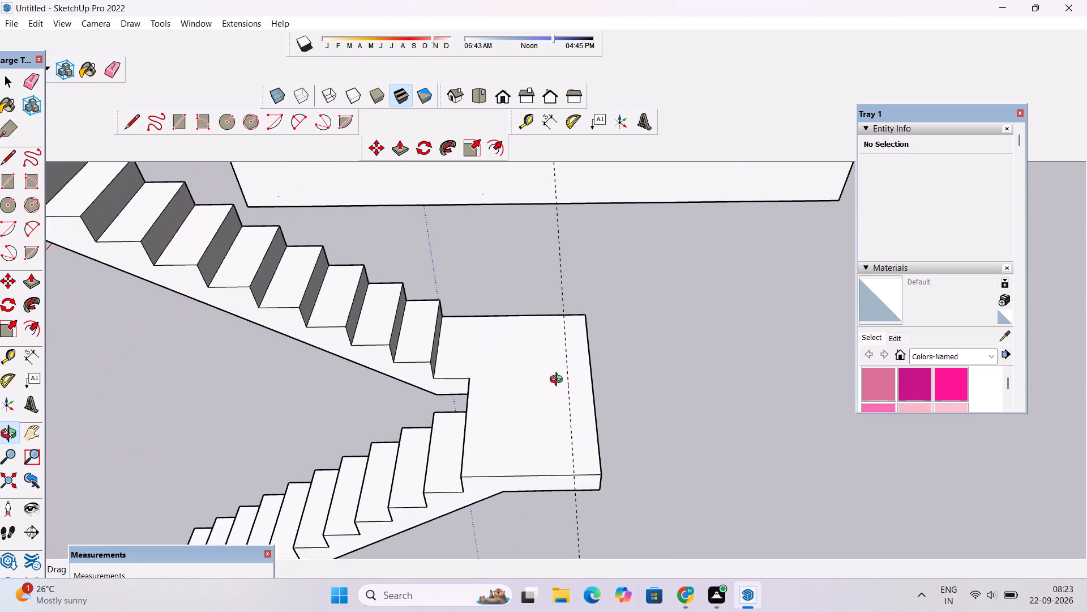
pyautogui.moveTo(571, 393); pyautogui.dragTo(527, 395)
pyautogui.scroll(-4, 524, 393)
pyautogui.keyDown('shift'); pyautogui.moveTo(567, 376); pyautogui.dragTo(473, 379); pyautogui.keyUp('shift')
pyautogui.scroll(4, 473, 397)
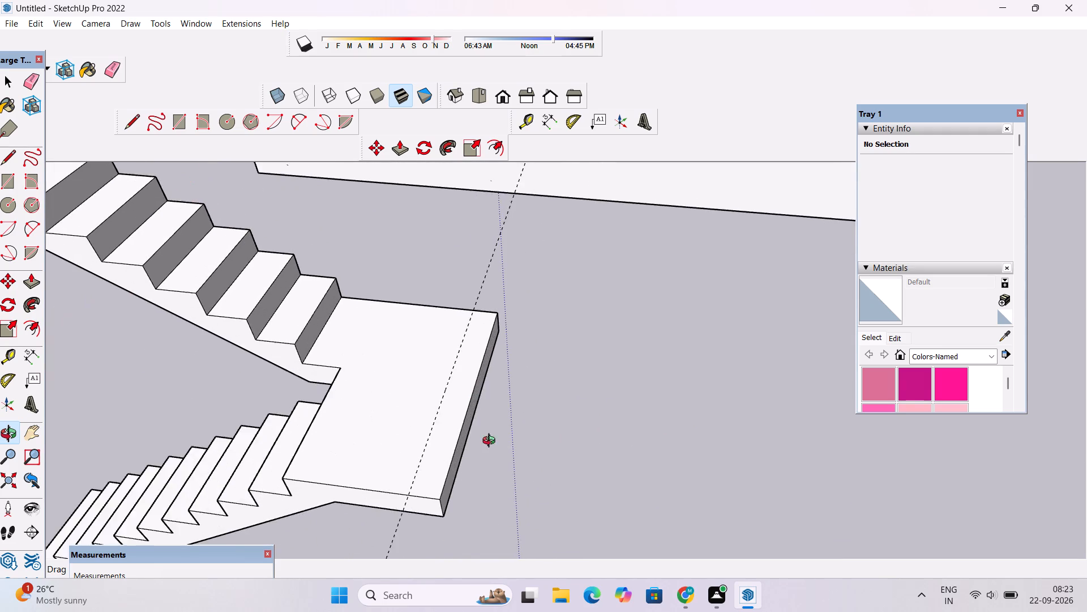
# Undo the guide line on the landing and place a new one parallel to the outer edge, 9" inward from it.
pyautogui.moveTo(493, 442); pyautogui.dragTo(567, 458)
pyautogui.keyDown('shift'); pyautogui.moveTo(543, 458); pyautogui.dragTo(513, 397); pyautogui.keyUp('shift')
pyautogui.keyDown('shift'); pyautogui.scroll(3, 509, 385); pyautogui.keyUp('shift')
pyautogui.hotkey('ctrl', 'z')
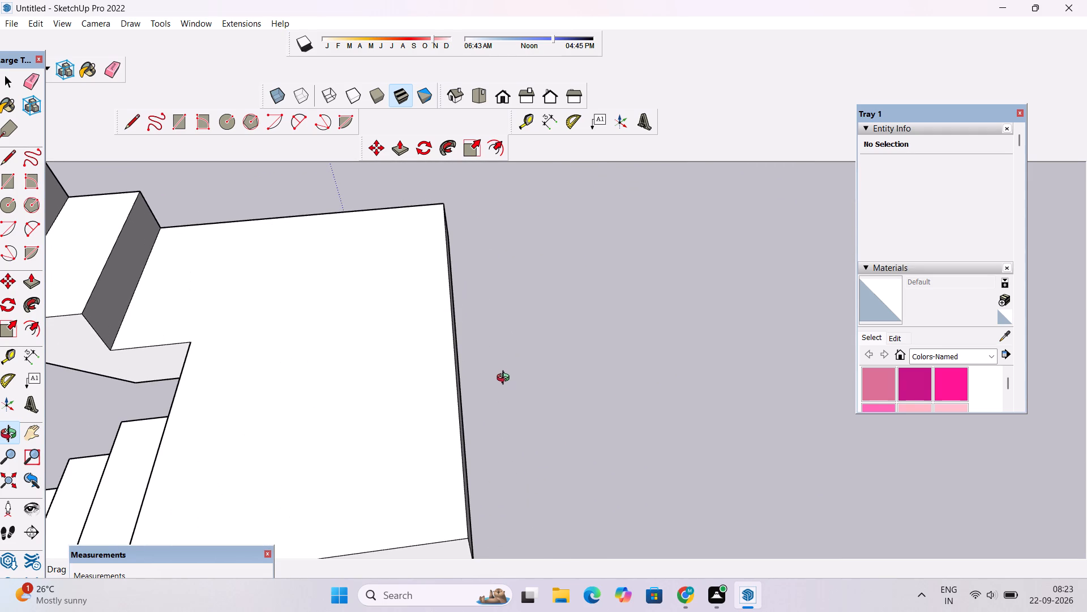
pyautogui.press('t')
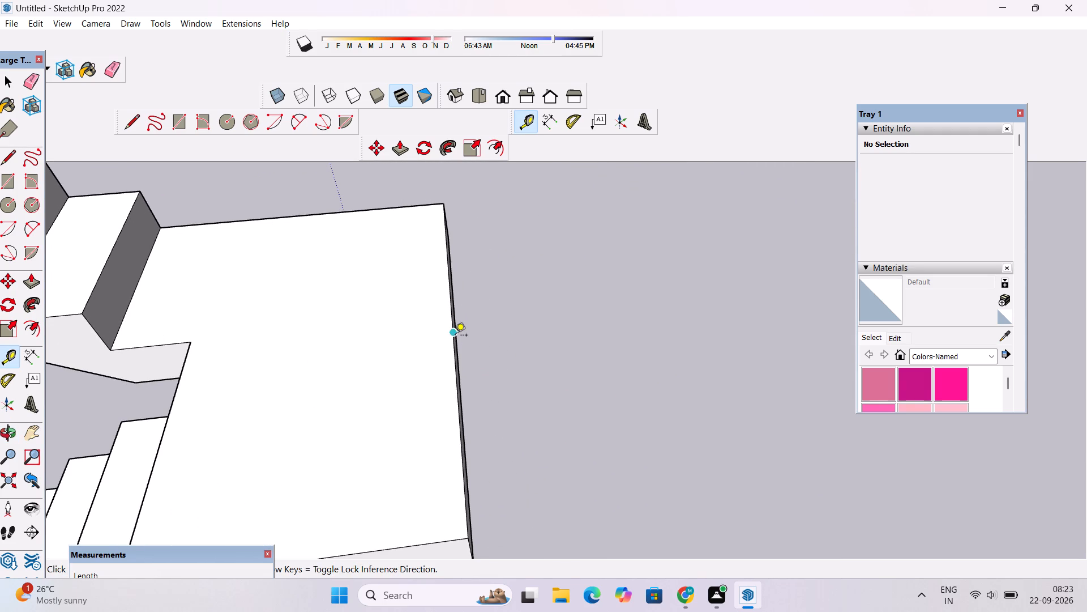
pyautogui.click(455, 334)
pyautogui.scroll(-5, 440, 328)
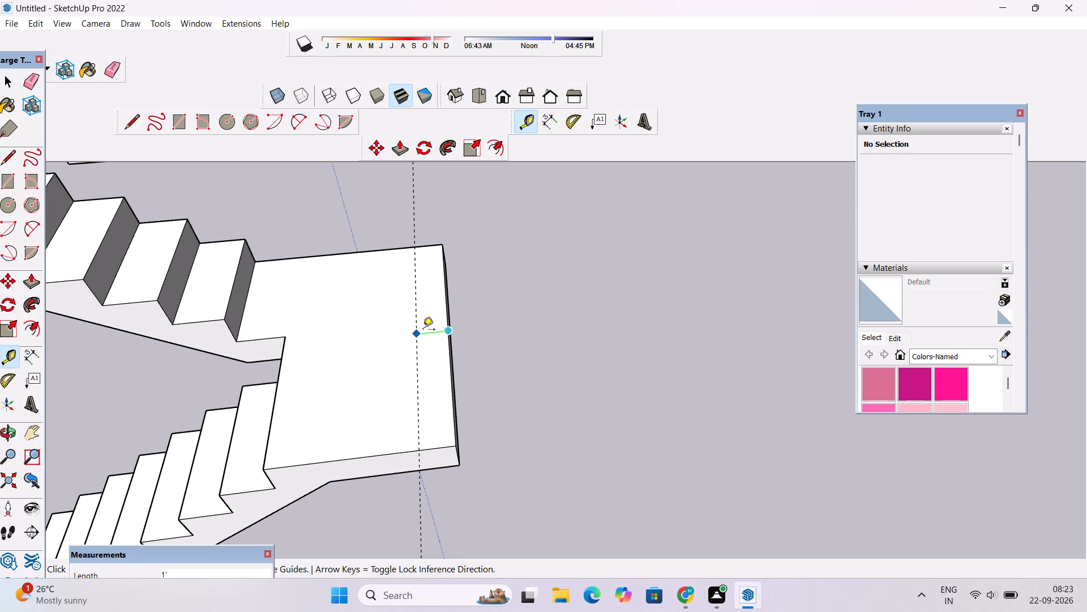
pyautogui.scroll(3, 409, 334)
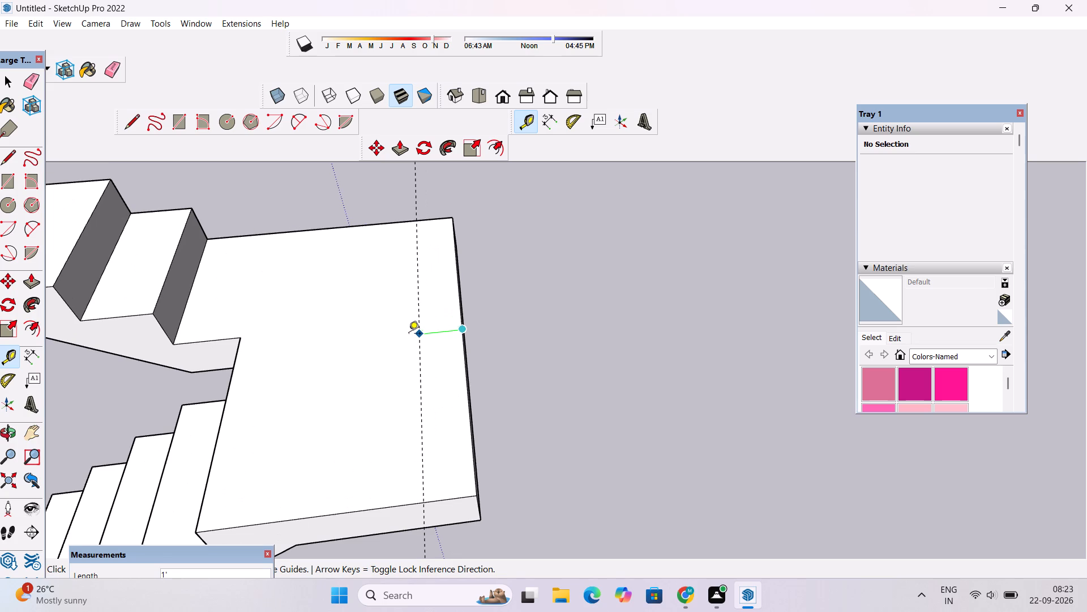
pyautogui.write('9"')
pyautogui.press('Return')
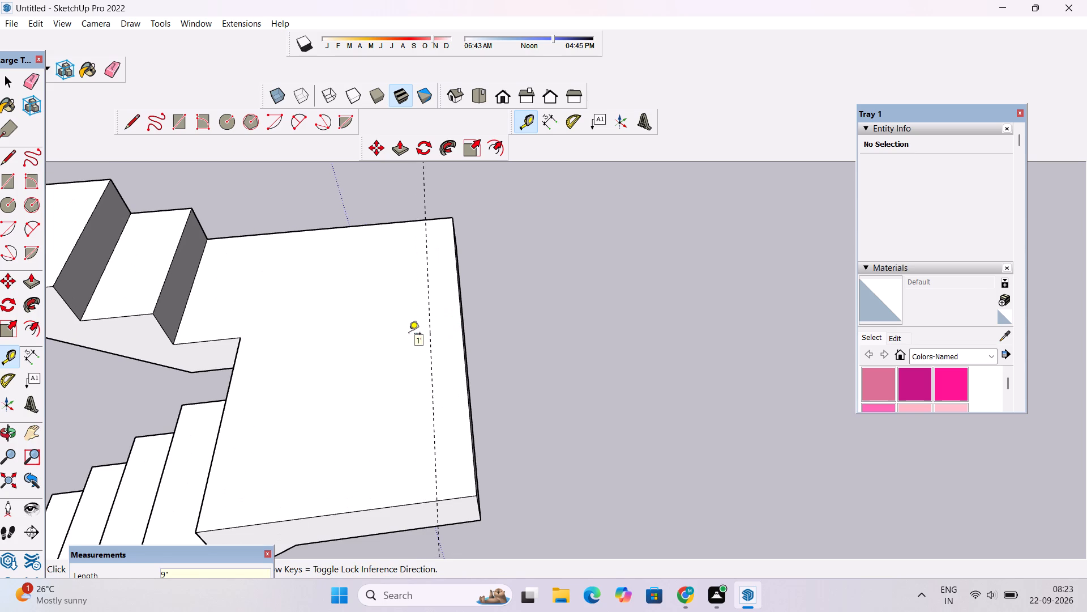
# Draw a line about 8' 10" long across the landing's top along the guide, splitting off a strip at the outer edge.
pyautogui.press('l')
pyautogui.scroll(-3, 352, 285)
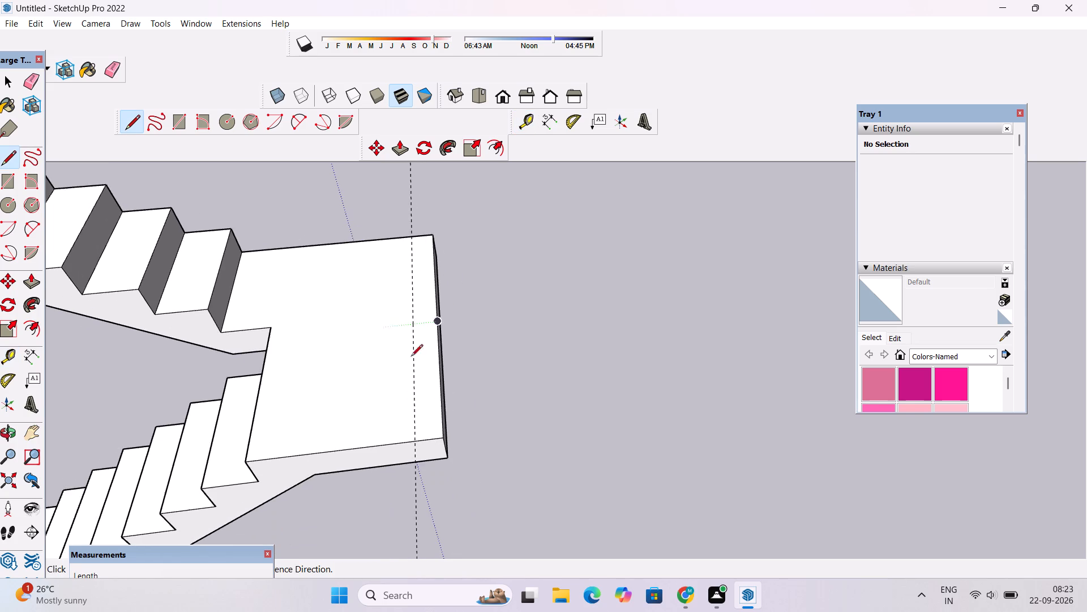
pyautogui.scroll(3, 417, 437)
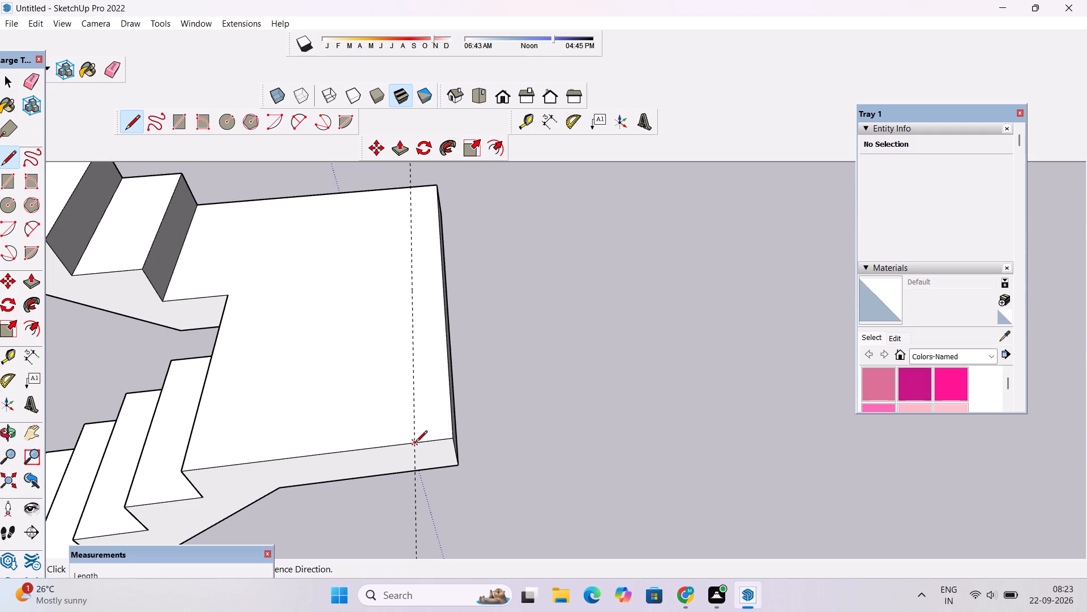
pyautogui.click(413, 444)
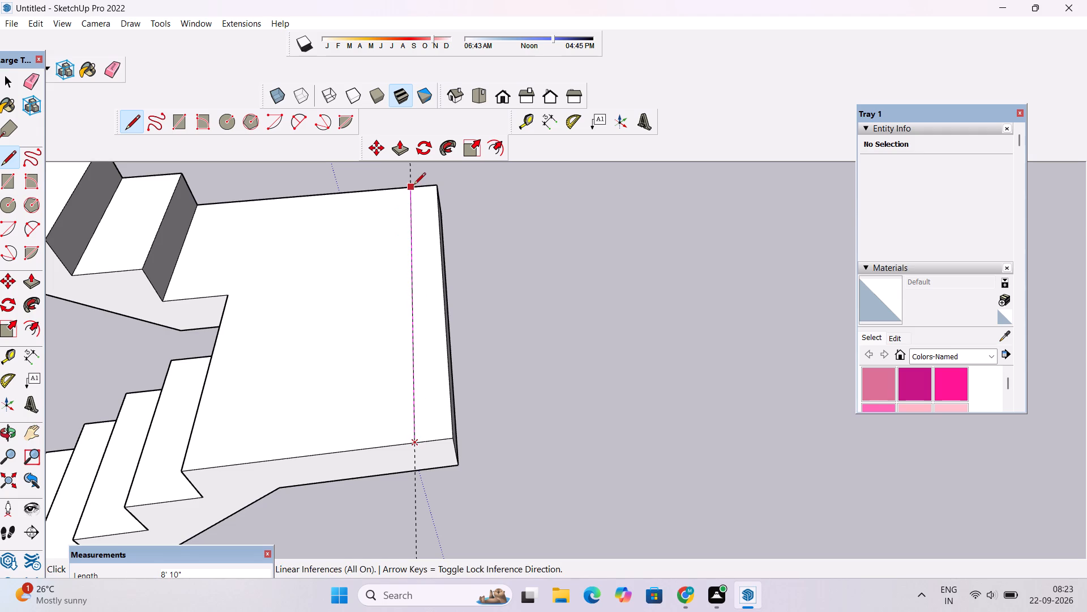
pyautogui.scroll(7, 410, 180)
pyautogui.scroll(-2, 410, 180)
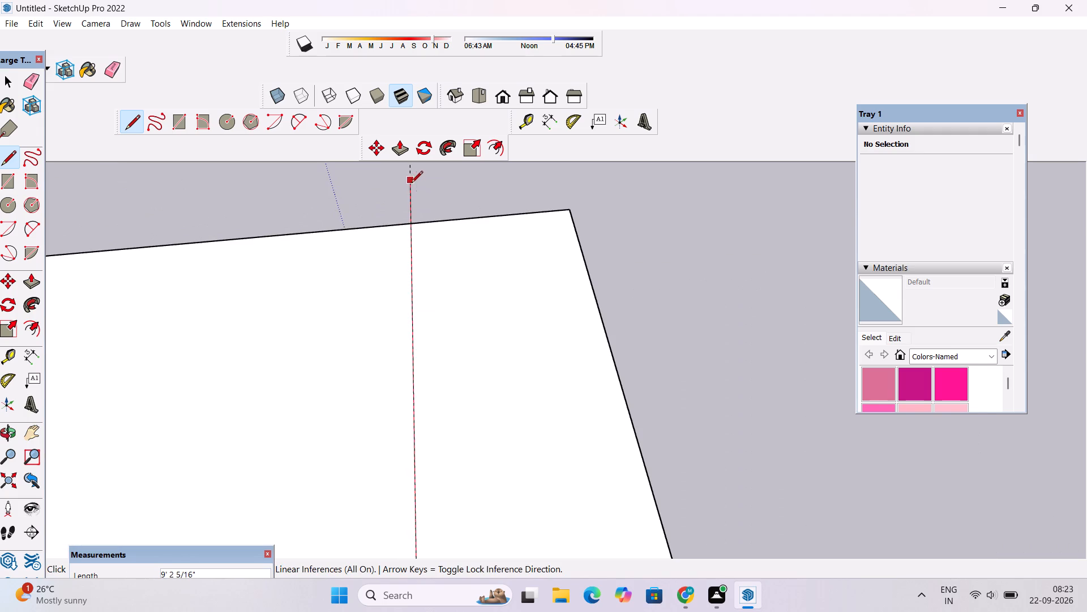
pyautogui.click(411, 224)
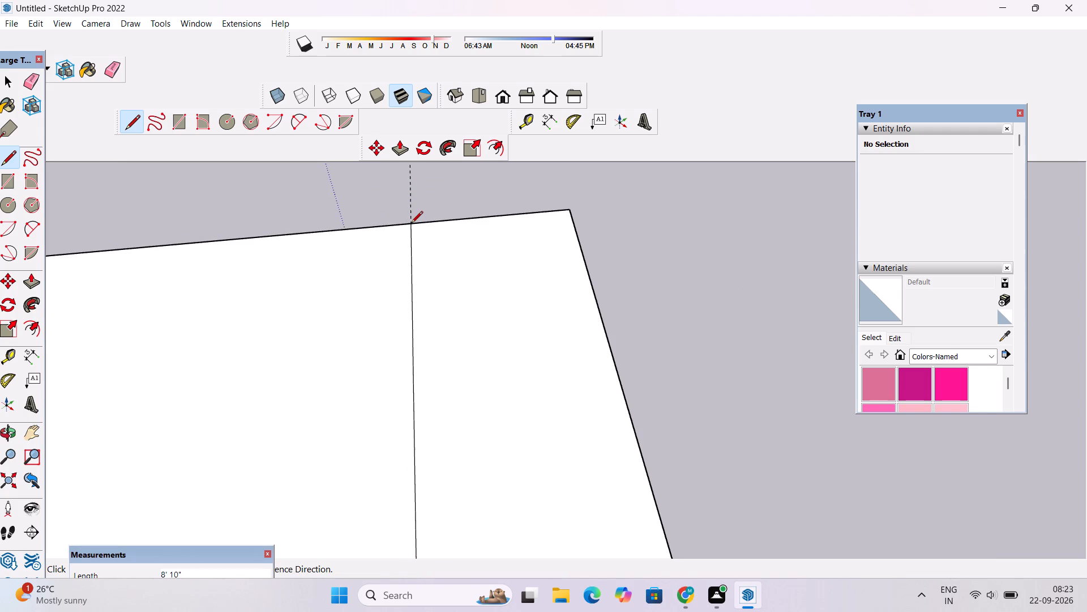
# Erase the guide line running along the new edge on the landing.
pyautogui.press('space')
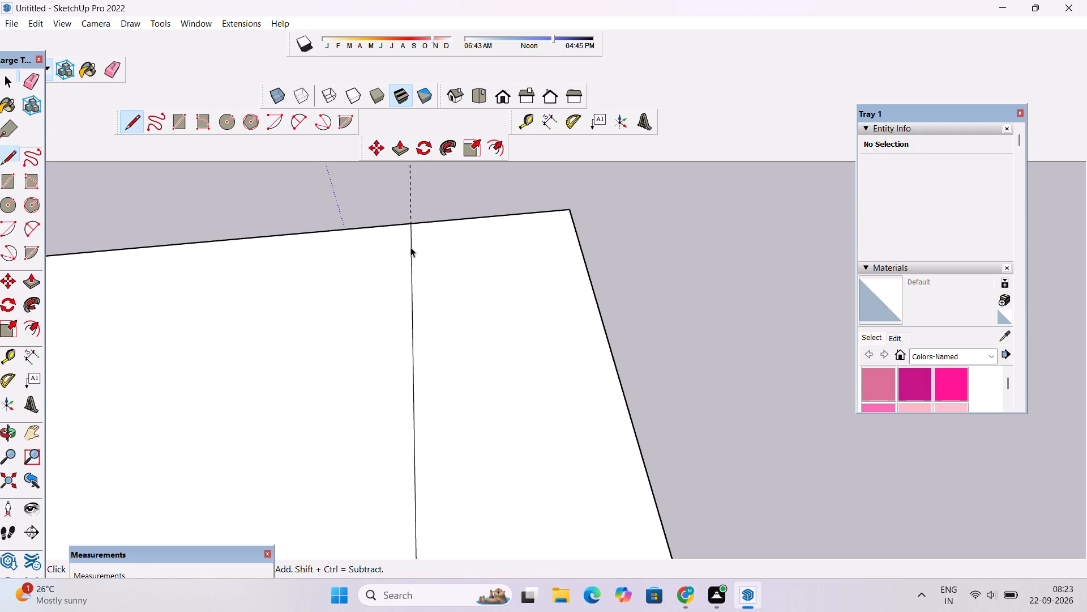
pyautogui.press('e')
pyautogui.scroll(-5, 412, 249)
pyautogui.moveTo(417, 198); pyautogui.dragTo(408, 206)
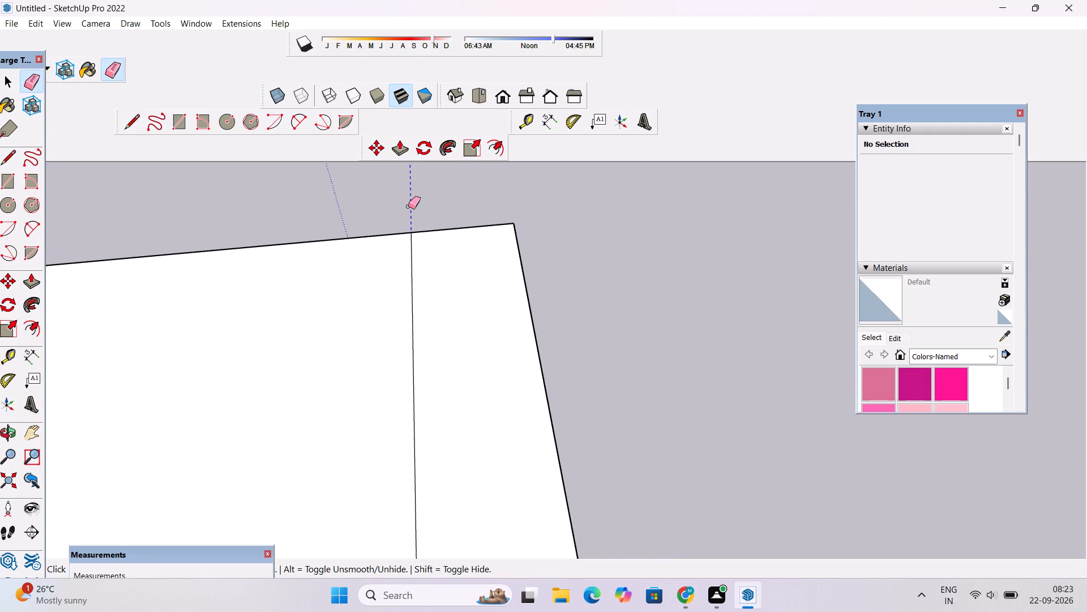
pyautogui.moveTo(408, 206); pyautogui.dragTo(404, 212)
# Push/Pull the narrow strip at the landing's outer edge upward about 5' 9" to form a wall.
pyautogui.scroll(-7, 407, 225)
pyautogui.press('p')
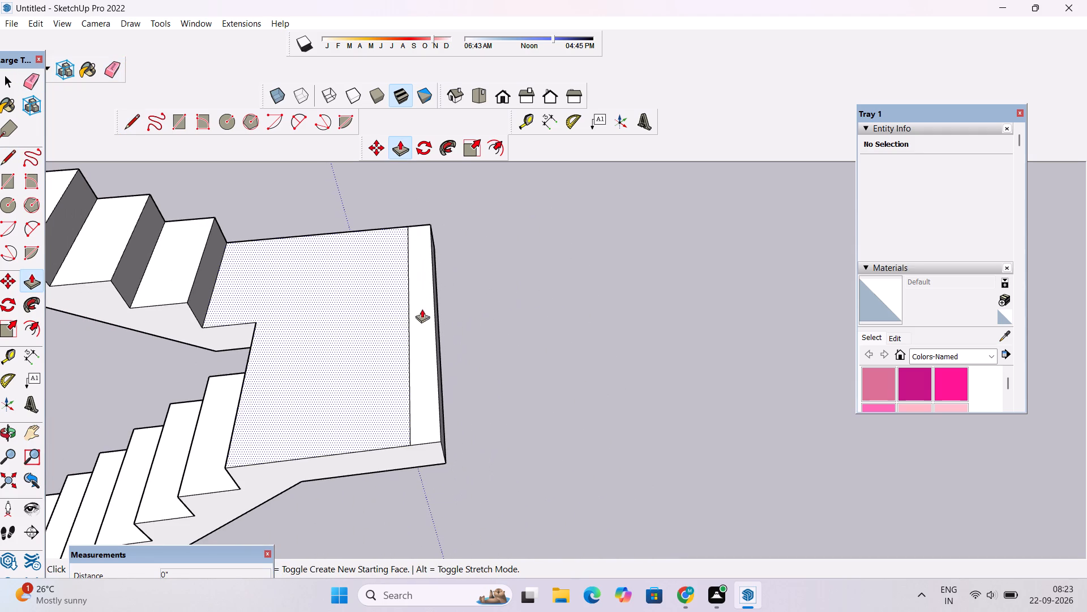
pyautogui.click(431, 397)
pyautogui.scroll(-3, 422, 376)
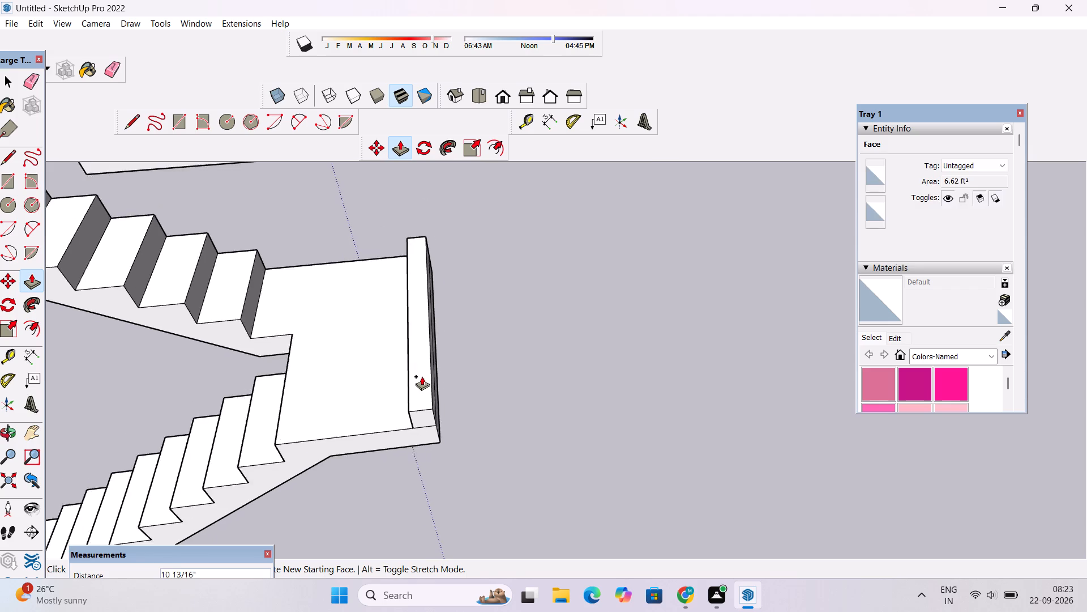
pyautogui.scroll(-8, 422, 376)
pyautogui.scroll(2, 422, 323)
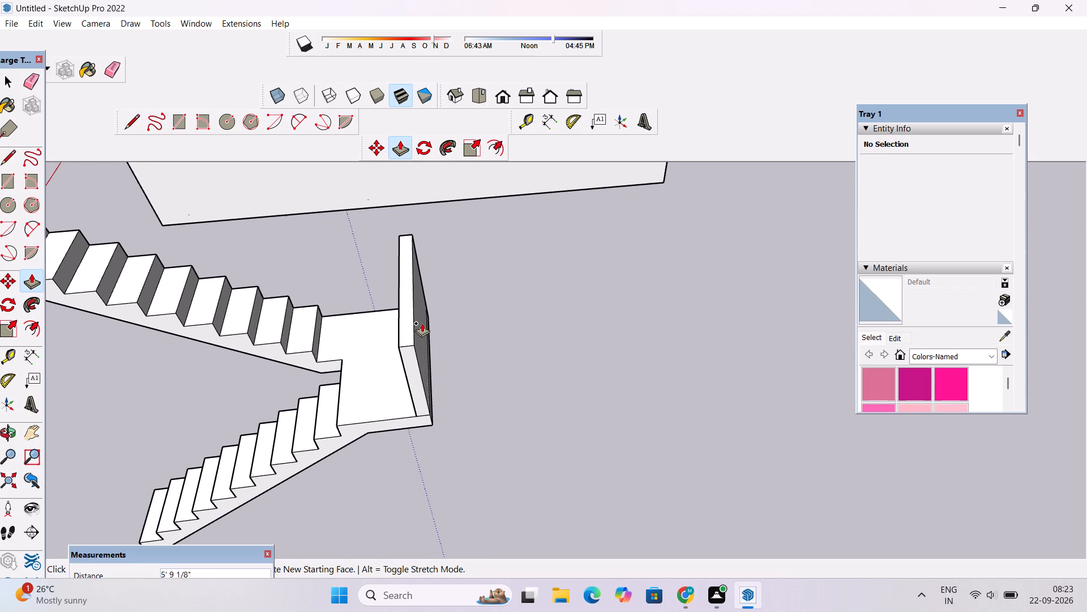
# Examine the staircase and the landing's new wall in relation to the house from several distances and angles.
pyautogui.press('o')
pyautogui.scroll(-4, 422, 323)
pyautogui.keyDown('shift'); pyautogui.moveTo(408, 340); pyautogui.dragTo(566, 290); pyautogui.keyUp('shift')
pyautogui.moveTo(468, 337); pyautogui.dragTo(572, 314)
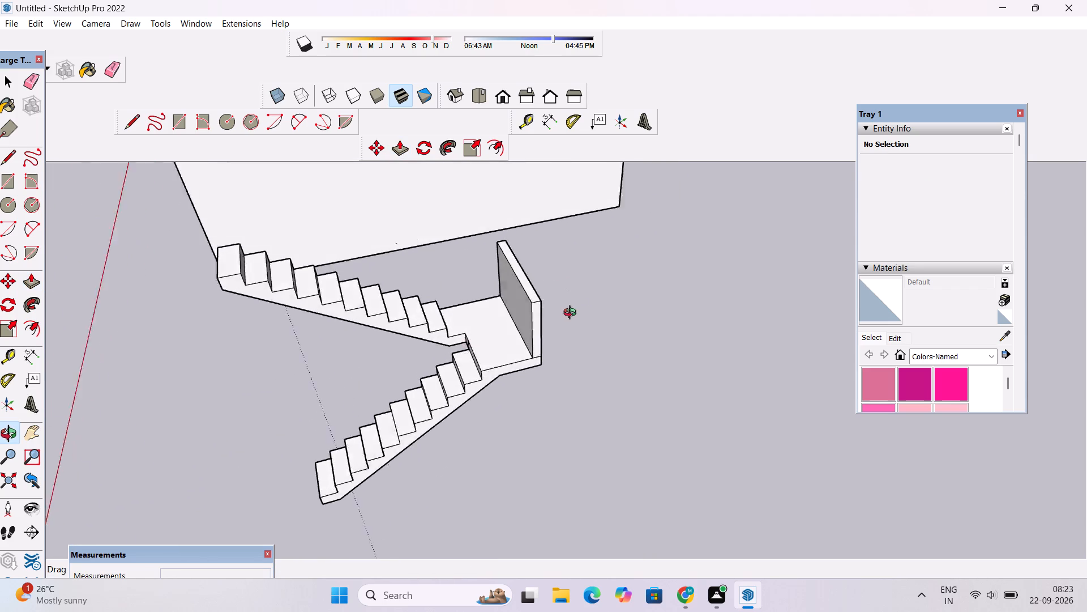
pyautogui.moveTo(572, 314); pyautogui.dragTo(649, 227)
pyautogui.moveTo(651, 266); pyautogui.dragTo(512, 301)
pyautogui.scroll(-3, 502, 284)
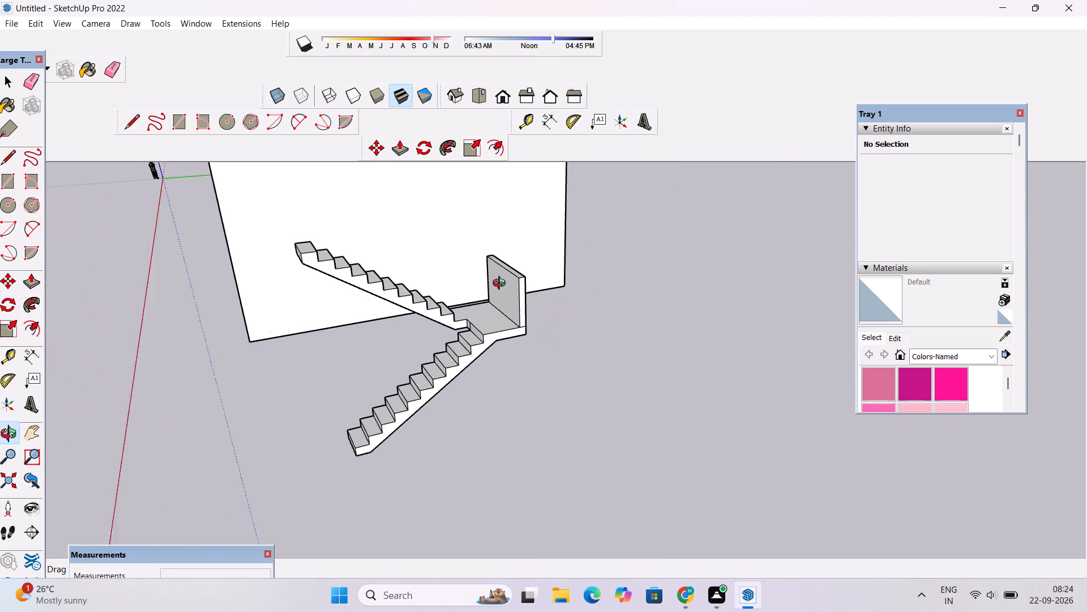
pyautogui.scroll(-1, 502, 284)
pyautogui.moveTo(477, 325); pyautogui.dragTo(670, 317)
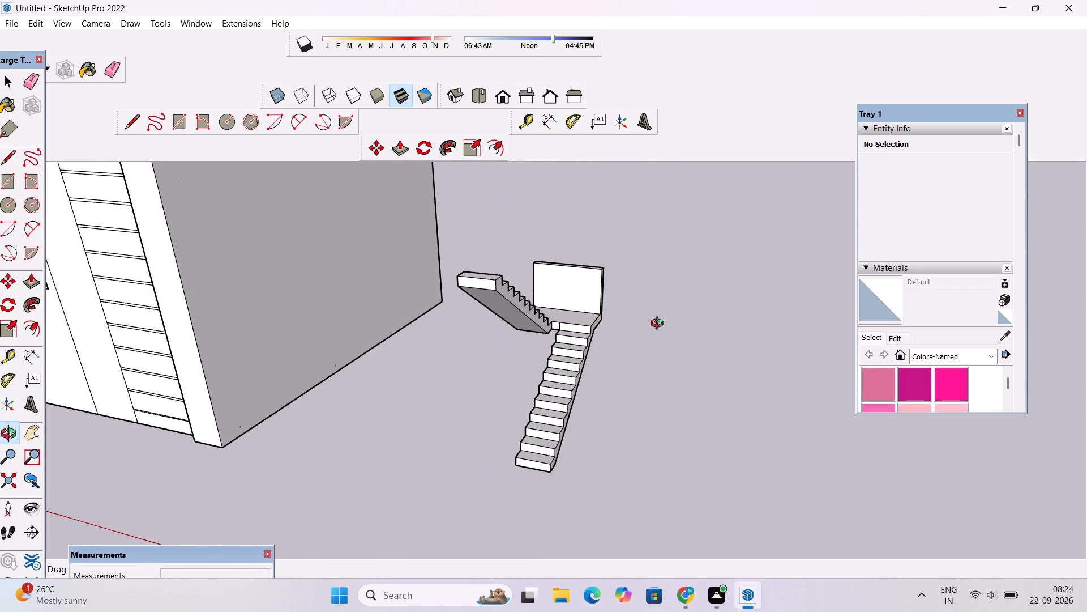
pyautogui.scroll(3, 643, 316)
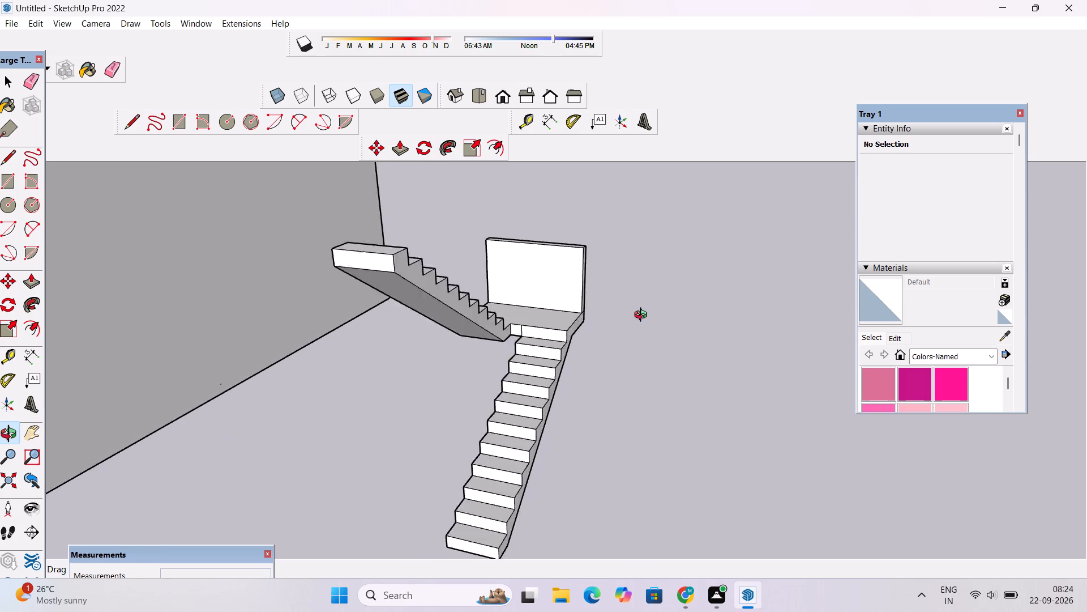
pyautogui.scroll(2, 643, 316)
pyautogui.scroll(-7, 643, 316)
pyautogui.moveTo(623, 381); pyautogui.dragTo(559, 339)
pyautogui.scroll(1, 553, 351)
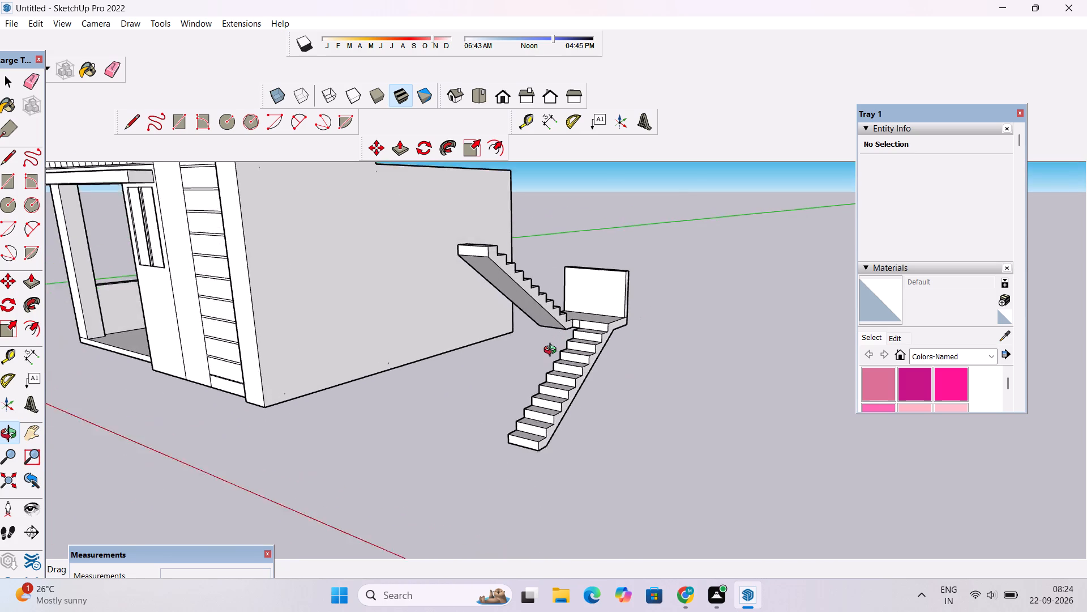
pyautogui.scroll(5, 553, 351)
pyautogui.scroll(-2, 552, 350)
pyautogui.scroll(2, 552, 350)
pyautogui.scroll(-4, 552, 350)
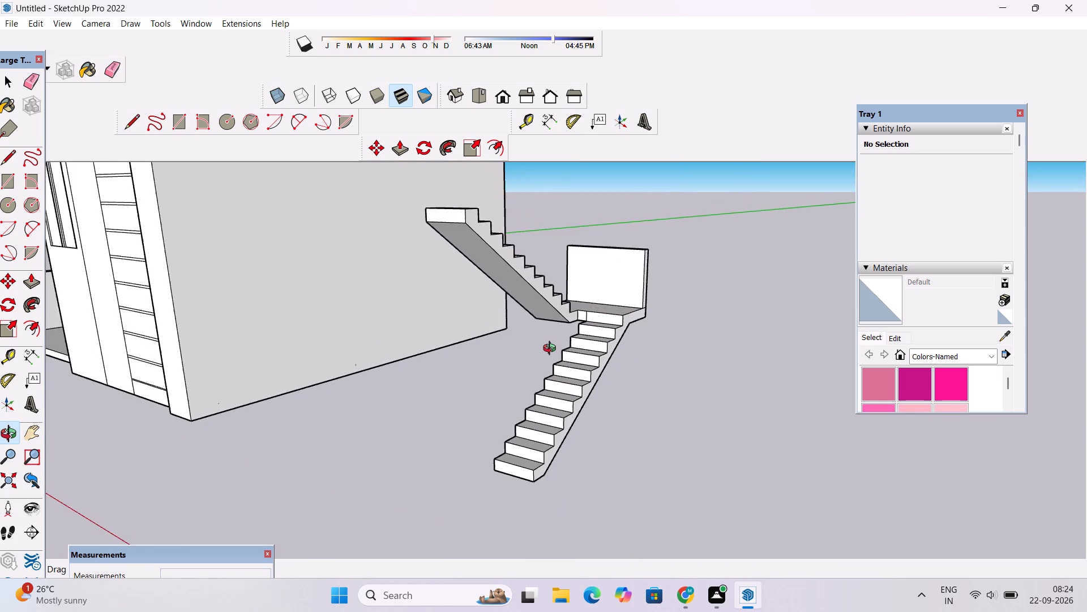
pyautogui.scroll(9, 552, 350)
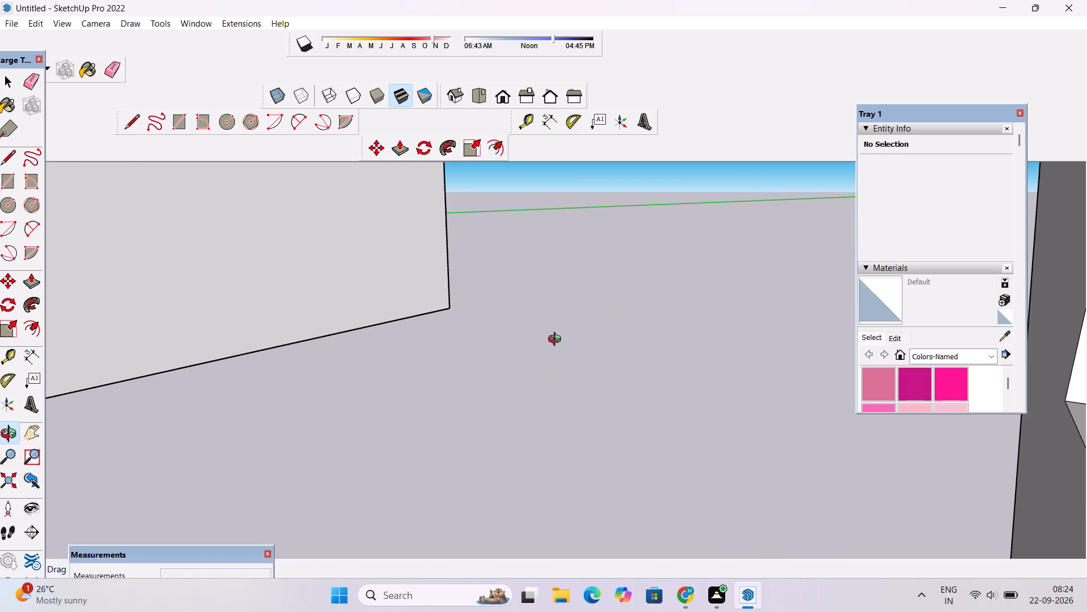
pyautogui.scroll(-5, 557, 341)
pyautogui.moveTo(557, 341); pyautogui.dragTo(560, 350)
pyautogui.scroll(-5, 560, 350)
pyautogui.moveTo(570, 374); pyautogui.dragTo(646, 436)
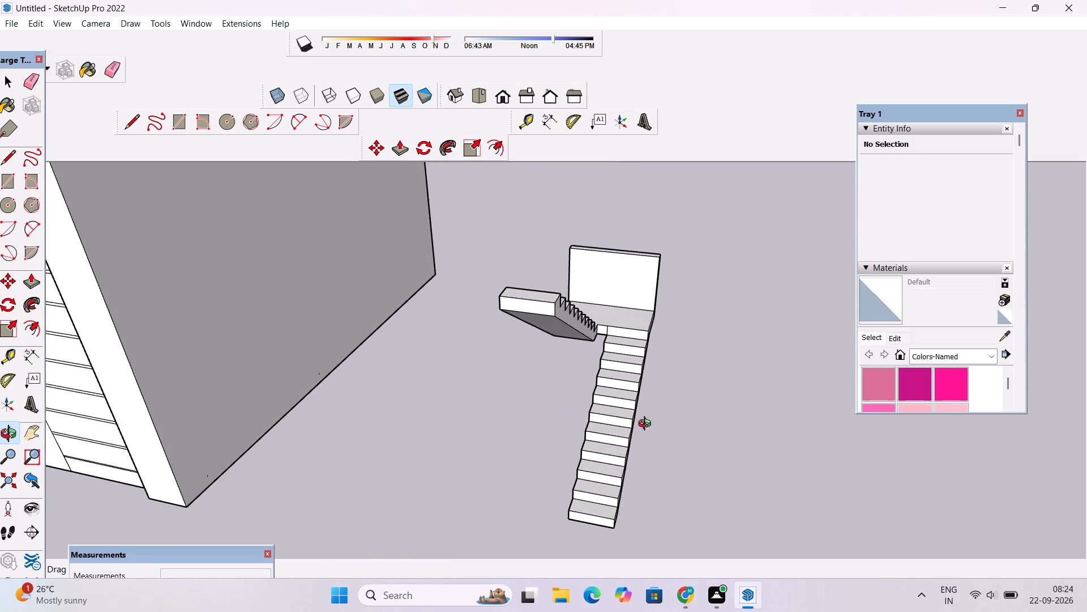
pyautogui.keyDown('shift'); pyautogui.moveTo(652, 406); pyautogui.dragTo(528, 374); pyautogui.keyUp('shift')
pyautogui.scroll(2, 521, 364)
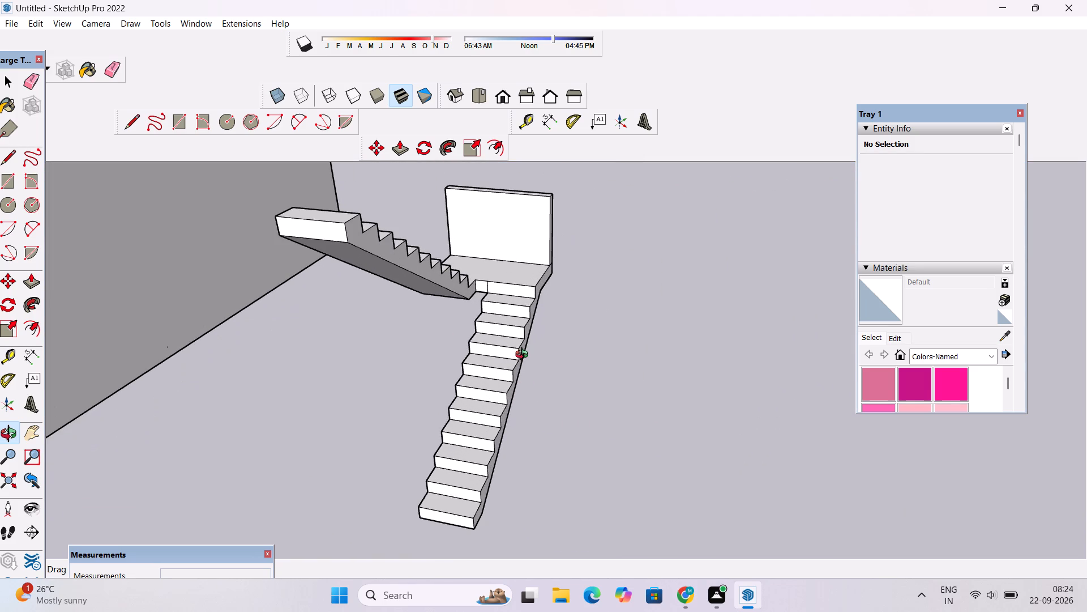
pyautogui.scroll(-2, 524, 356)
pyautogui.scroll(1, 524, 356)
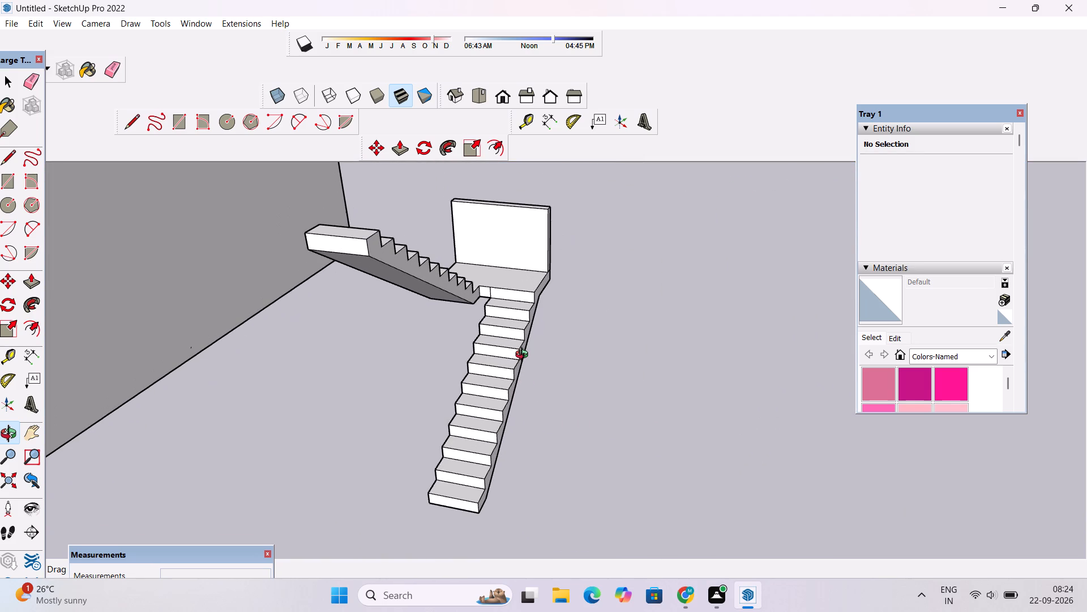
# Examine the lower flight's steps from its bottom step up to the landing, from different angles.
pyautogui.moveTo(524, 356); pyautogui.dragTo(534, 382)
pyautogui.moveTo(496, 431); pyautogui.dragTo(533, 432)
pyautogui.moveTo(544, 456); pyautogui.dragTo(507, 325)
pyautogui.scroll(4, 483, 372)
pyautogui.moveTo(479, 403); pyautogui.dragTo(543, 422)
pyautogui.keyDown('shift'); pyautogui.moveTo(523, 419); pyautogui.dragTo(497, 419); pyautogui.keyUp('shift')
pyautogui.scroll(-1, 494, 410)
pyautogui.moveTo(497, 403); pyautogui.dragTo(468, 395)
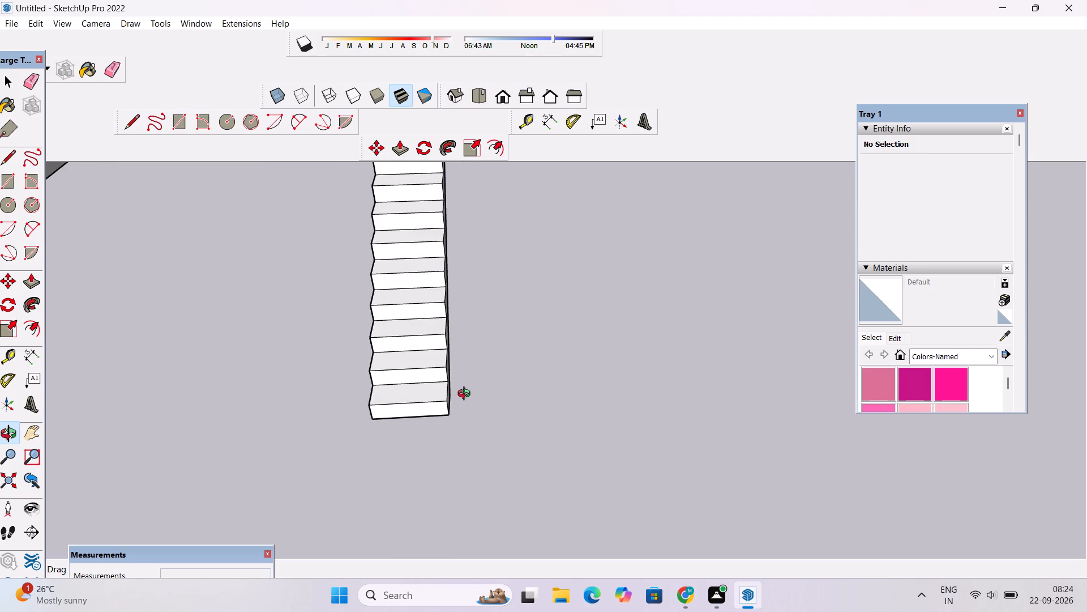
pyautogui.scroll(-2, 481, 349)
pyautogui.scroll(1, 482, 349)
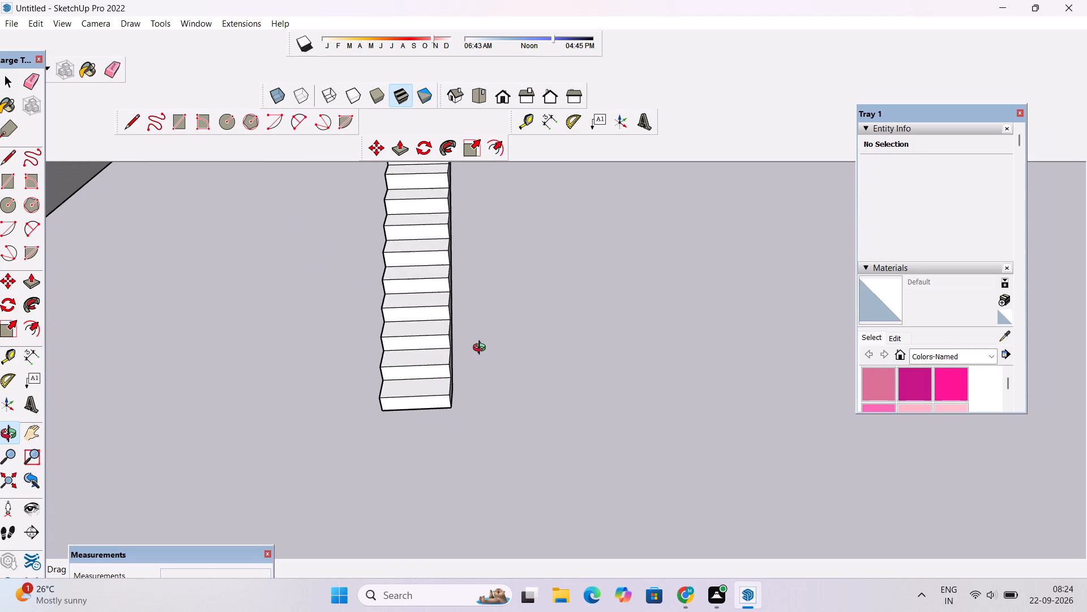
pyautogui.scroll(1, 482, 349)
pyautogui.moveTo(467, 401); pyautogui.dragTo(459, 418)
pyautogui.scroll(-2, 459, 414)
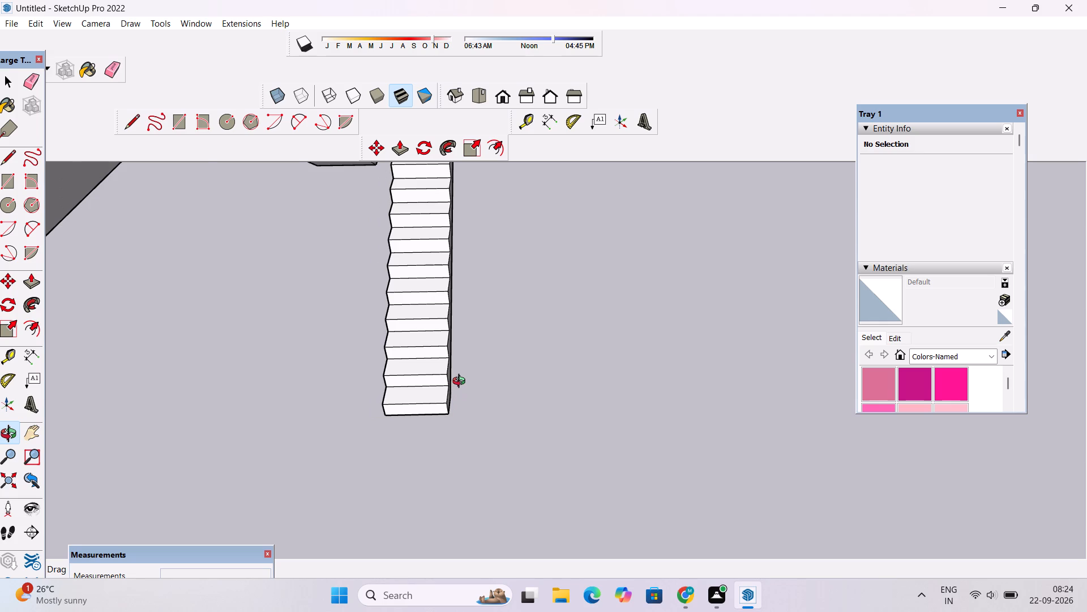
pyautogui.scroll(-3, 461, 382)
pyautogui.keyDown('shift'); pyautogui.moveTo(474, 362); pyautogui.dragTo(461, 455); pyautogui.keyUp('shift')
pyautogui.scroll(6, 461, 442)
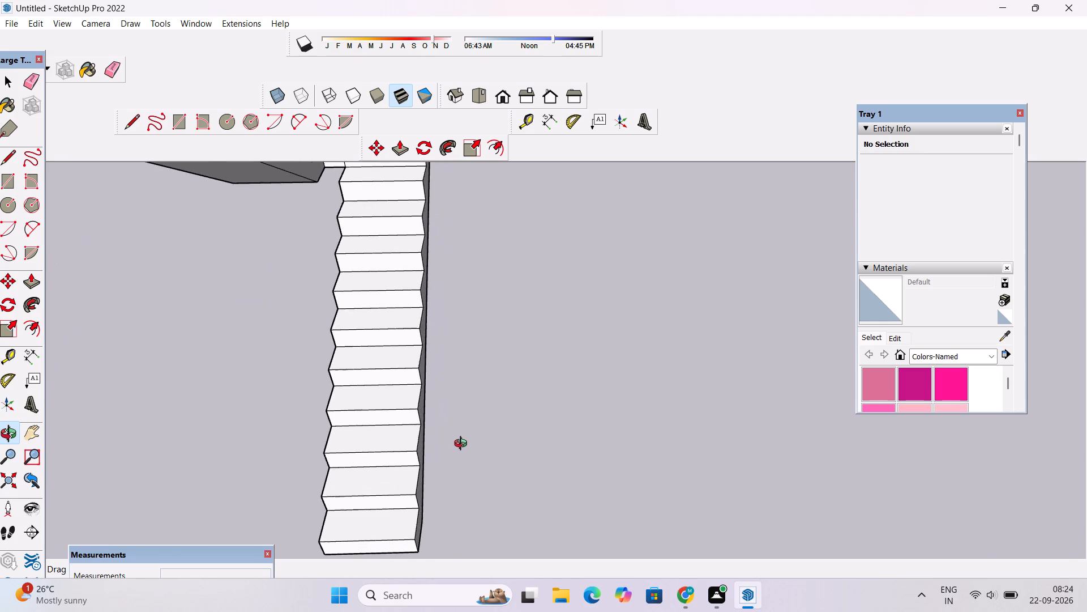
pyautogui.keyDown('shift'); pyautogui.moveTo(463, 470); pyautogui.dragTo(441, 382); pyautogui.keyUp('shift')
pyautogui.scroll(-3, 441, 382)
pyautogui.moveTo(464, 457); pyautogui.dragTo(524, 399)
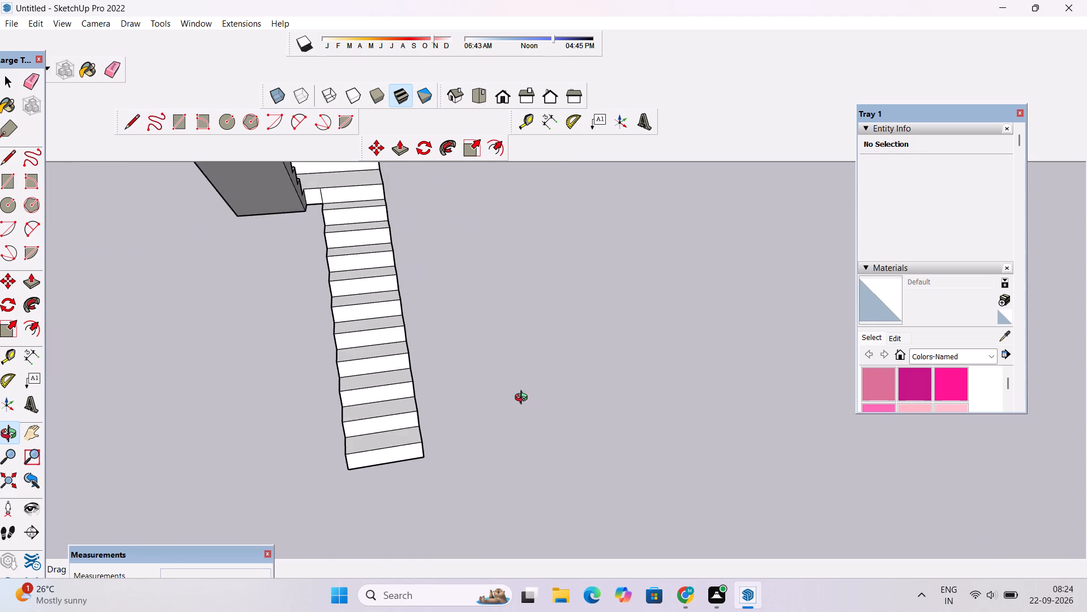
pyautogui.moveTo(524, 399); pyautogui.dragTo(439, 420)
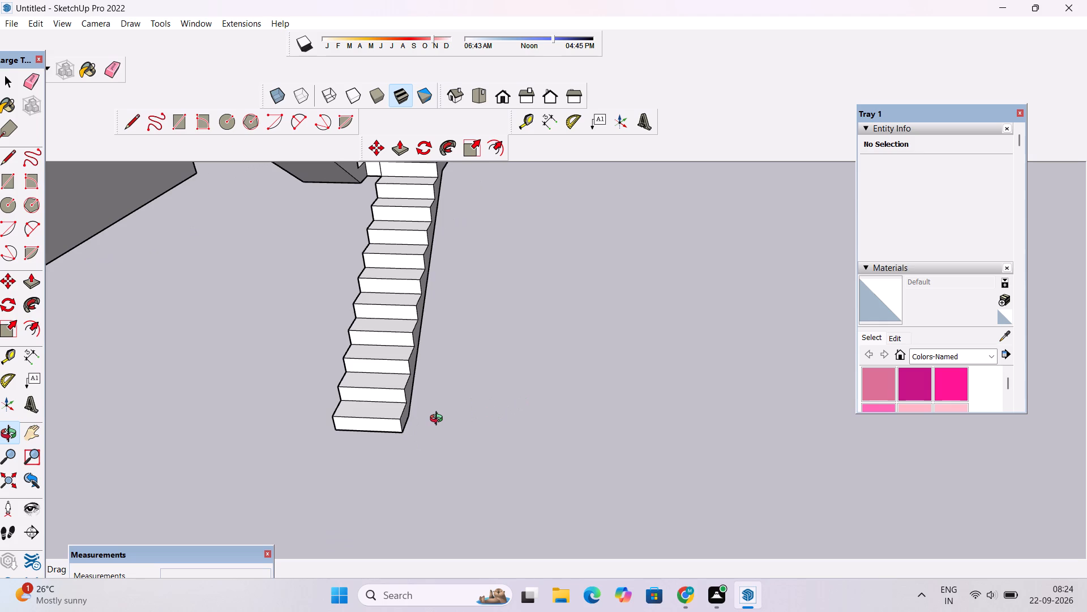
# Draw a 9' vertical line up the blue axis from the bottom step's lower outer corner on the lower flight.
pyautogui.scroll(-1, 438, 418)
pyautogui.keyDown('shift'); pyautogui.moveTo(438, 411); pyautogui.dragTo(400, 445); pyautogui.keyUp('shift')
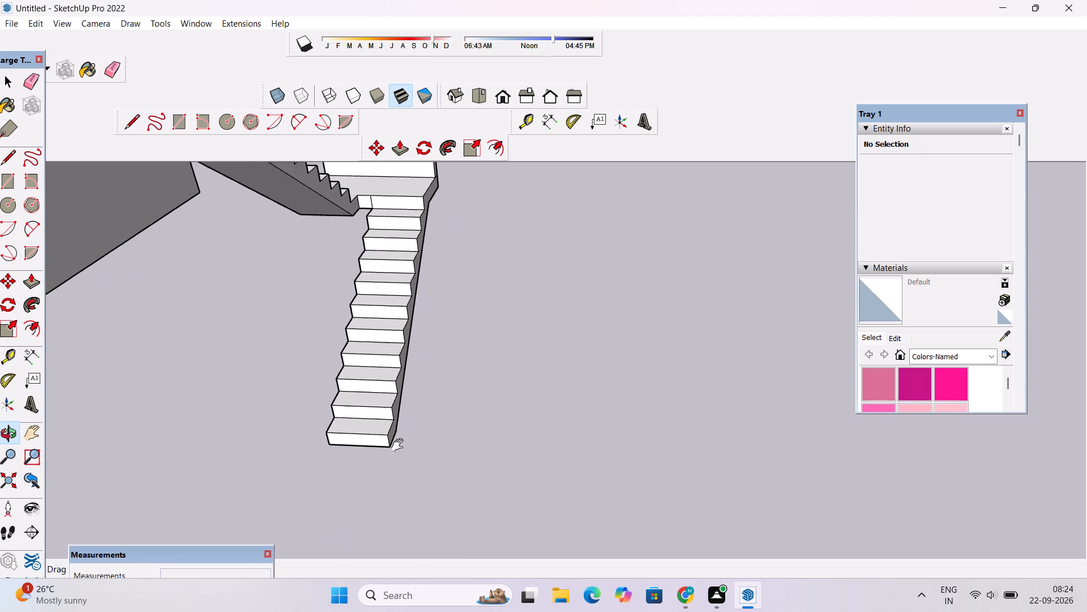
pyautogui.keyDown('shift'); pyautogui.moveTo(400, 445); pyautogui.dragTo(399, 446); pyautogui.keyUp('shift')
pyautogui.moveTo(393, 458); pyautogui.dragTo(390, 486)
pyautogui.scroll(4, 365, 487)
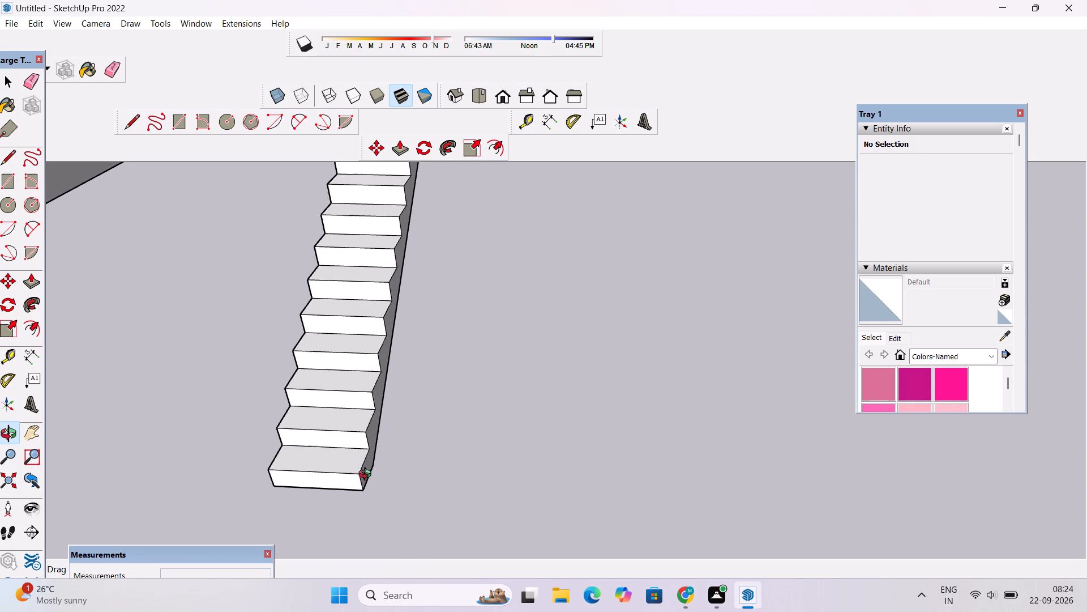
pyautogui.keyDown('shift'); pyautogui.moveTo(371, 469); pyautogui.dragTo(378, 513); pyautogui.keyUp('shift')
pyautogui.press('l')
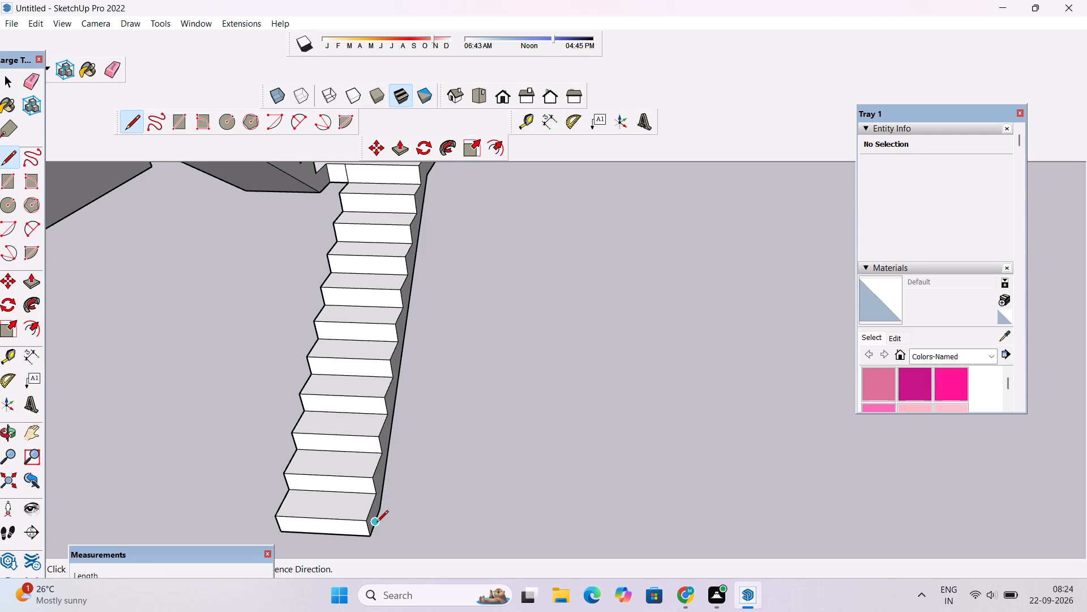
pyautogui.click(371, 535)
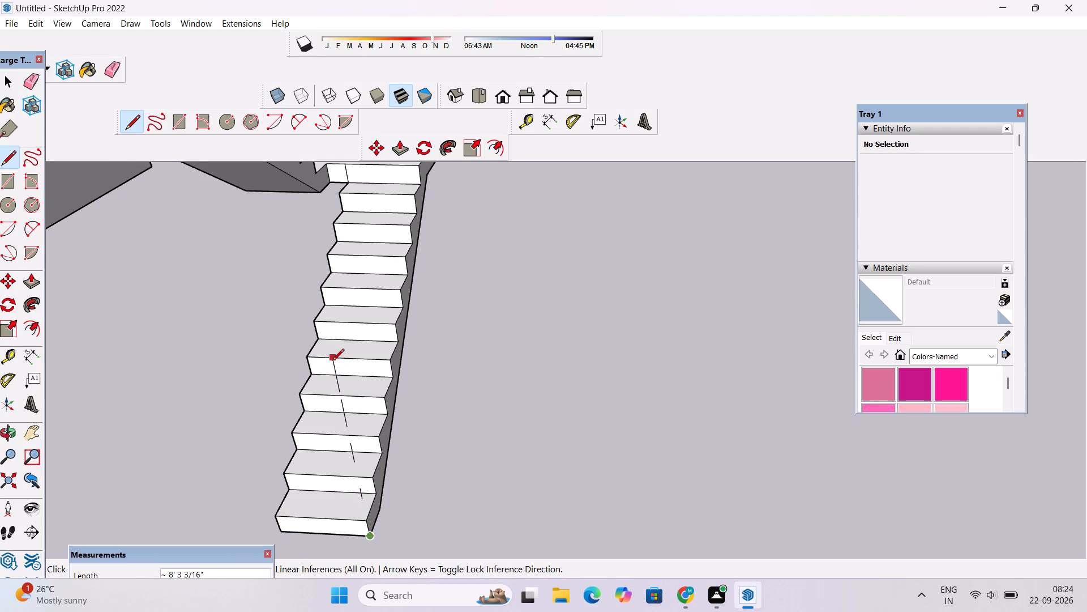
pyautogui.press('9')
pyautogui.press('space')
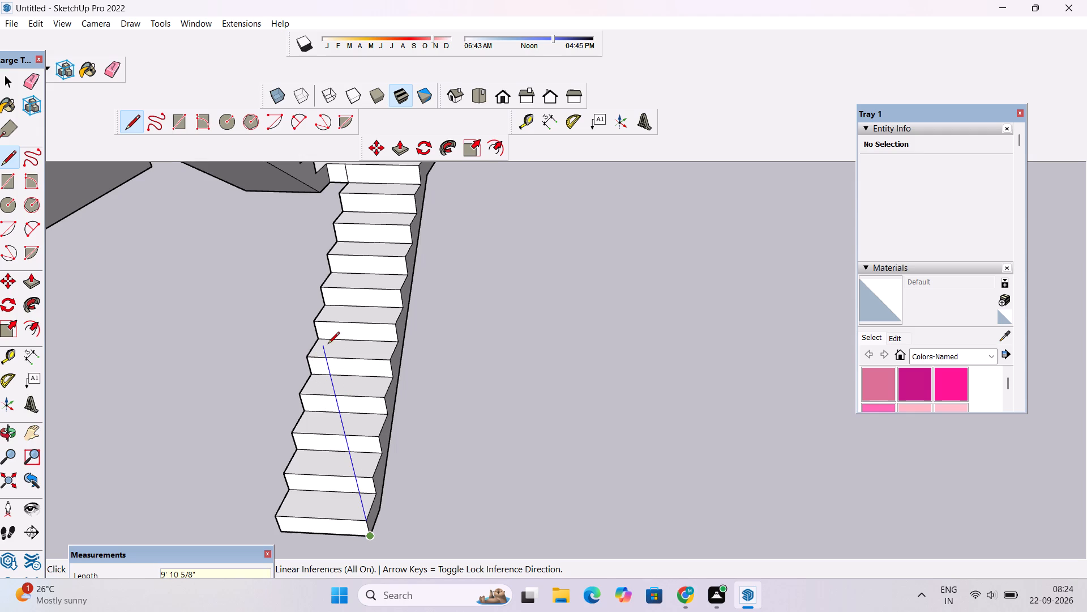
pyautogui.press('9')
pyautogui.press("'")
pyautogui.press('Return')
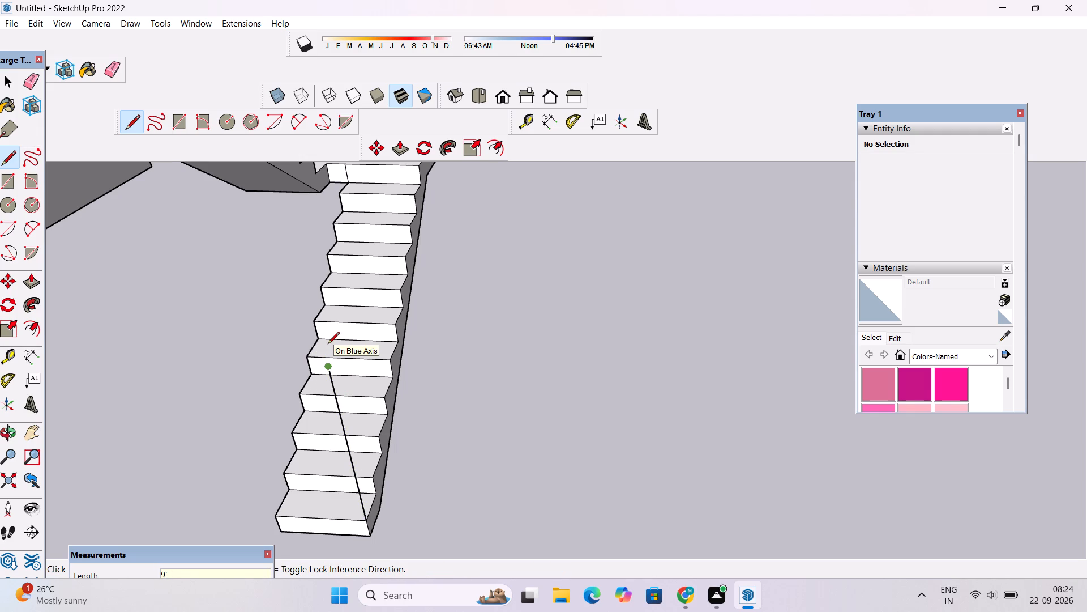
pyautogui.scroll(-14, 328, 348)
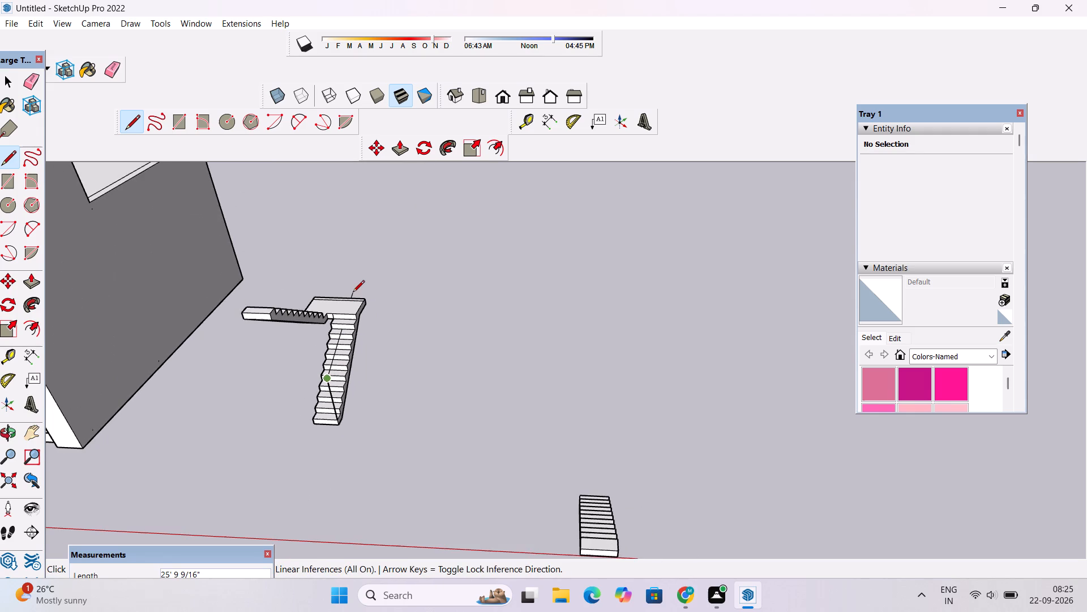
pyautogui.scroll(3, 354, 292)
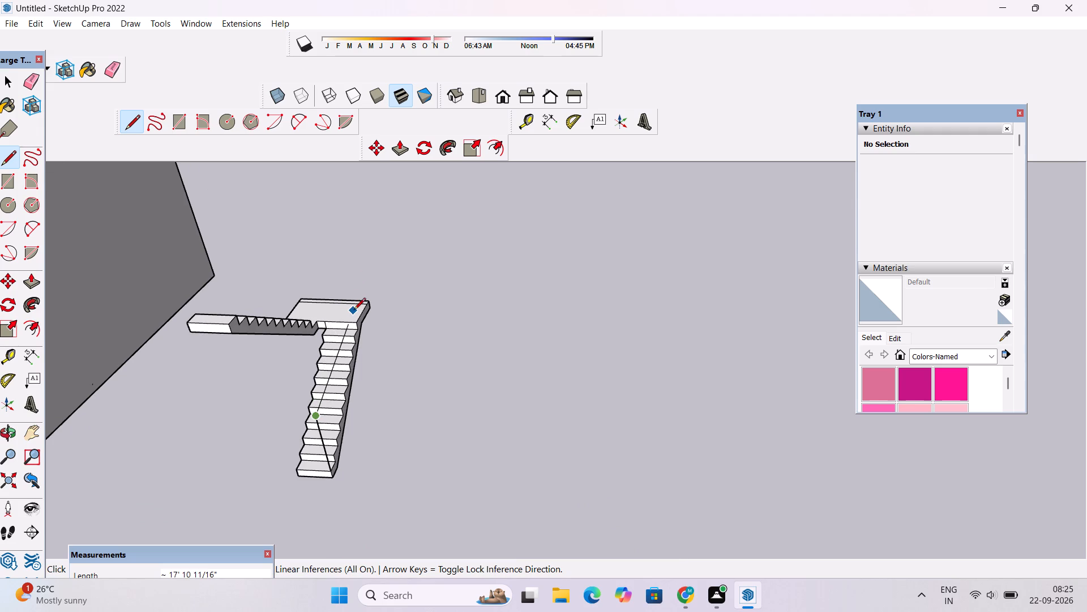
pyautogui.press('space')
# Erase the edge separating the narrow strip from the rest of the landing's top face.
pyautogui.press('o')
pyautogui.moveTo(361, 345); pyautogui.dragTo(331, 380)
pyautogui.scroll(3, 374, 320)
pyautogui.keyDown('shift'); pyautogui.moveTo(379, 303); pyautogui.dragTo(366, 395); pyautogui.keyUp('shift')
pyautogui.scroll(3, 362, 373)
pyautogui.moveTo(367, 356); pyautogui.dragTo(234, 375)
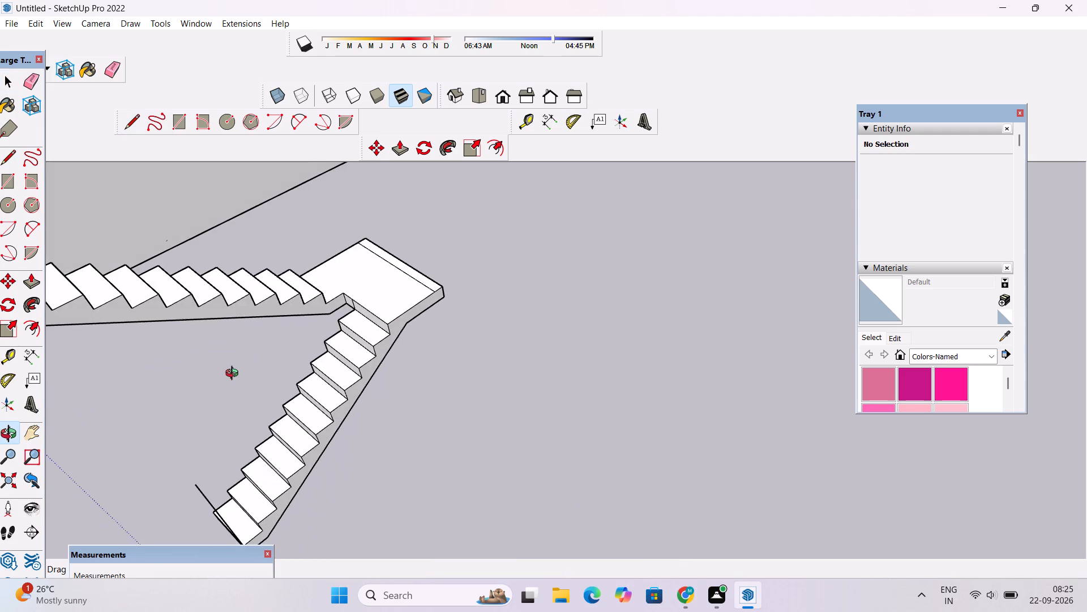
pyautogui.moveTo(392, 318); pyautogui.dragTo(282, 342)
pyautogui.keyDown('shift'); pyautogui.moveTo(402, 278); pyautogui.dragTo(401, 393); pyautogui.keyUp('shift')
pyautogui.scroll(3, 420, 390)
pyautogui.moveTo(445, 370); pyautogui.dragTo(444, 371)
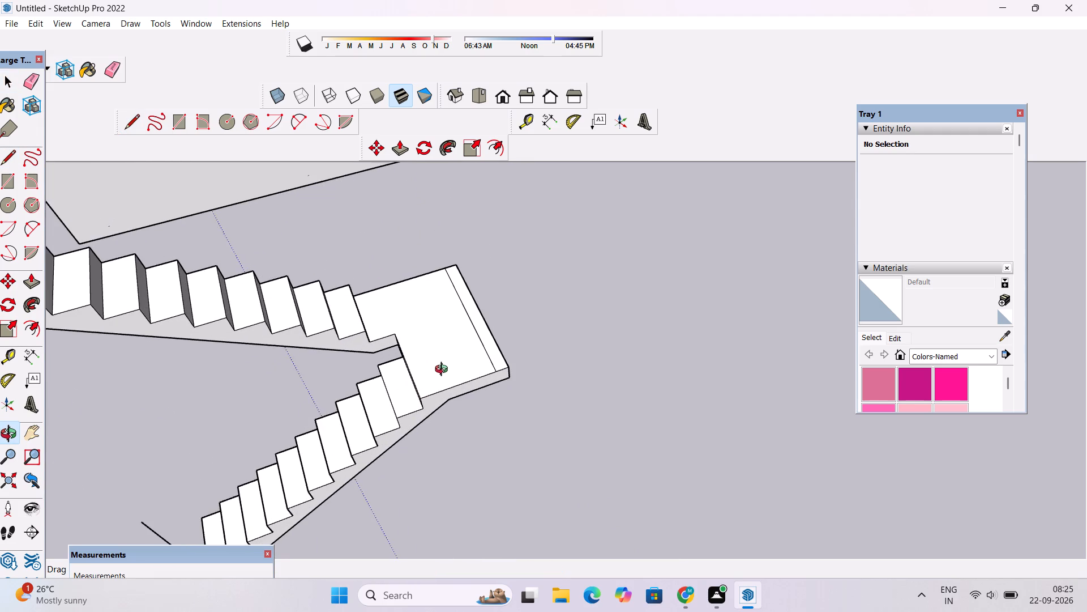
pyautogui.moveTo(444, 371); pyautogui.dragTo(407, 380)
pyautogui.scroll(-3, 403, 377)
pyautogui.keyDown('shift'); pyautogui.moveTo(434, 357); pyautogui.dragTo(418, 402); pyautogui.keyUp('shift')
pyautogui.scroll(2, 419, 398)
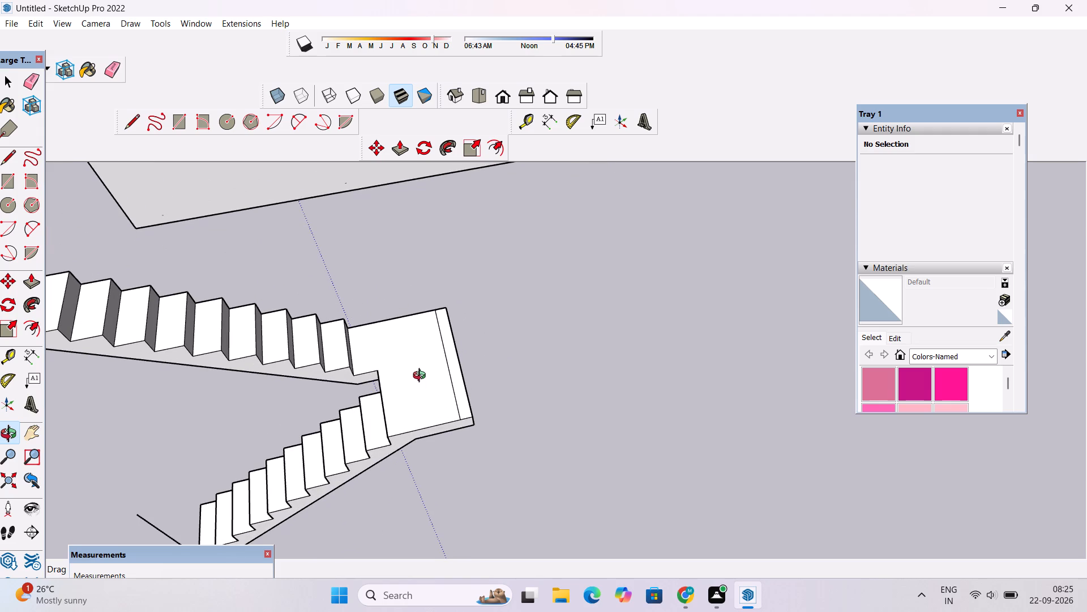
pyautogui.scroll(1, 432, 404)
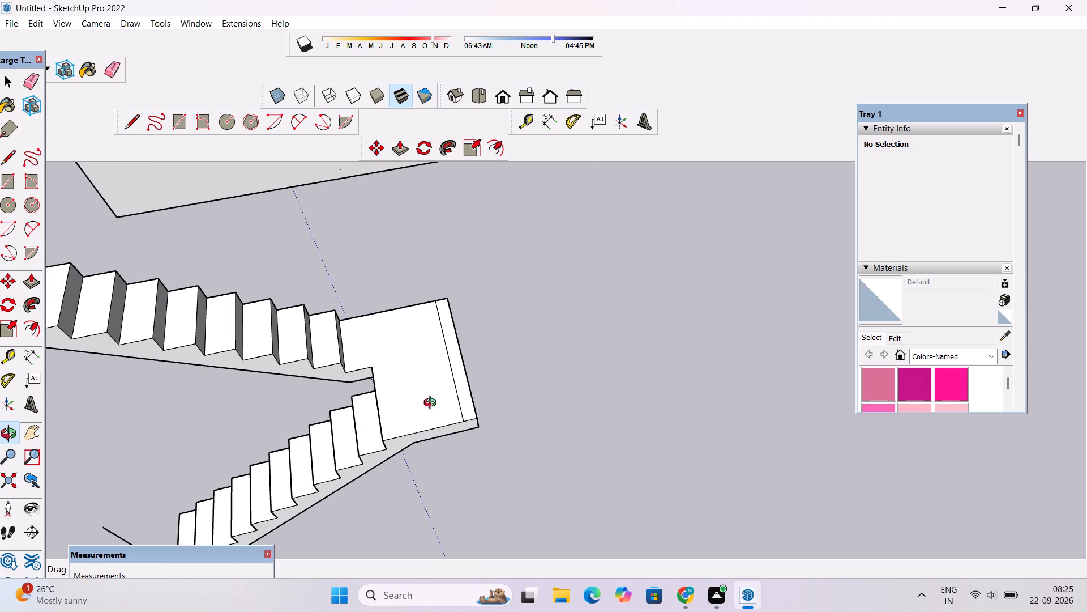
pyautogui.scroll(-1, 433, 404)
pyautogui.keyDown('shift'); pyautogui.moveTo(433, 404); pyautogui.dragTo(390, 379); pyautogui.keyUp('shift')
pyautogui.scroll(3, 401, 377)
pyautogui.keyDown('shift'); pyautogui.moveTo(431, 367); pyautogui.dragTo(415, 371); pyautogui.keyUp('shift')
pyautogui.press('e')
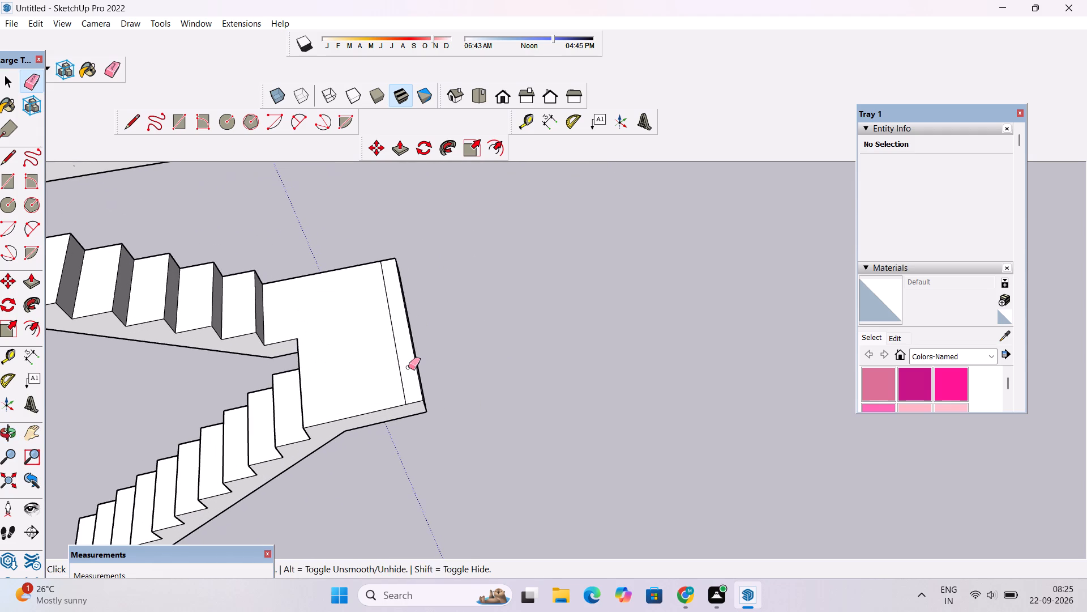
pyautogui.moveTo(399, 364); pyautogui.dragTo(395, 373)
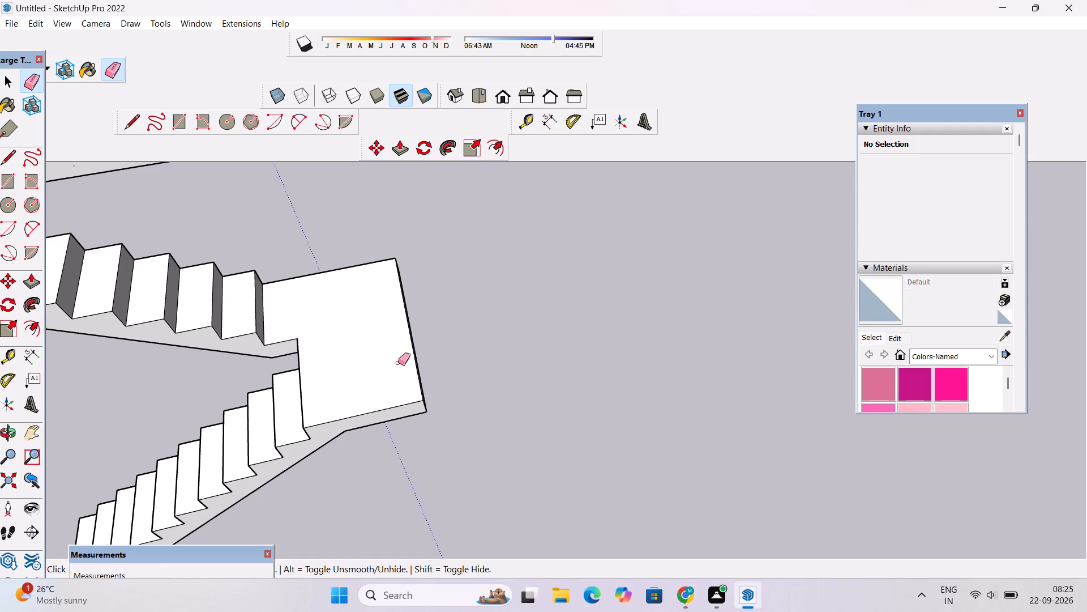
# Place a guide line 9" inward from the landing's outer edge with the Tape Measure tool.
pyautogui.press('t')
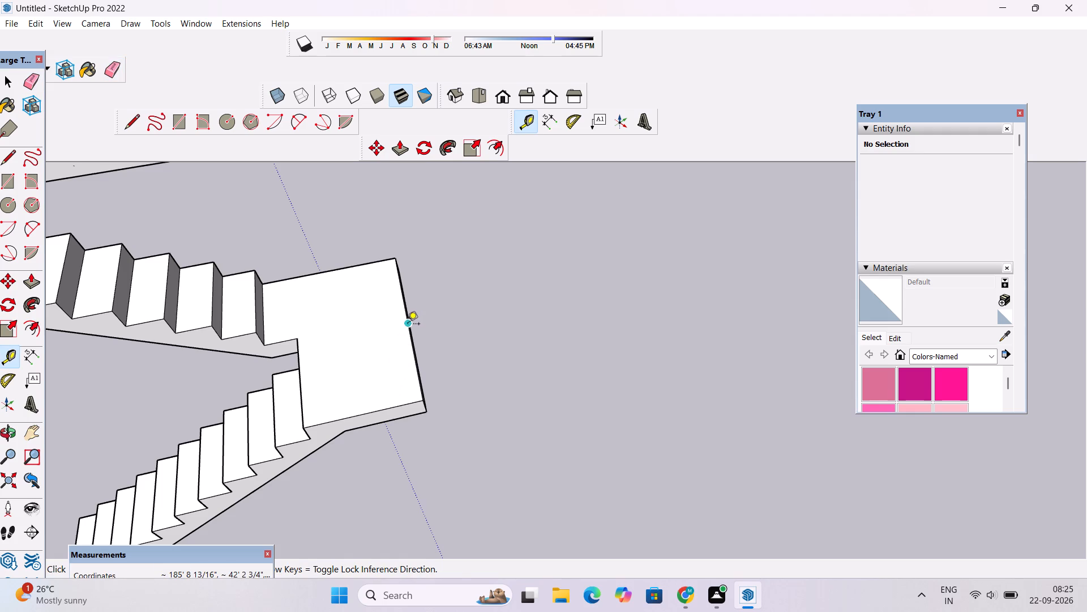
pyautogui.click(406, 325)
pyautogui.scroll(4, 393, 333)
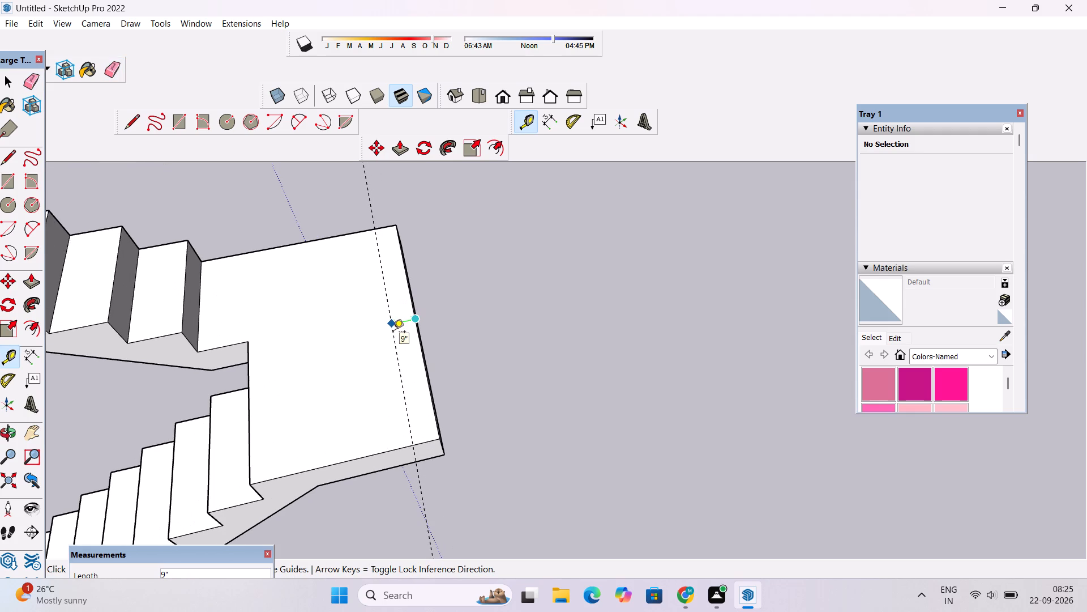
pyautogui.press('9')
pyautogui.hotkey('shift', '"')
pyautogui.press('Return')
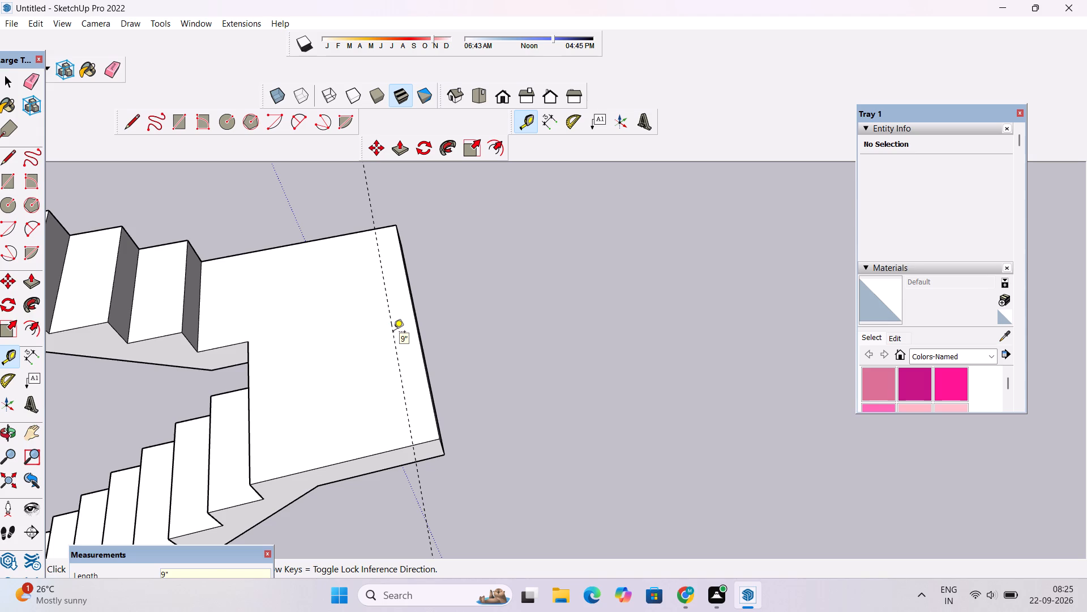
# Draw an 8' 10" line along the guide across the landing's top face to divide off the outer strip.
pyautogui.press('l')
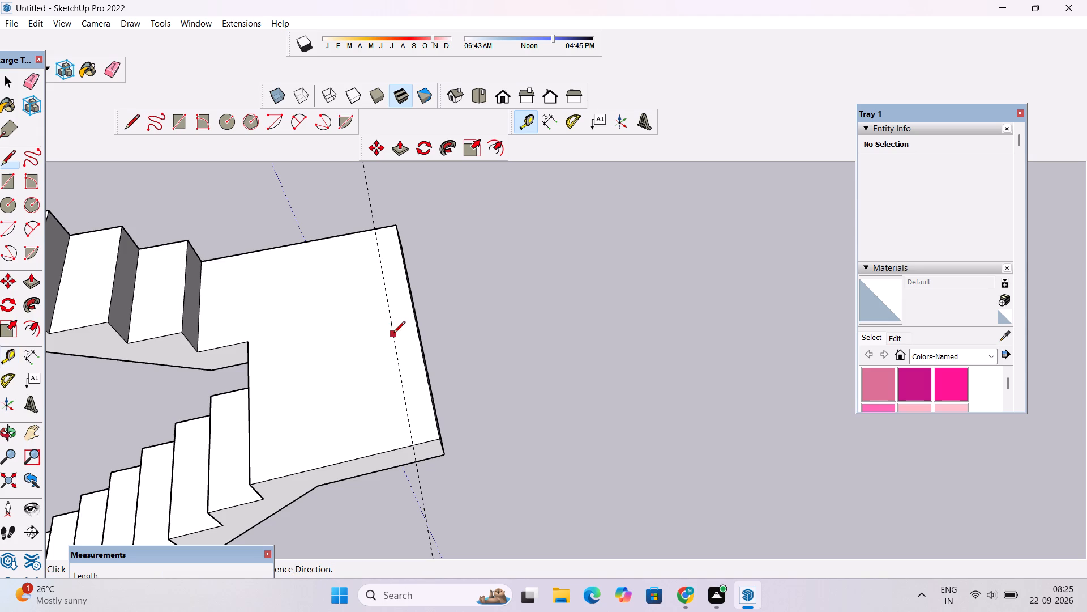
pyautogui.scroll(-2, 393, 339)
pyautogui.click(408, 428)
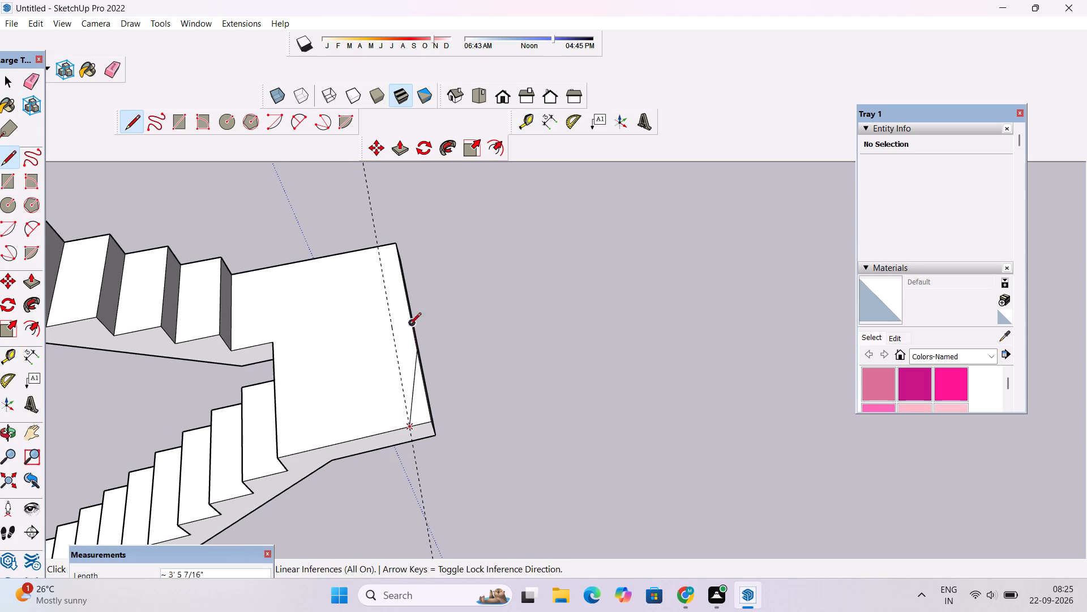
pyautogui.click(375, 247)
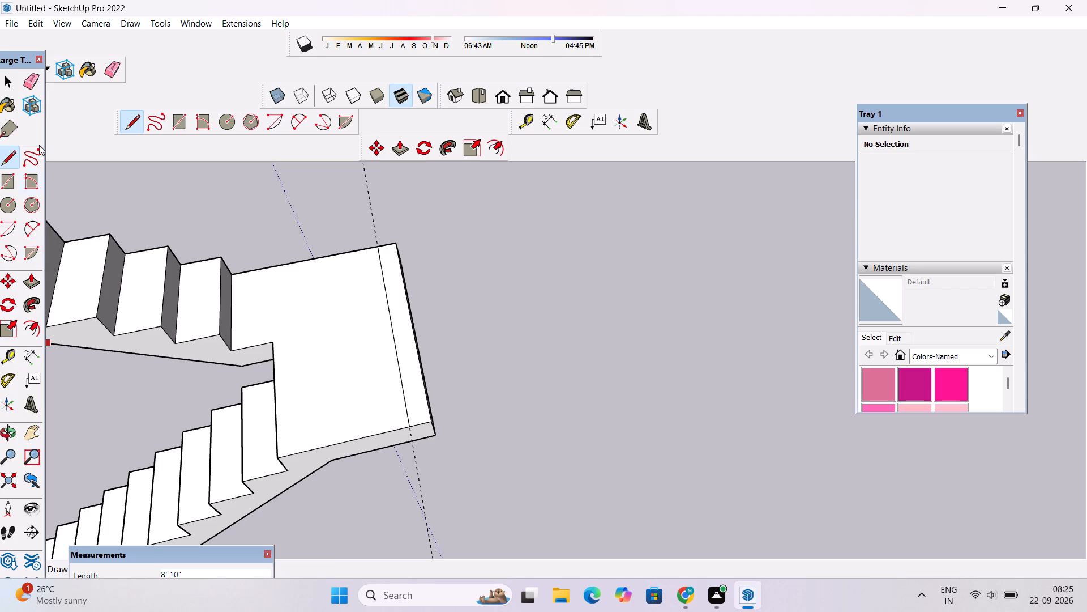
# Erase the guide line running along the new edge on the landing.
pyautogui.click(31, 88)
pyautogui.moveTo(383, 192); pyautogui.dragTo(384, 192)
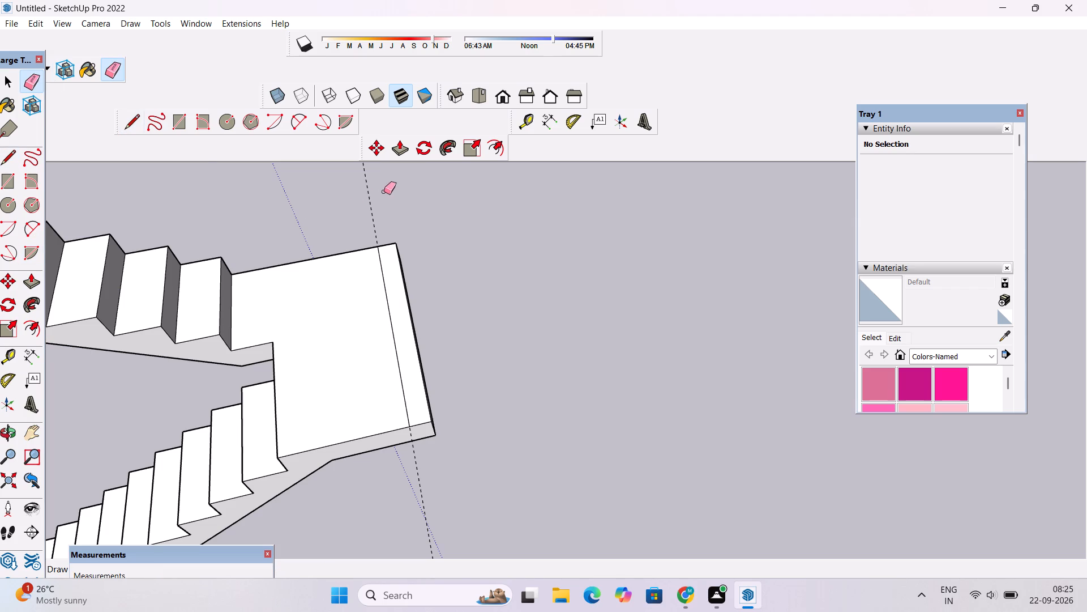
pyautogui.moveTo(384, 192); pyautogui.dragTo(371, 219)
# Push/Pull the 9" strip at the landing's outer edge upward 6' to form a wall.
pyautogui.scroll(-5, 575, 246)
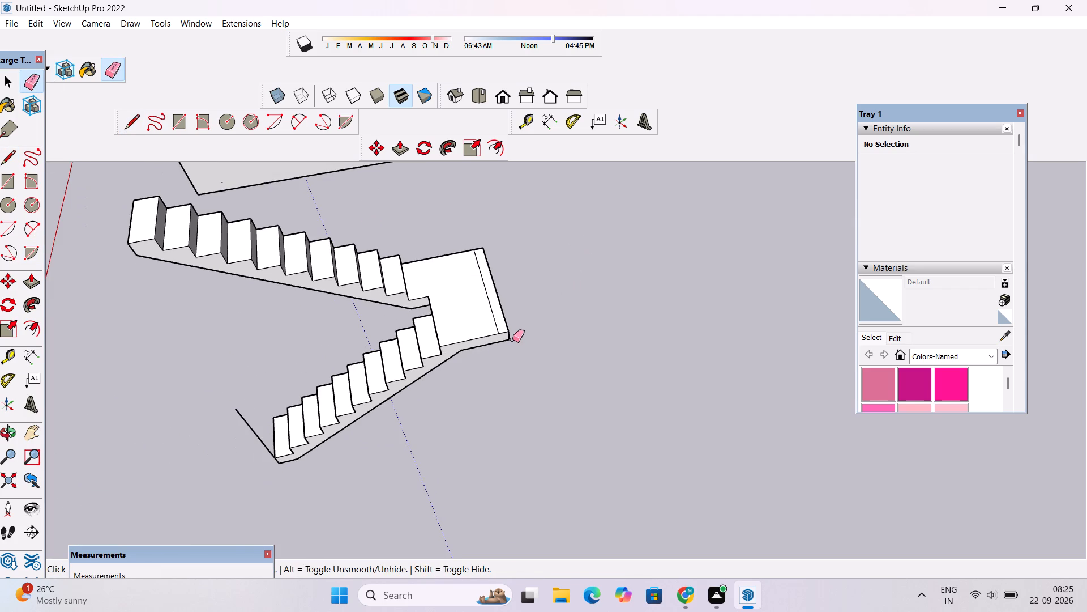
pyautogui.press('o')
pyautogui.scroll(4, 512, 339)
pyautogui.moveTo(467, 377); pyautogui.dragTo(457, 377)
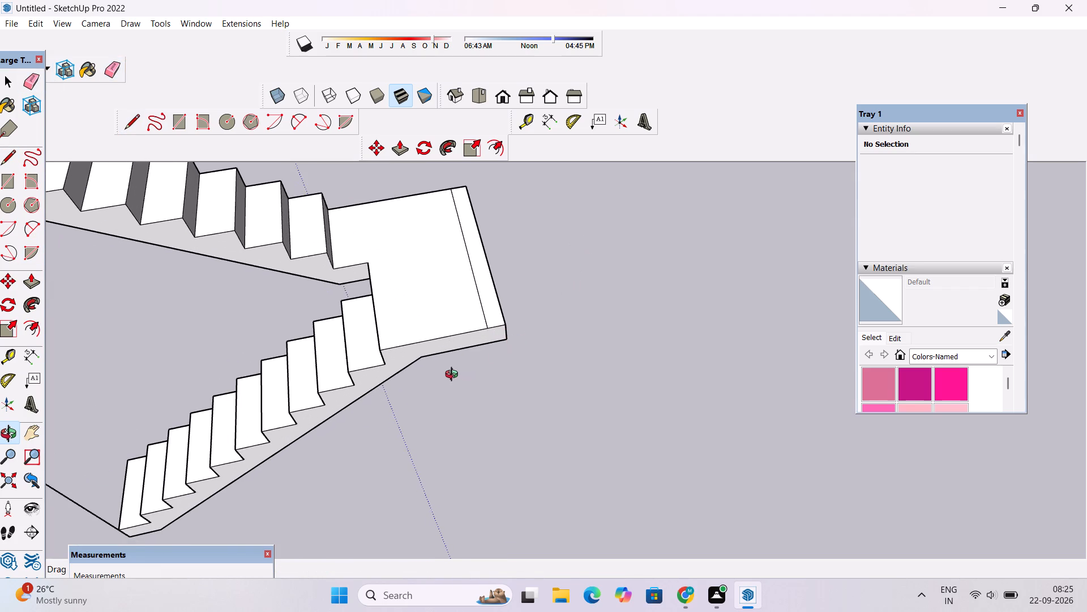
pyautogui.keyDown('shift'); pyautogui.moveTo(471, 337); pyautogui.dragTo(439, 415); pyautogui.keyUp('shift')
pyautogui.moveTo(453, 436); pyautogui.dragTo(419, 419)
pyautogui.keyDown('shift'); pyautogui.moveTo(423, 406); pyautogui.dragTo(412, 447); pyautogui.keyUp('shift')
pyautogui.scroll(3, 412, 432)
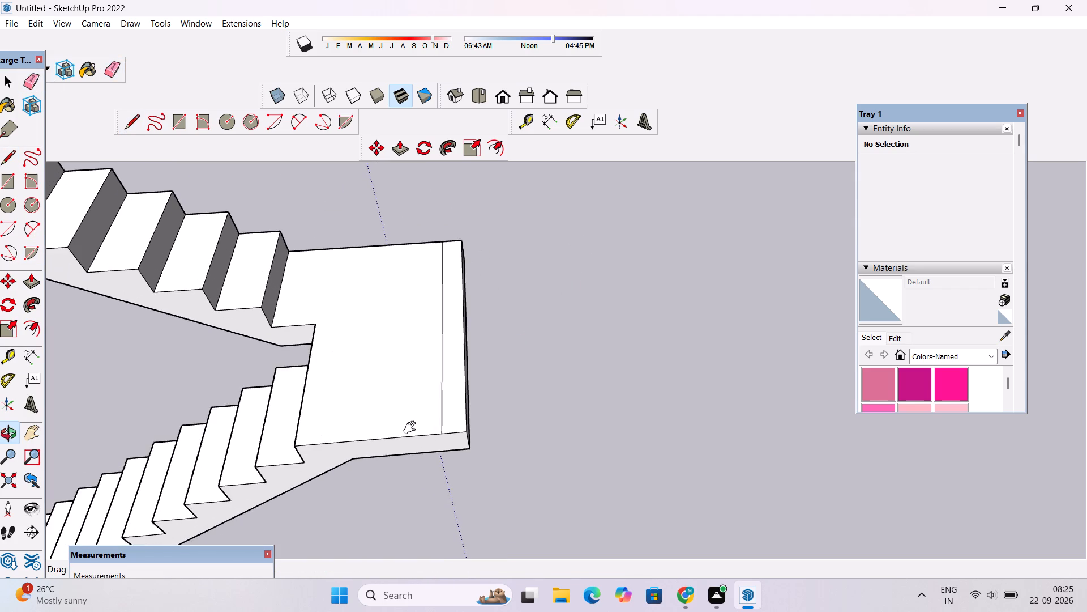
pyautogui.keyDown('shift'); pyautogui.moveTo(412, 428); pyautogui.dragTo(414, 444); pyautogui.keyUp('shift')
pyautogui.moveTo(414, 445); pyautogui.dragTo(432, 443)
pyautogui.keyDown('shift'); pyautogui.click(432, 443); pyautogui.keyUp('shift')
pyautogui.keyDown('shift'); pyautogui.moveTo(434, 443); pyautogui.dragTo(461, 437); pyautogui.keyUp('shift')
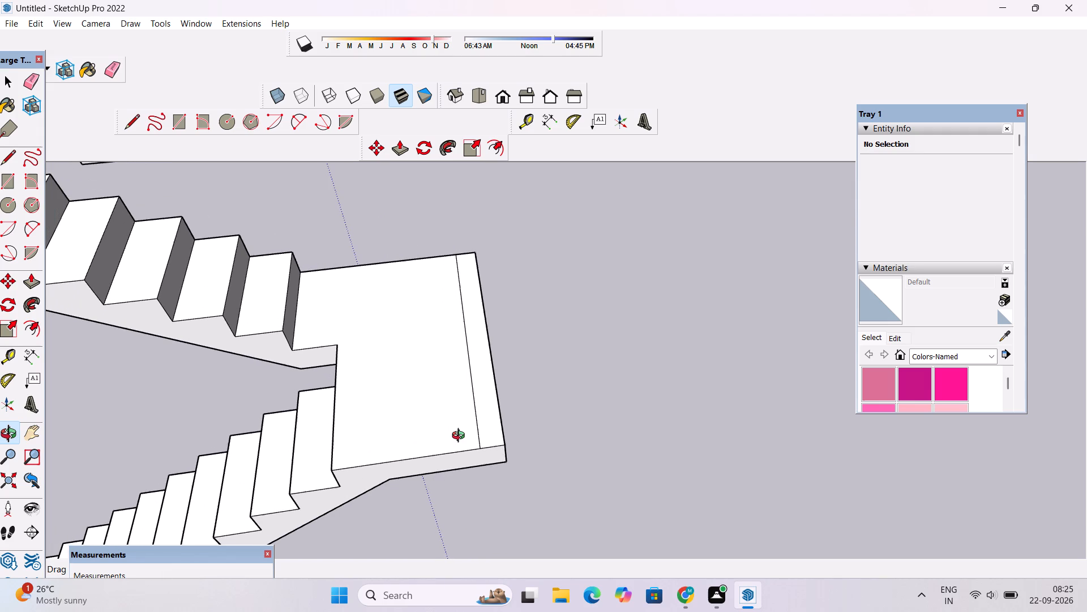
pyautogui.moveTo(461, 437); pyautogui.dragTo(436, 435)
pyautogui.press('p')
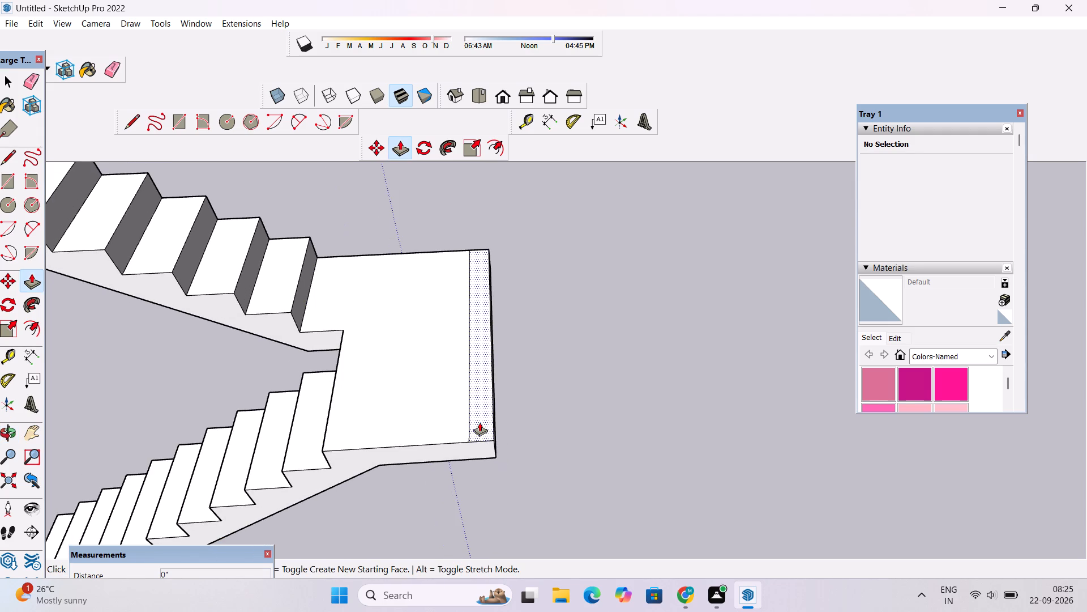
pyautogui.click(482, 426)
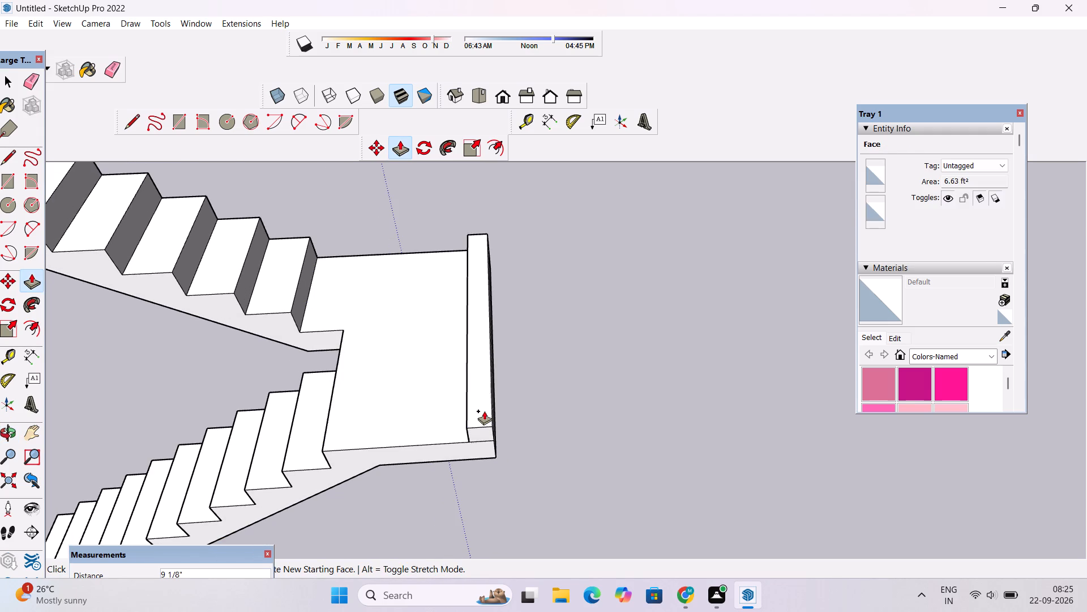
pyautogui.scroll(-9, 484, 411)
pyautogui.scroll(1, 486, 371)
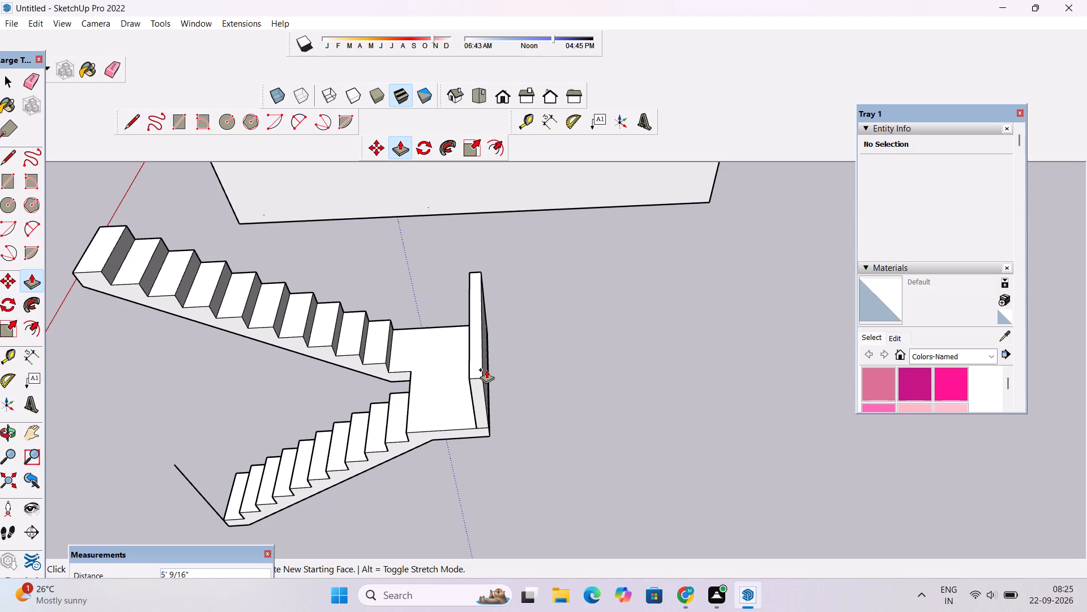
pyautogui.scroll(-1, 486, 369)
pyautogui.scroll(1, 485, 368)
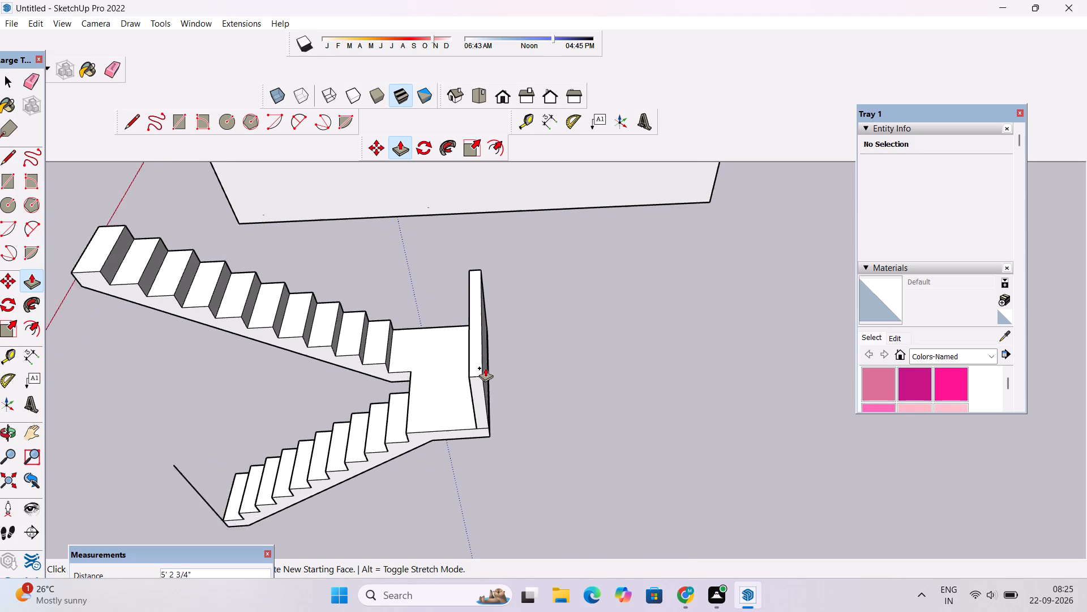
pyautogui.scroll(1, 485, 368)
pyautogui.write("6'")
pyautogui.press('Return')
# Examine the landing's wall together with both stair flights and the vertical line at the bottom step.
pyautogui.press('o')
pyautogui.scroll(-6, 485, 369)
pyautogui.moveTo(416, 438); pyautogui.dragTo(498, 426)
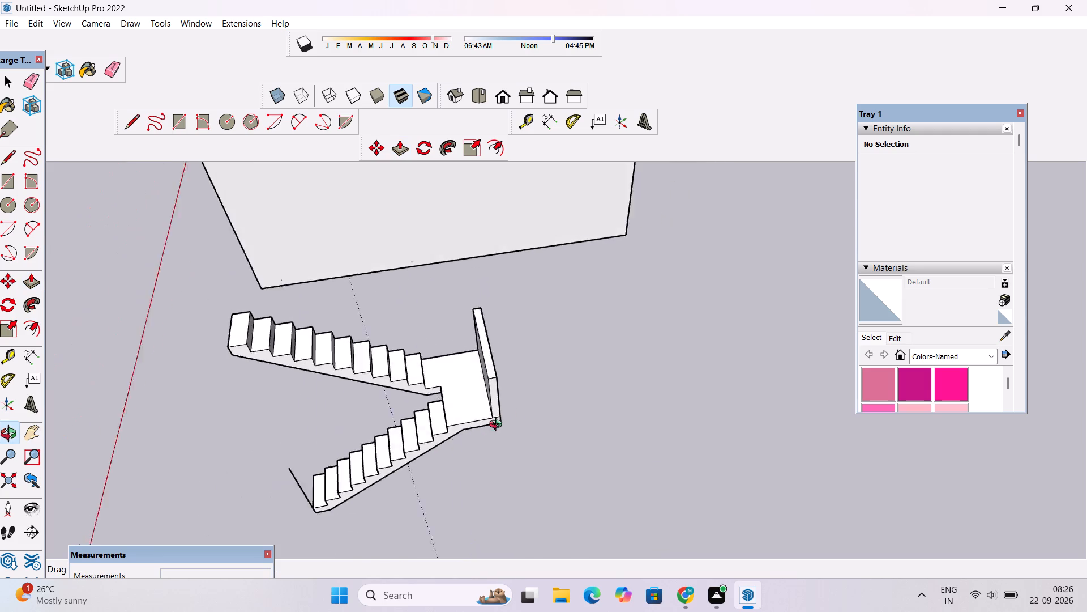
pyautogui.moveTo(498, 426); pyautogui.dragTo(619, 352)
pyautogui.moveTo(567, 413); pyautogui.dragTo(557, 384)
pyautogui.scroll(-1, 552, 379)
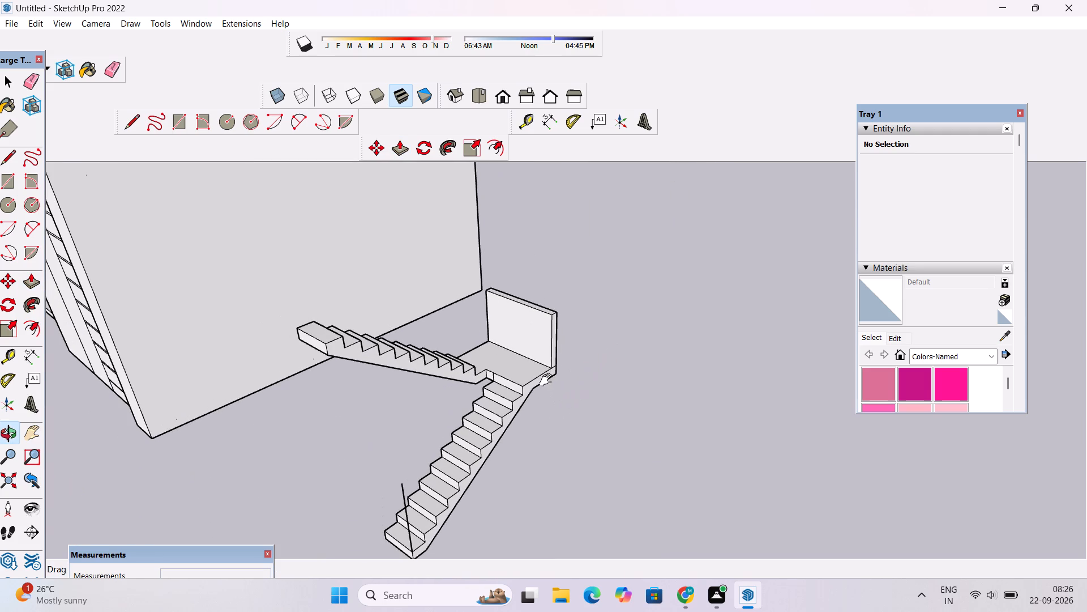
pyautogui.keyDown('shift'); pyautogui.moveTo(548, 380); pyautogui.dragTo(548, 346); pyautogui.keyUp('shift')
pyautogui.scroll(-1, 545, 355)
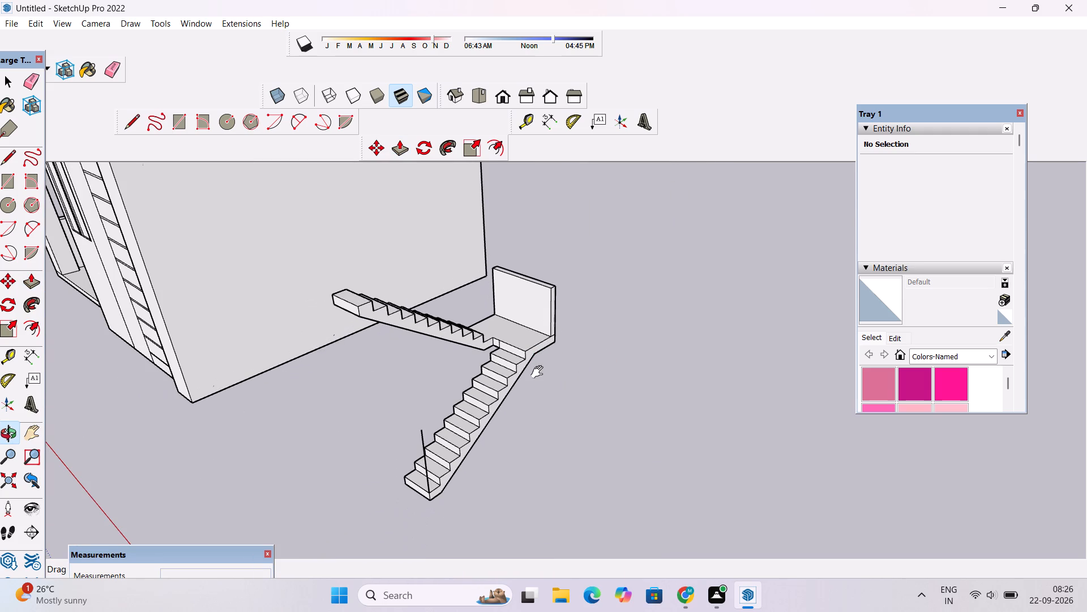
pyautogui.keyDown('shift'); pyautogui.scroll(1, 540, 372); pyautogui.keyUp('shift')
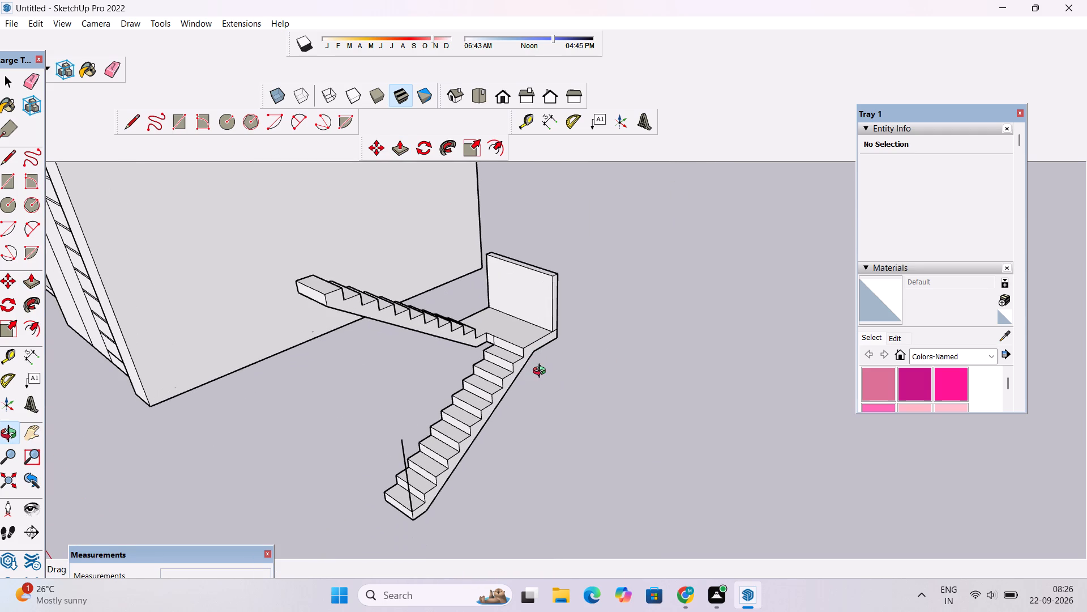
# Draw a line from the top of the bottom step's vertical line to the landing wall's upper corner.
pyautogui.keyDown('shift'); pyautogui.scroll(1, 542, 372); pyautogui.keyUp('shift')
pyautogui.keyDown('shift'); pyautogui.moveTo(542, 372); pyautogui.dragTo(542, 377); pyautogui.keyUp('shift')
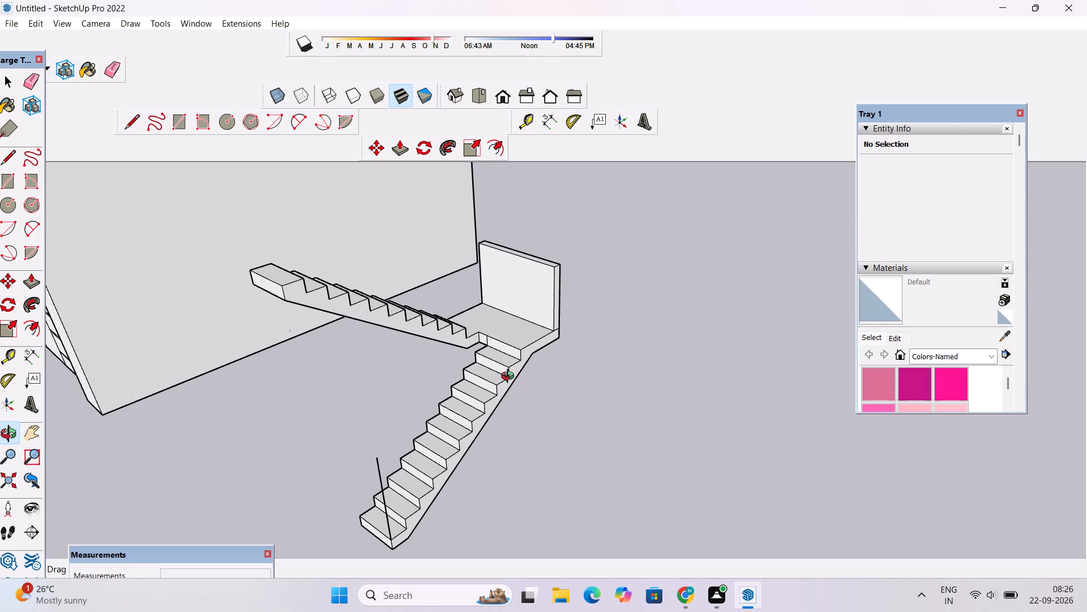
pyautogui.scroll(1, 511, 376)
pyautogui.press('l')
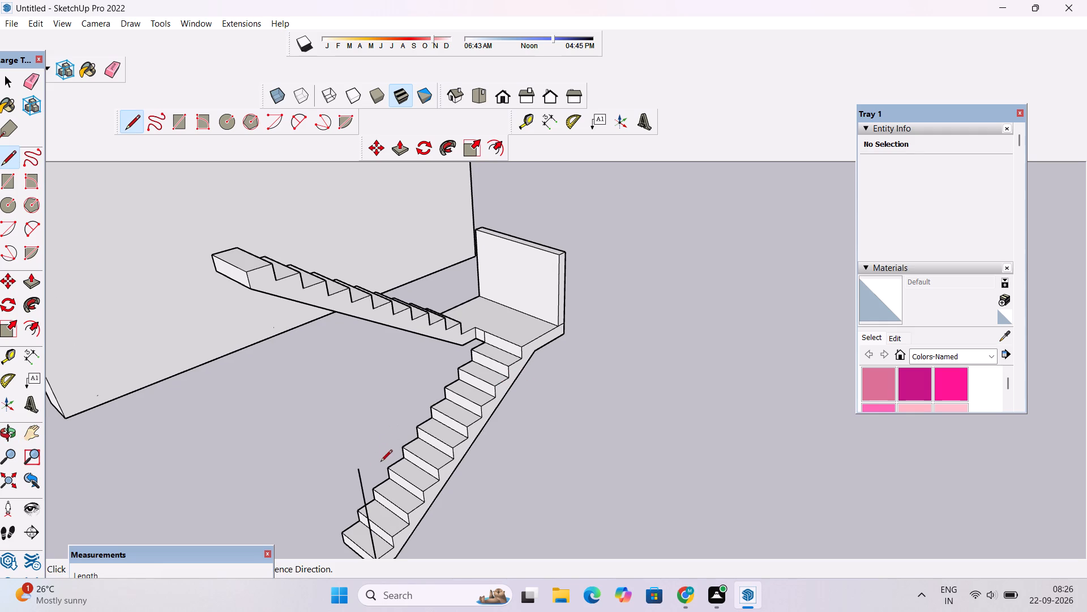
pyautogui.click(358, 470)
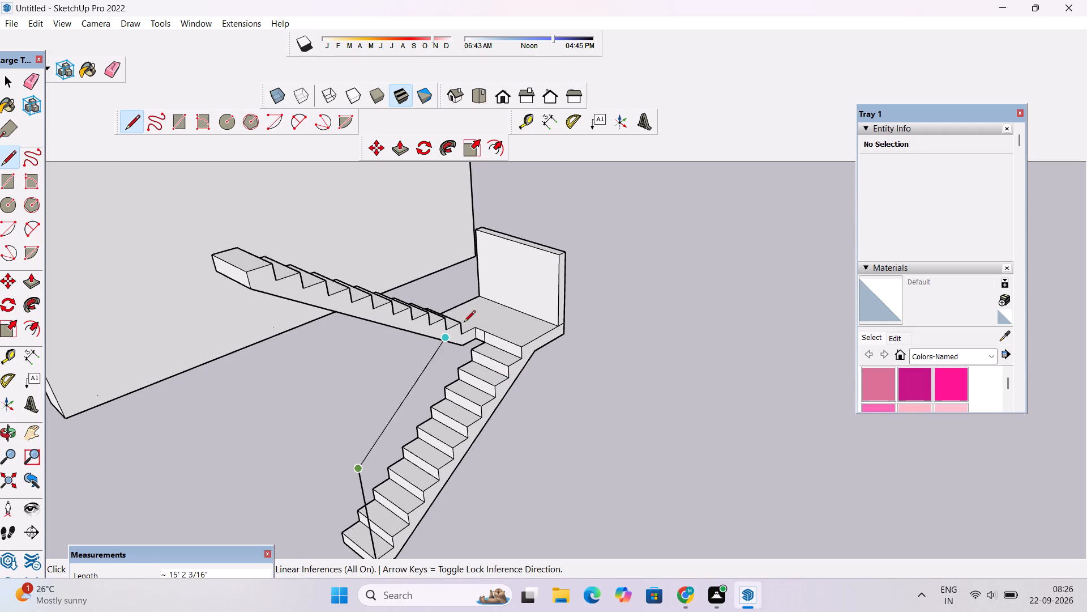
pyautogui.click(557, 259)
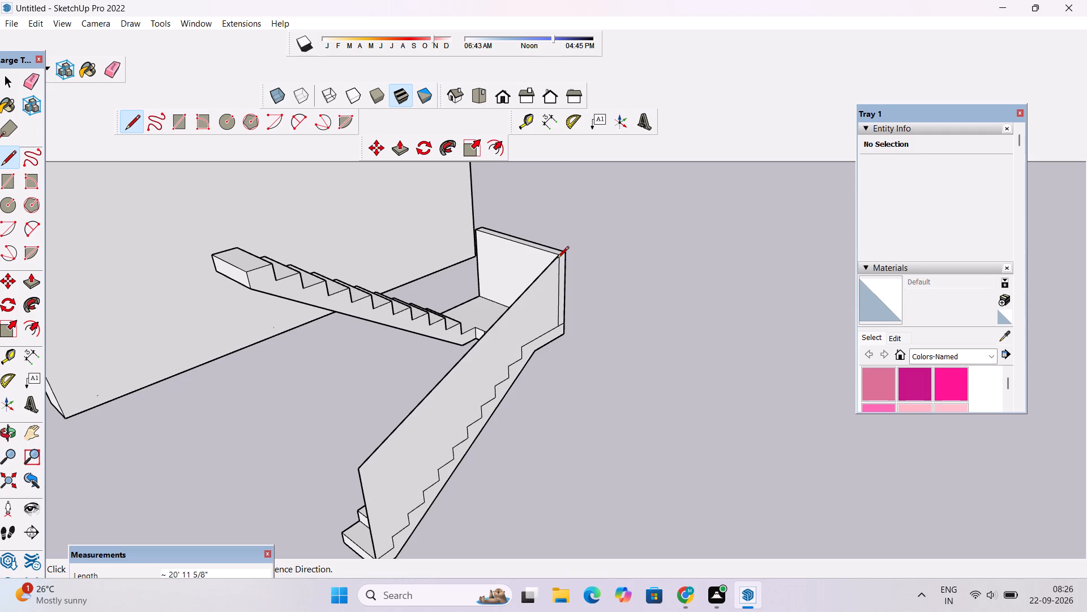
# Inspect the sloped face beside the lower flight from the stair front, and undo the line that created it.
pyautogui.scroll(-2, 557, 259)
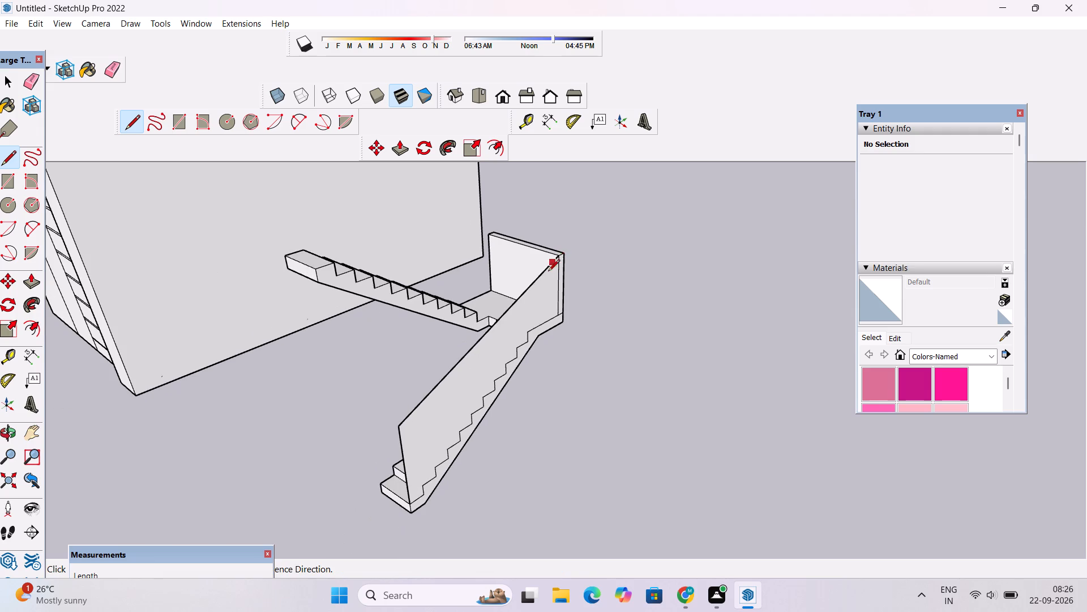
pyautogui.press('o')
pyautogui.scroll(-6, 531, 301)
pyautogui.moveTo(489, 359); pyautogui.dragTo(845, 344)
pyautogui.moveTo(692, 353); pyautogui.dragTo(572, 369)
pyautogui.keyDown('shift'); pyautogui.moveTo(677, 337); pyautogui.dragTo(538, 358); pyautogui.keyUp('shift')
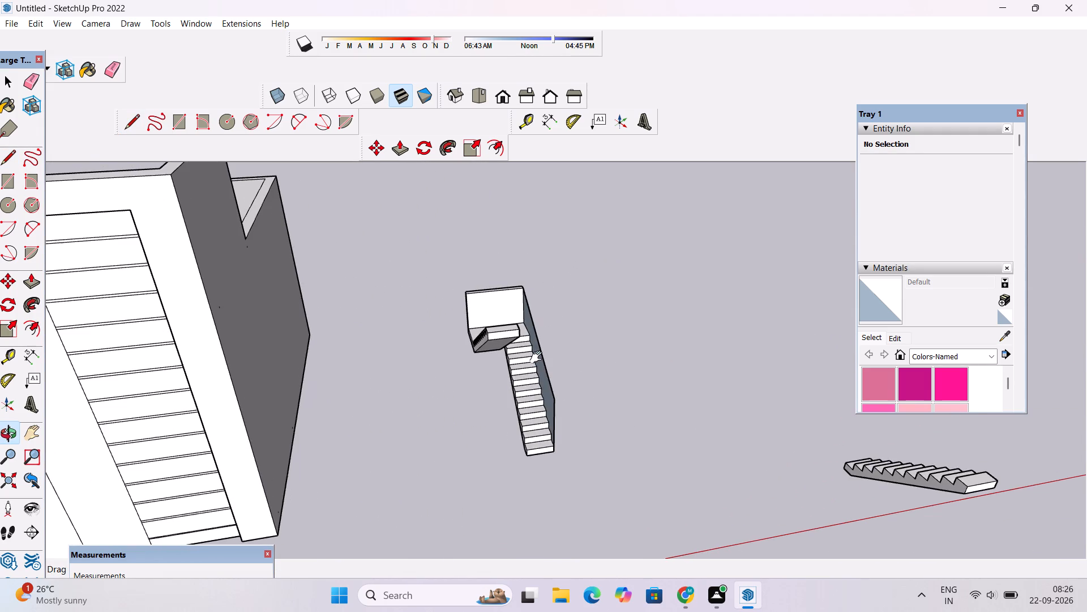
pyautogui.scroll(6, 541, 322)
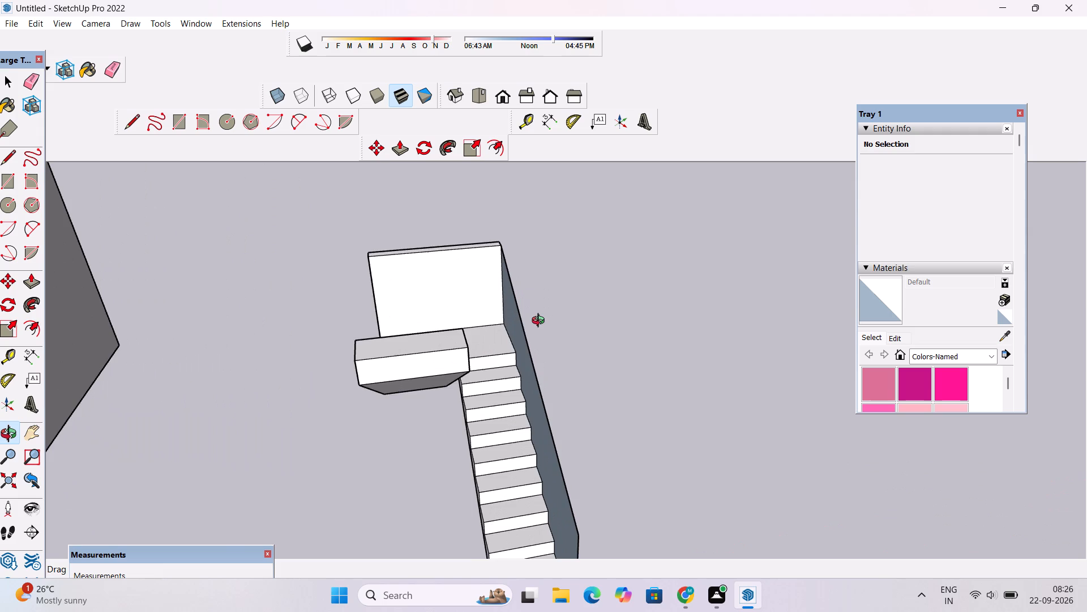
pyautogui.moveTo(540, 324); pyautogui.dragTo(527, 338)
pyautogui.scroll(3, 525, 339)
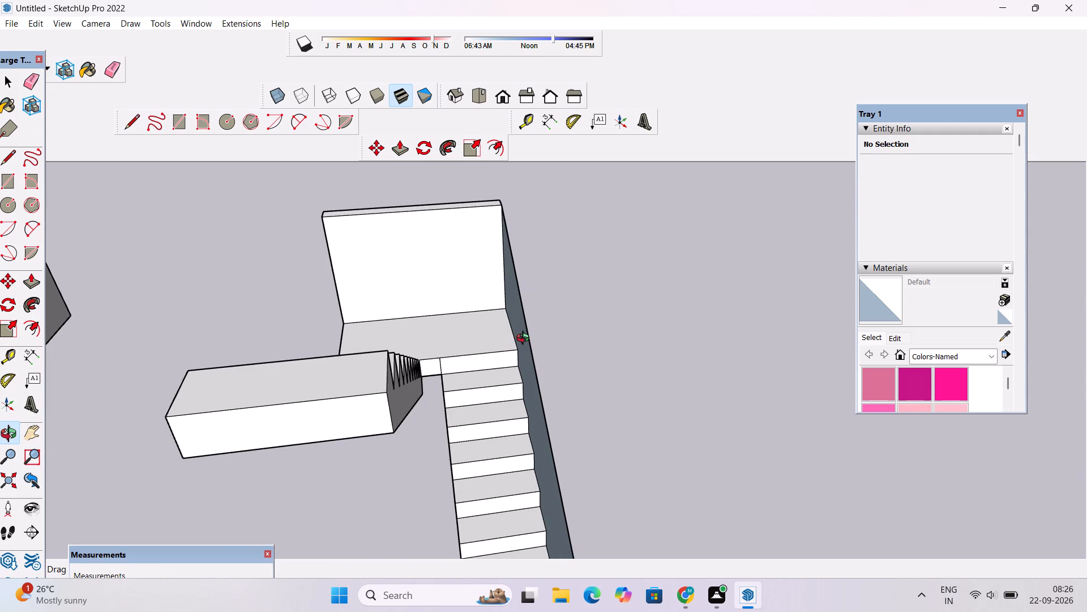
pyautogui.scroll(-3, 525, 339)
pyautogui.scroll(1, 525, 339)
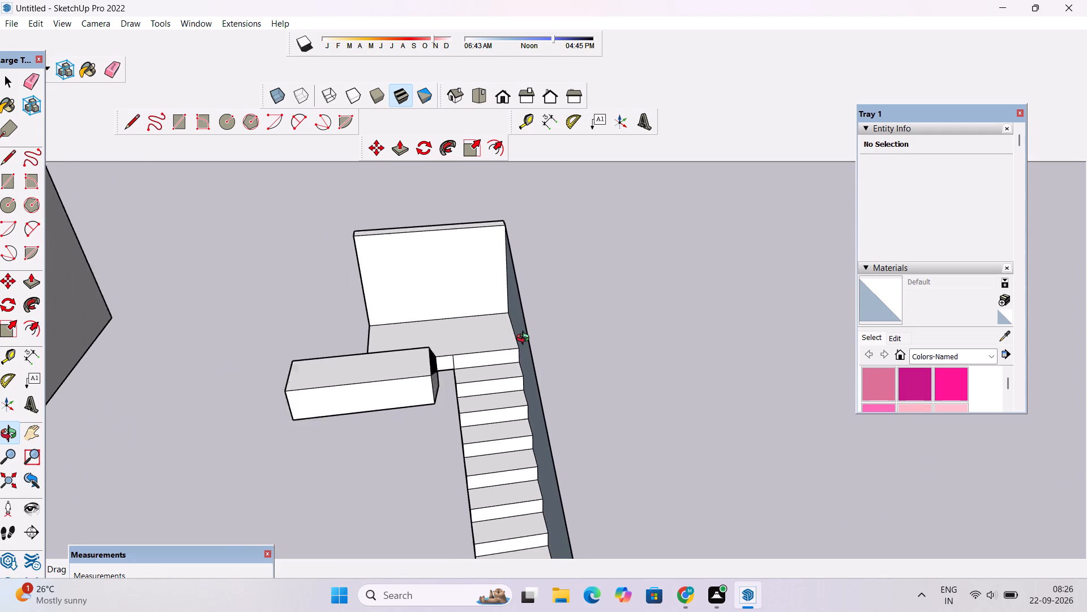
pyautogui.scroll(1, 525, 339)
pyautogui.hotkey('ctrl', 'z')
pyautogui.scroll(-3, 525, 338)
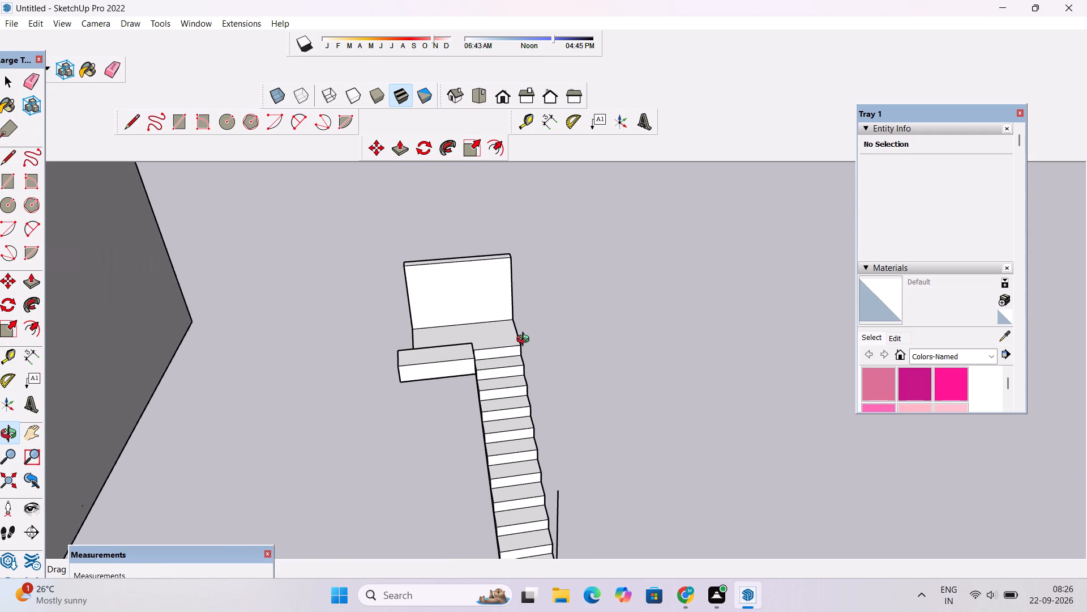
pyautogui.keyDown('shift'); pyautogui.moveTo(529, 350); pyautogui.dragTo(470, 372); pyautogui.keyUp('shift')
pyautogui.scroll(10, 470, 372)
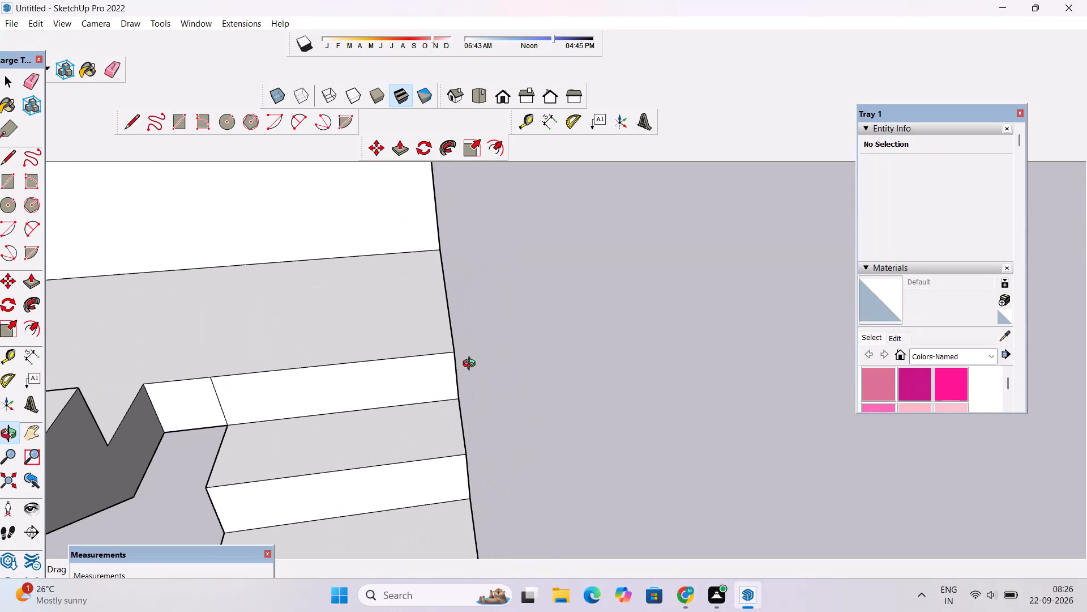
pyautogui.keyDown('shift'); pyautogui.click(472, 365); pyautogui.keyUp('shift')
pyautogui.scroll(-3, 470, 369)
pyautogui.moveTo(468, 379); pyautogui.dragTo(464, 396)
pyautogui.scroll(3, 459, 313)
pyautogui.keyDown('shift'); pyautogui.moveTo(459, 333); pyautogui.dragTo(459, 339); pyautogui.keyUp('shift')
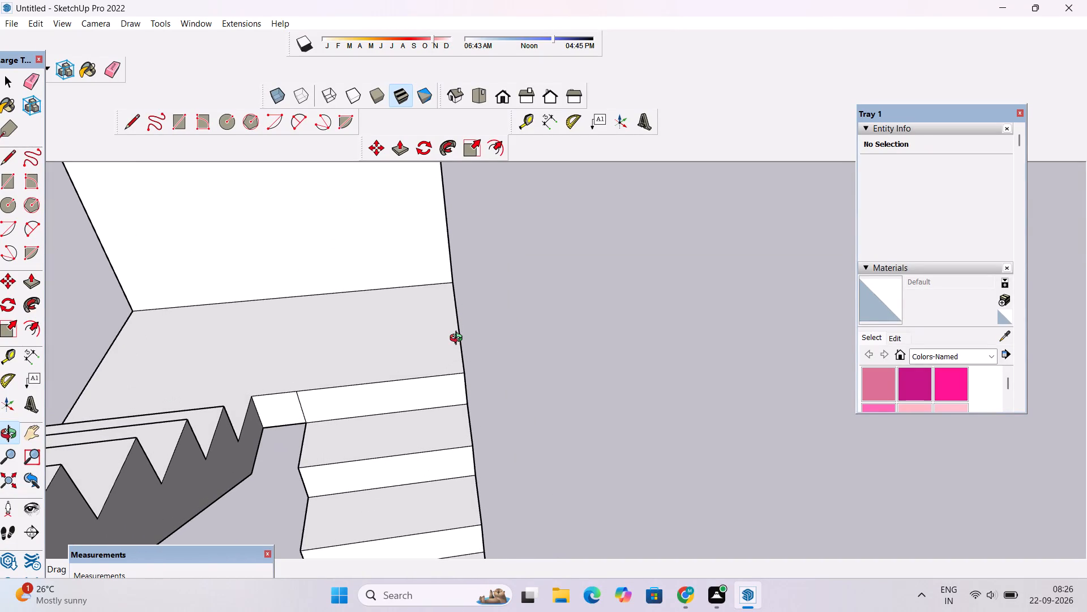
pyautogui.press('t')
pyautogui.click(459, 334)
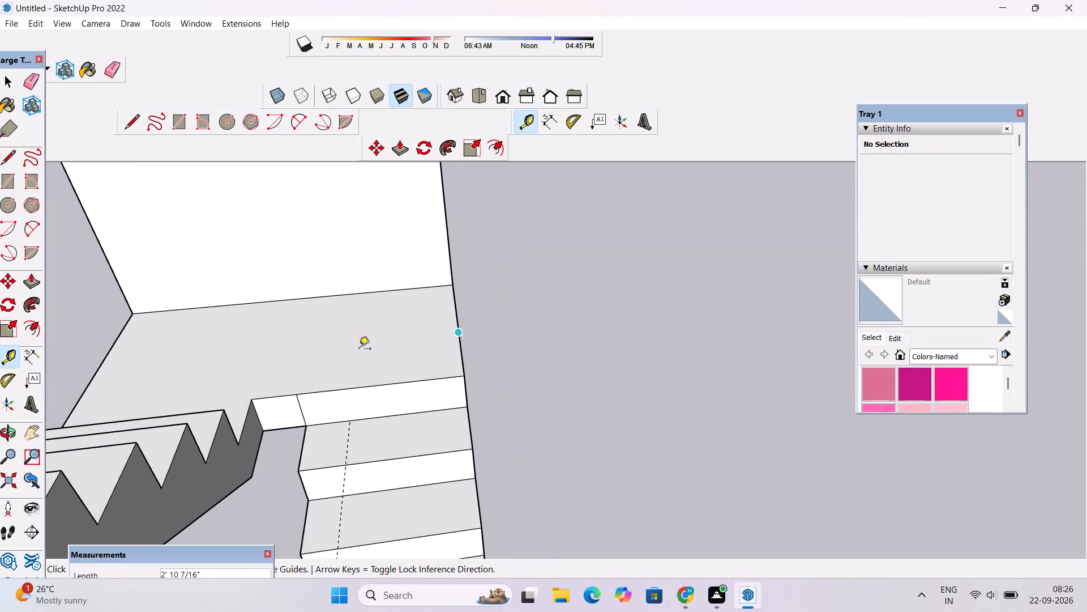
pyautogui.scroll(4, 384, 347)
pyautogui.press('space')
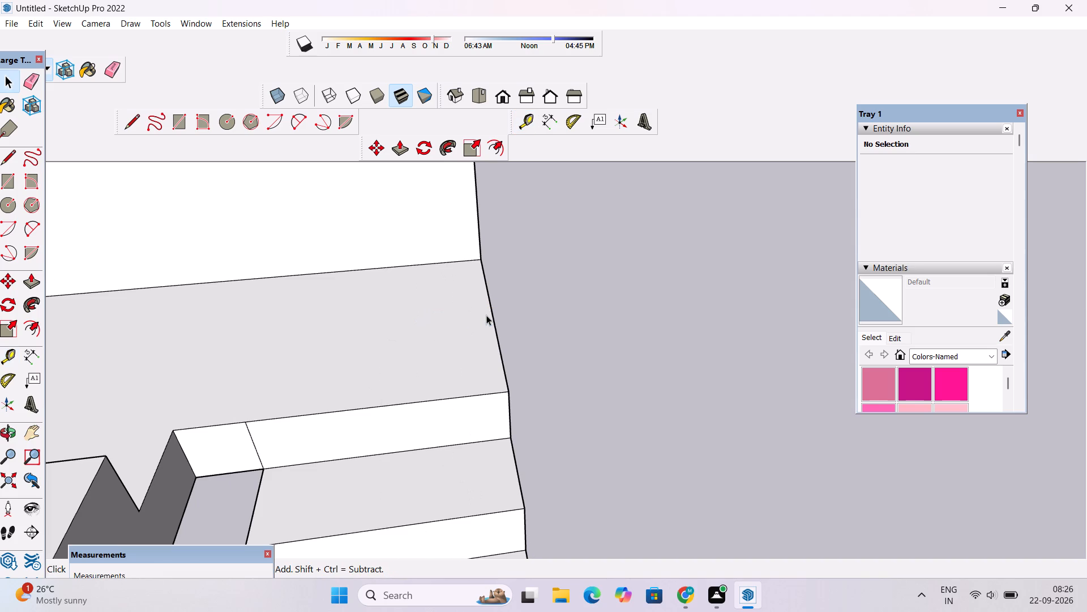
# Place a guide line 6" in from the landing's side edge, in line with the lower flight's outer side.
pyautogui.press('t')
pyautogui.scroll(2, 489, 309)
pyautogui.click(489, 299)
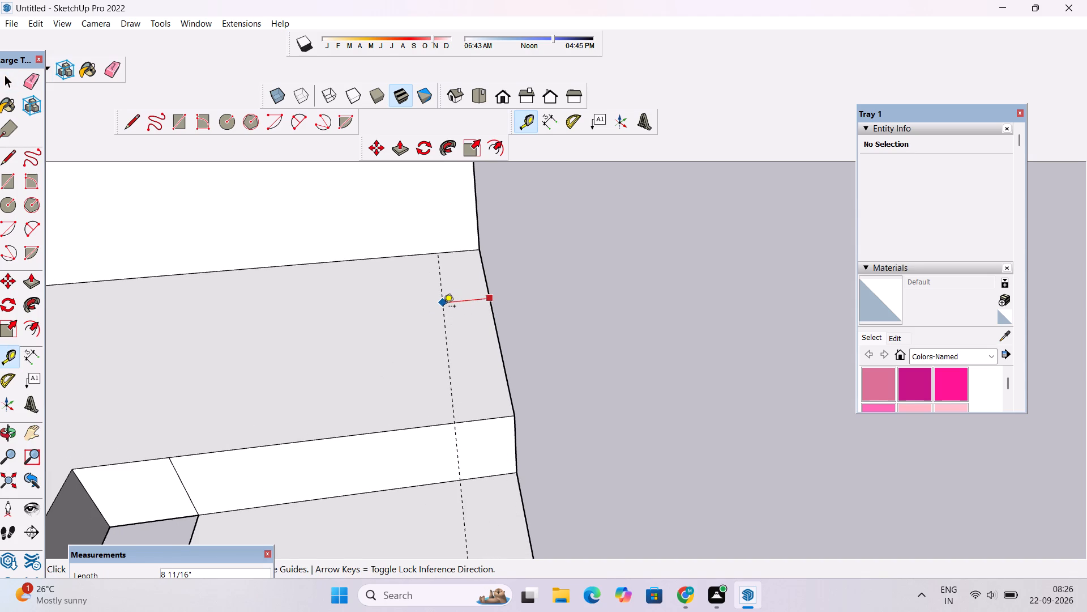
pyautogui.write('6"')
pyautogui.press('Return')
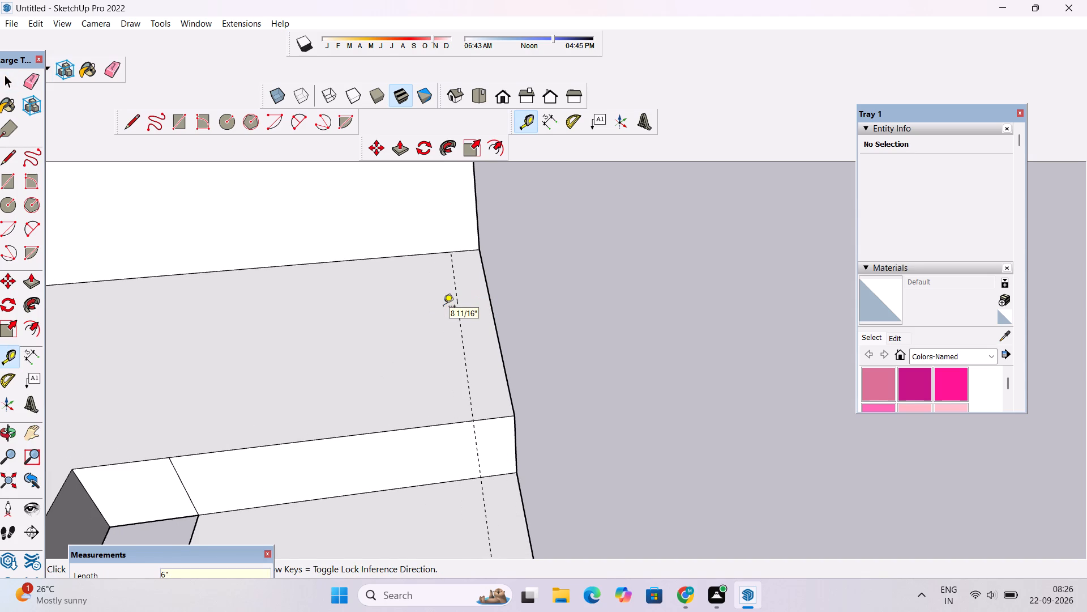
# Draw a 4' 4 9/16" line along the guide across the landing's top face to divide off the 6" side strip.
pyautogui.press('l')
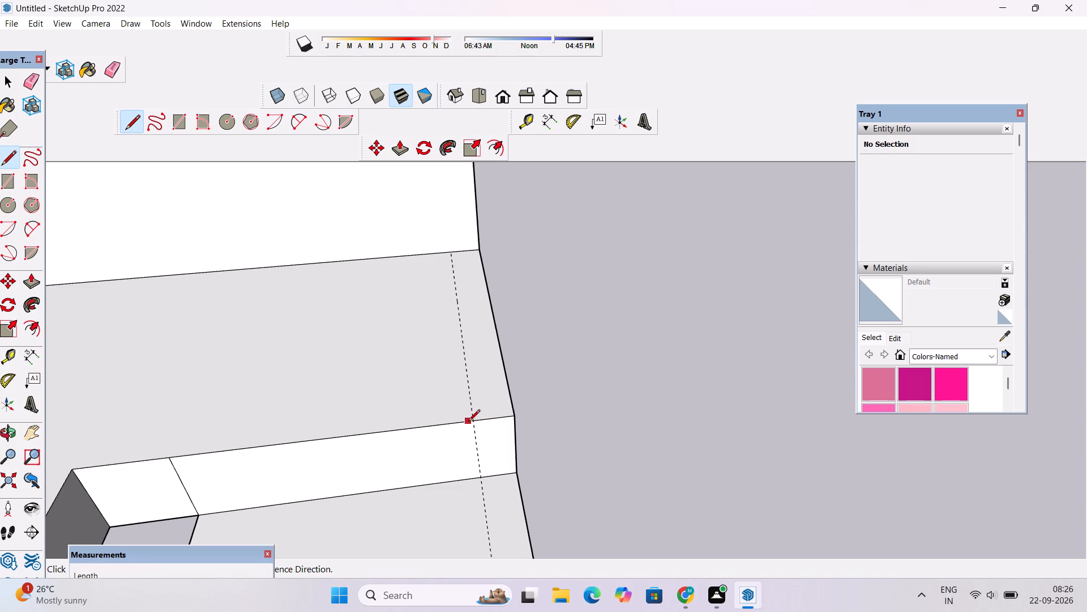
pyautogui.click(472, 422)
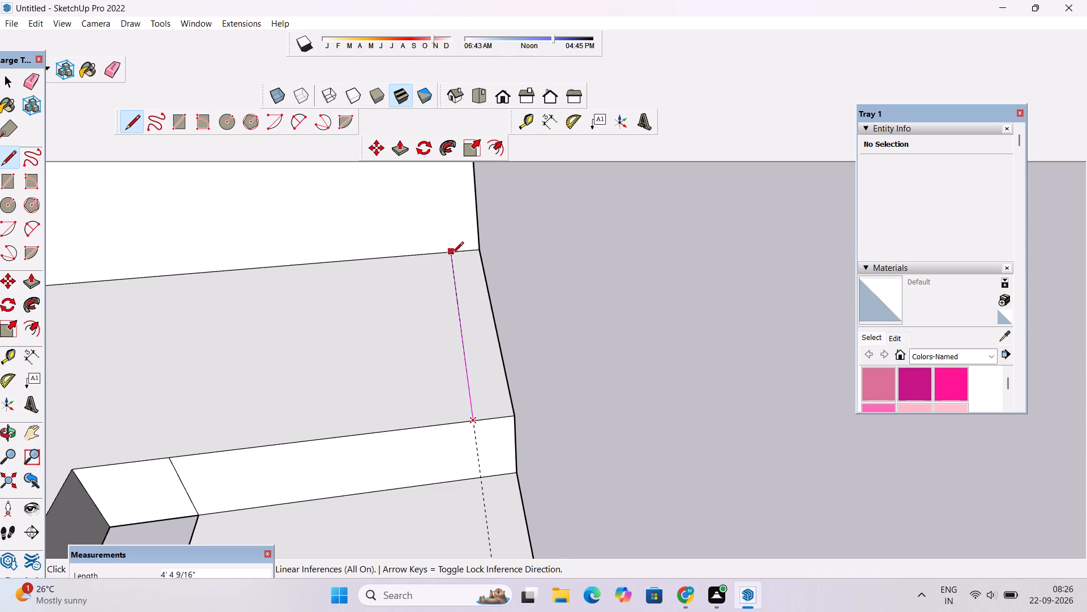
pyautogui.click(452, 254)
pyautogui.press('space')
# Push/Pull the 6" side strip of the landing upward 6', level with the top of the existing landing wall.
pyautogui.press('p')
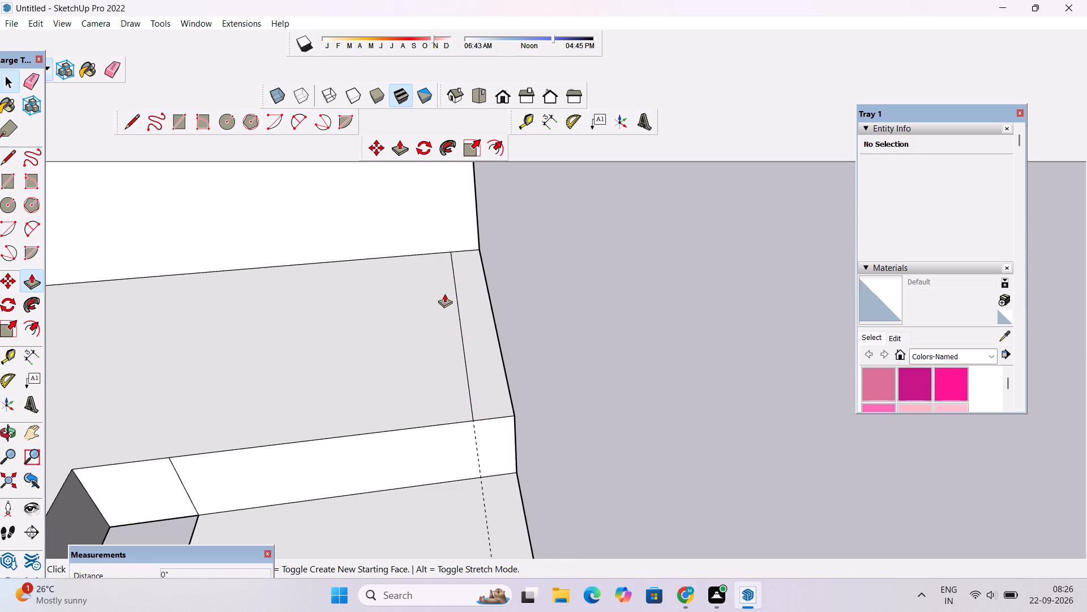
pyautogui.click(484, 342)
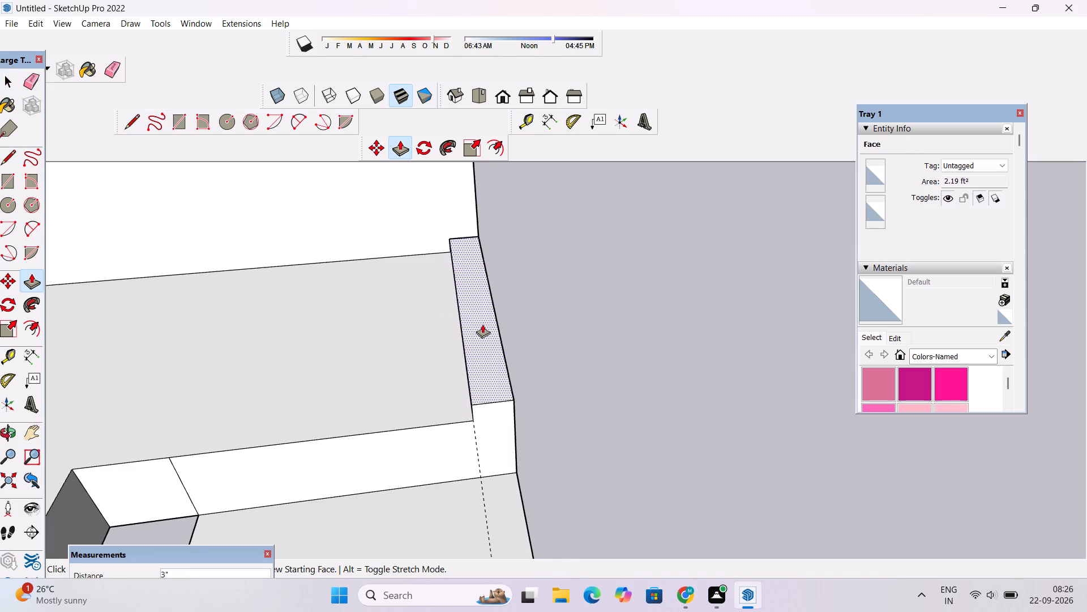
pyautogui.scroll(-13, 482, 324)
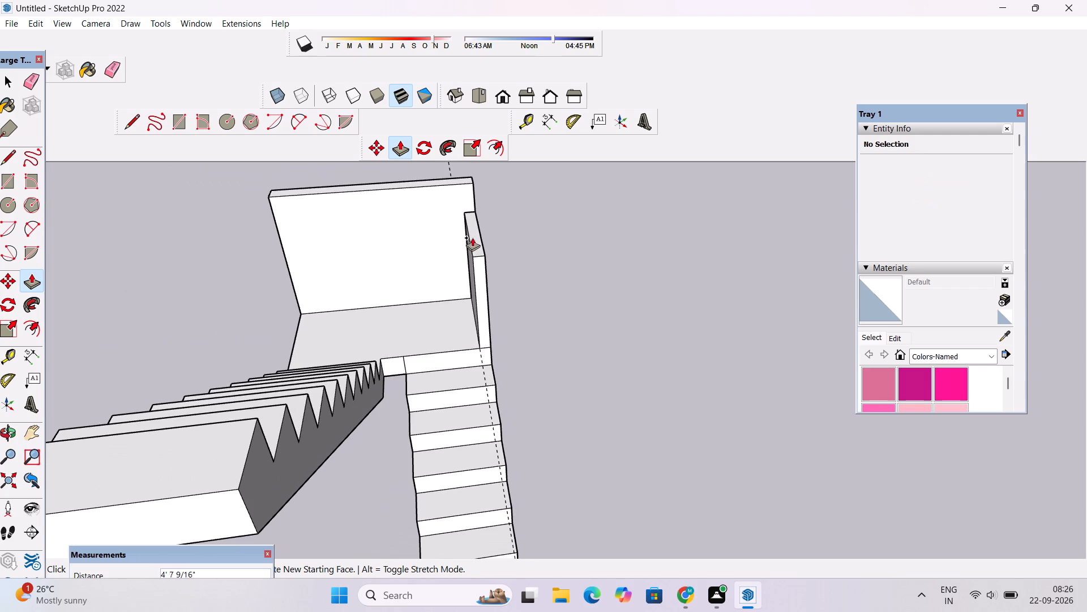
pyautogui.scroll(8, 483, 180)
pyautogui.scroll(-4, 344, 226)
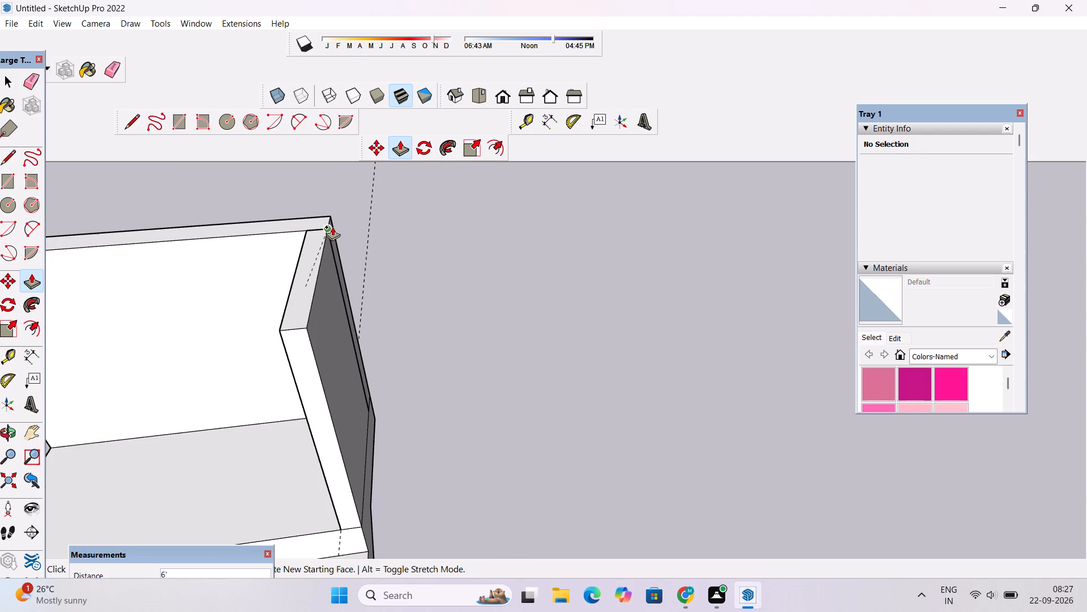
pyautogui.click(332, 227)
# Erase the guide line running along the lower flight and the landing's new side wall.
pyautogui.press('o')
pyautogui.scroll(-9, 515, 273)
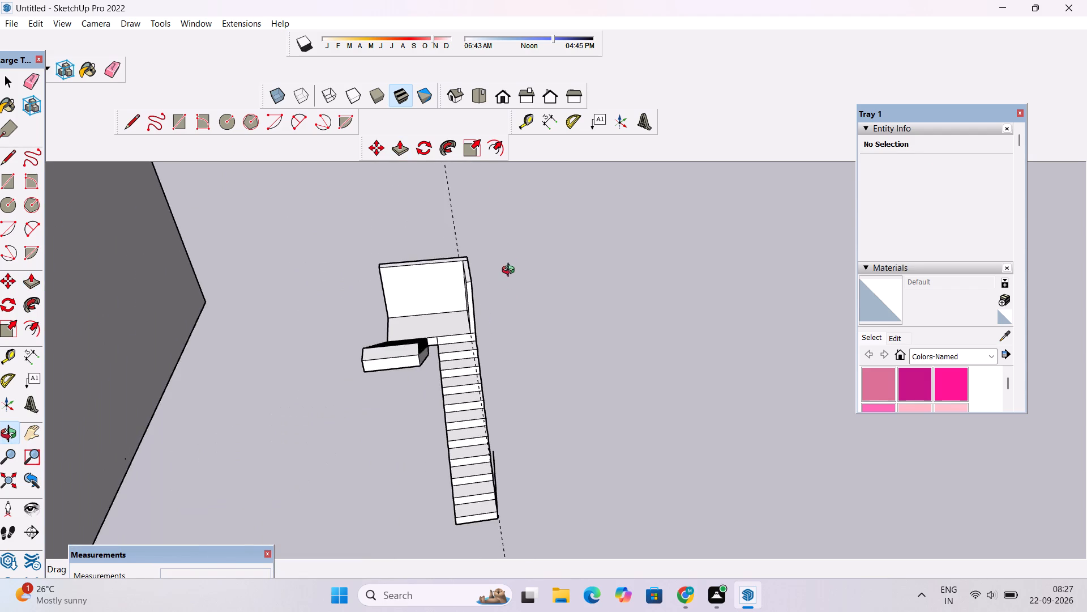
pyautogui.moveTo(487, 333); pyautogui.dragTo(447, 350)
pyautogui.scroll(3, 443, 335)
pyautogui.moveTo(452, 346); pyautogui.dragTo(493, 351)
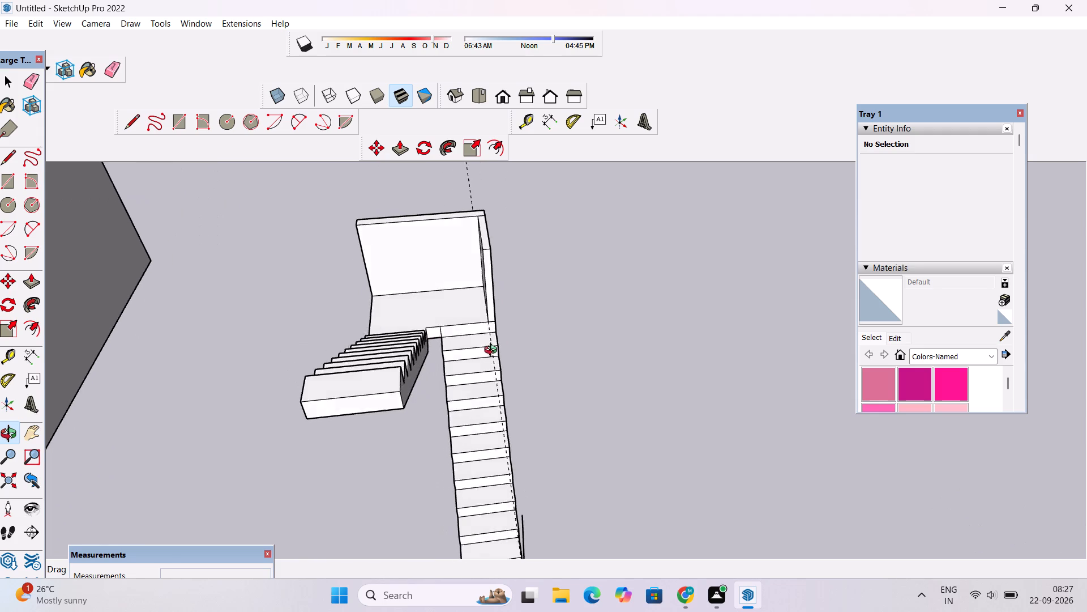
pyautogui.moveTo(493, 351); pyautogui.dragTo(499, 344)
pyautogui.moveTo(499, 344); pyautogui.dragTo(494, 315)
pyautogui.moveTo(497, 308); pyautogui.dragTo(478, 364)
pyautogui.moveTo(478, 386); pyautogui.dragTo(480, 351)
pyautogui.keyDown('shift'); pyautogui.moveTo(480, 350); pyautogui.dragTo(480, 361); pyautogui.keyUp('shift')
pyautogui.scroll(-2, 477, 349)
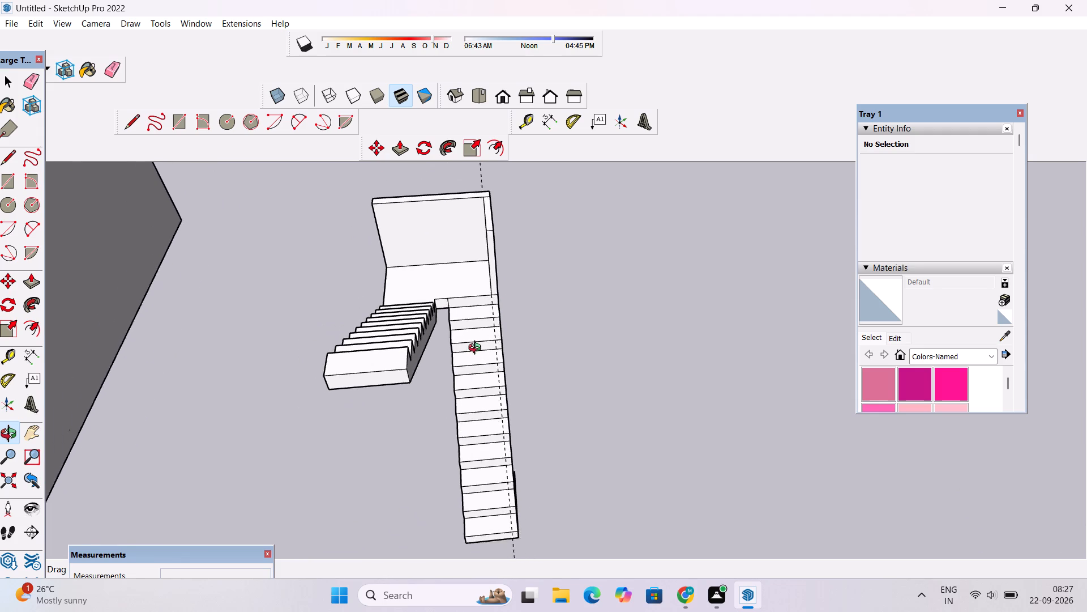
pyautogui.scroll(-2, 477, 349)
pyautogui.moveTo(481, 377); pyautogui.dragTo(482, 358)
pyautogui.press('e')
pyautogui.moveTo(514, 511); pyautogui.dragTo(502, 533)
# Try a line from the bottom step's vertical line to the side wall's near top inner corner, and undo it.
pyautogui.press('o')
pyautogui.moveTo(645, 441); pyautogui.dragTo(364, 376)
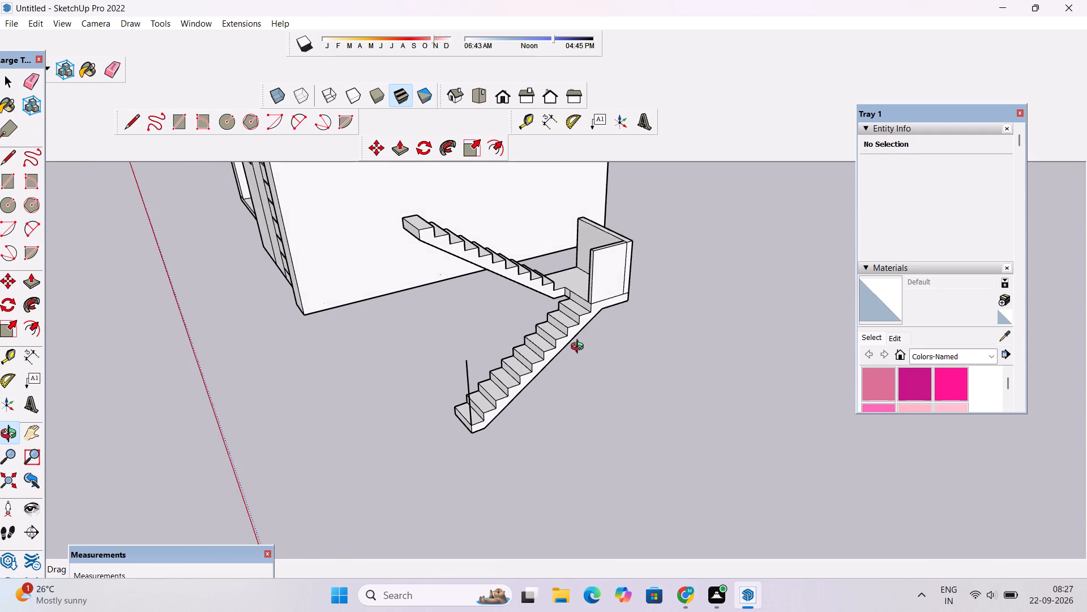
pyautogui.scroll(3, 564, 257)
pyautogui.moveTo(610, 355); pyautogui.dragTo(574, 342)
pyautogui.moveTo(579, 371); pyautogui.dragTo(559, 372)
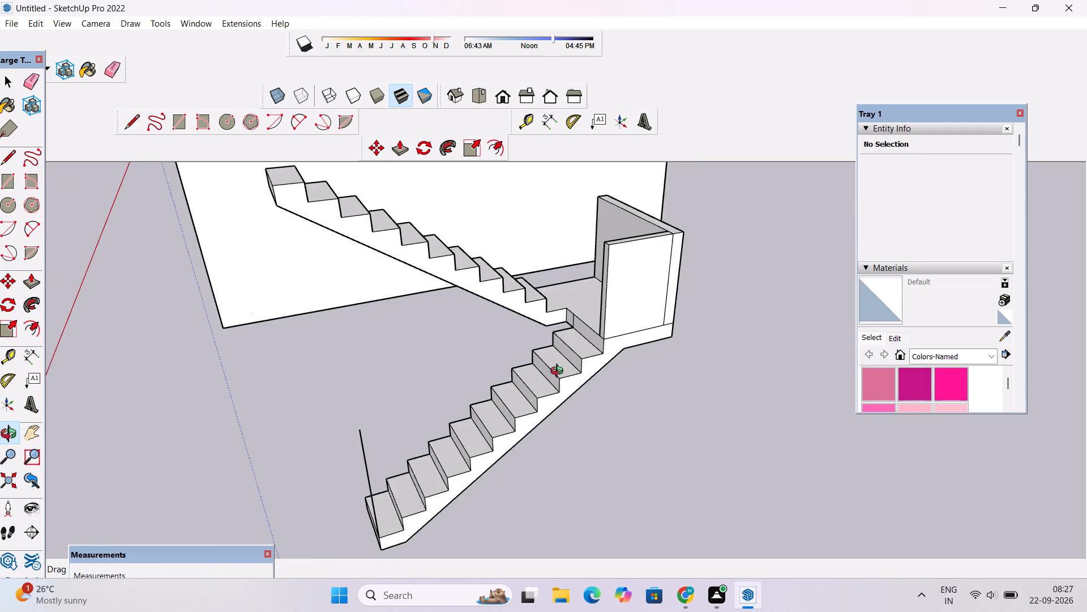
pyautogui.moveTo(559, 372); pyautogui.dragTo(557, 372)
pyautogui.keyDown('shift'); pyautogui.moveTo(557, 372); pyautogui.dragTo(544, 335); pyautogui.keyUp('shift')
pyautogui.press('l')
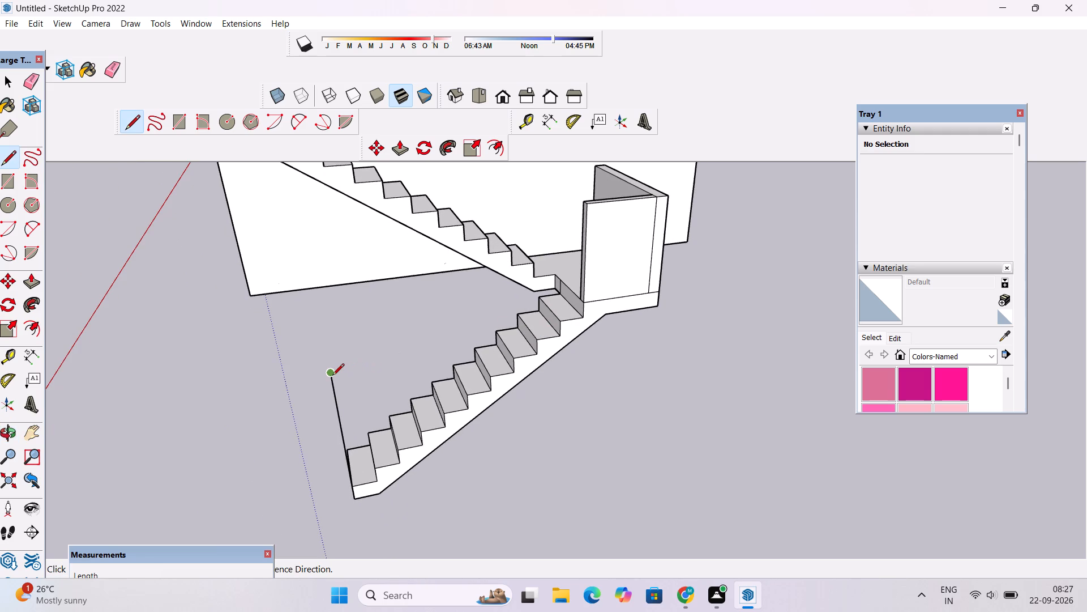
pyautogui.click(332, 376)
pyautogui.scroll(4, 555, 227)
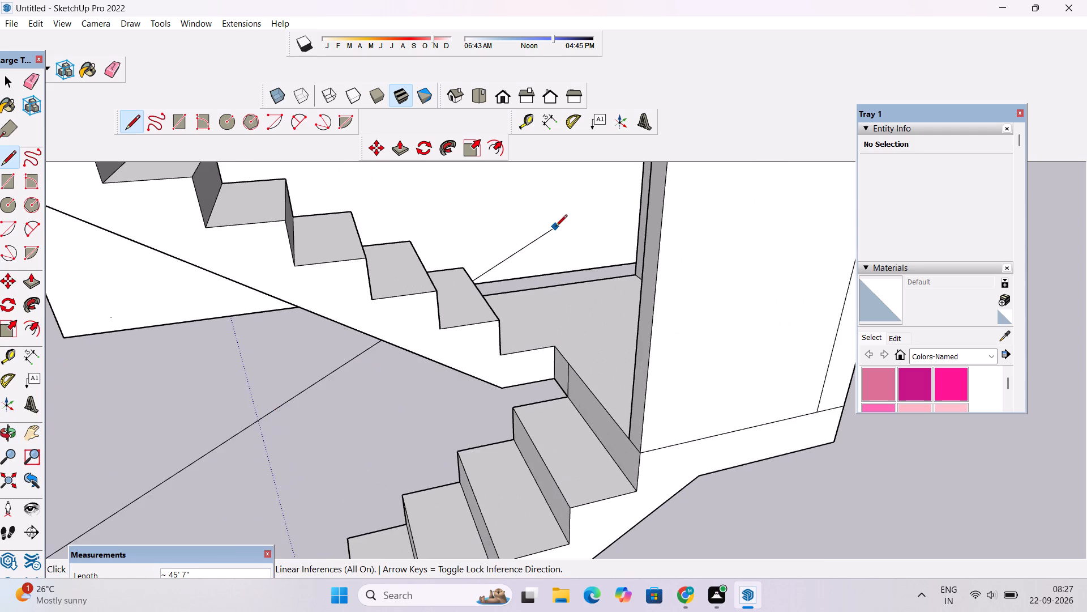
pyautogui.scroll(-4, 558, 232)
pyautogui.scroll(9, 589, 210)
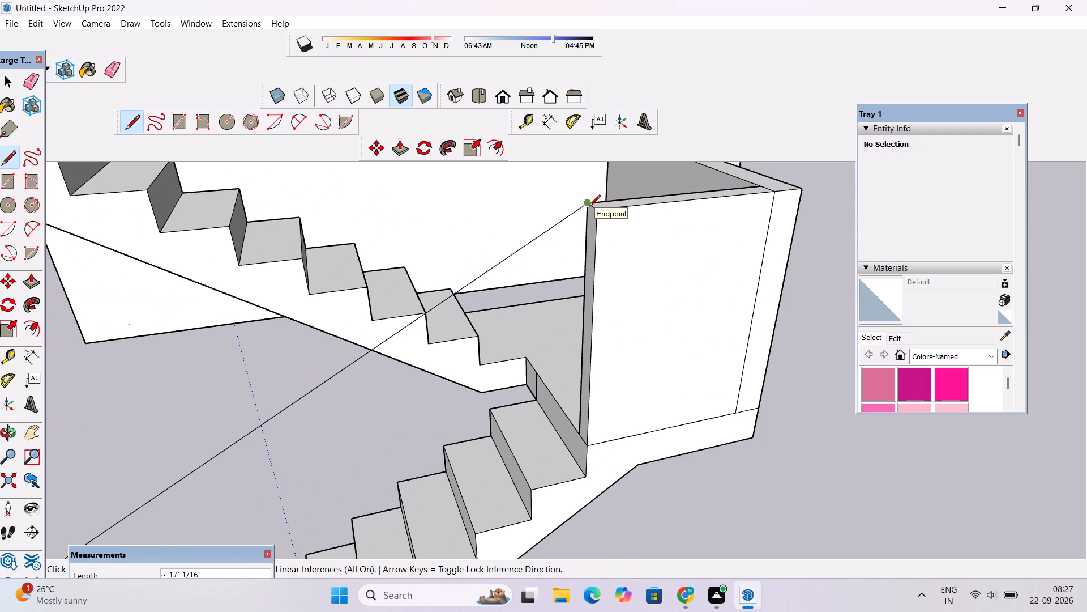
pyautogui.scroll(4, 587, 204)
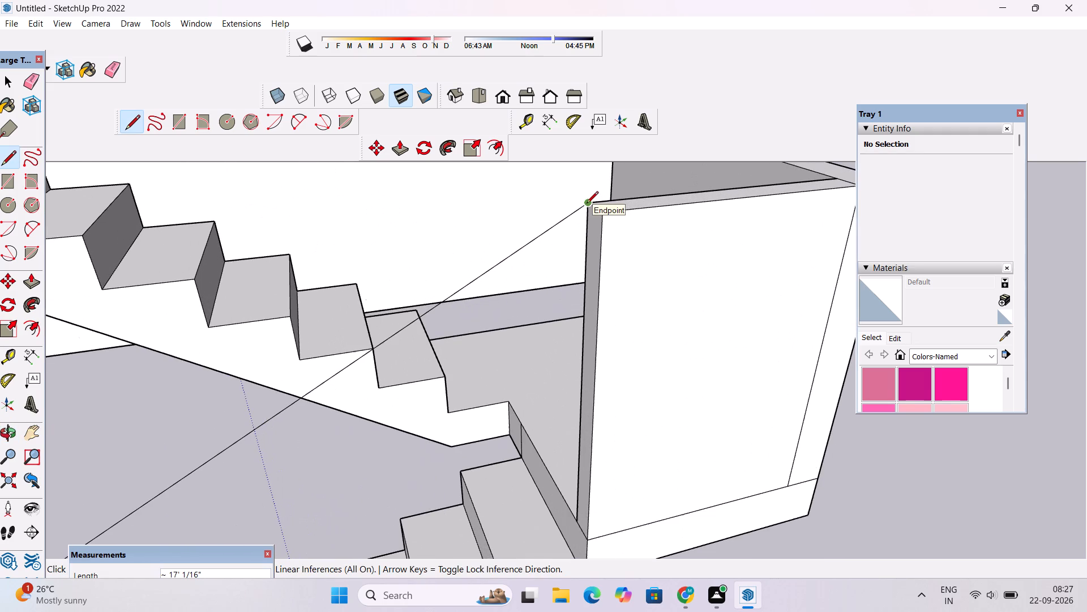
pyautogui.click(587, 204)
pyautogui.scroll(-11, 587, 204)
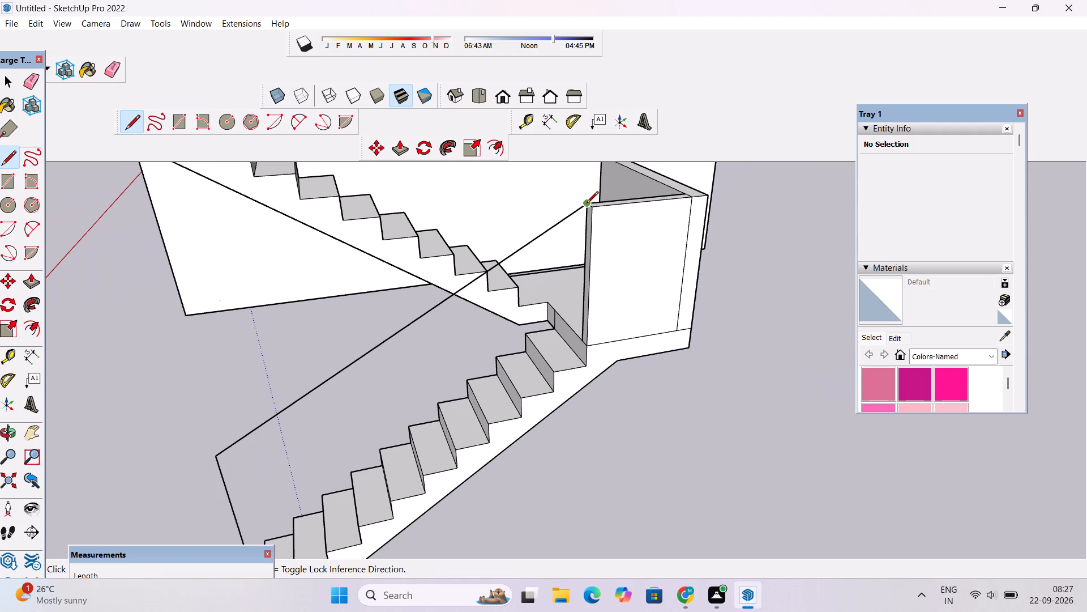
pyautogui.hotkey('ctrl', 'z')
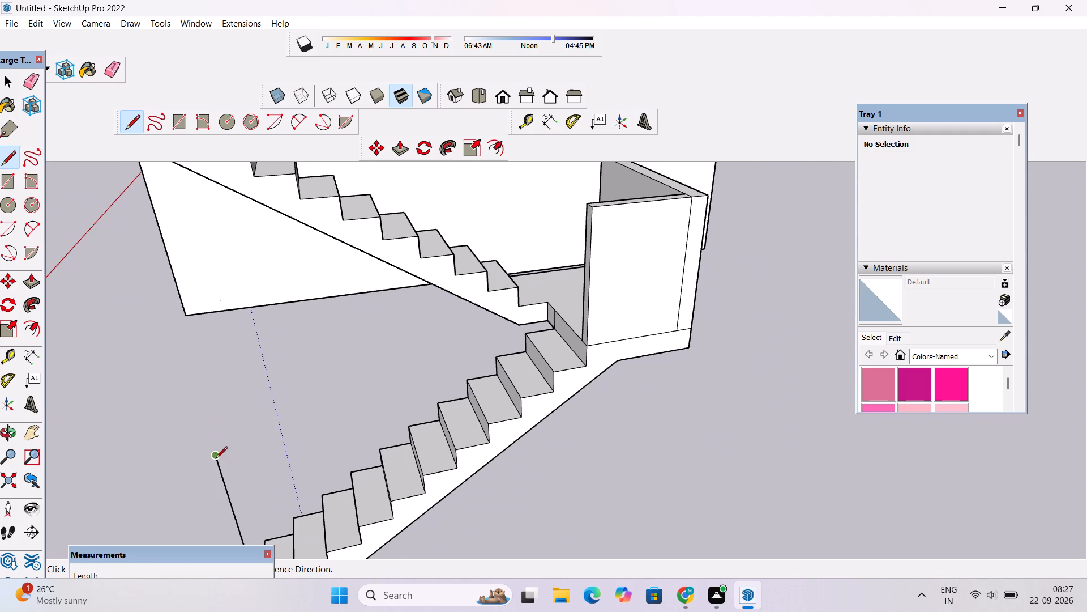
# Draw a 17' sloped line from the top of the vertical line to the side wall's outer top corner, closing the flight's side face.
pyautogui.click(216, 456)
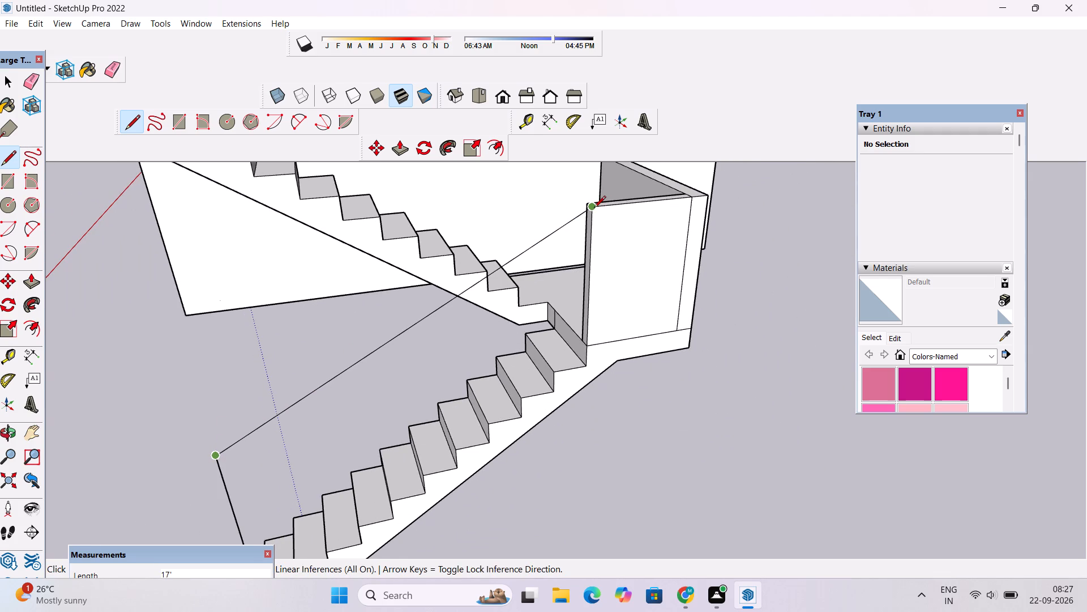
pyautogui.click(593, 209)
pyautogui.press('o')
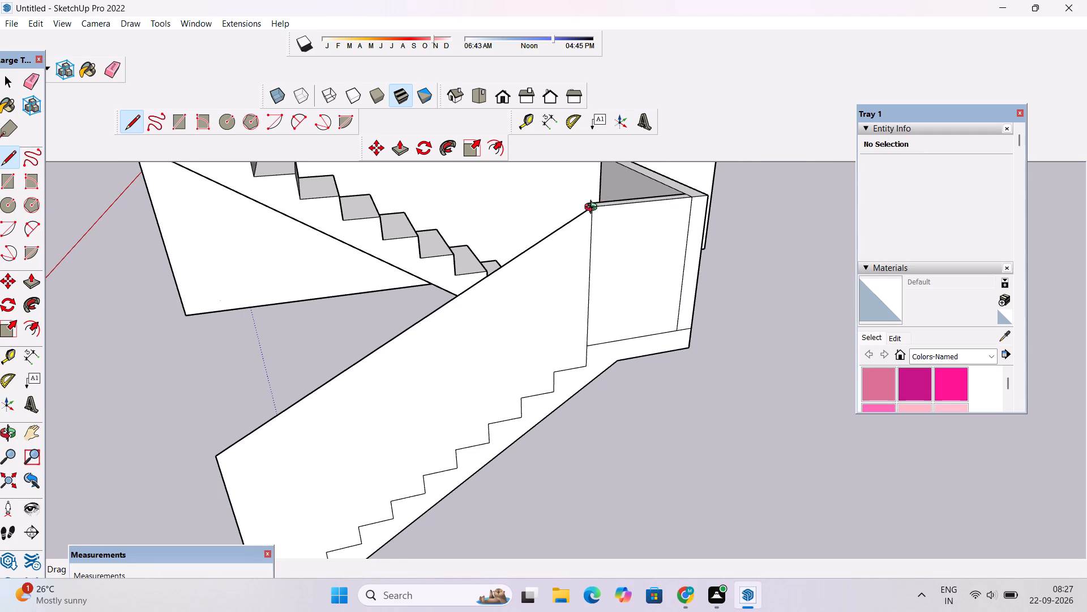
# Push/Pull the lower flight's sloped side face inward toward the steps by 3" to give the side wall thickness.
pyautogui.scroll(-6, 593, 209)
pyautogui.moveTo(429, 324); pyautogui.dragTo(791, 325)
pyautogui.scroll(4, 639, 352)
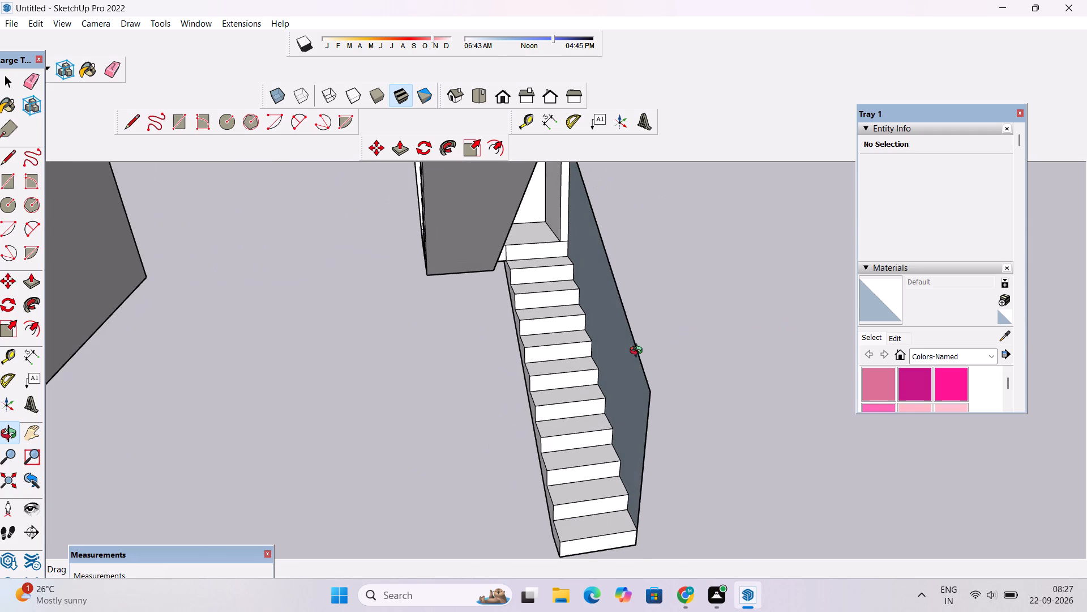
pyautogui.scroll(3, 630, 358)
pyautogui.keyDown('shift'); pyautogui.moveTo(605, 365); pyautogui.dragTo(588, 336); pyautogui.keyUp('shift')
pyautogui.scroll(-2, 583, 335)
pyautogui.moveTo(571, 353); pyautogui.dragTo(651, 512)
pyautogui.scroll(1, 561, 308)
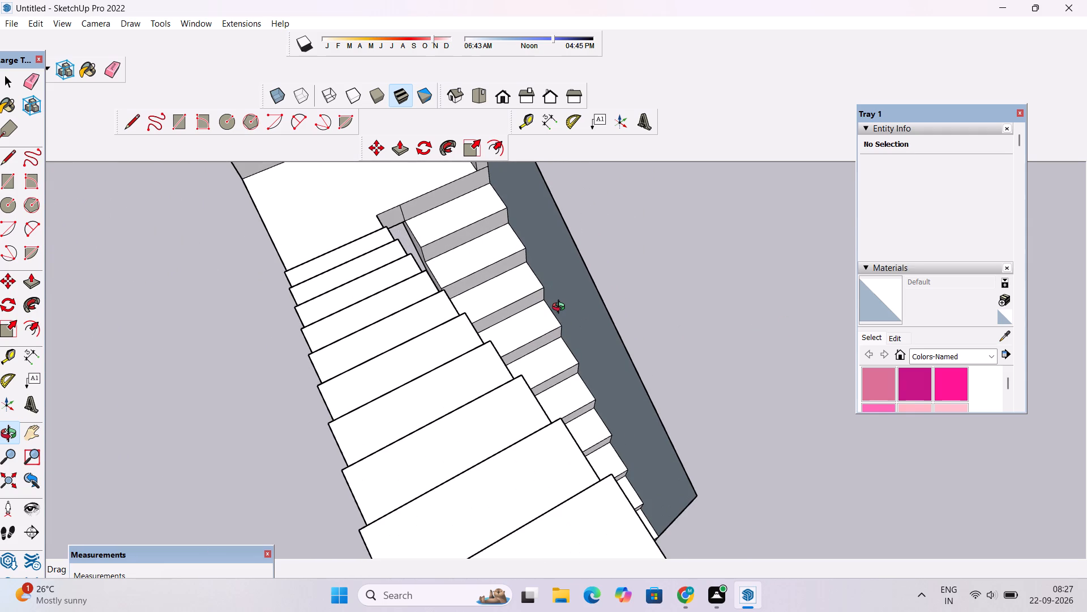
pyautogui.moveTo(382, 322); pyautogui.dragTo(474, 314)
pyautogui.moveTo(476, 313); pyautogui.dragTo(423, 325)
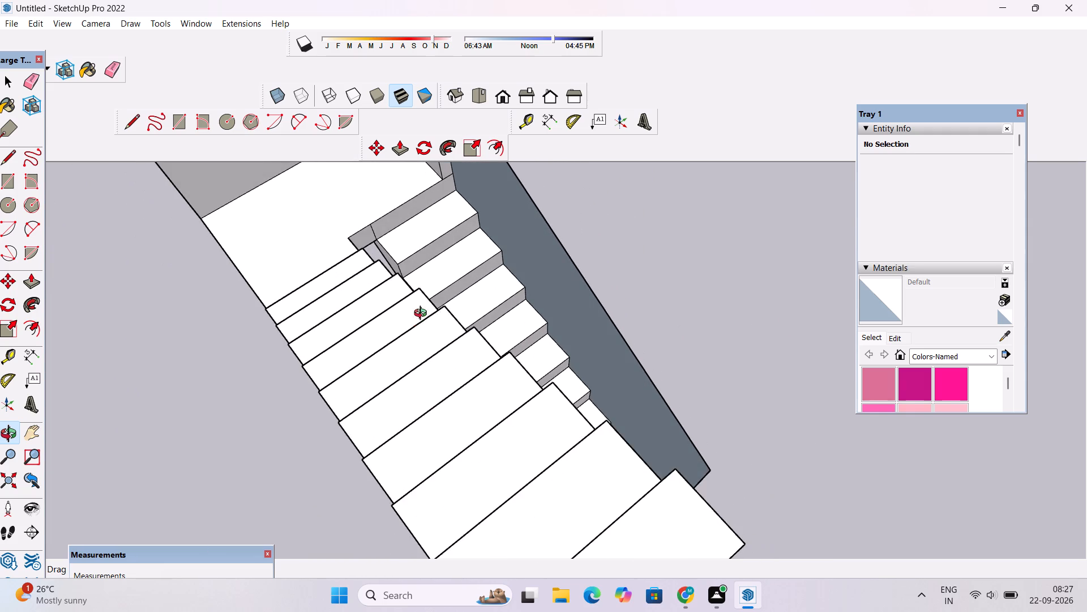
pyautogui.keyDown('shift'); pyautogui.moveTo(423, 314); pyautogui.dragTo(421, 341); pyautogui.keyUp('shift')
pyautogui.moveTo(418, 342); pyautogui.dragTo(485, 329)
pyautogui.keyDown('shift'); pyautogui.moveTo(485, 329); pyautogui.dragTo(436, 344); pyautogui.keyUp('shift')
pyautogui.scroll(3, 431, 338)
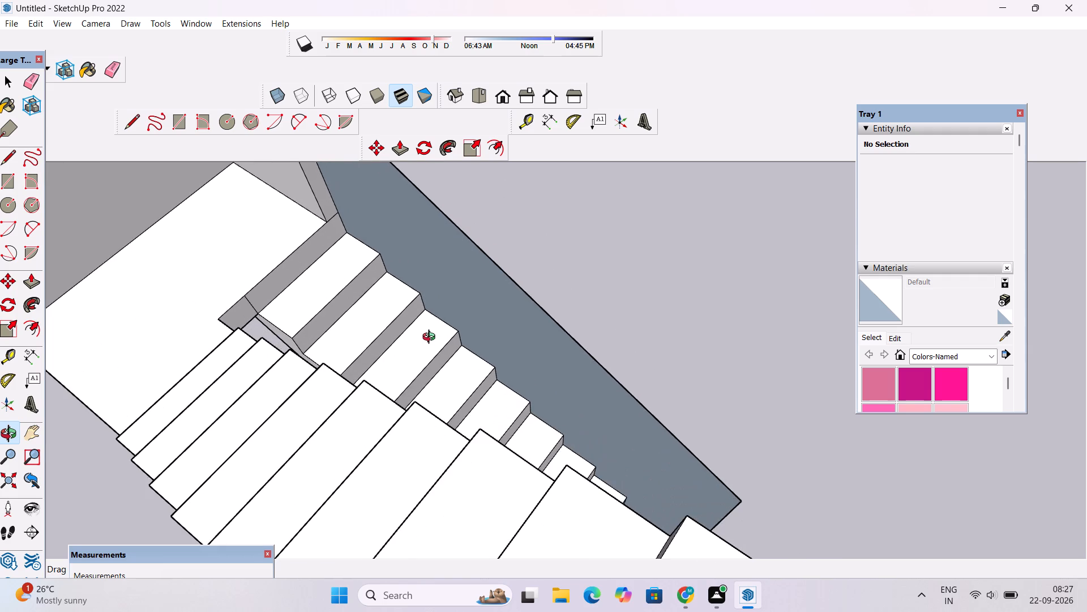
pyautogui.moveTo(431, 338); pyautogui.dragTo(444, 327)
pyautogui.keyDown('shift'); pyautogui.moveTo(444, 327); pyautogui.dragTo(432, 329); pyautogui.keyUp('shift')
pyautogui.press('space')
pyautogui.click(477, 271)
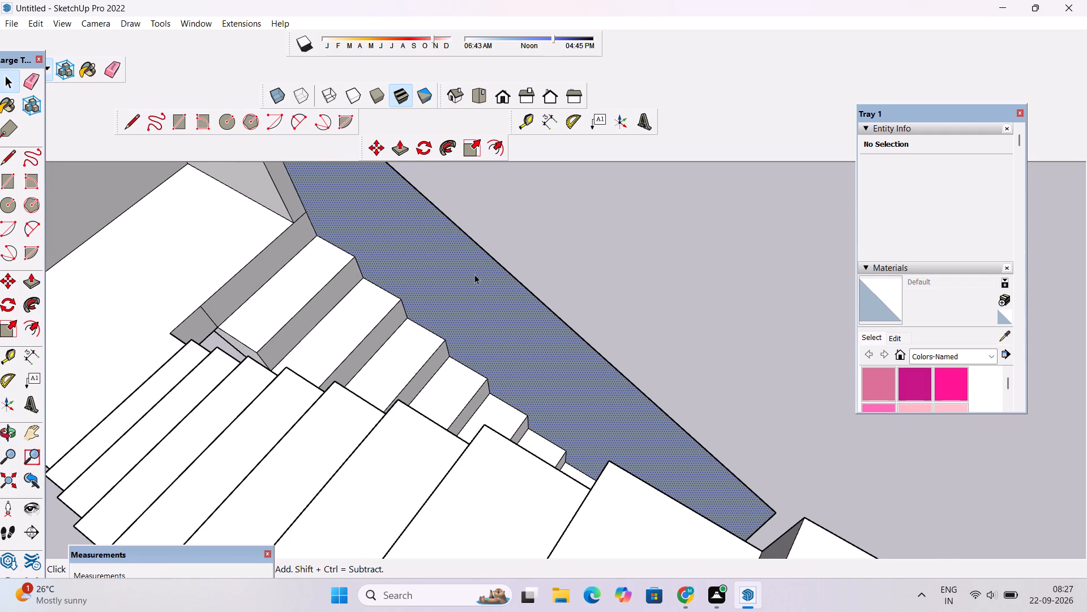
pyautogui.press('p')
pyautogui.click(471, 277)
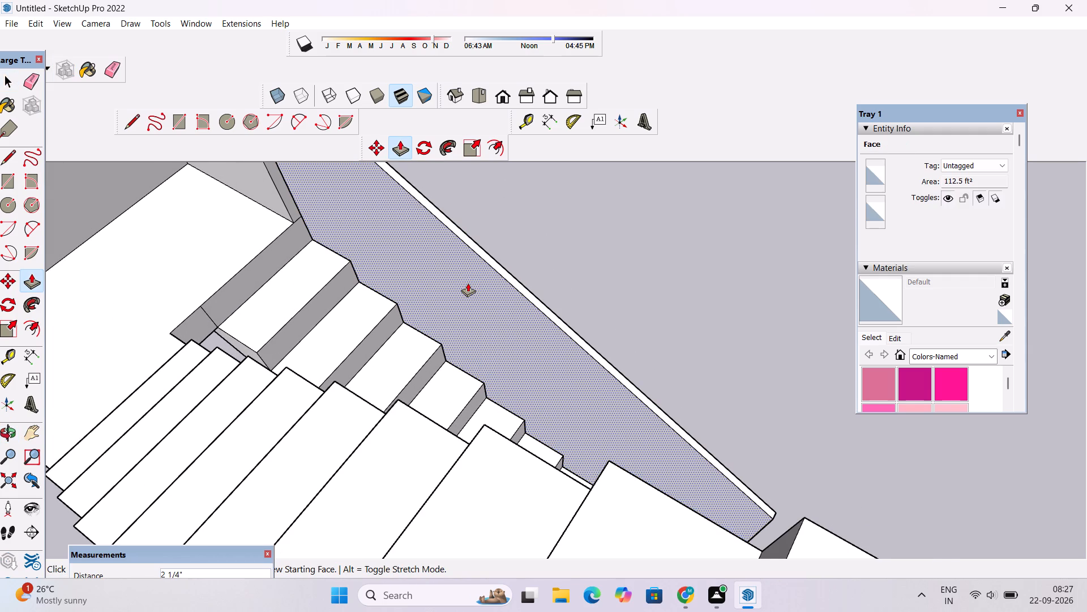
pyautogui.write('3"')
pyautogui.press('Return')
# Examine the staircase from several sides, along with its position relative to the house's side wall and roof parapet.
pyautogui.press('o')
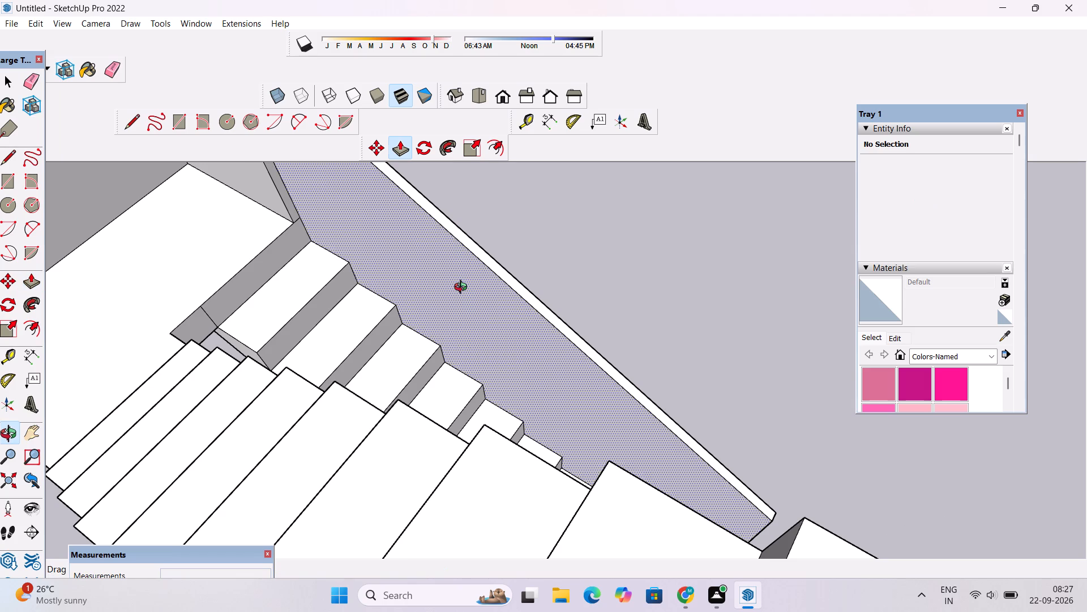
pyautogui.scroll(-5, 463, 288)
pyautogui.moveTo(527, 320); pyautogui.dragTo(361, 217)
pyautogui.moveTo(516, 335); pyautogui.dragTo(457, 241)
pyautogui.scroll(-7, 452, 223)
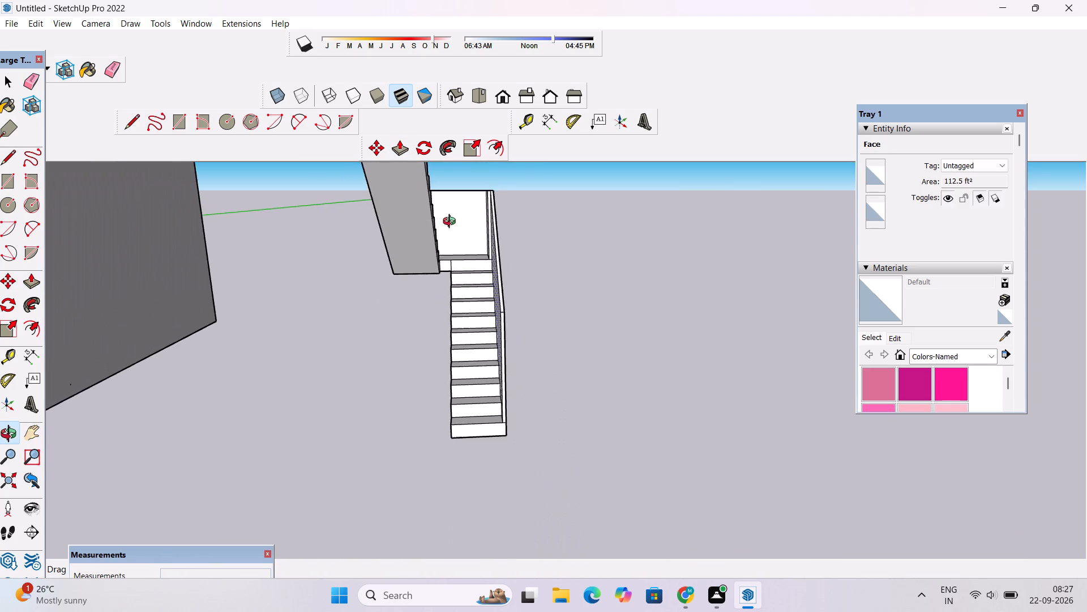
pyautogui.scroll(-2, 452, 223)
pyautogui.moveTo(489, 282); pyautogui.dragTo(422, 274)
pyautogui.moveTo(480, 285); pyautogui.dragTo(346, 279)
pyautogui.scroll(4, 529, 257)
pyautogui.moveTo(491, 293); pyautogui.dragTo(648, 381)
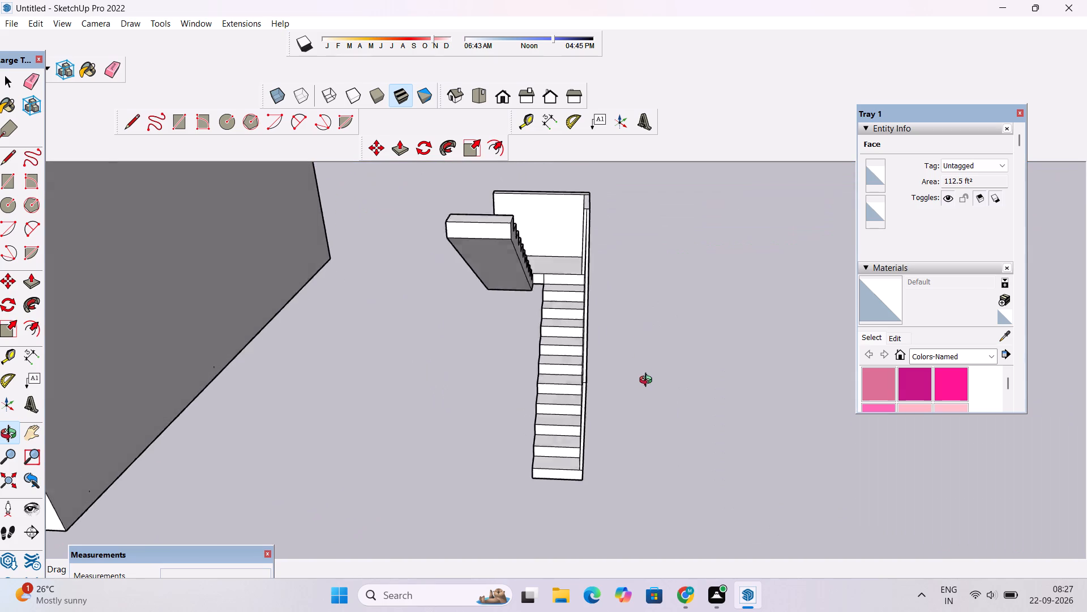
pyautogui.moveTo(648, 381); pyautogui.dragTo(648, 382)
pyautogui.scroll(-8, 635, 240)
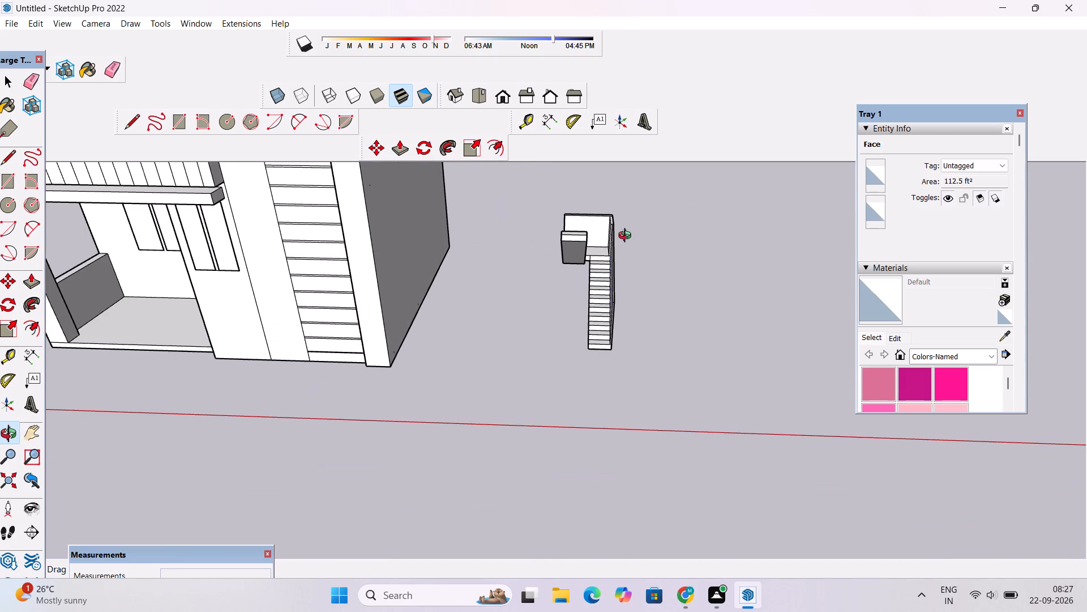
pyautogui.scroll(-4, 611, 247)
pyautogui.moveTo(578, 312); pyautogui.dragTo(575, 263)
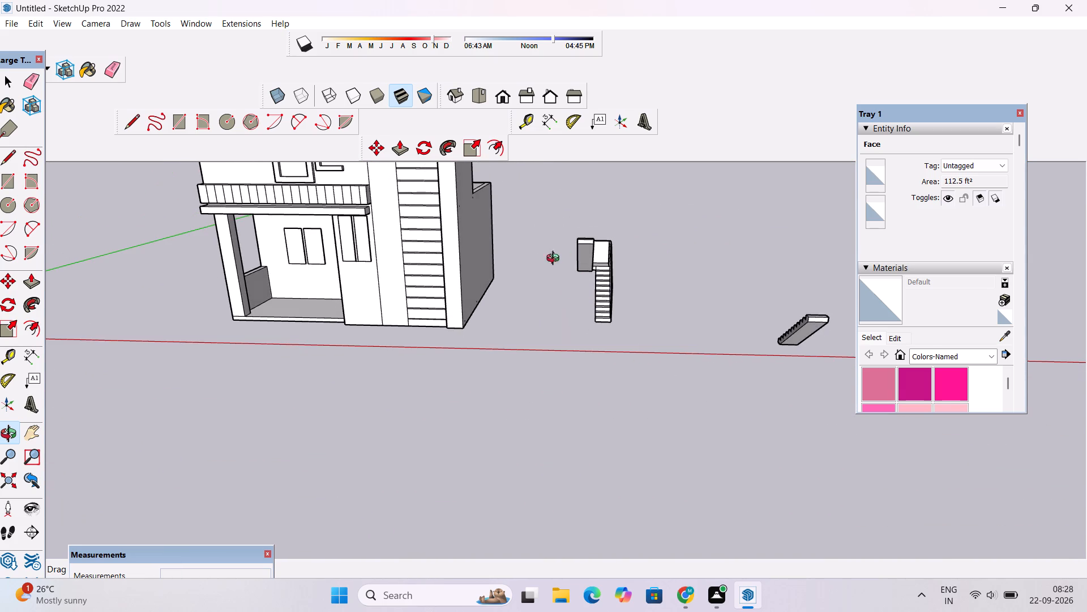
pyautogui.scroll(3, 537, 263)
pyautogui.keyDown('shift'); pyautogui.moveTo(524, 284); pyautogui.dragTo(580, 305); pyautogui.keyUp('shift')
pyautogui.scroll(-4, 581, 296)
pyautogui.keyDown('shift'); pyautogui.moveTo(570, 280); pyautogui.dragTo(307, 217); pyautogui.keyUp('shift')
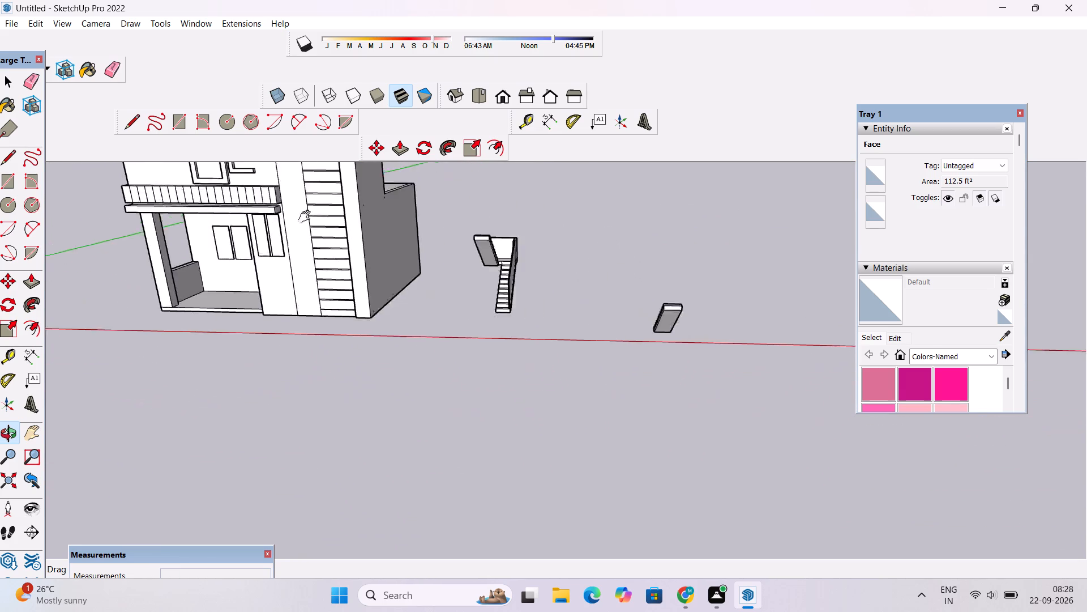
pyautogui.keyDown('shift'); pyautogui.moveTo(307, 217); pyautogui.dragTo(290, 210); pyautogui.keyUp('shift')
pyautogui.scroll(3, 289, 210)
pyautogui.moveTo(292, 213); pyautogui.dragTo(386, 261)
pyautogui.scroll(-5, 388, 253)
pyautogui.moveTo(353, 255); pyautogui.dragTo(365, 314)
pyautogui.scroll(3, 341, 249)
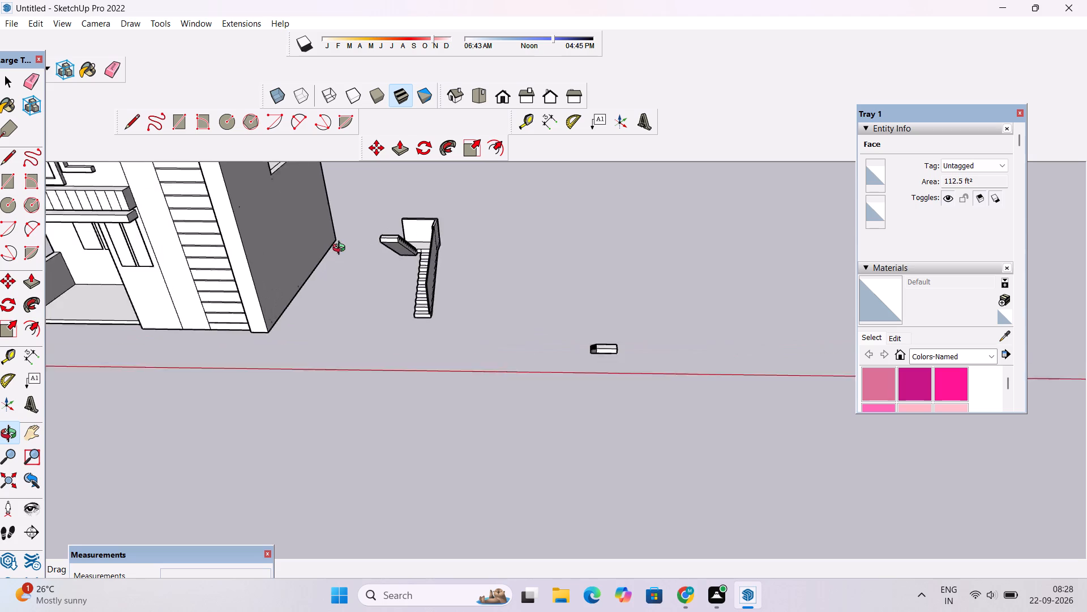
pyautogui.scroll(1, 341, 249)
pyautogui.keyDown('shift'); pyautogui.moveTo(341, 245); pyautogui.dragTo(358, 320); pyautogui.keyUp('shift')
pyautogui.scroll(-4, 363, 299)
pyautogui.moveTo(343, 307); pyautogui.dragTo(419, 328)
pyautogui.scroll(4, 289, 285)
pyautogui.moveTo(346, 297); pyautogui.dragTo(303, 308)
pyautogui.scroll(4, 279, 290)
pyautogui.scroll(-4, 311, 250)
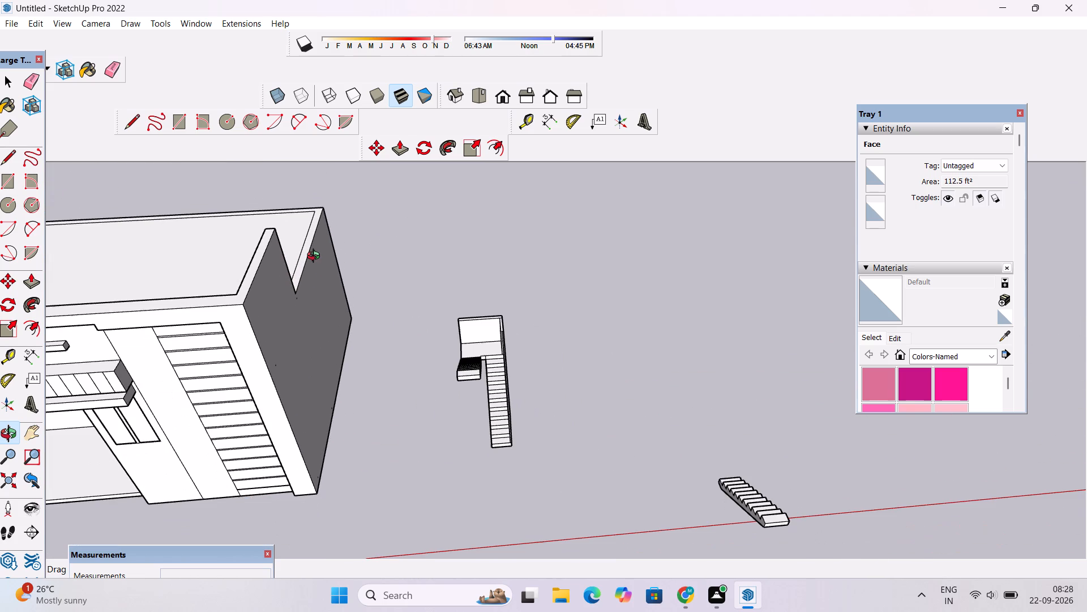
pyautogui.keyDown('shift'); pyautogui.moveTo(314, 269); pyautogui.dragTo(374, 269); pyautogui.keyUp('shift')
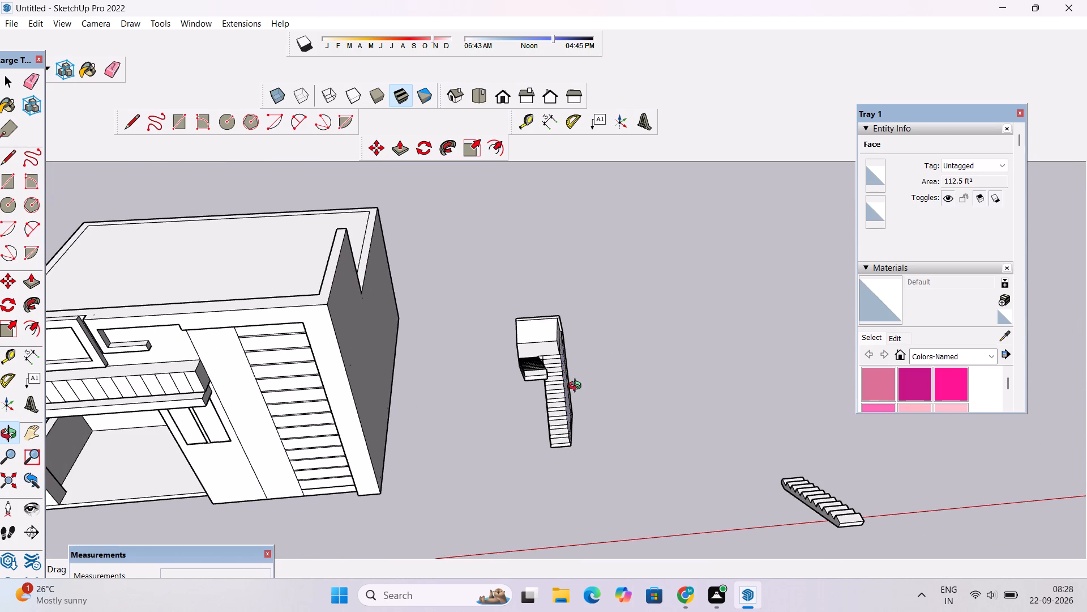
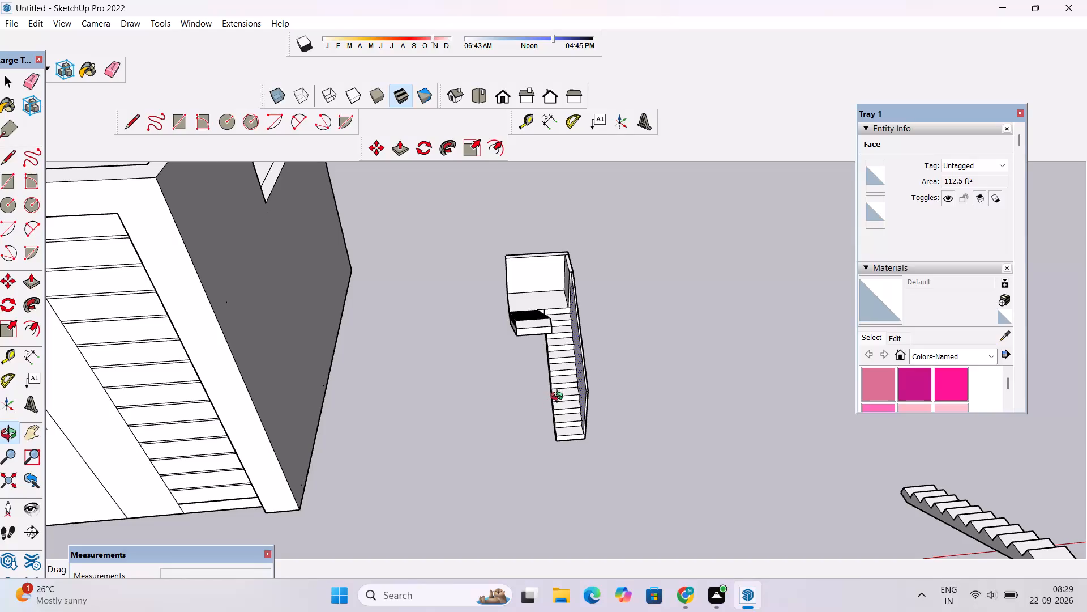
# Examine the staircase's size and position against the house from the front and from above.
pyautogui.scroll(-4, 538, 395)
pyautogui.moveTo(488, 397); pyautogui.dragTo(433, 409)
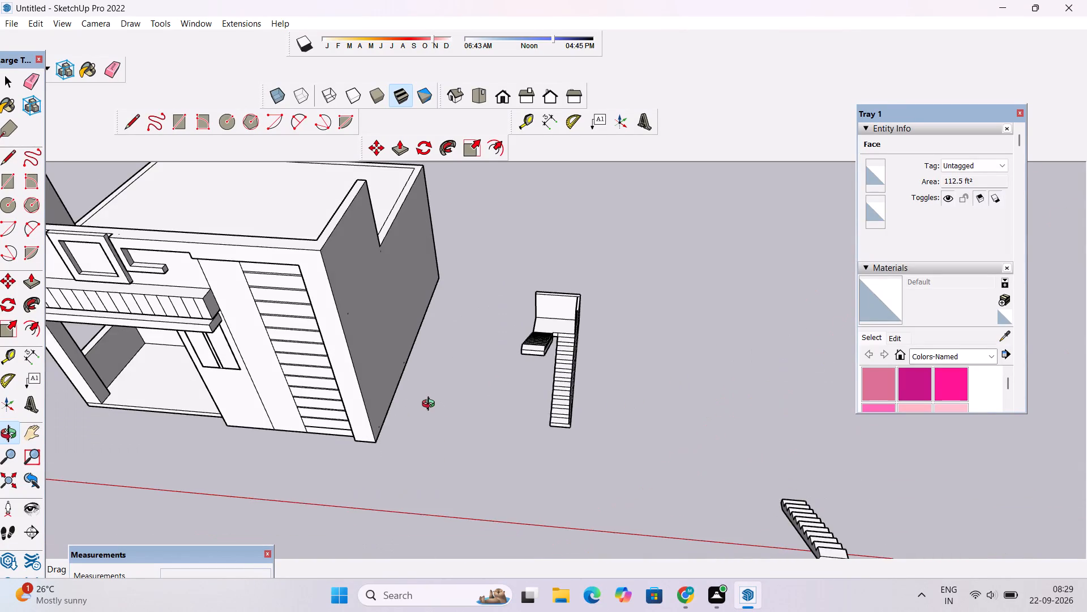
pyautogui.scroll(-3, 437, 400)
pyautogui.moveTo(436, 399); pyautogui.dragTo(537, 405)
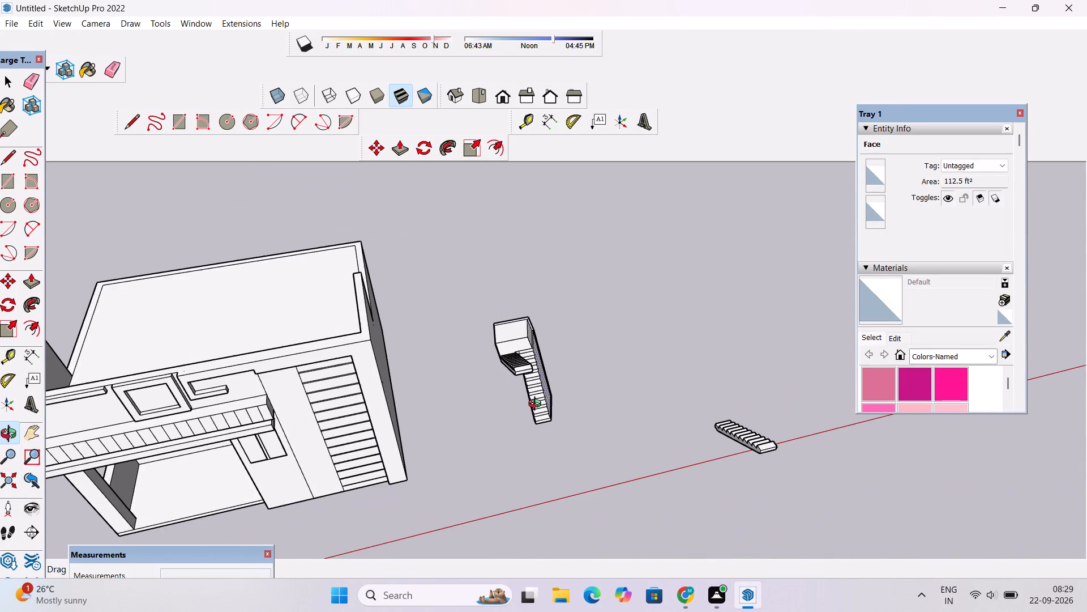
pyautogui.scroll(7, 537, 405)
pyautogui.scroll(-4, 535, 398)
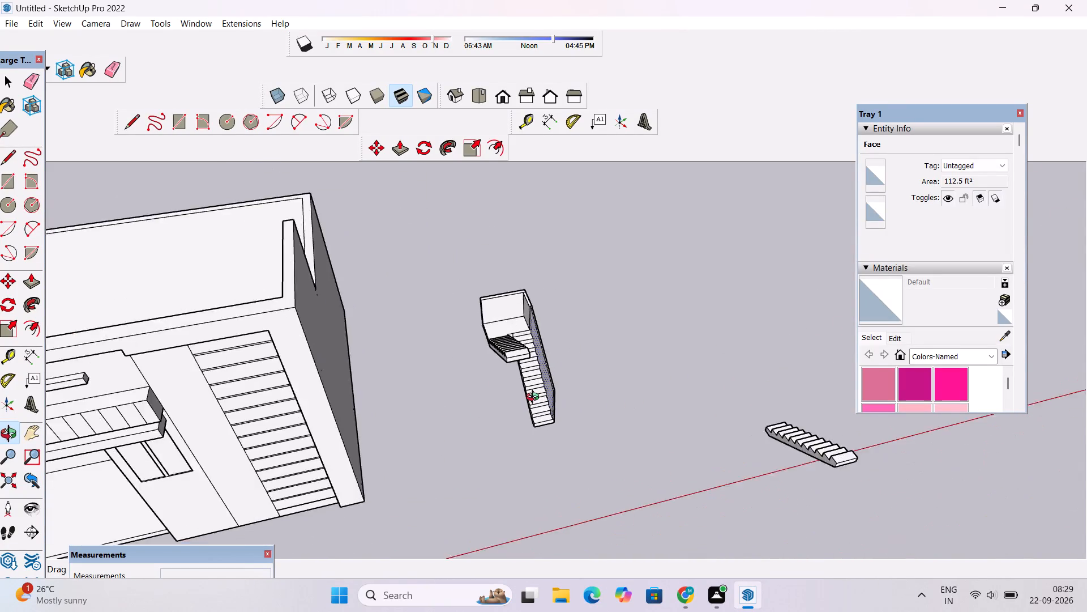
pyautogui.scroll(-5, 535, 398)
pyautogui.moveTo(543, 393); pyautogui.dragTo(520, 424)
pyautogui.scroll(7, 537, 369)
pyautogui.moveTo(538, 369); pyautogui.dragTo(498, 390)
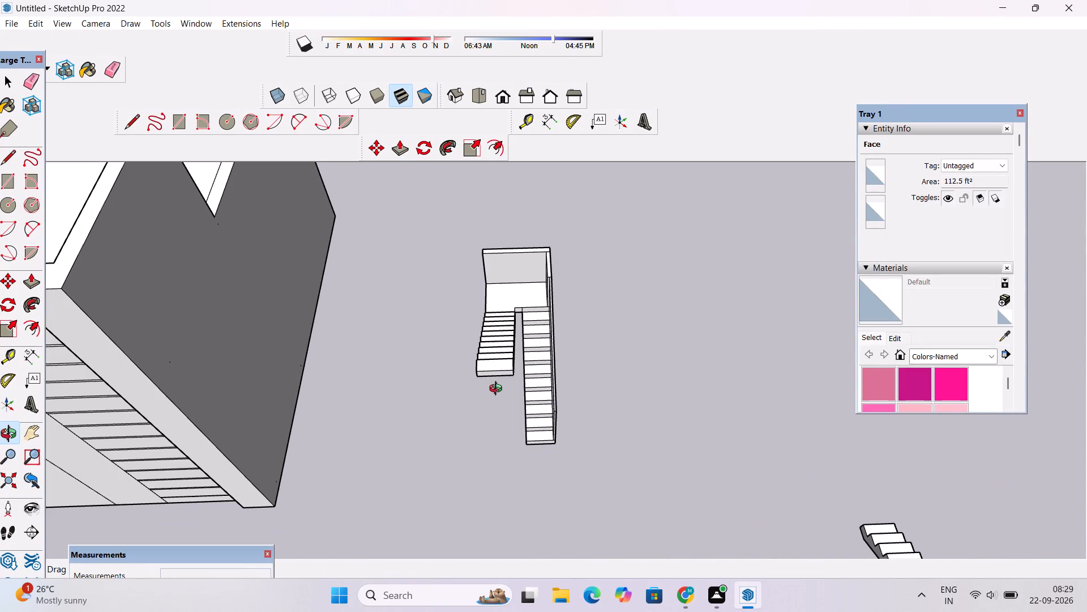
pyautogui.scroll(-5, 507, 374)
pyautogui.scroll(1, 507, 374)
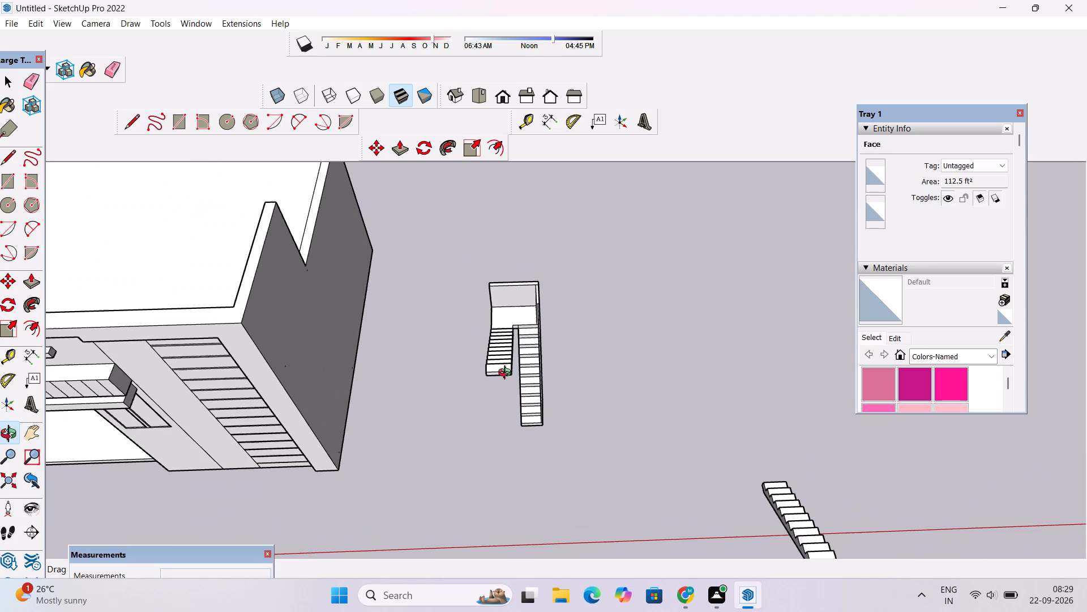
pyautogui.keyDown('shift'); pyautogui.moveTo(486, 384); pyautogui.dragTo(480, 399); pyautogui.keyUp('shift')
pyautogui.scroll(2, 486, 404)
pyautogui.keyDown('shift'); pyautogui.moveTo(486, 402); pyautogui.dragTo(466, 391); pyautogui.keyUp('shift')
# Select the entire two-flight staircase with its landing walls and scale it to about 1.26 along the red axis.
pyautogui.press('space')
pyautogui.scroll(-5, 470, 380)
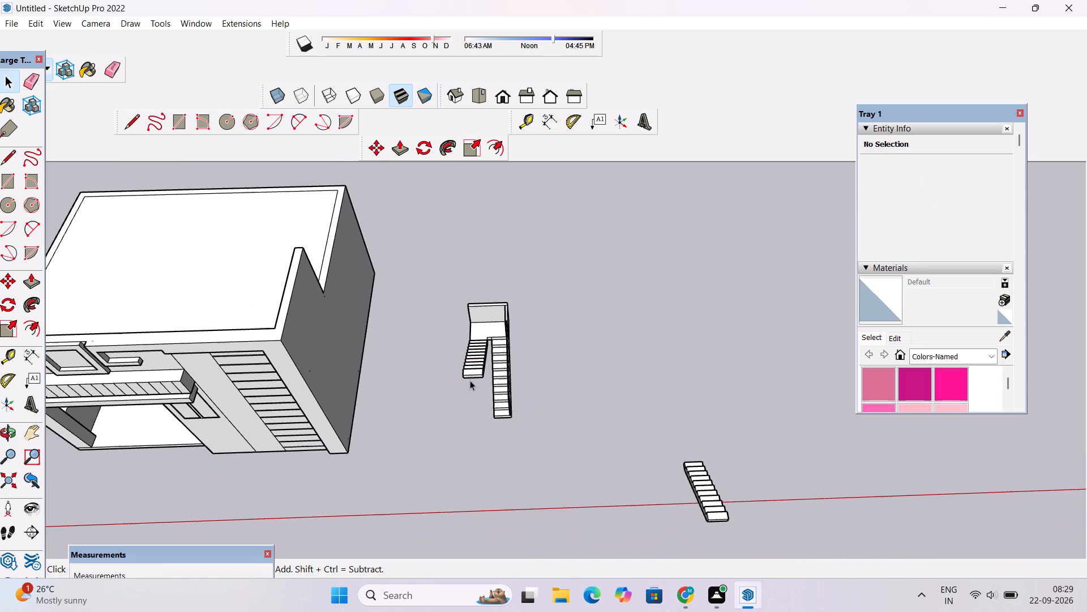
pyautogui.moveTo(634, 246); pyautogui.dragTo(429, 390)
pyautogui.moveTo(429, 390); pyautogui.dragTo(433, 436)
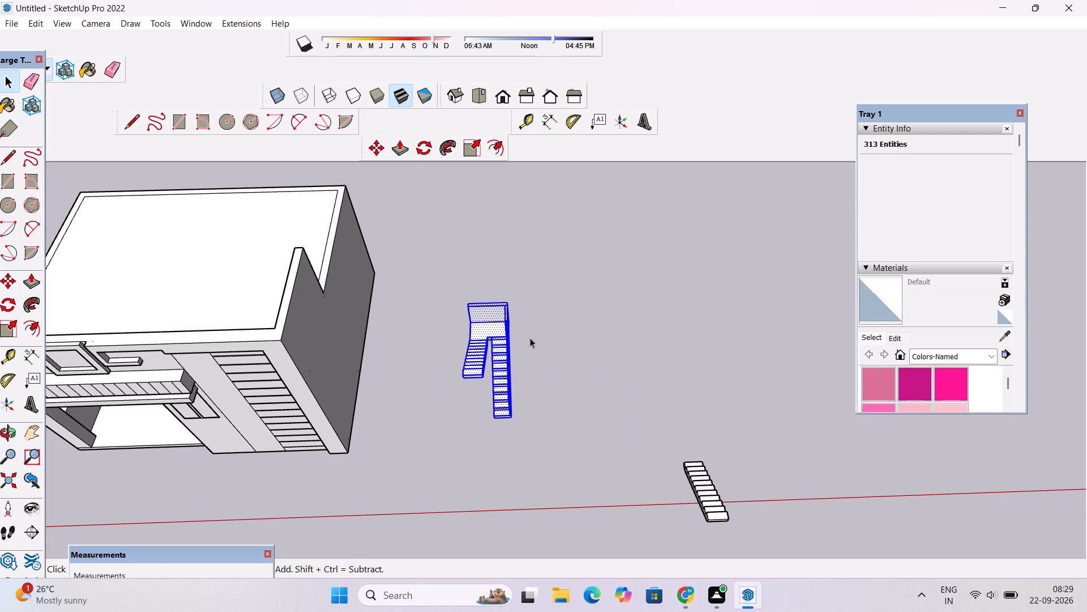
pyautogui.scroll(4, 541, 308)
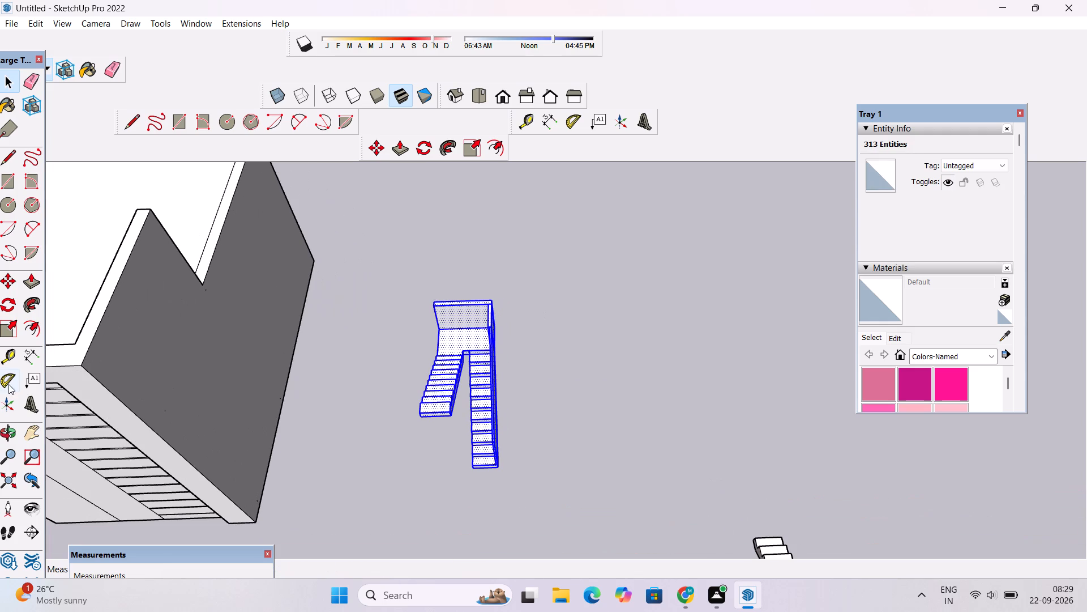
pyautogui.press('s')
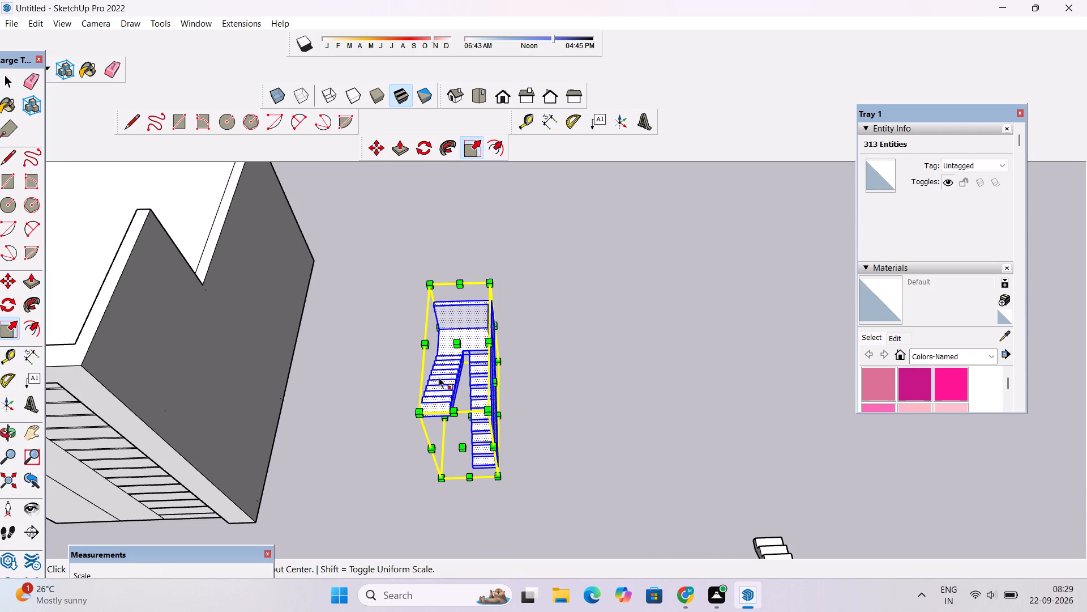
pyautogui.scroll(3, 524, 377)
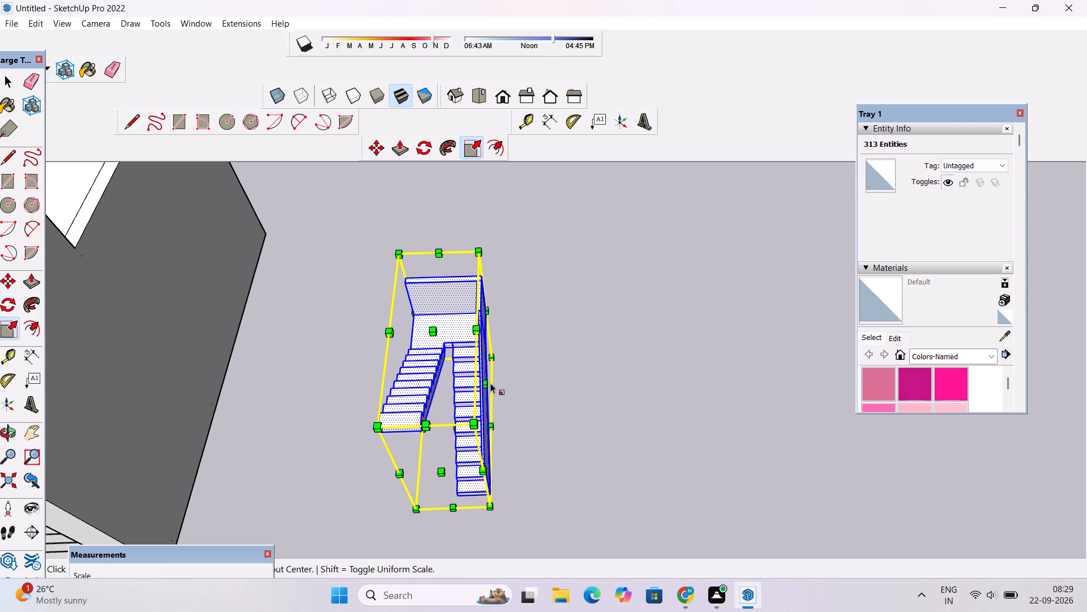
pyautogui.click(489, 383)
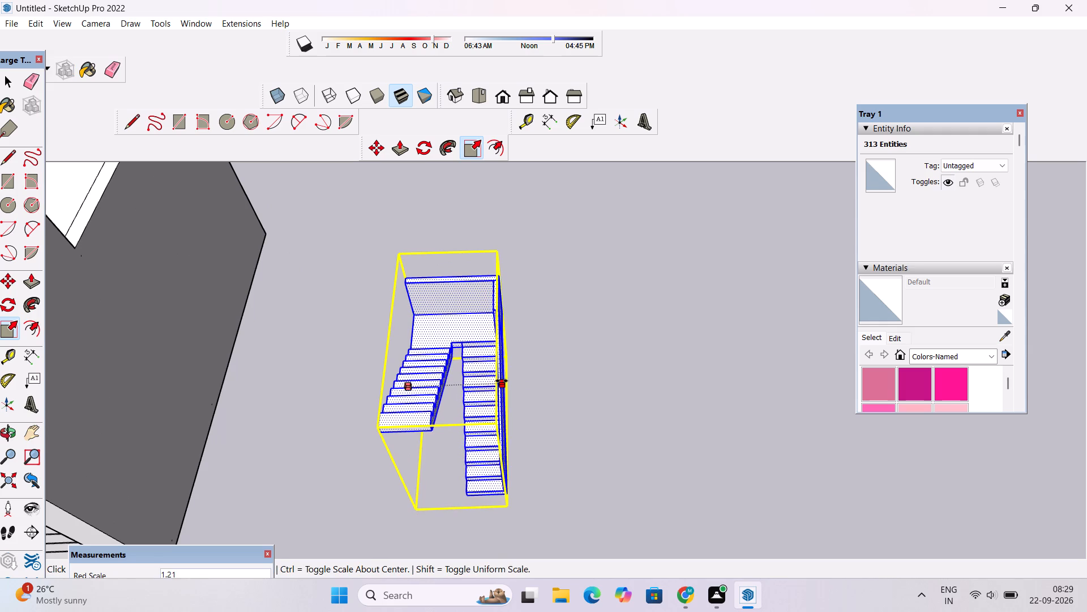
pyautogui.click(504, 380)
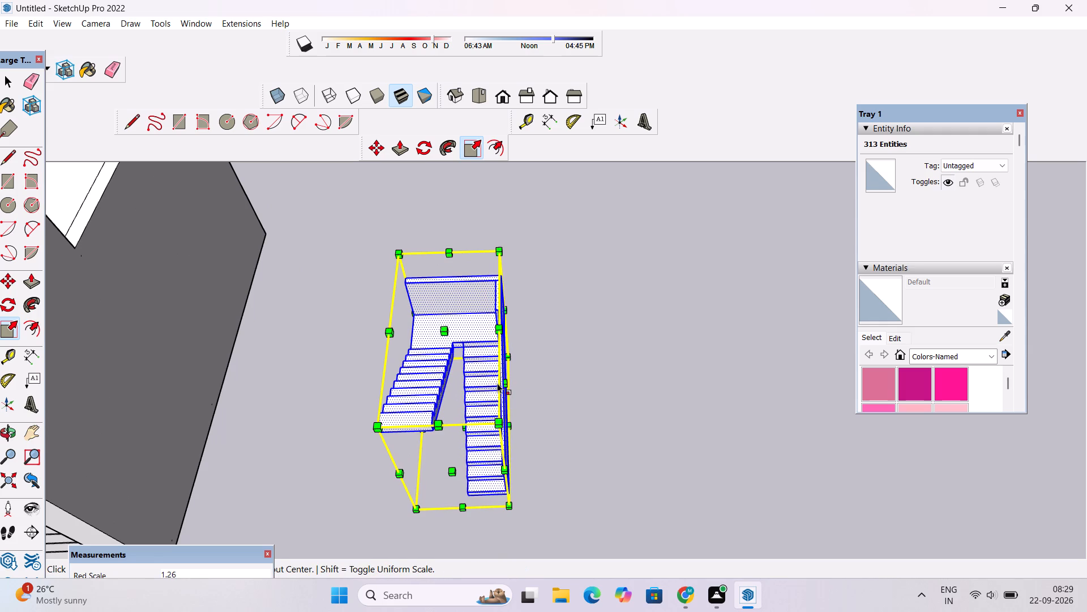
# Scale the selected staircase to about 1.10 along the green axis and about 1.11 along the blue axis.
pyautogui.scroll(-4, 497, 385)
pyautogui.click(467, 441)
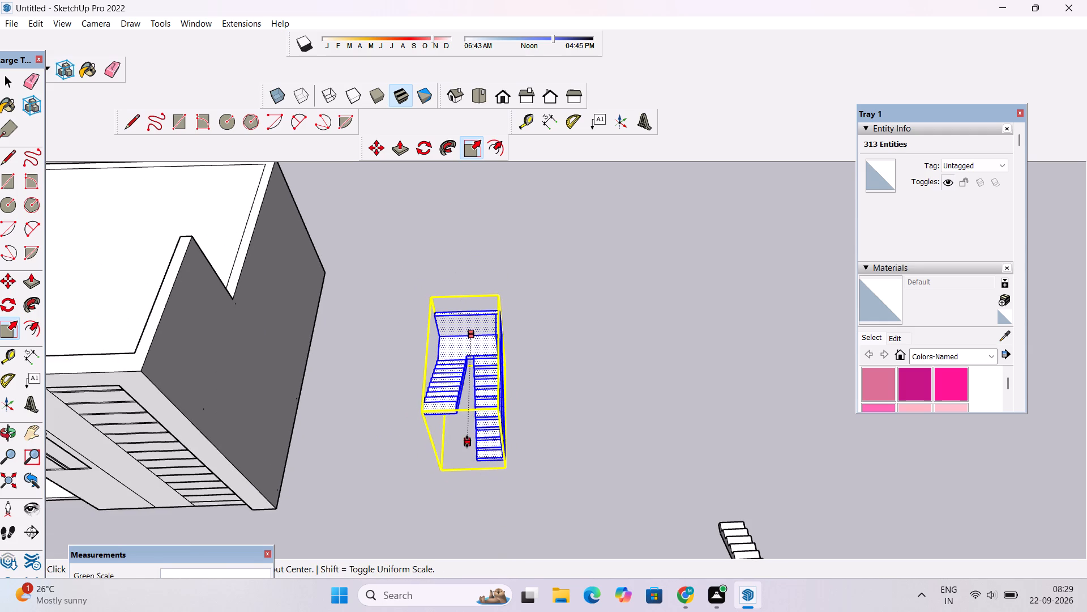
pyautogui.click(464, 454)
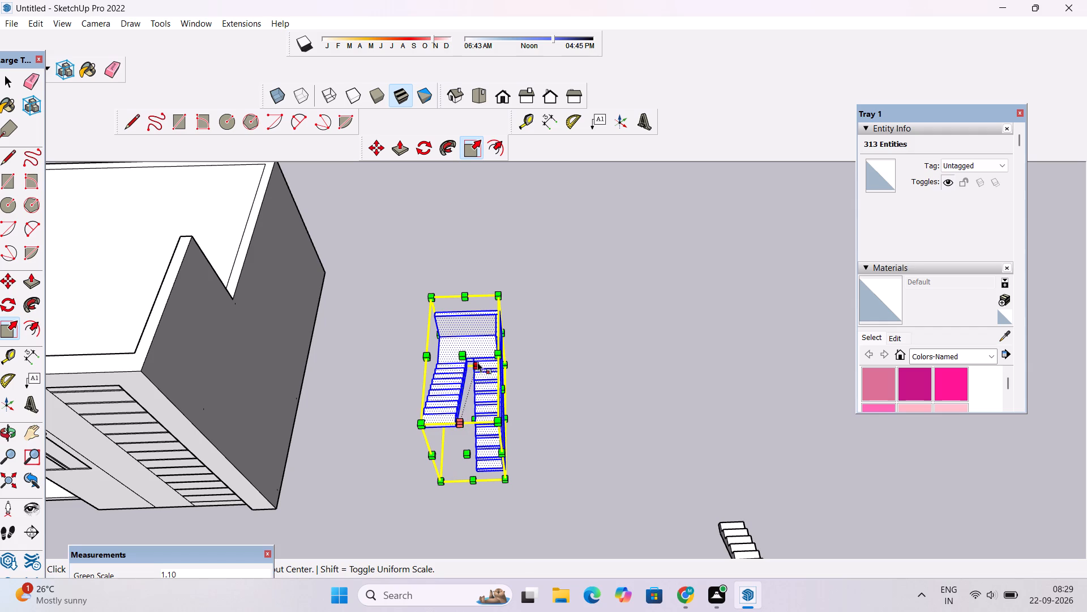
pyautogui.click(464, 355)
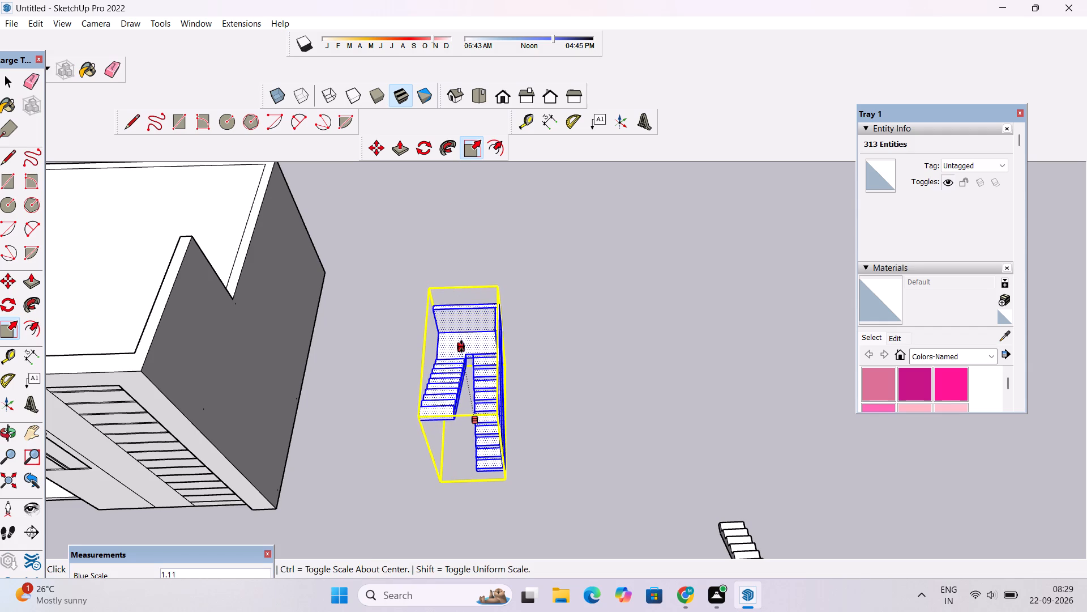
pyautogui.click(461, 345)
# Examine the scaled staircase from the side and above, comparing its height and length with the house's side wall.
pyautogui.press('o')
pyautogui.moveTo(515, 424); pyautogui.dragTo(388, 277)
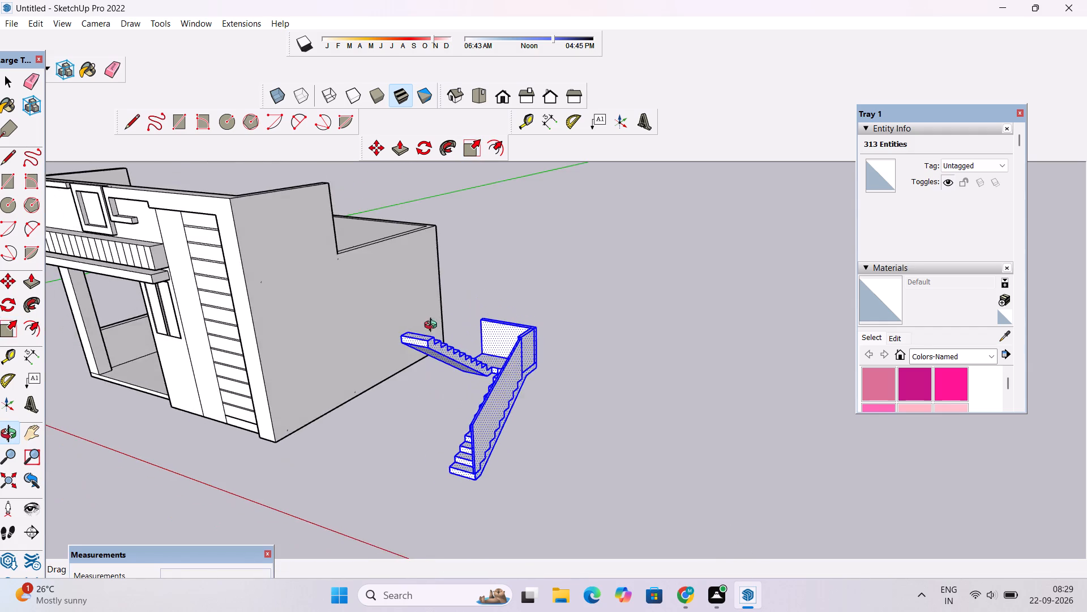
pyautogui.moveTo(519, 375); pyautogui.dragTo(382, 297)
pyautogui.moveTo(451, 338); pyautogui.dragTo(450, 370)
pyautogui.scroll(-5, 451, 360)
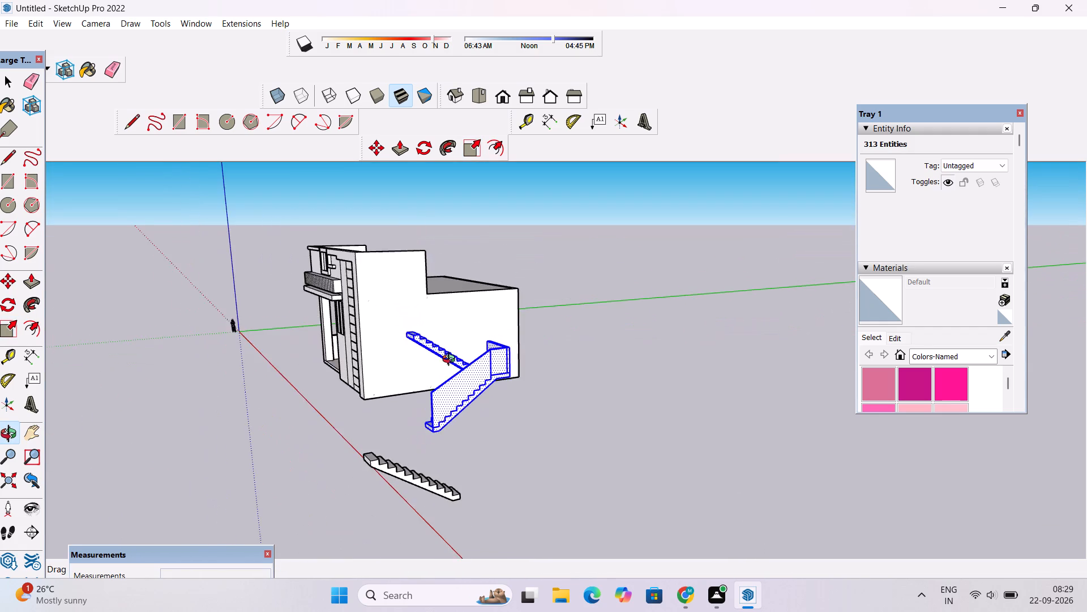
pyautogui.moveTo(458, 366); pyautogui.dragTo(659, 559)
pyautogui.keyDown('shift'); pyautogui.moveTo(620, 501); pyautogui.dragTo(575, 391); pyautogui.keyUp('shift')
pyautogui.scroll(5, 534, 356)
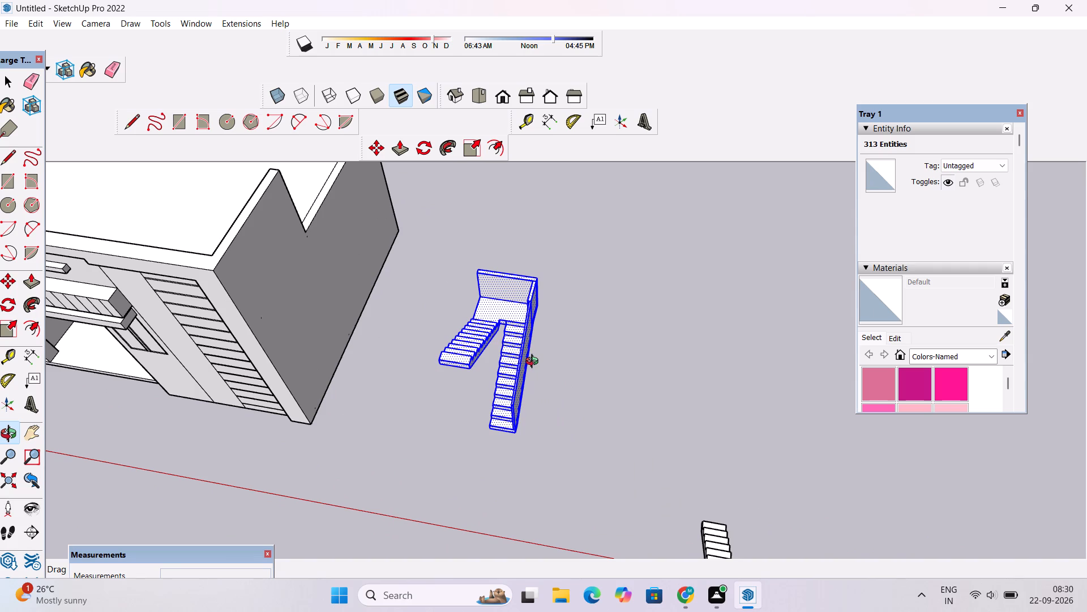
# Select all connected geometry of the two-flight staircase and make it a group.
pyautogui.press('space')
pyautogui.rightClick(498, 346)
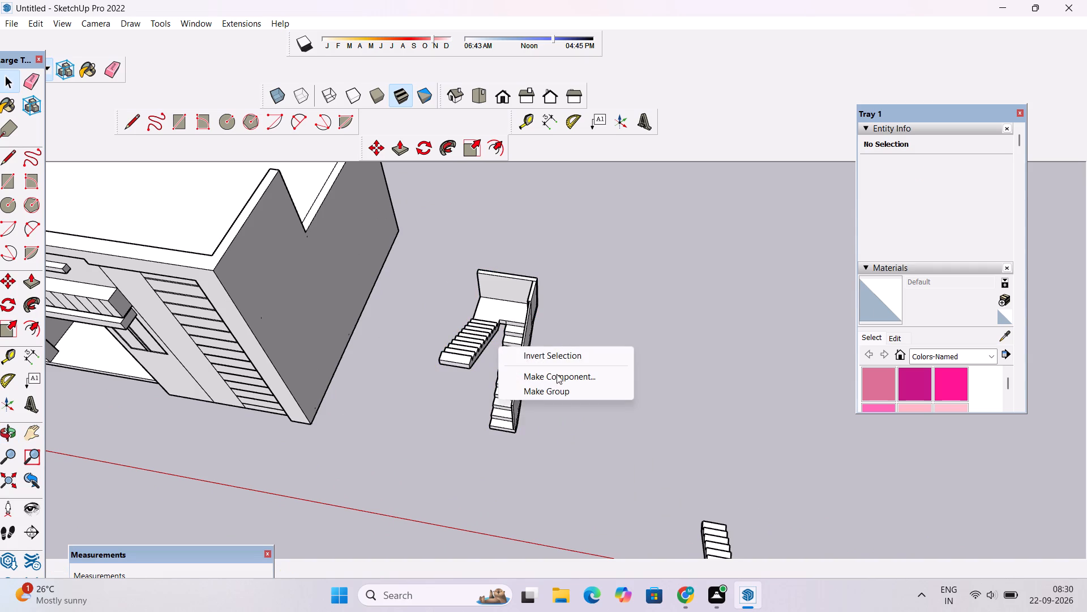
pyautogui.click(561, 392)
pyautogui.click(596, 331)
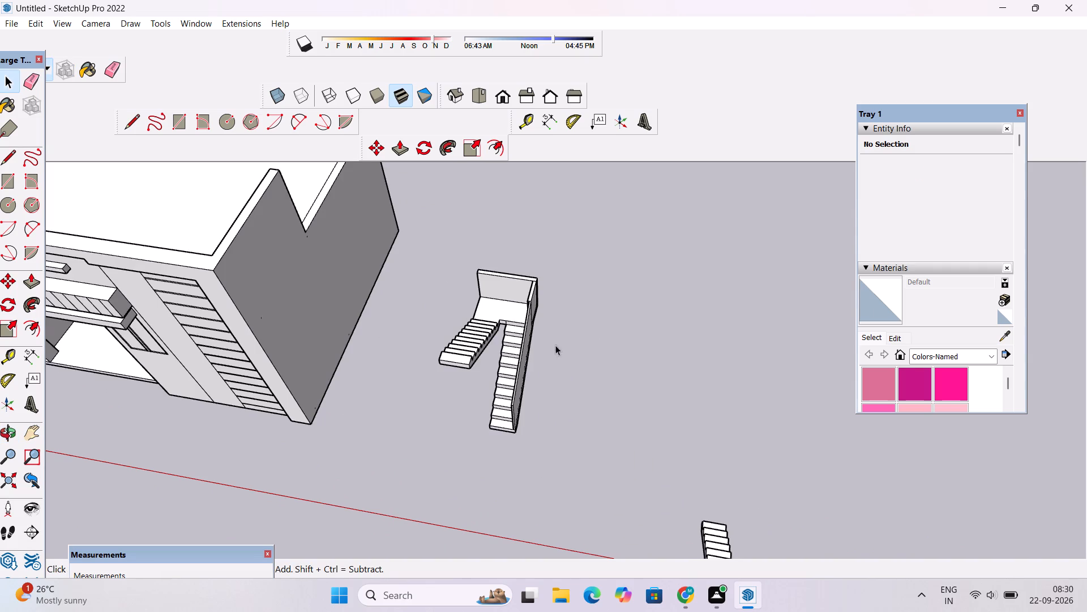
pyautogui.click(513, 364)
pyautogui.click(596, 331)
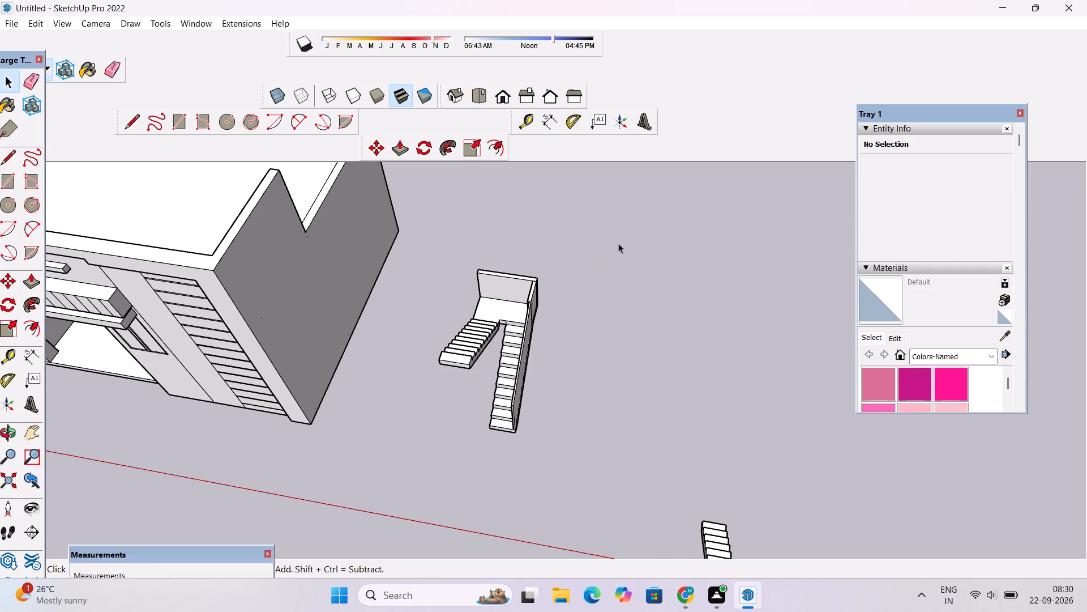
pyautogui.tripleClick(507, 308)
pyautogui.rightClick(507, 308)
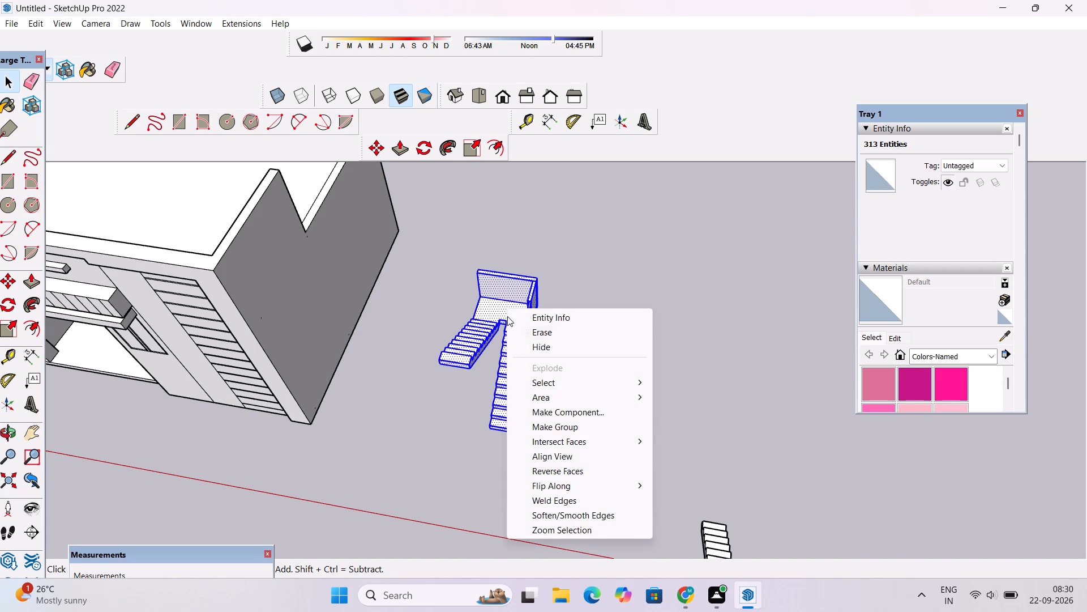
pyautogui.click(547, 426)
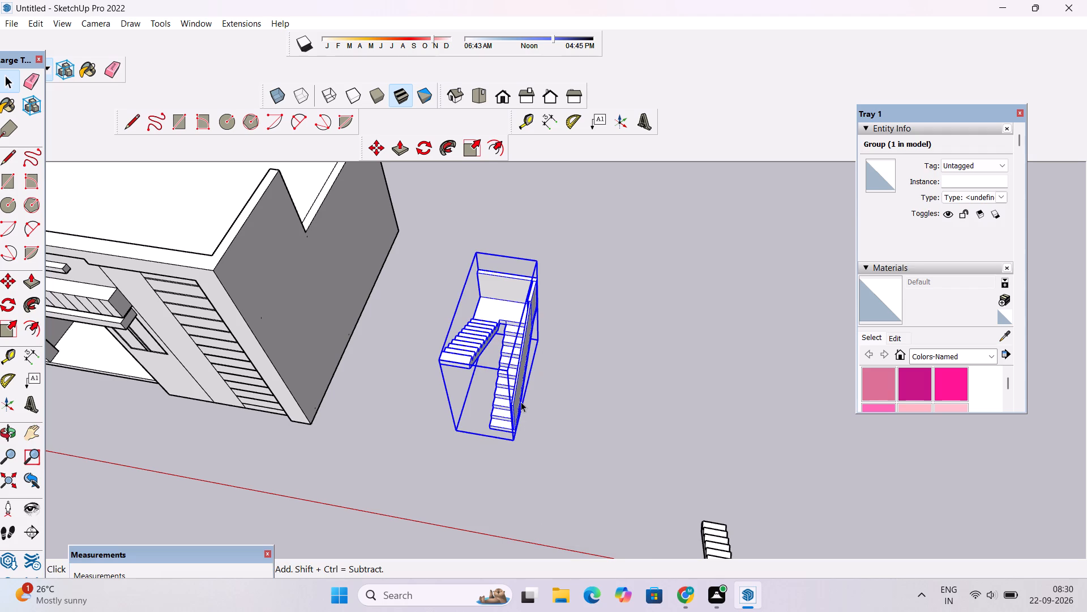
# Examine the grouped staircase from the side, rear and above, comparing its landing with the house's side wall and rear corner.
pyautogui.press('o')
pyautogui.moveTo(626, 405); pyautogui.dragTo(421, 388)
pyautogui.scroll(-4, 420, 388)
pyautogui.keyDown('shift'); pyautogui.moveTo(515, 335); pyautogui.dragTo(507, 402); pyautogui.keyUp('shift')
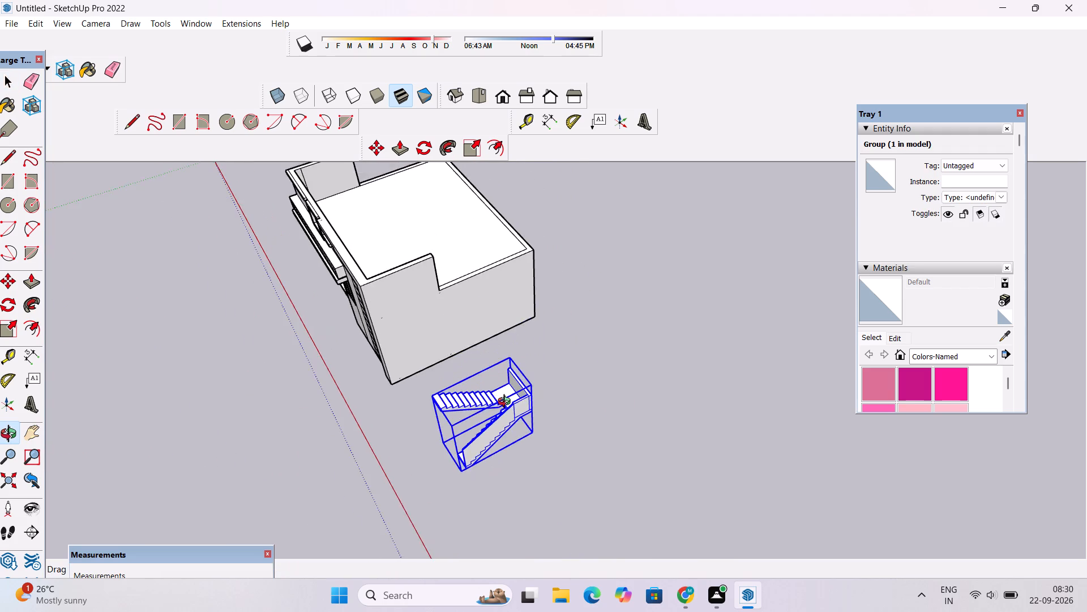
pyautogui.scroll(2, 507, 403)
pyautogui.moveTo(545, 400); pyautogui.dragTo(504, 391)
pyautogui.keyDown('shift'); pyautogui.moveTo(513, 369); pyautogui.dragTo(502, 401); pyautogui.keyUp('shift')
pyautogui.scroll(3, 501, 402)
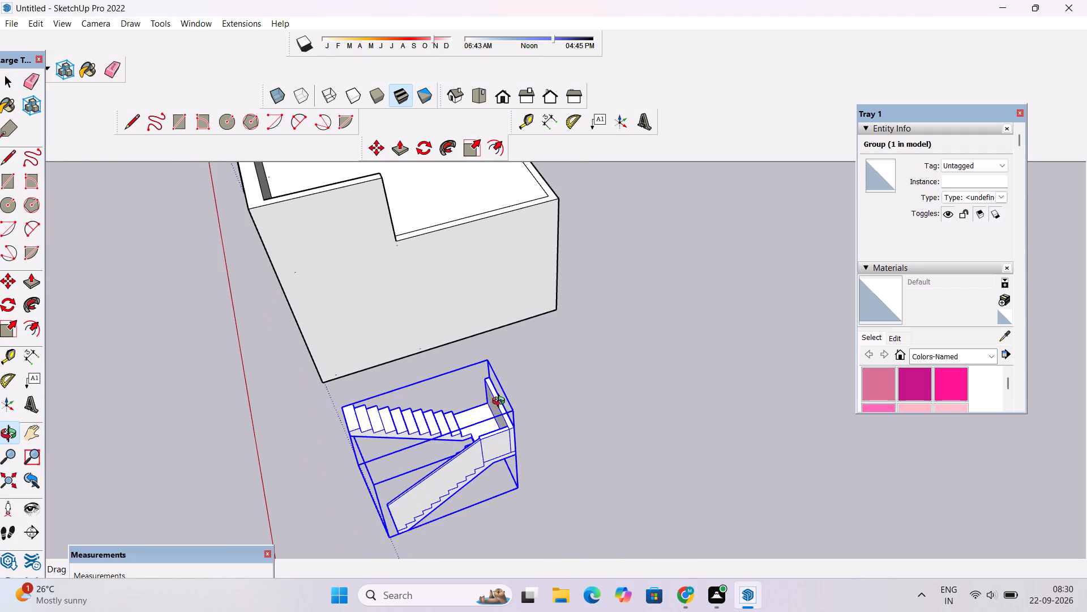
pyautogui.scroll(-1, 499, 403)
pyautogui.scroll(2, 499, 403)
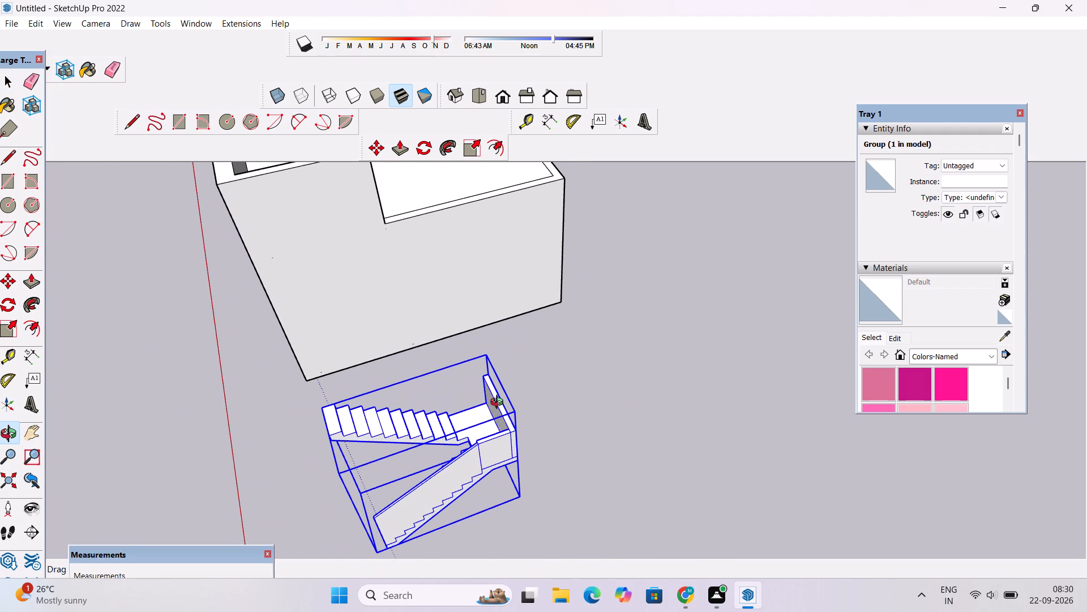
pyautogui.scroll(4, 499, 403)
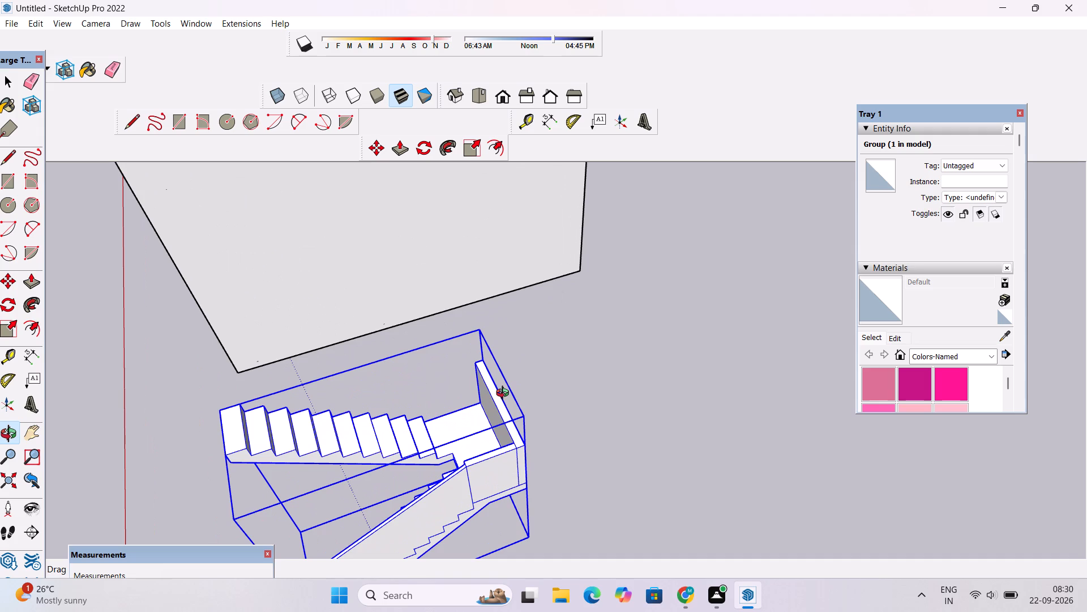
pyautogui.scroll(7, 505, 394)
pyautogui.scroll(-3, 500, 399)
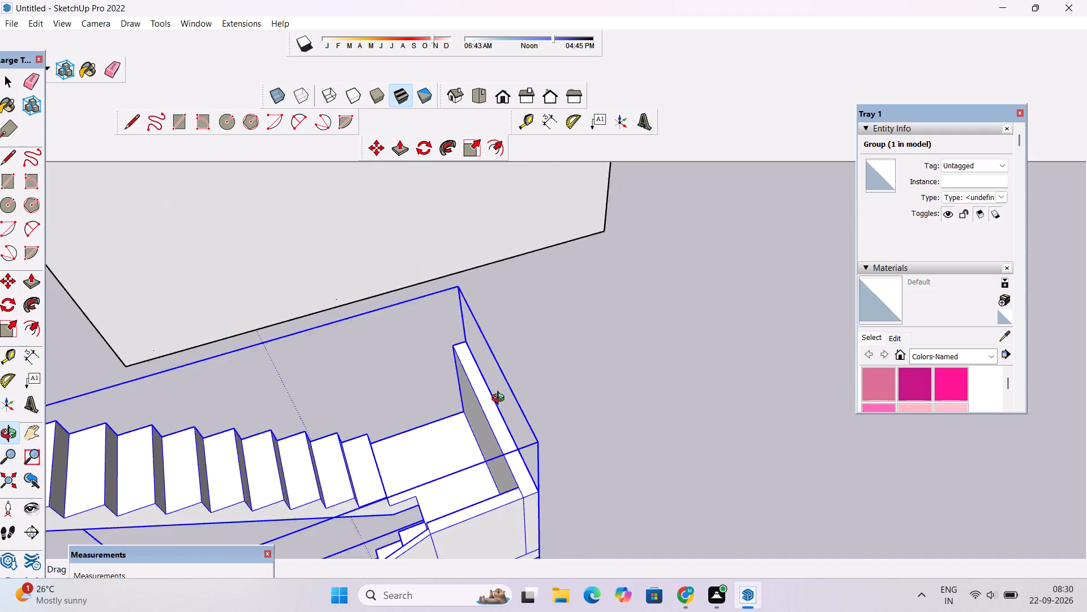
pyautogui.scroll(-10, 500, 399)
pyautogui.moveTo(510, 419); pyautogui.dragTo(464, 409)
pyautogui.keyDown('shift'); pyautogui.moveTo(461, 404); pyautogui.dragTo(402, 412); pyautogui.keyUp('shift')
pyautogui.moveTo(435, 458); pyautogui.dragTo(353, 461)
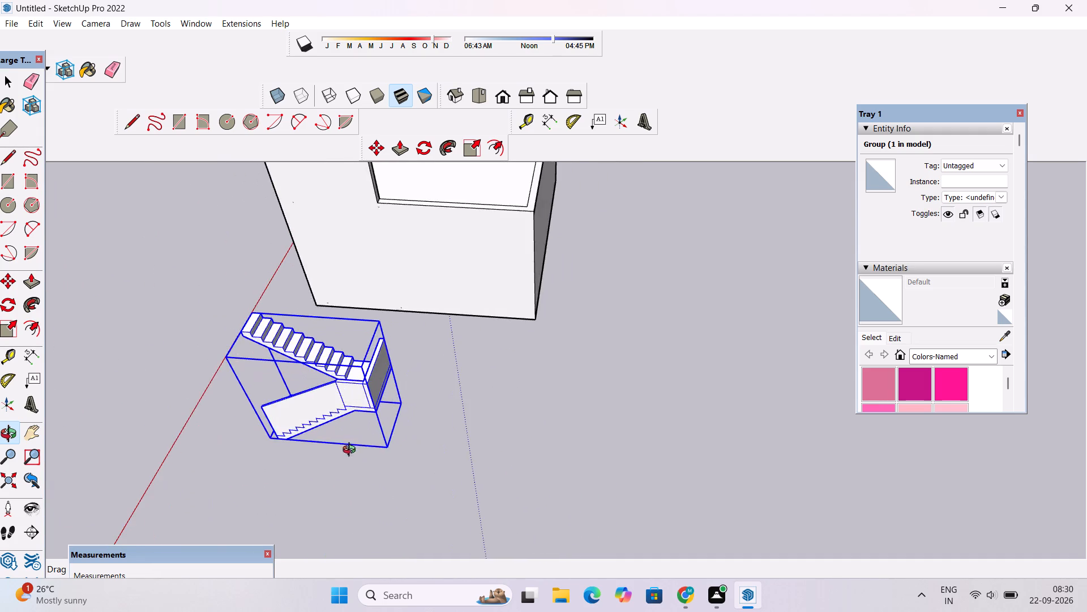
pyautogui.scroll(4, 387, 367)
pyautogui.moveTo(416, 371); pyautogui.dragTo(241, 380)
pyautogui.scroll(4, 306, 318)
pyautogui.keyDown('shift'); pyautogui.moveTo(308, 320); pyautogui.dragTo(302, 370); pyautogui.keyUp('shift')
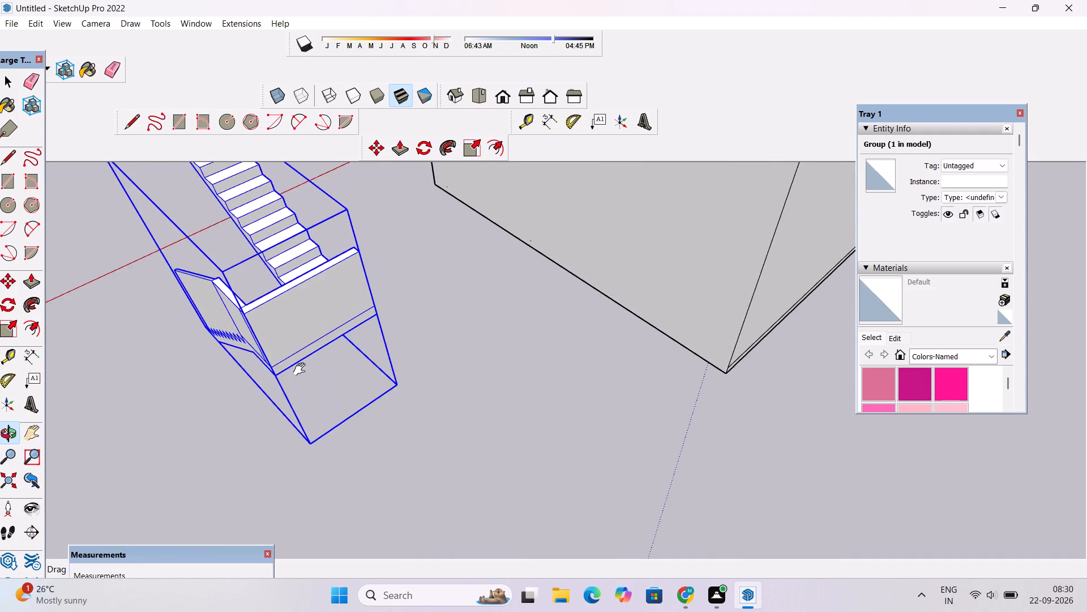
pyautogui.scroll(-5, 302, 370)
pyautogui.moveTo(302, 371); pyautogui.dragTo(271, 392)
pyautogui.scroll(-5, 270, 389)
pyautogui.keyDown('shift'); pyautogui.moveTo(316, 373); pyautogui.dragTo(322, 419); pyautogui.keyUp('shift')
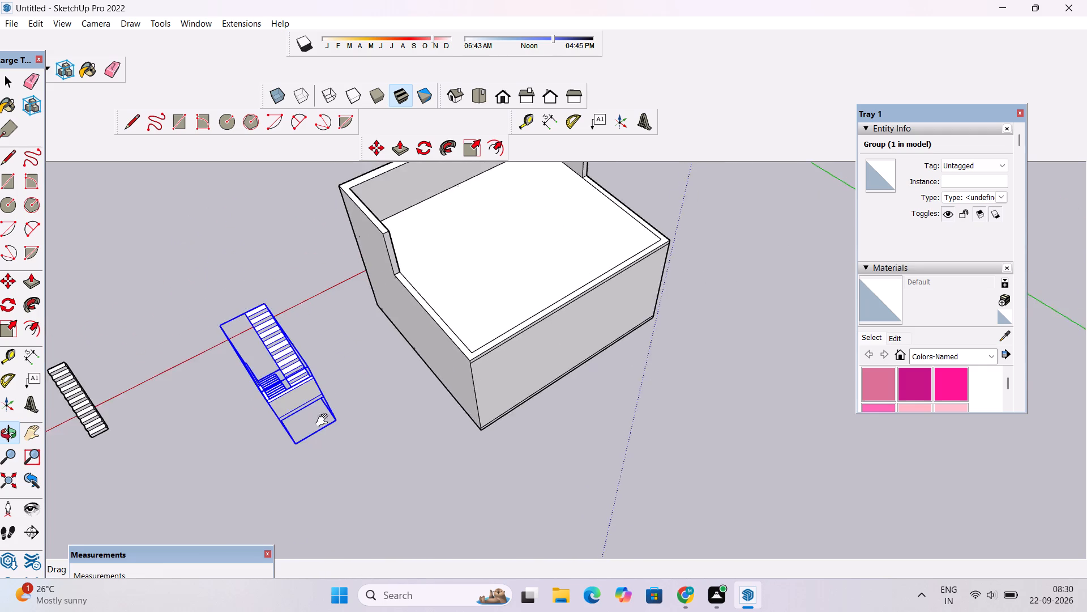
pyautogui.scroll(7, 324, 419)
pyautogui.keyDown('shift'); pyautogui.moveTo(326, 407); pyautogui.dragTo(263, 428); pyautogui.keyUp('shift')
pyautogui.scroll(3, 263, 428)
pyautogui.moveTo(306, 404); pyautogui.dragTo(195, 414)
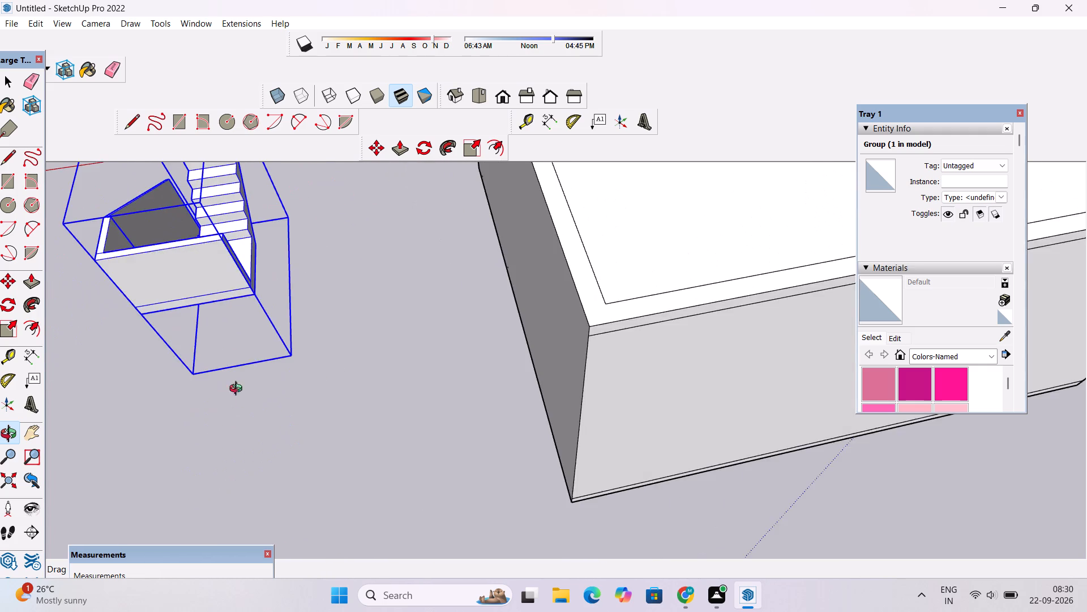
pyautogui.keyDown('shift'); pyautogui.moveTo(251, 384); pyautogui.dragTo(251, 464); pyautogui.keyUp('shift')
# Move the staircase group about 38' so its landing's outer corner meets the vertical edge at the house's rear corner.
pyautogui.press('m')
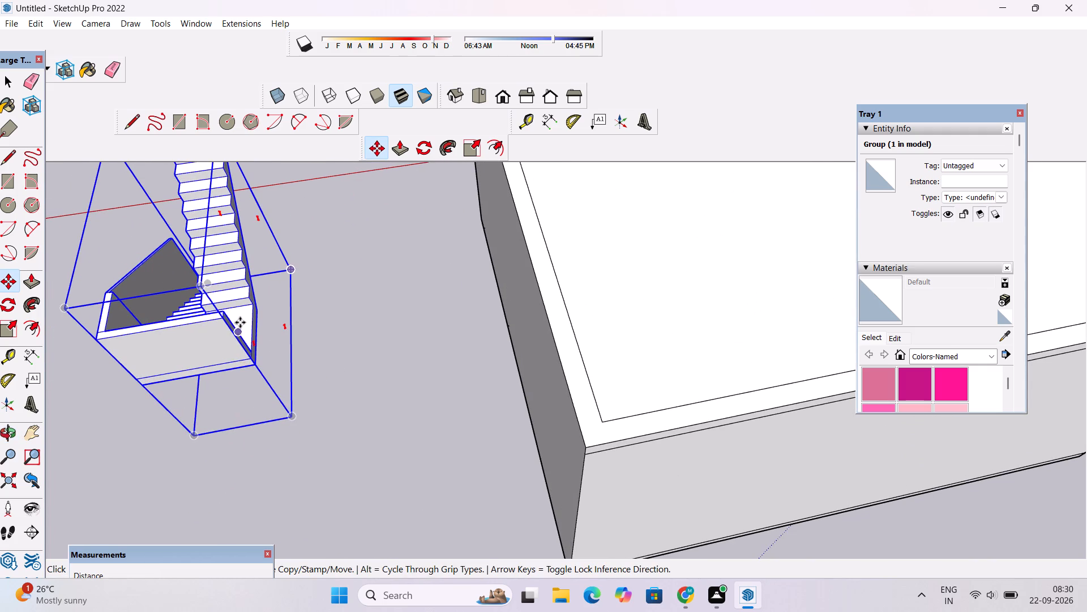
pyautogui.scroll(3, 247, 360)
pyautogui.click(260, 368)
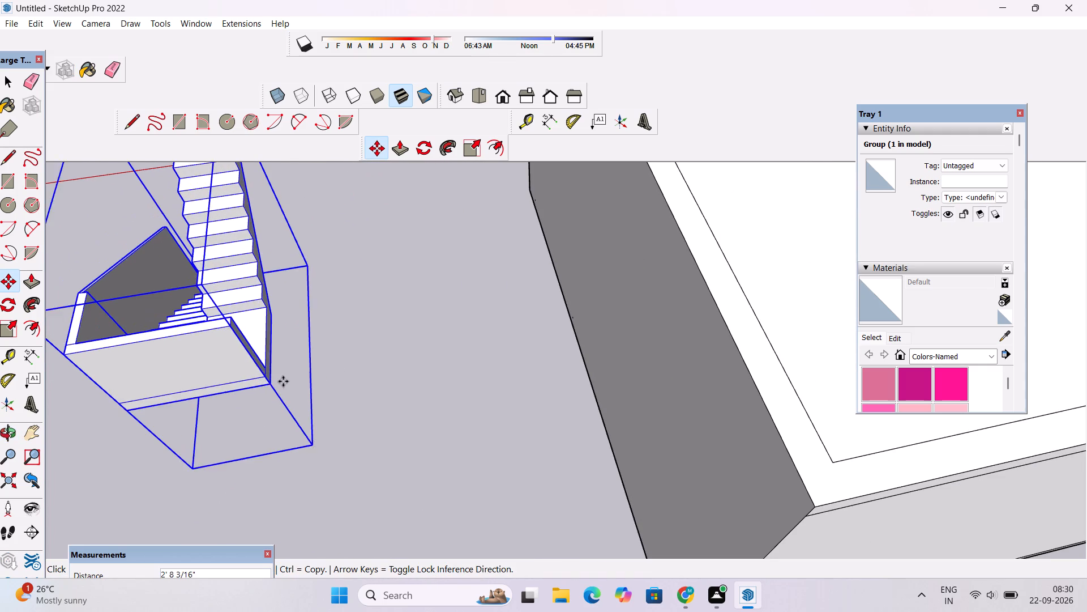
pyautogui.scroll(-10, 284, 381)
pyautogui.scroll(7, 350, 440)
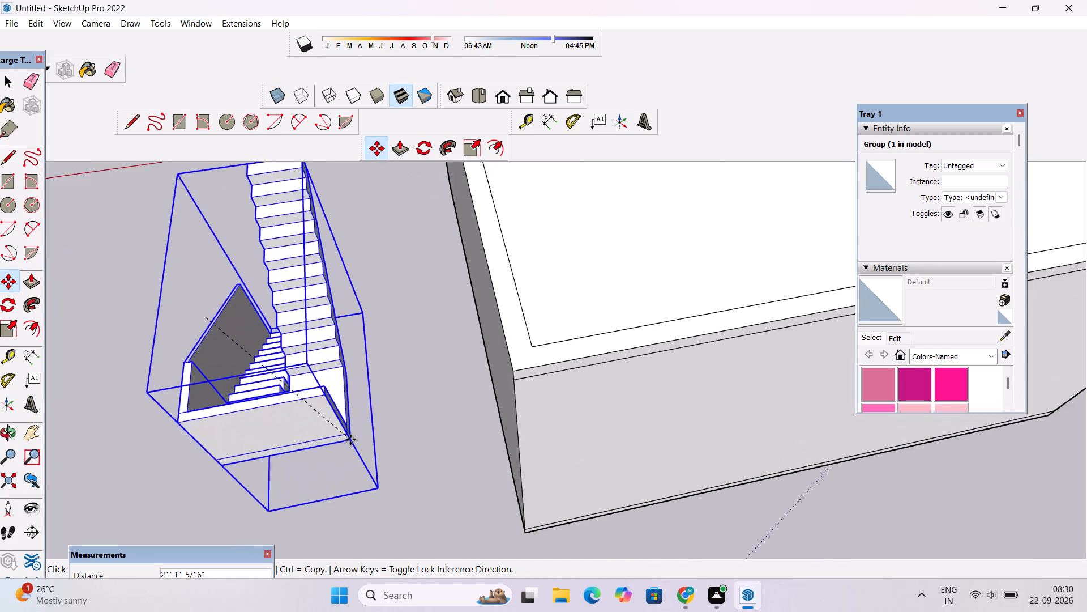
pyautogui.scroll(1, 350, 440)
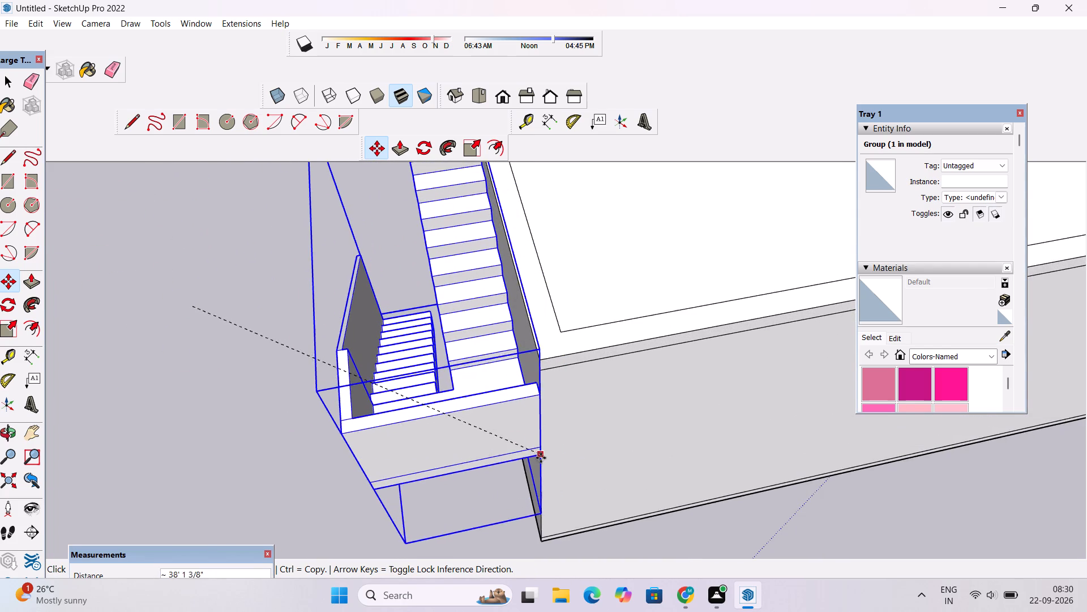
pyautogui.click(542, 474)
# Examine the moved staircase against the house's side wall from the side and above, comparing its height with the wall and ground.
pyautogui.press('o')
pyautogui.scroll(-6, 542, 471)
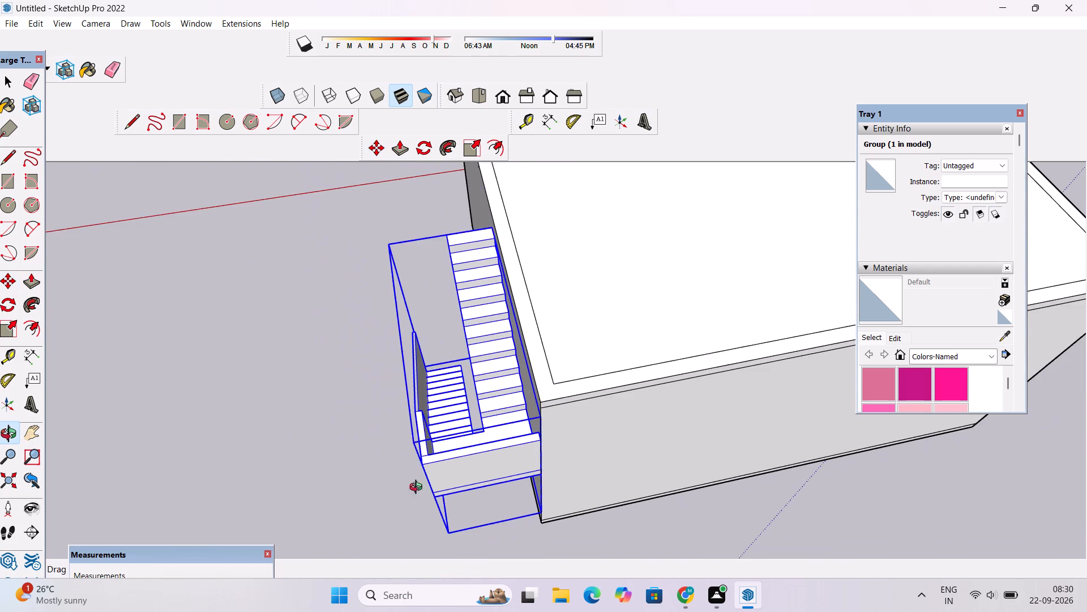
pyautogui.moveTo(367, 489); pyautogui.dragTo(539, 261)
pyautogui.moveTo(482, 397); pyautogui.dragTo(635, 392)
pyautogui.scroll(-5, 494, 369)
pyautogui.moveTo(516, 419); pyautogui.dragTo(604, 479)
pyautogui.keyDown('shift'); pyautogui.moveTo(607, 388); pyautogui.dragTo(342, 381); pyautogui.keyUp('shift')
pyautogui.scroll(2, 344, 379)
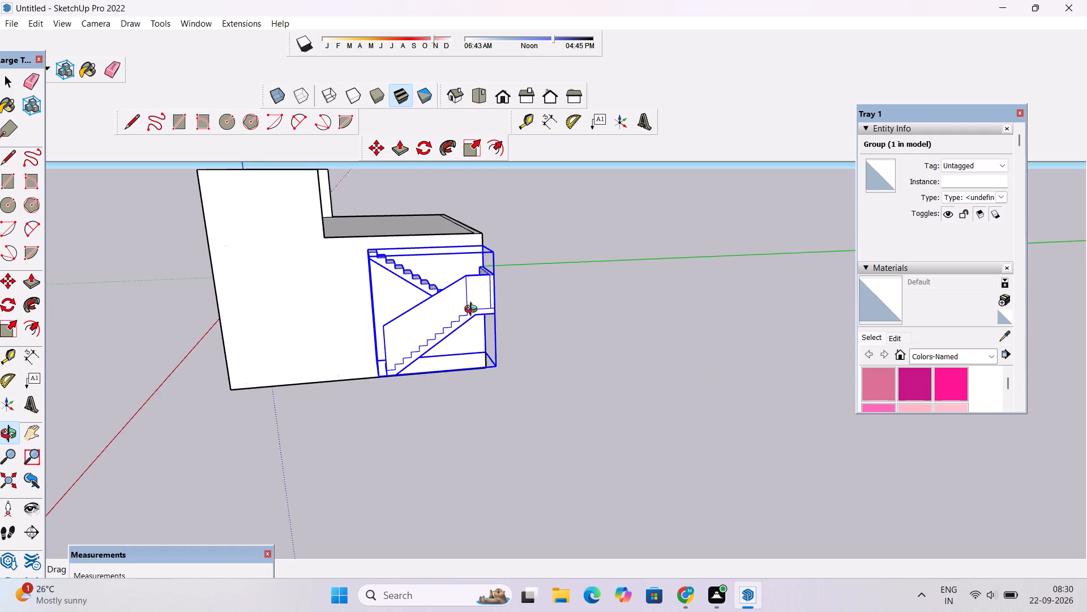
pyautogui.moveTo(473, 311); pyautogui.dragTo(554, 405)
pyautogui.keyDown('shift'); pyautogui.moveTo(529, 399); pyautogui.dragTo(480, 355); pyautogui.keyUp('shift')
pyautogui.moveTo(451, 369); pyautogui.dragTo(435, 378)
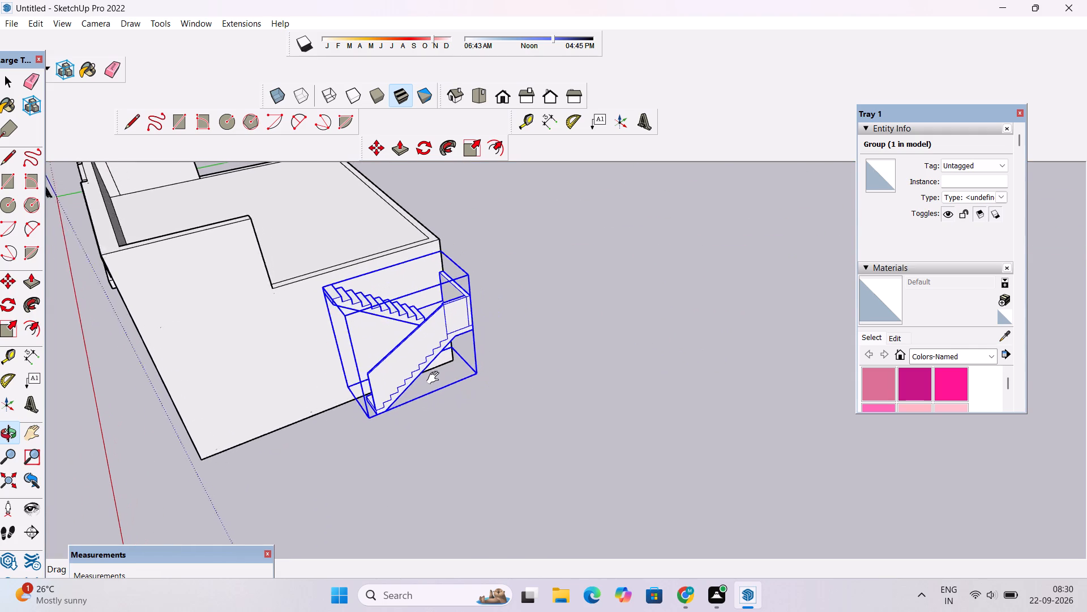
pyautogui.moveTo(435, 378); pyautogui.dragTo(430, 382)
# Scale the staircase group downward to about 1.31 along the blue axis.
pyautogui.click(10, 328)
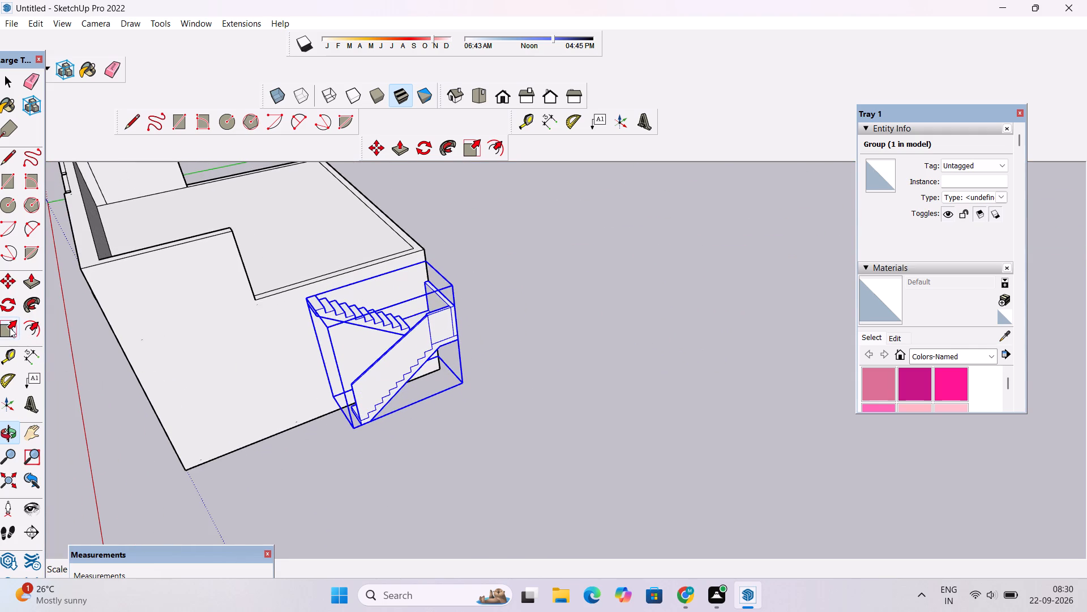
pyautogui.scroll(7, 406, 393)
pyautogui.click(395, 383)
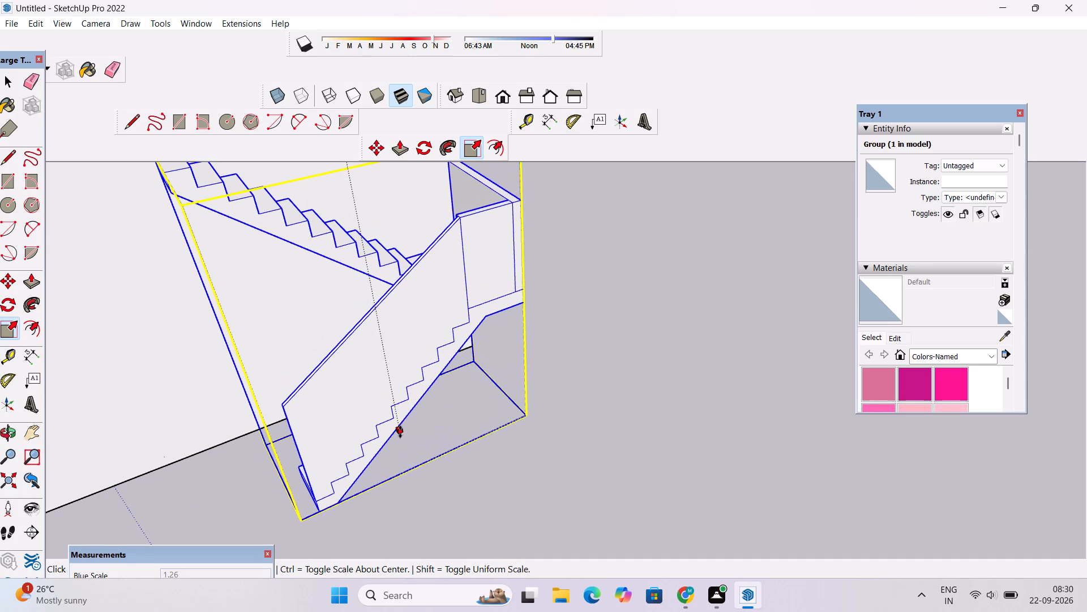
pyautogui.click(400, 442)
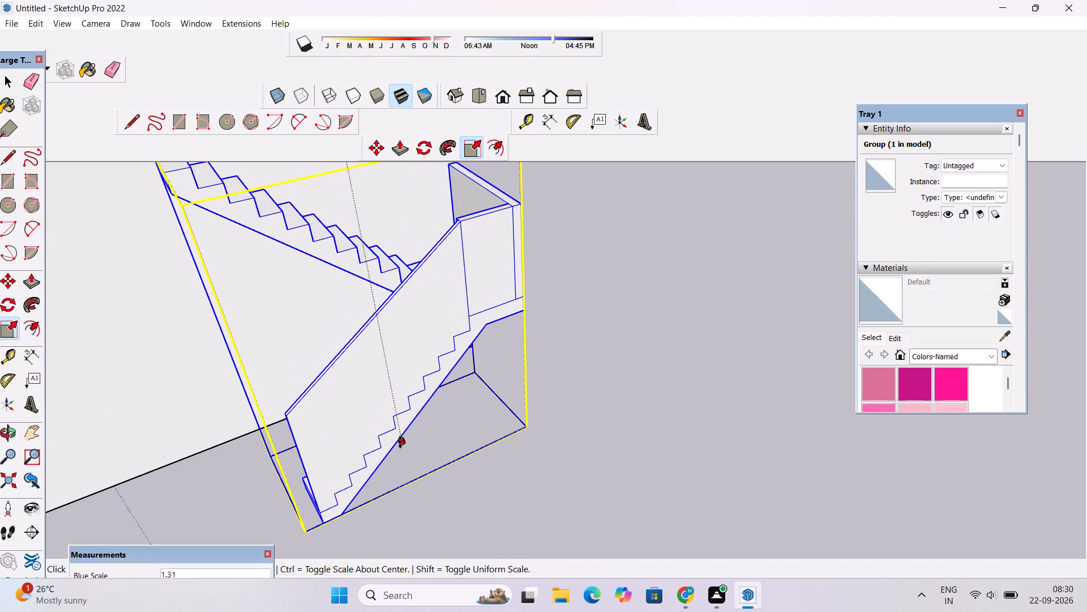
# Examine the stretched staircase from below, the front and above, checking its base and top against the house's side wall.
pyautogui.press('o')
pyautogui.moveTo(415, 509); pyautogui.dragTo(293, 241)
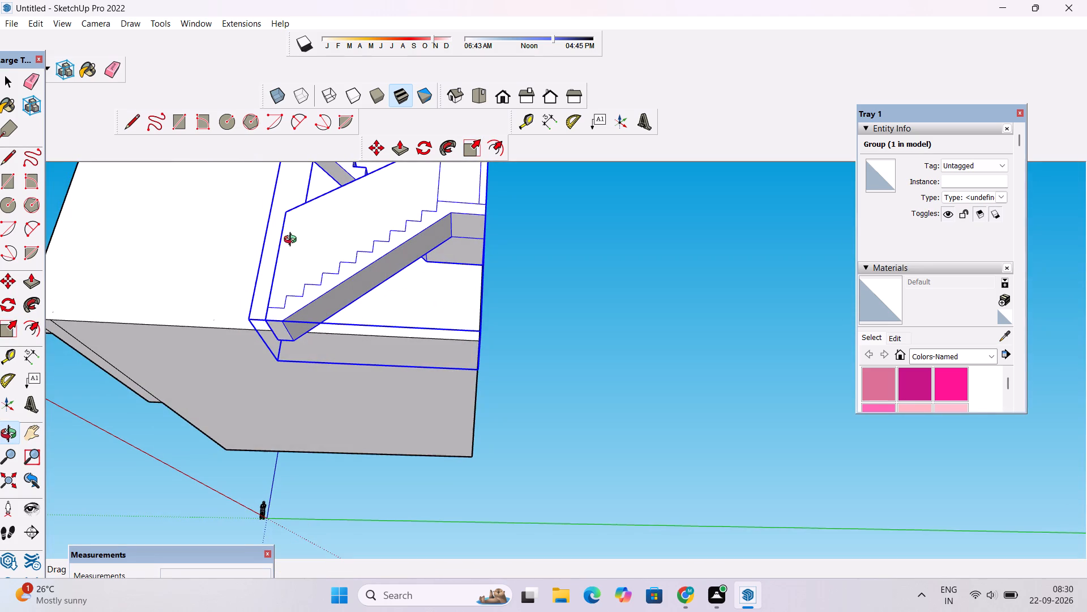
pyautogui.scroll(-6, 356, 319)
pyautogui.moveTo(356, 319); pyautogui.dragTo(552, 498)
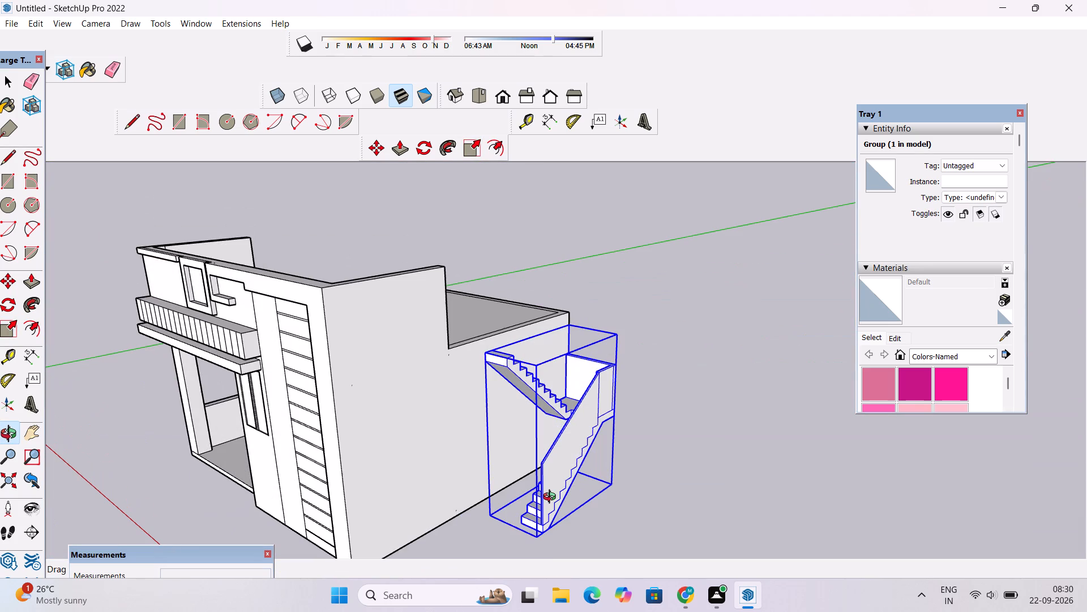
pyautogui.moveTo(550, 502); pyautogui.dragTo(449, 292)
pyautogui.scroll(-5, 449, 286)
pyautogui.moveTo(454, 295); pyautogui.dragTo(483, 386)
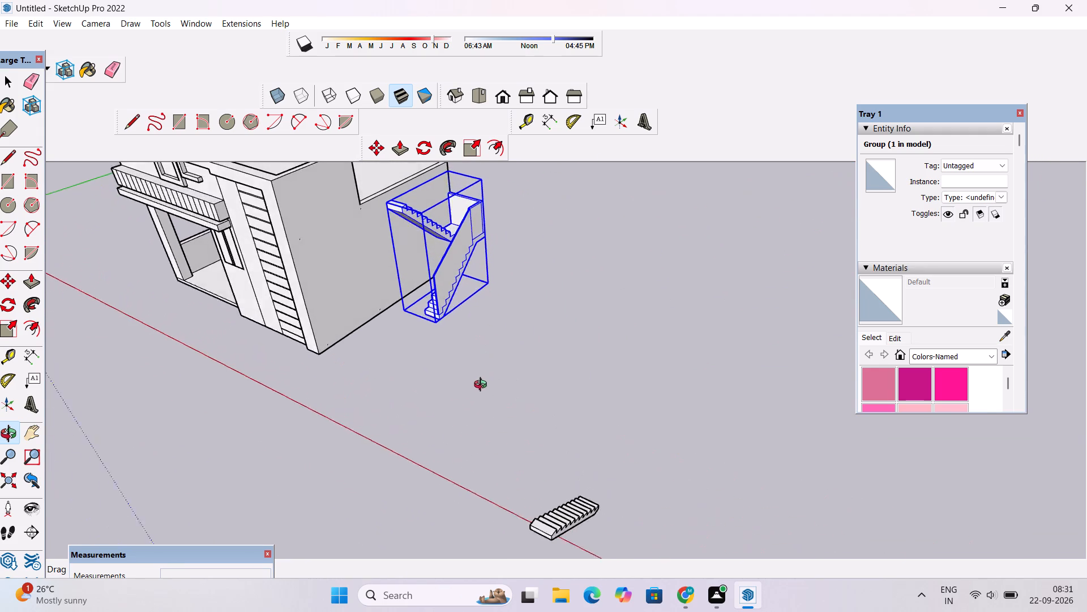
pyautogui.moveTo(483, 386); pyautogui.dragTo(471, 398)
pyautogui.scroll(2, 451, 239)
pyautogui.keyDown('shift'); pyautogui.moveTo(451, 238); pyautogui.dragTo(430, 294); pyautogui.keyUp('shift')
pyautogui.scroll(1, 436, 274)
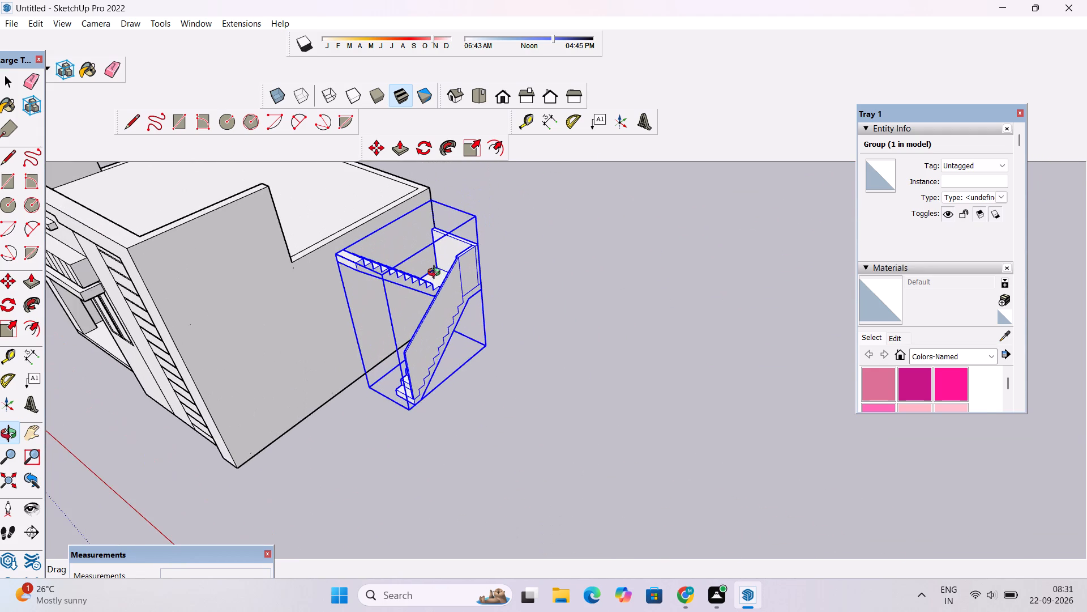
pyautogui.moveTo(440, 271); pyautogui.dragTo(400, 278)
pyautogui.keyDown('shift'); pyautogui.moveTo(400, 278); pyautogui.dragTo(400, 299); pyautogui.keyUp('shift')
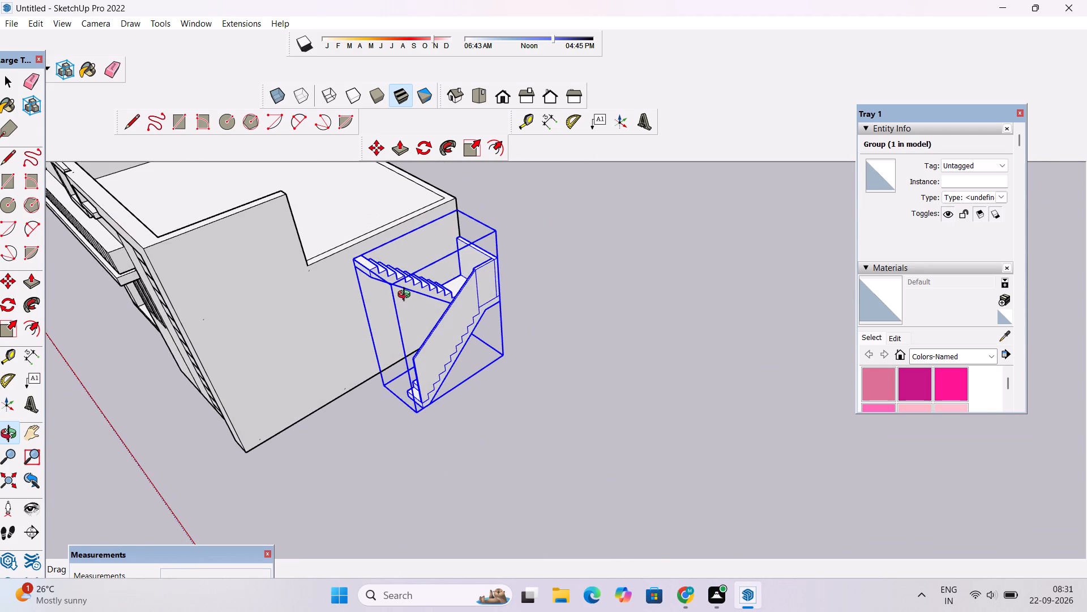
# Move the staircase group away from the house's side wall along the red axis, leaving open ground between them.
pyautogui.press('m')
pyautogui.click(500, 356)
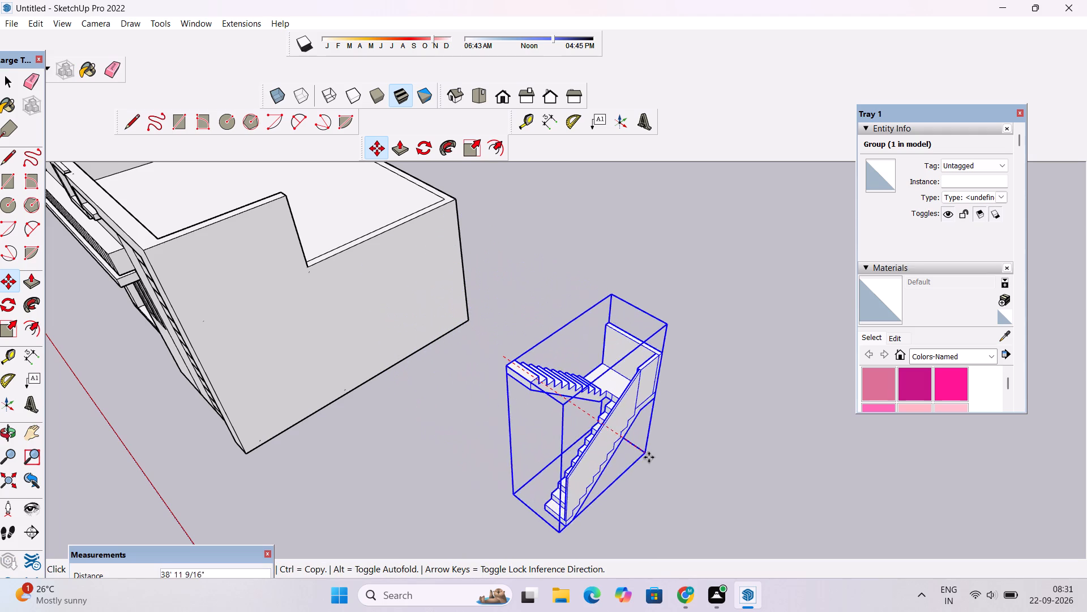
pyautogui.click(669, 470)
pyautogui.press('space')
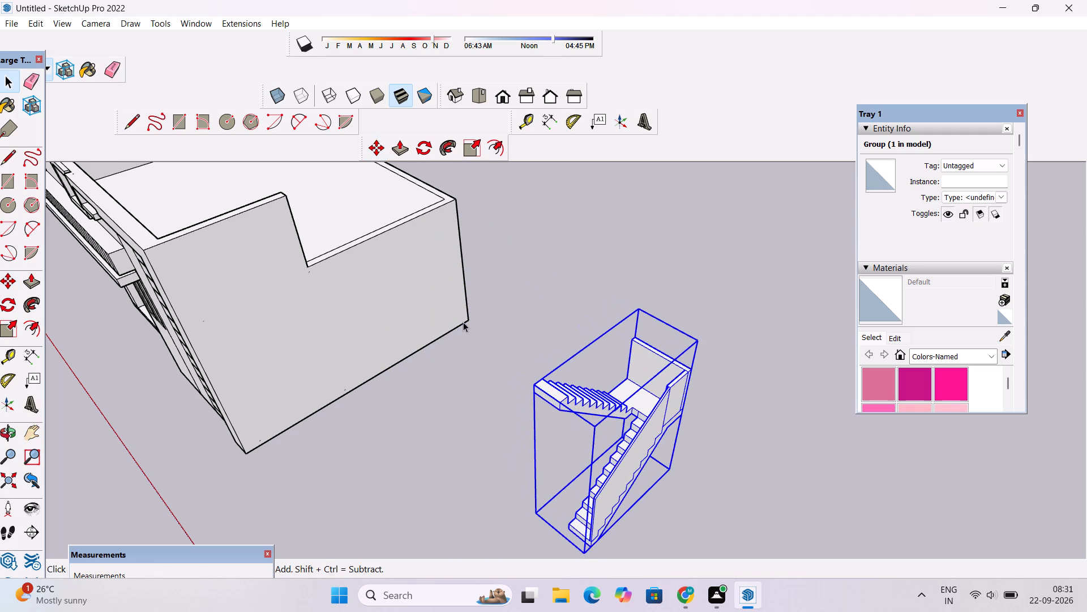
# Examine the house's side wall and its bottom edge together with the detached staircase from several angles.
pyautogui.press('o')
pyautogui.moveTo(487, 345); pyautogui.dragTo(426, 352)
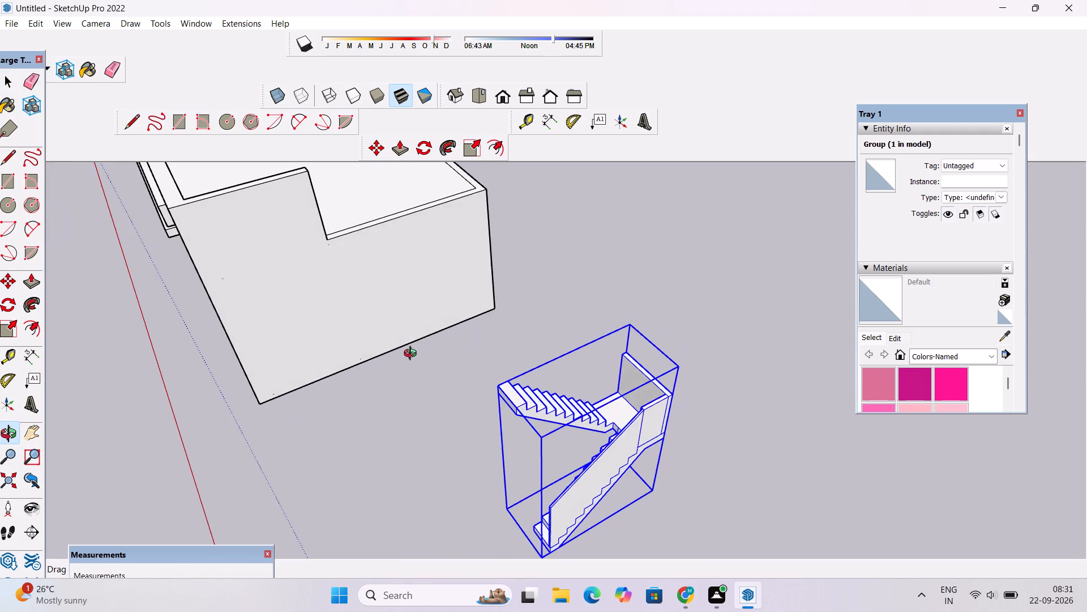
pyautogui.moveTo(400, 361); pyautogui.dragTo(419, 177)
pyautogui.moveTo(406, 285); pyautogui.dragTo(532, 398)
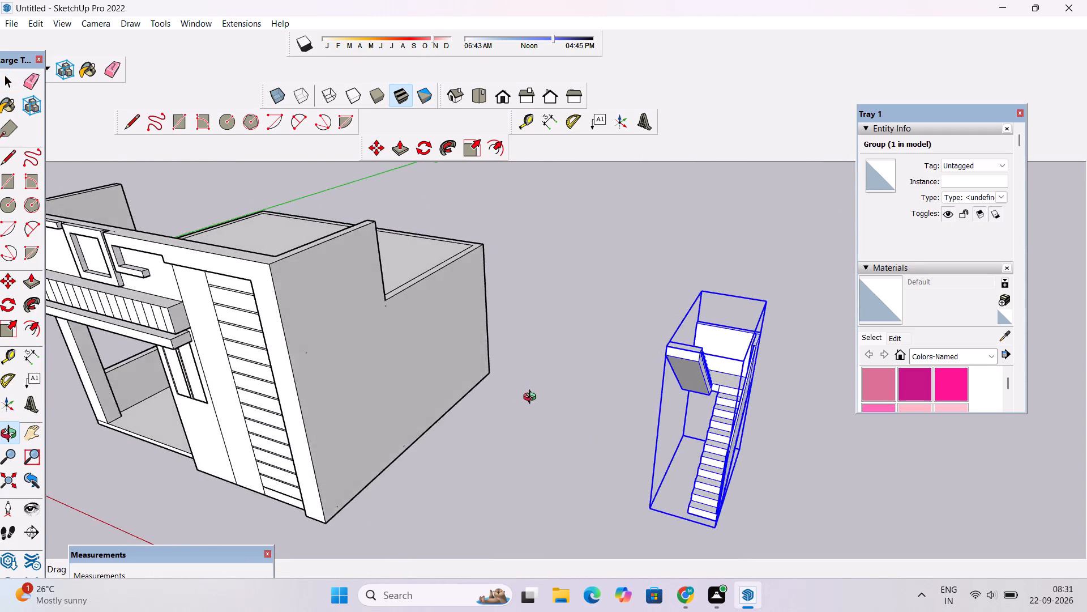
pyautogui.moveTo(532, 398); pyautogui.dragTo(450, 248)
pyautogui.moveTo(452, 289); pyautogui.dragTo(494, 347)
pyautogui.scroll(-5, 505, 281)
pyautogui.keyDown('shift'); pyautogui.moveTo(433, 304); pyautogui.dragTo(450, 357); pyautogui.keyUp('shift')
pyautogui.scroll(1, 434, 341)
pyautogui.keyDown('shift'); pyautogui.moveTo(387, 335); pyautogui.dragTo(340, 362); pyautogui.keyUp('shift')
pyautogui.keyDown('shift'); pyautogui.click(327, 370); pyautogui.keyUp('shift')
pyautogui.scroll(2, 331, 368)
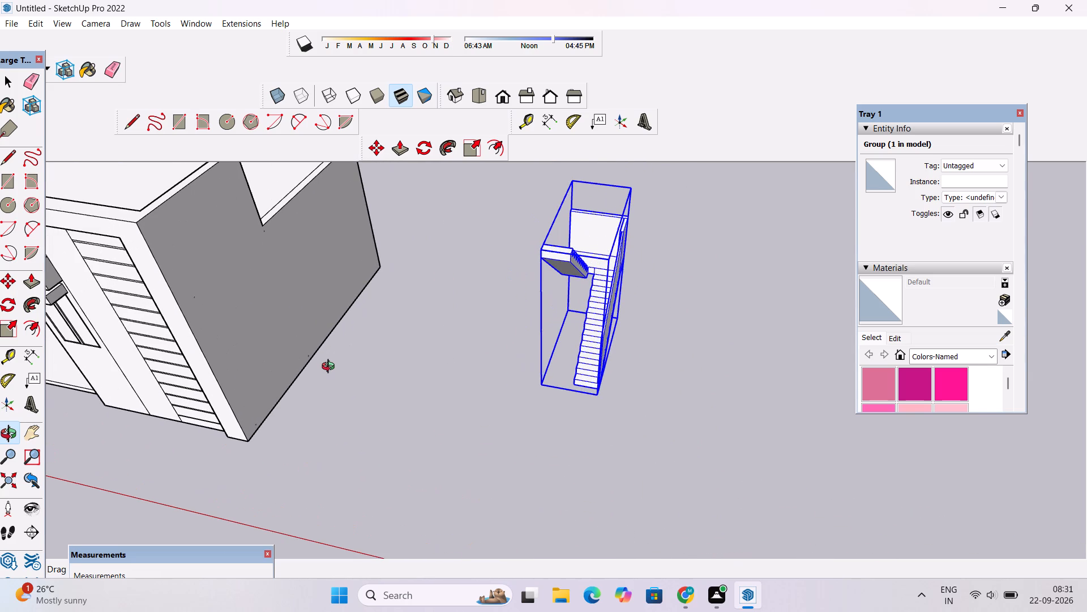
# Place a guide line 6" above the bottom edge of the house's side wall.
pyautogui.press('r')
pyautogui.press('t')
pyautogui.scroll(3, 320, 343)
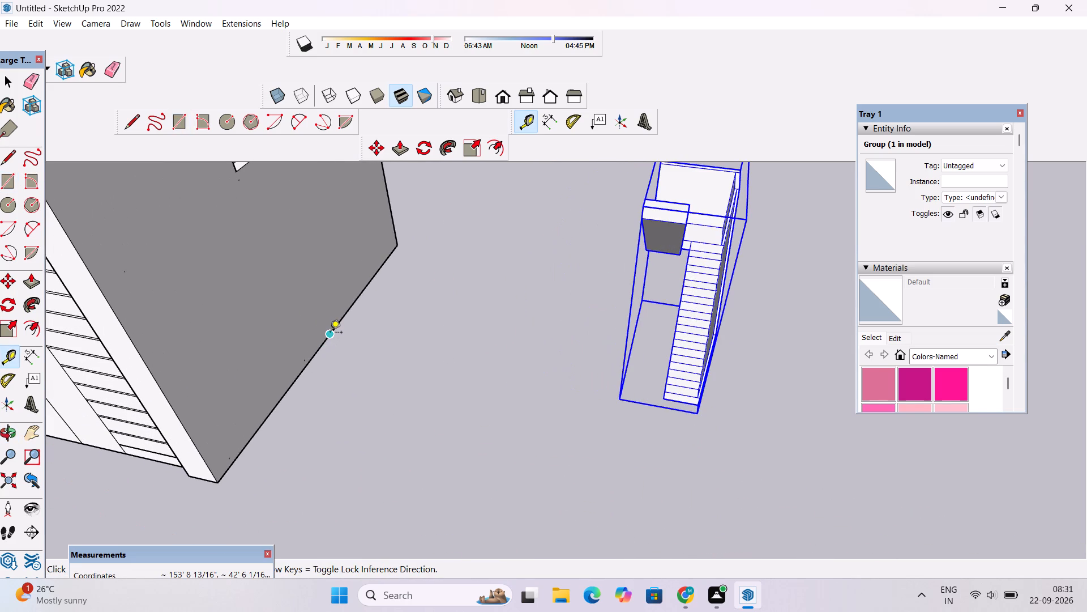
pyautogui.click(330, 333)
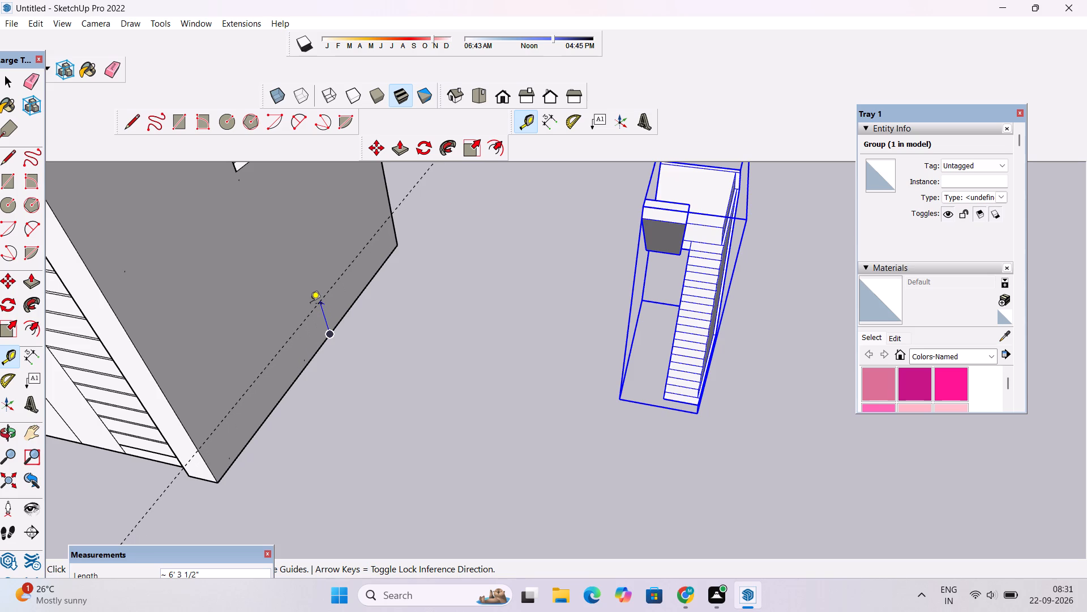
pyautogui.write('6"')
pyautogui.press('Return')
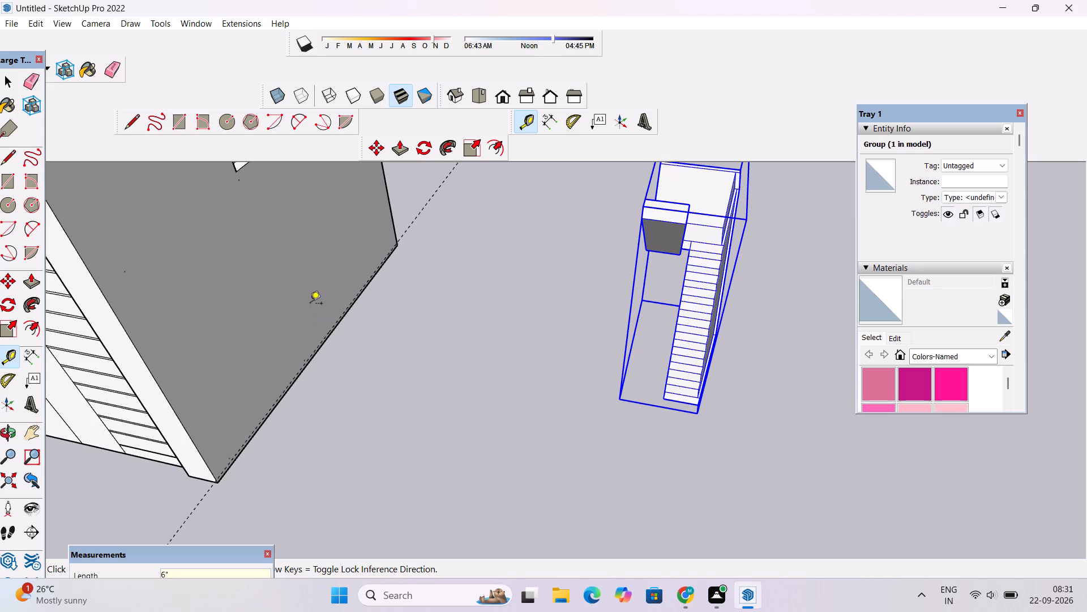
# Draw a 53' line along the guide across the side wall, from its front edge to its rear edge.
pyautogui.scroll(1, 310, 304)
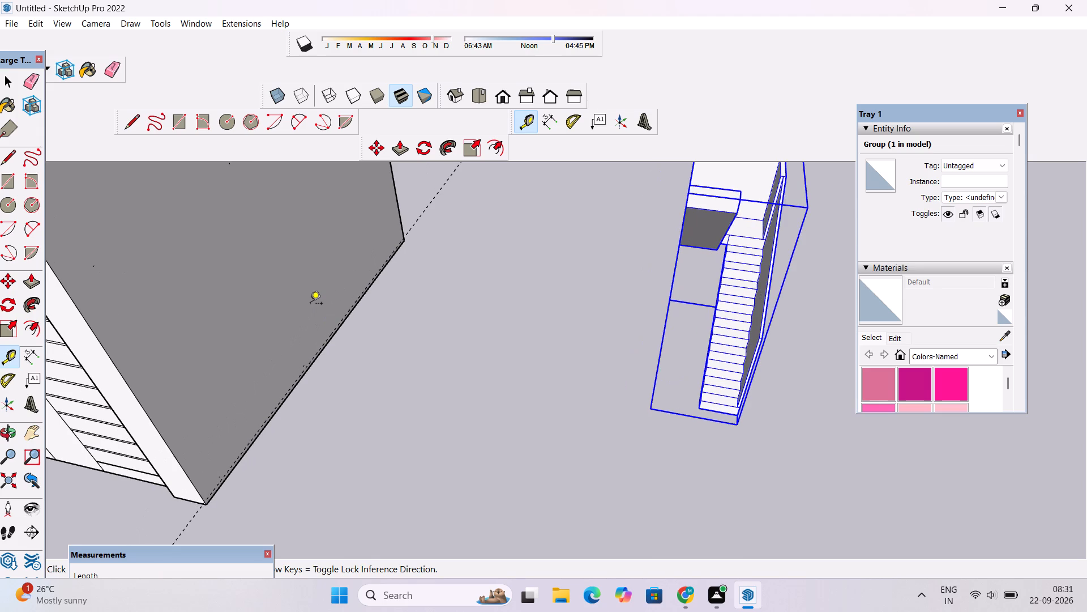
pyautogui.scroll(-4, 310, 303)
pyautogui.scroll(4, 349, 462)
pyautogui.scroll(1, 218, 369)
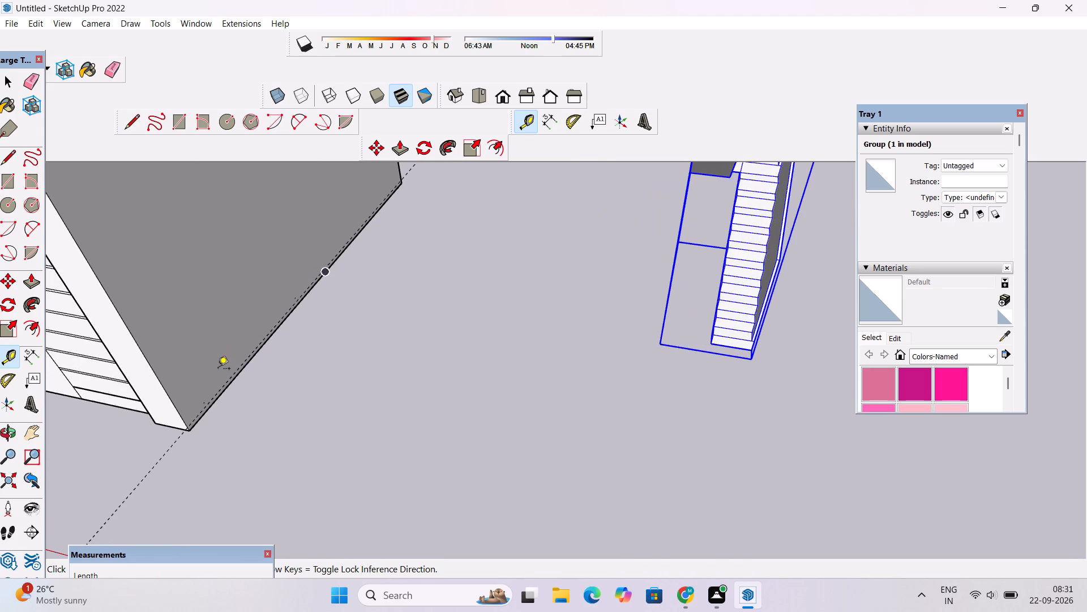
pyautogui.press('l')
pyautogui.scroll(10, 197, 439)
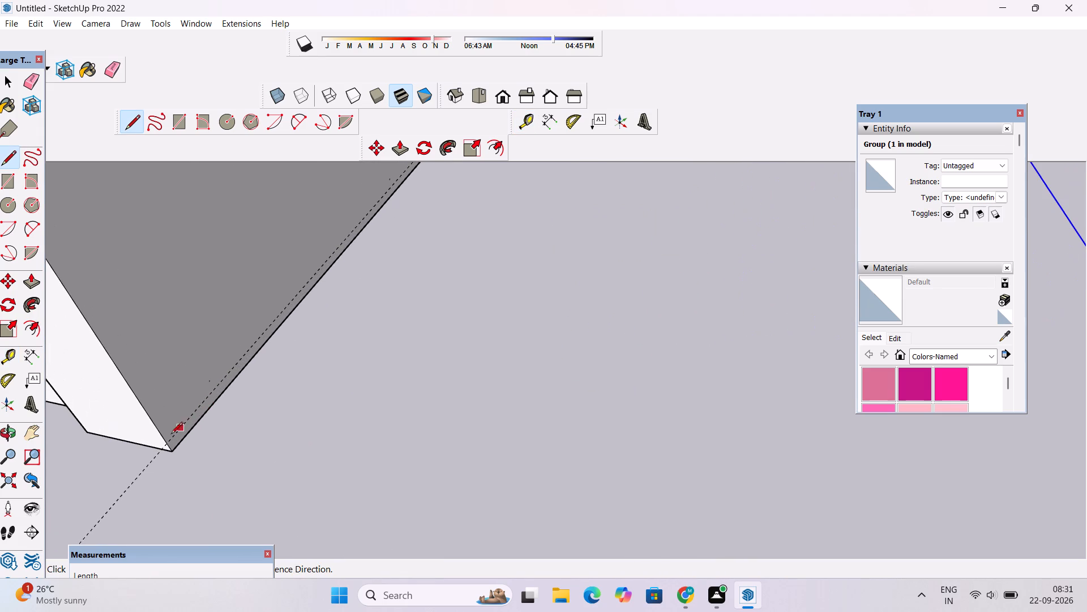
pyautogui.click(168, 443)
pyautogui.scroll(-18, 195, 419)
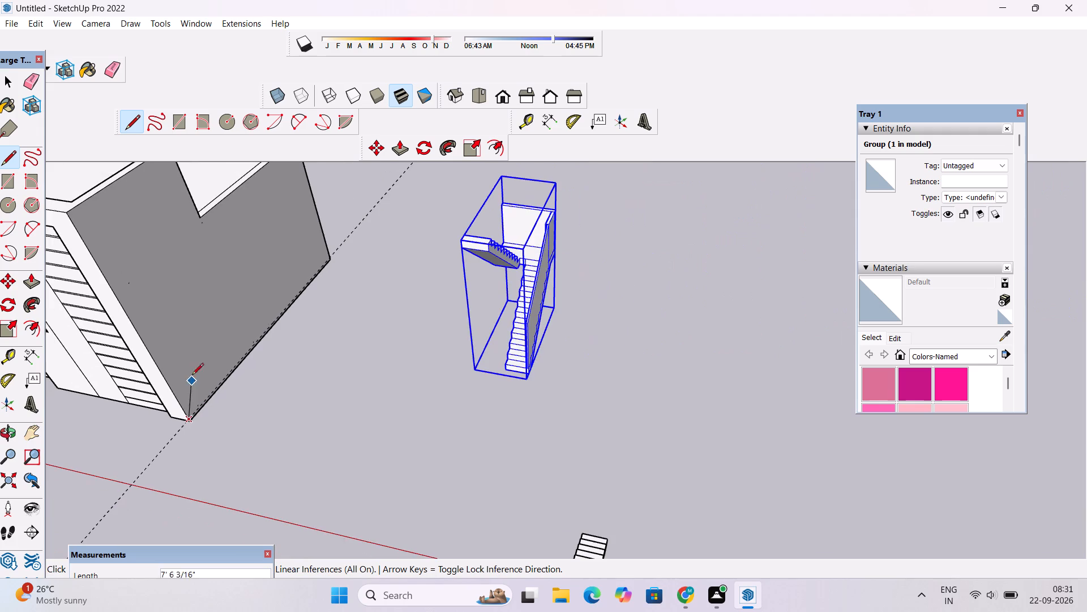
pyautogui.scroll(14, 315, 250)
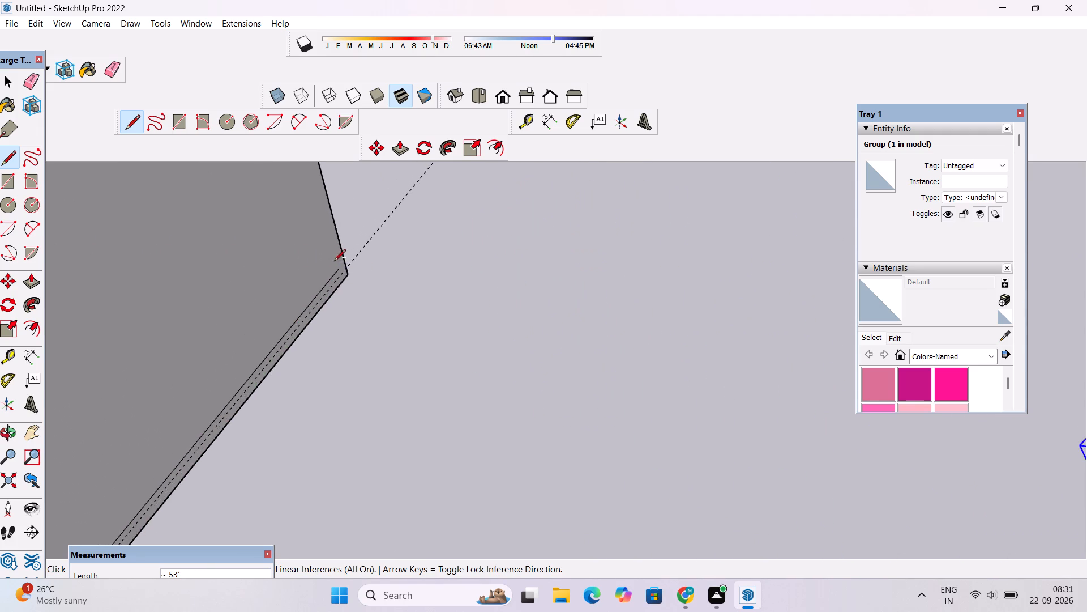
pyautogui.scroll(8, 334, 262)
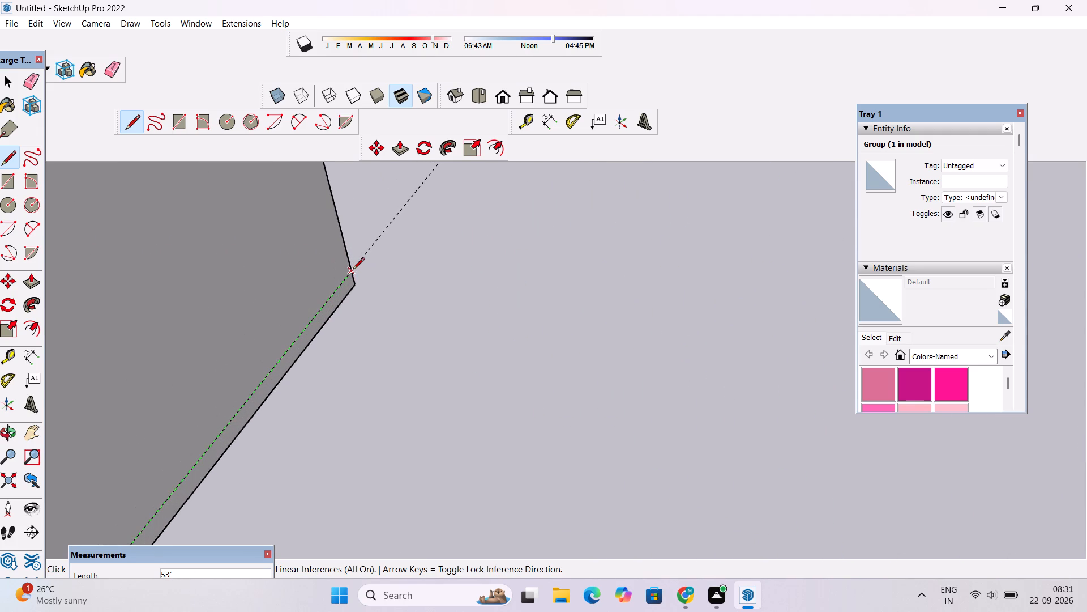
pyautogui.click(353, 270)
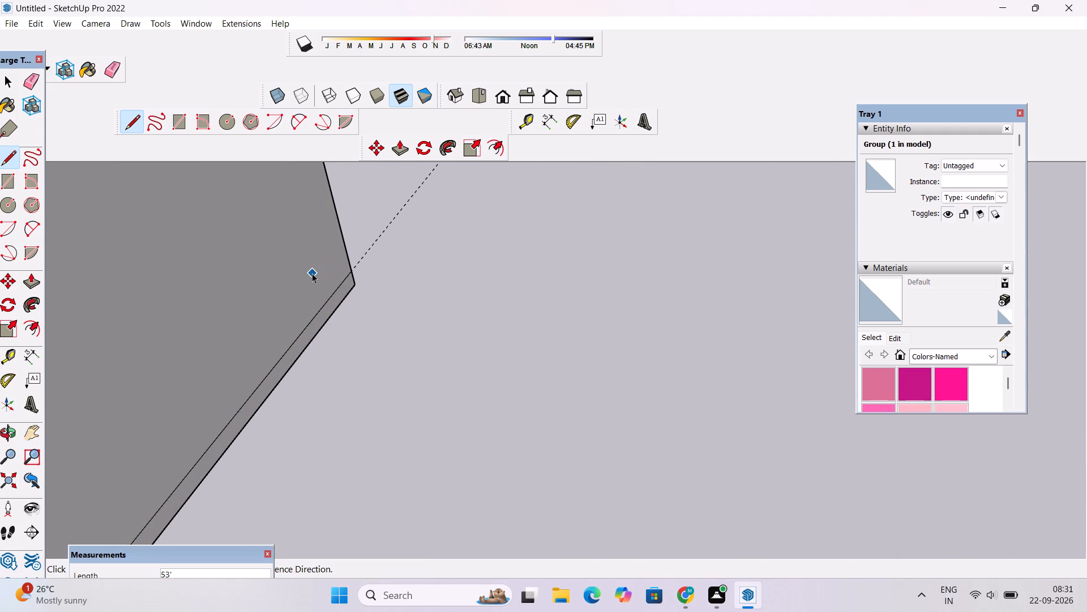
# Erase the guide line at the base of the side wall.
pyautogui.press('space')
pyautogui.write('e')
pyautogui.moveTo(376, 234); pyautogui.dragTo(379, 243)
# Push/Pull the thin strip at the base of the house's side wall outward about 24' 11" to form a ground slab.
pyautogui.scroll(-6, 379, 243)
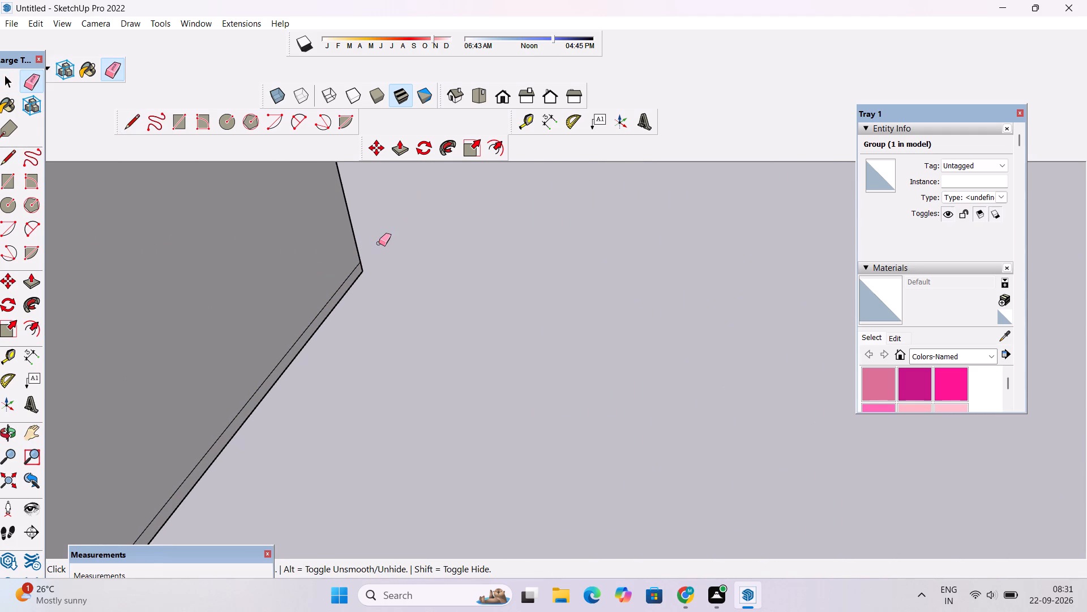
pyautogui.scroll(-9, 379, 243)
pyautogui.press('o')
pyautogui.moveTo(403, 338); pyautogui.dragTo(366, 305)
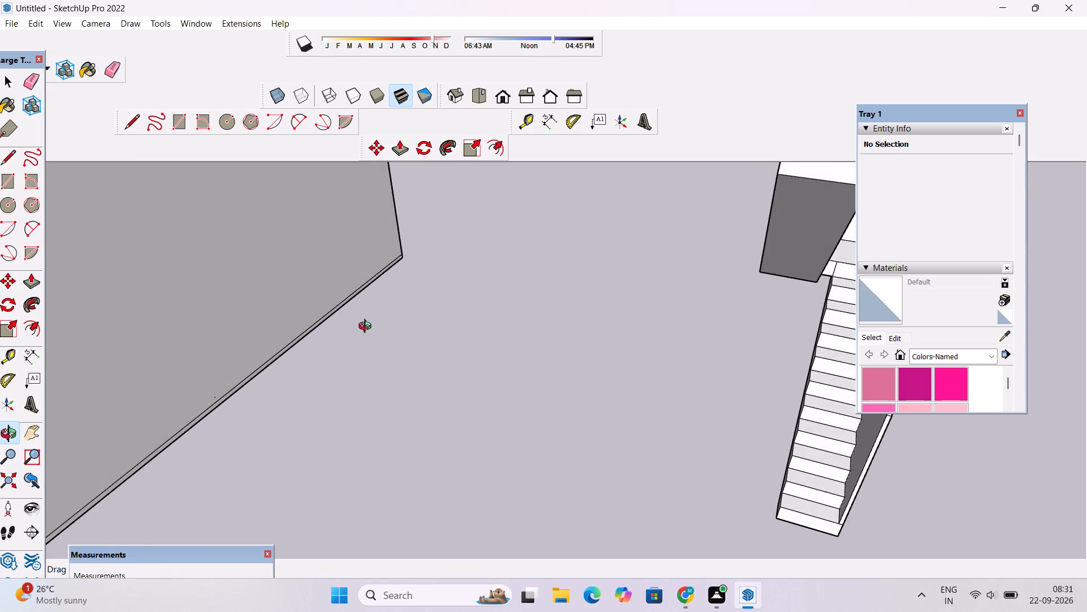
pyautogui.moveTo(367, 328); pyautogui.dragTo(318, 318)
pyautogui.scroll(-4, 318, 317)
pyautogui.keyDown('shift'); pyautogui.moveTo(322, 312); pyautogui.dragTo(368, 311); pyautogui.keyUp('shift')
pyautogui.keyDown('shift'); pyautogui.moveTo(316, 324); pyautogui.dragTo(339, 339); pyautogui.keyUp('shift')
pyautogui.press('p')
pyautogui.scroll(7, 298, 380)
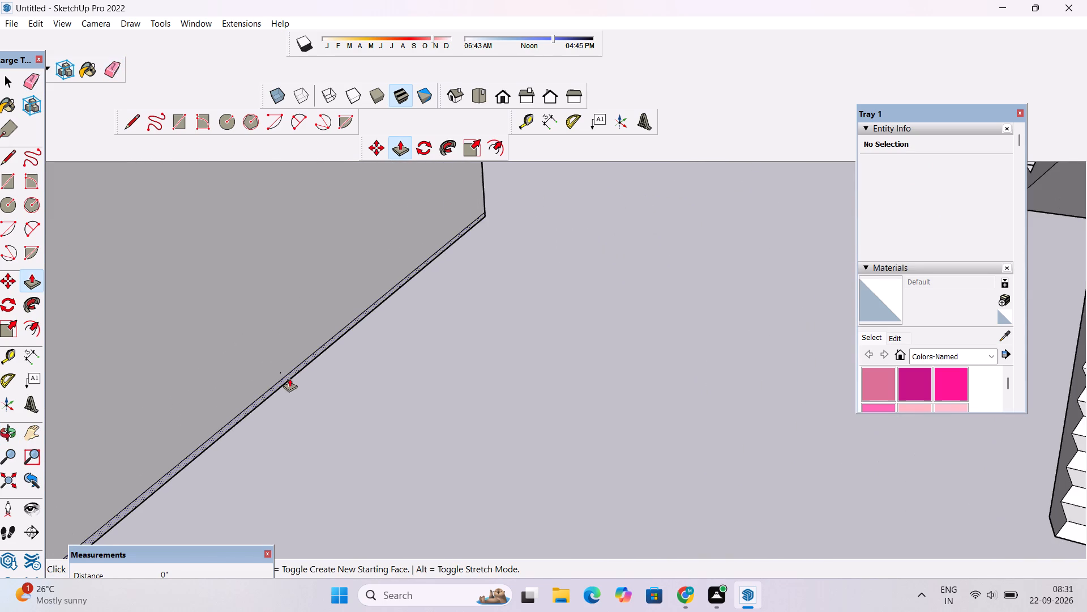
pyautogui.click(289, 378)
pyautogui.scroll(-9, 301, 382)
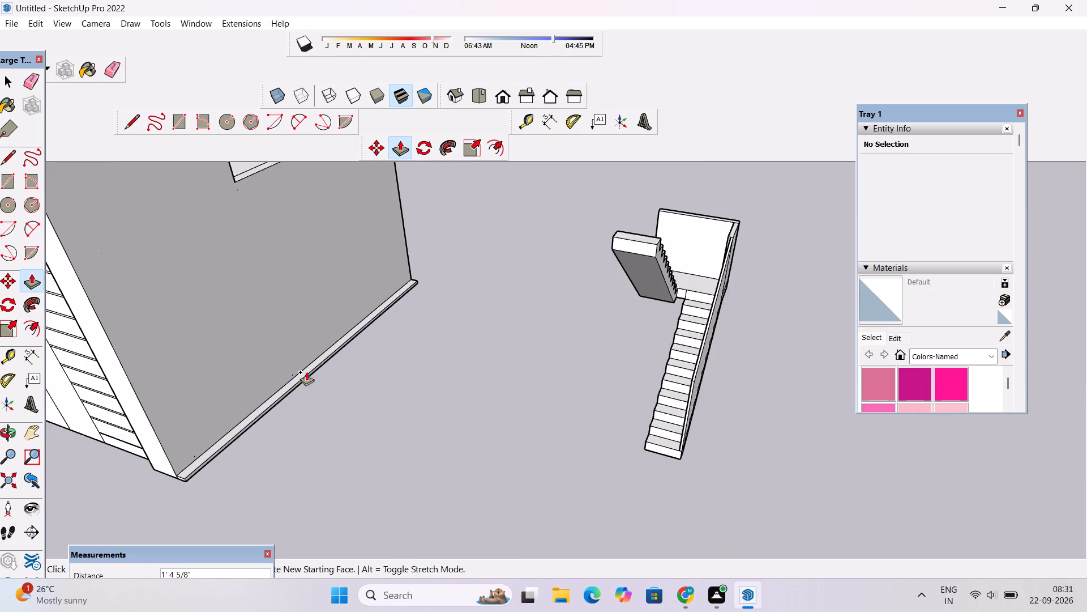
pyautogui.scroll(-5, 306, 372)
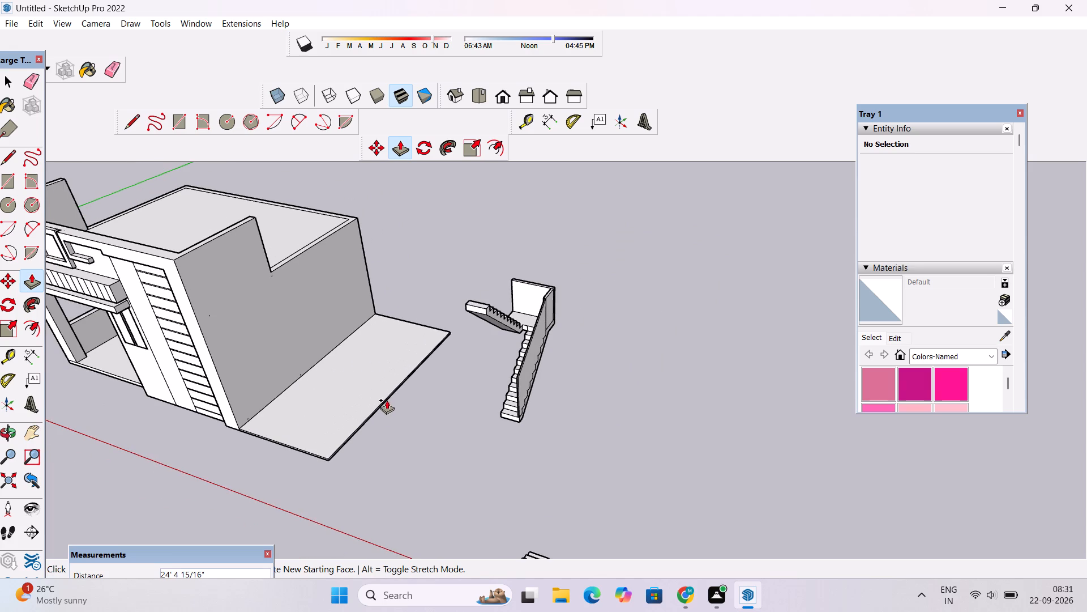
pyautogui.click(387, 400)
# Move the detached two-flight staircase group about 44' 10" onto the ground slab, against the side wall at its rear corner.
pyautogui.scroll(3, 362, 354)
pyautogui.press('o')
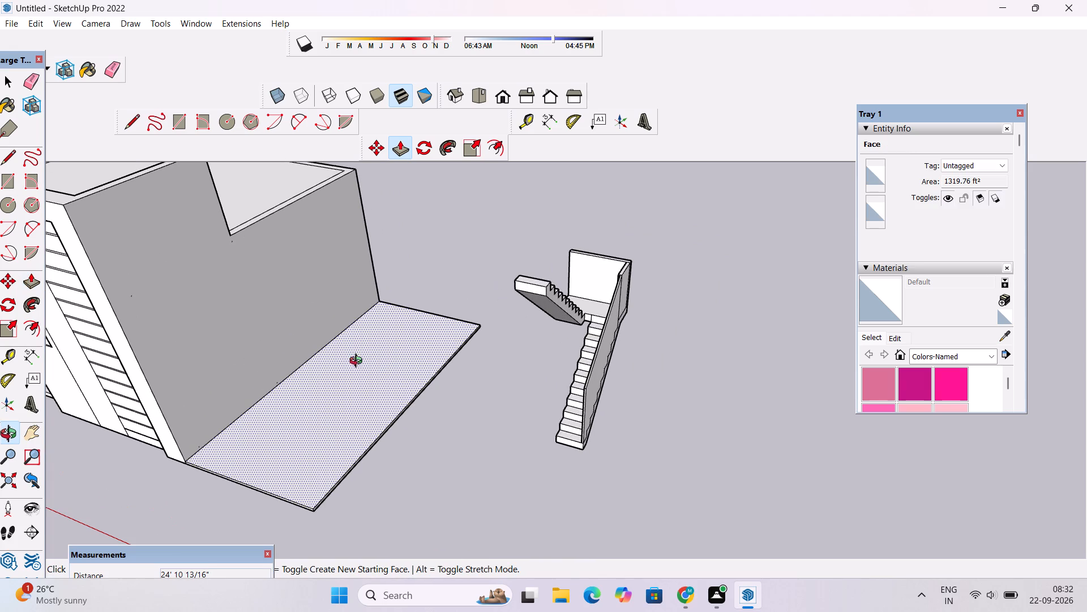
pyautogui.moveTo(348, 379); pyautogui.dragTo(367, 386)
pyautogui.moveTo(370, 389); pyautogui.dragTo(335, 388)
pyautogui.scroll(-4, 319, 382)
pyautogui.moveTo(347, 397); pyautogui.dragTo(225, 384)
pyautogui.keyDown('shift'); pyautogui.moveTo(319, 322); pyautogui.dragTo(353, 402); pyautogui.keyUp('shift')
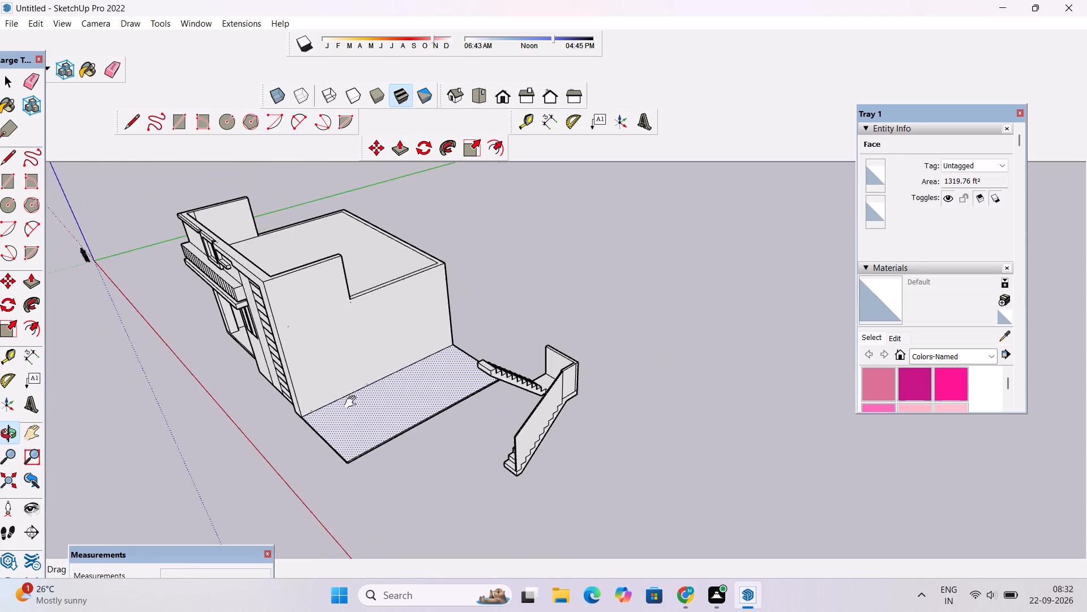
pyautogui.keyDown('shift'); pyautogui.moveTo(353, 402); pyautogui.dragTo(353, 410); pyautogui.keyUp('shift')
pyautogui.moveTo(421, 397); pyautogui.dragTo(391, 321)
pyautogui.press('space')
pyautogui.click(506, 365)
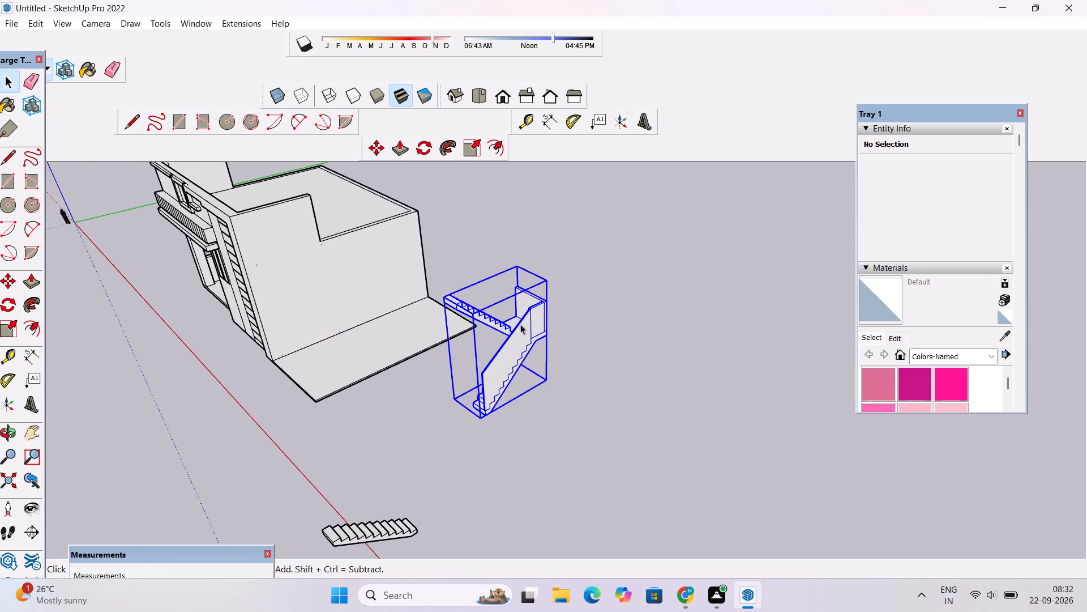
pyautogui.press('o')
pyautogui.moveTo(551, 326); pyautogui.dragTo(253, 361)
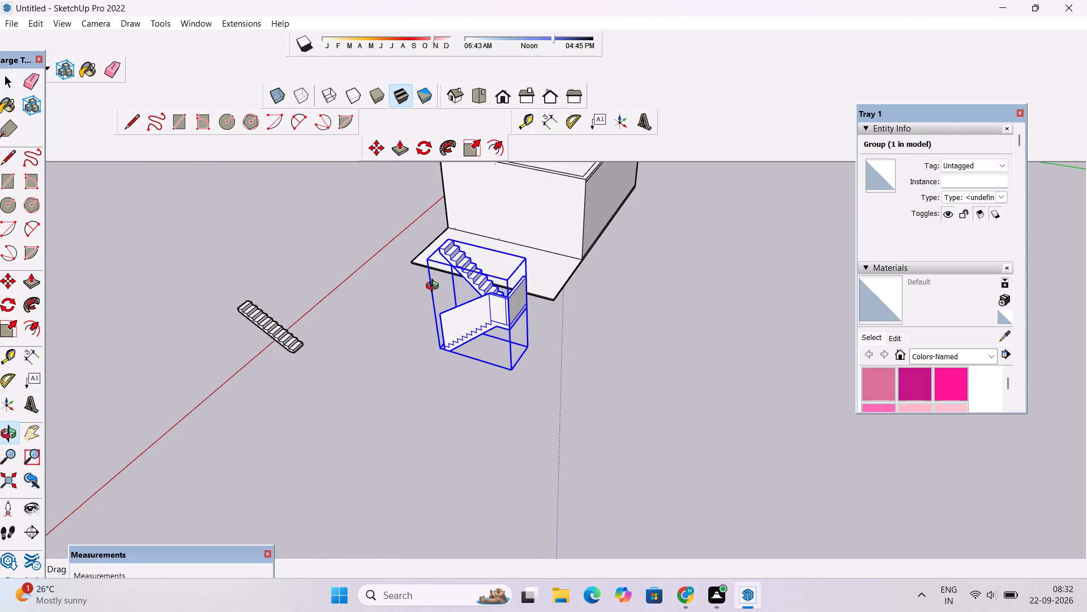
pyautogui.keyDown('shift'); pyautogui.moveTo(494, 282); pyautogui.dragTo(469, 379); pyautogui.keyUp('shift')
pyautogui.moveTo(572, 368); pyautogui.dragTo(485, 362)
pyautogui.moveTo(476, 362); pyautogui.dragTo(433, 371)
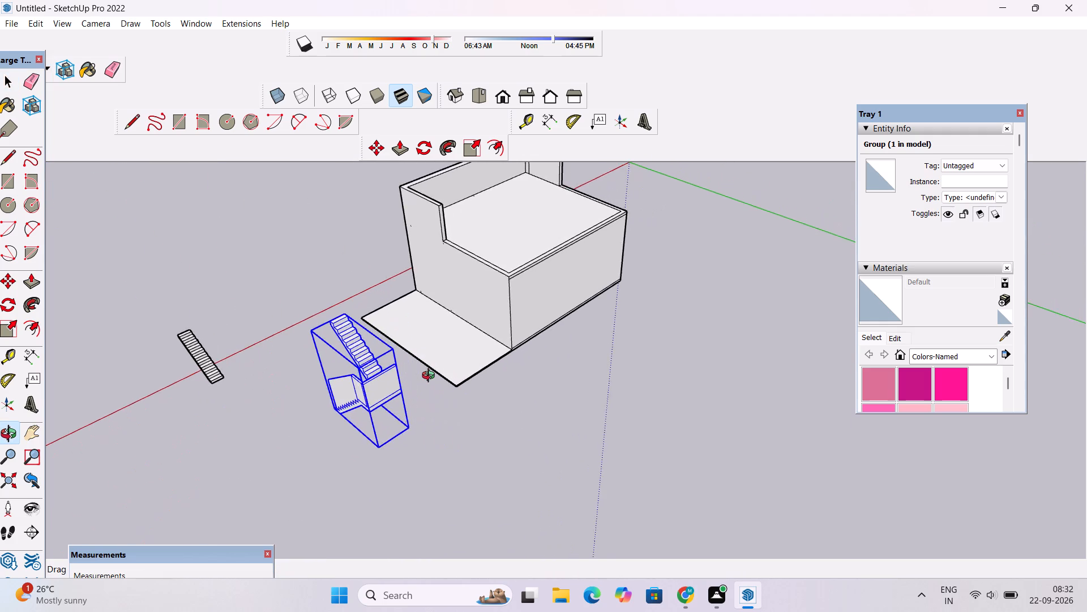
pyautogui.scroll(3, 430, 377)
pyautogui.keyDown('shift'); pyautogui.moveTo(408, 379); pyautogui.dragTo(440, 377); pyautogui.keyUp('shift')
pyautogui.scroll(4, 437, 382)
pyautogui.keyDown('shift'); pyautogui.moveTo(435, 382); pyautogui.dragTo(401, 382); pyautogui.keyUp('shift')
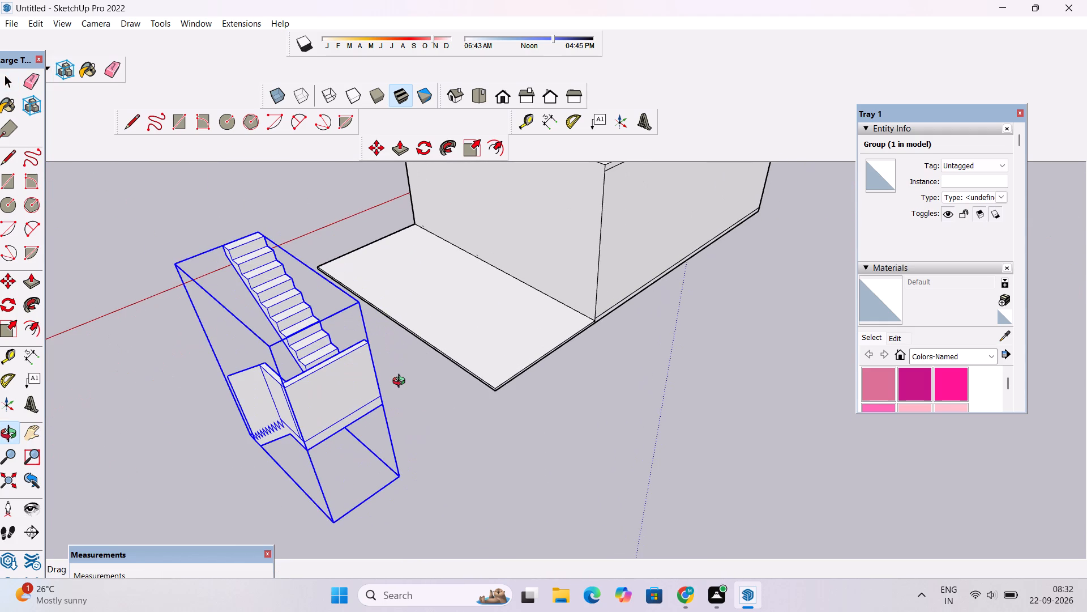
pyautogui.press('m')
pyautogui.scroll(3, 350, 326)
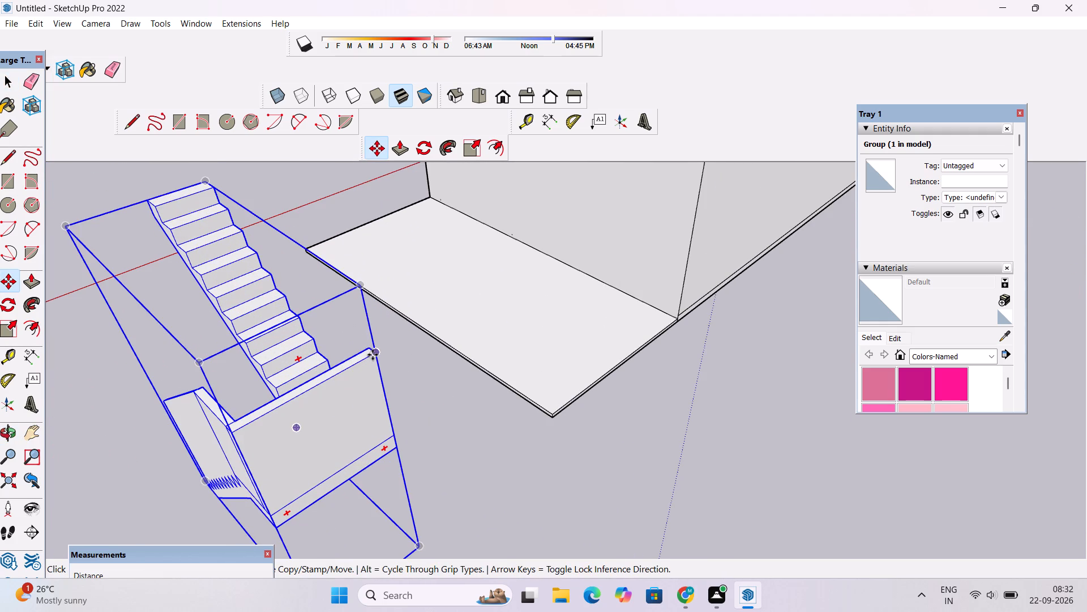
pyautogui.click(373, 355)
pyautogui.scroll(-6, 408, 342)
pyautogui.scroll(3, 578, 256)
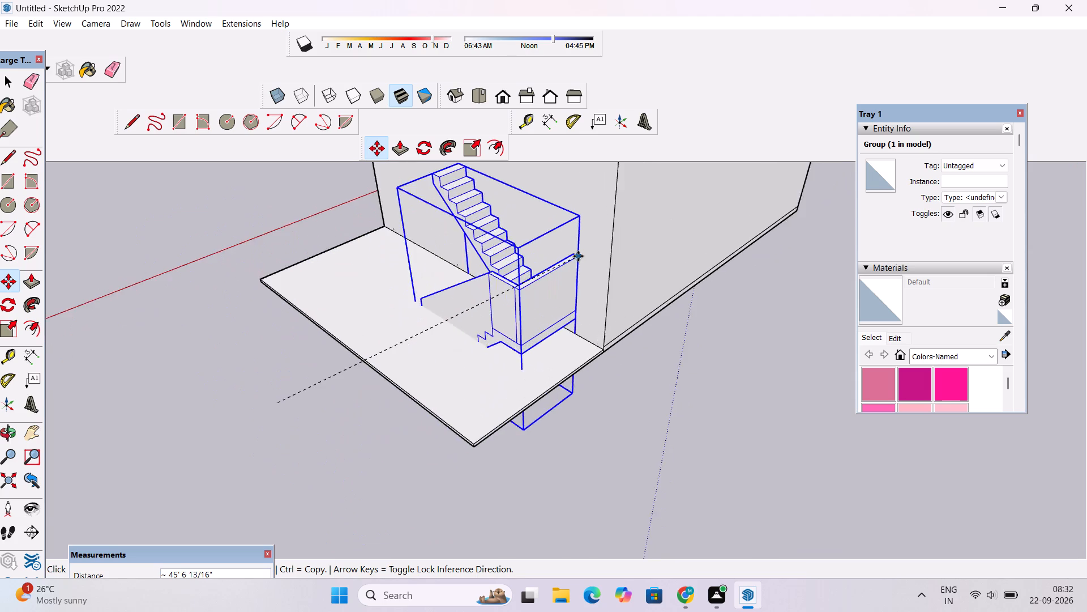
pyautogui.scroll(3, 580, 256)
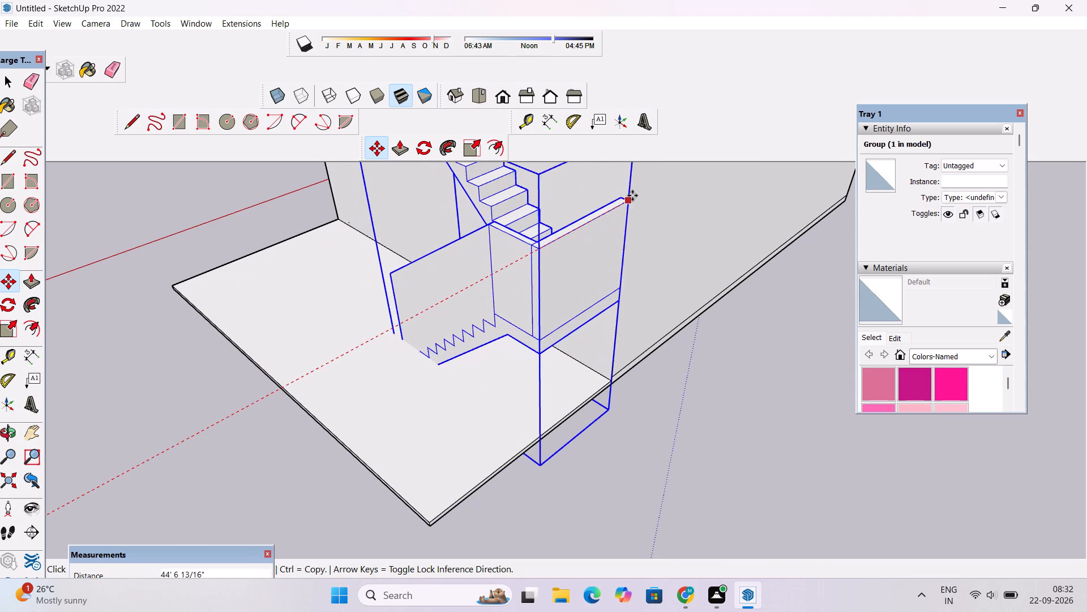
pyautogui.scroll(-12, 623, 220)
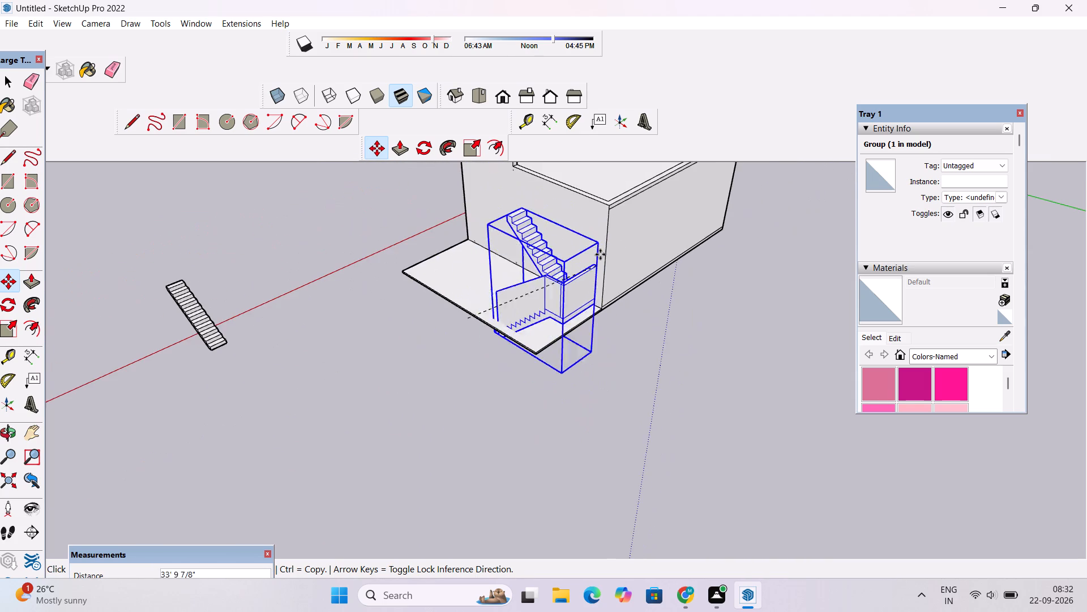
pyautogui.scroll(7, 603, 216)
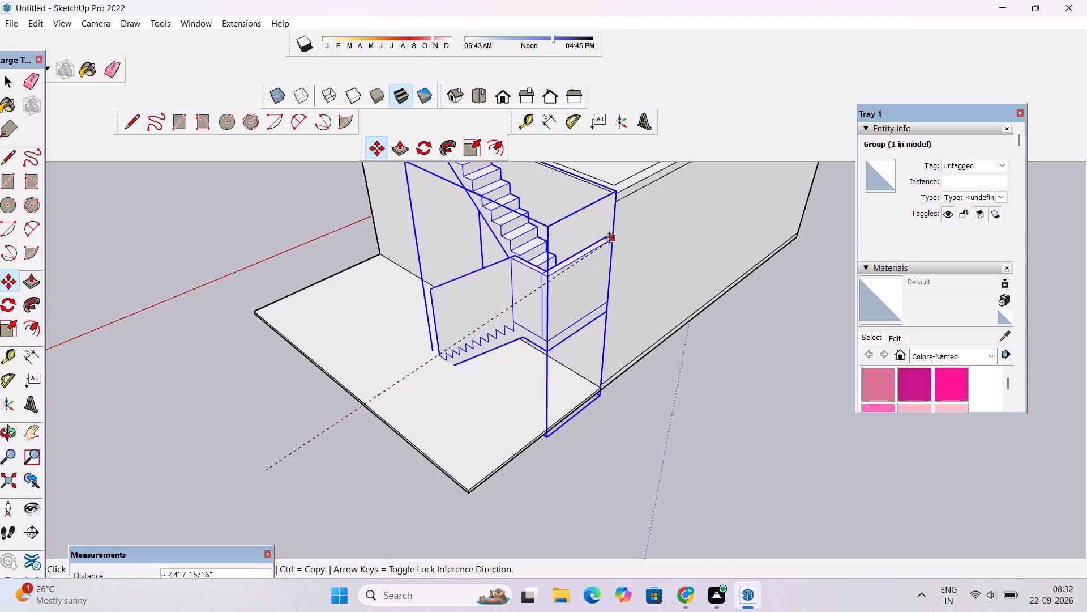
pyautogui.click(610, 224)
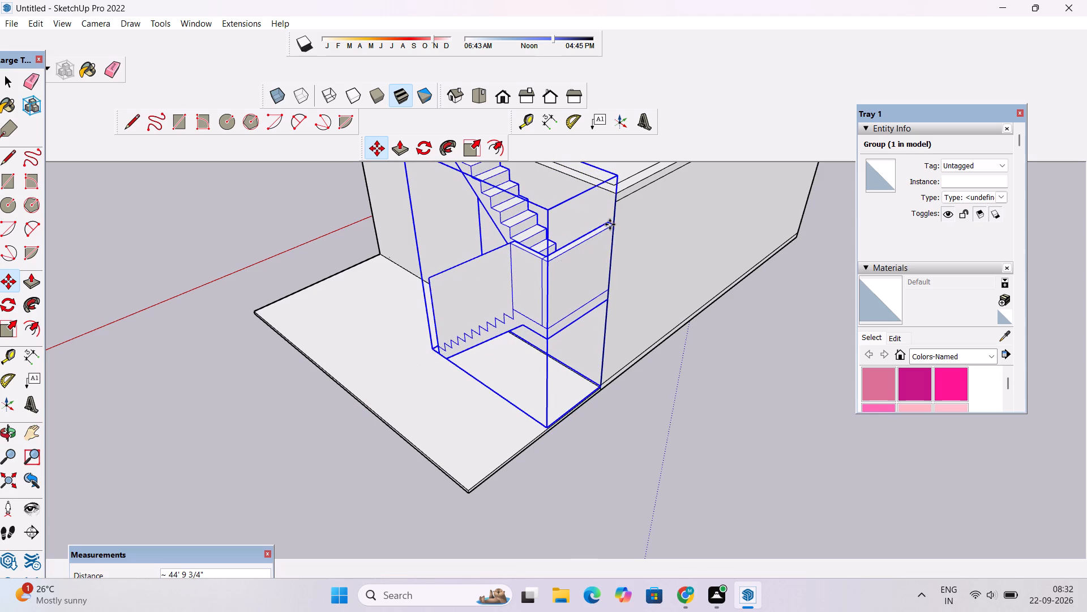
# Examine the placed staircase from several angles, checking its base on the slab and its top flight against the roof edge.
pyautogui.scroll(-6, 575, 311)
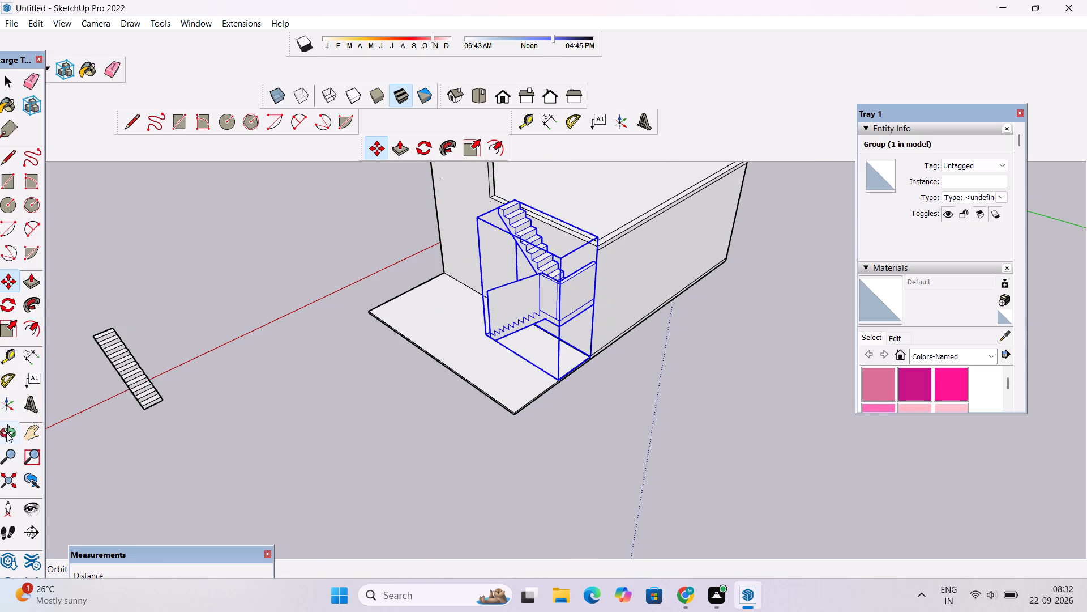
pyautogui.moveTo(6, 432); pyautogui.dragTo(11, 428)
pyautogui.moveTo(289, 336); pyautogui.dragTo(684, 331)
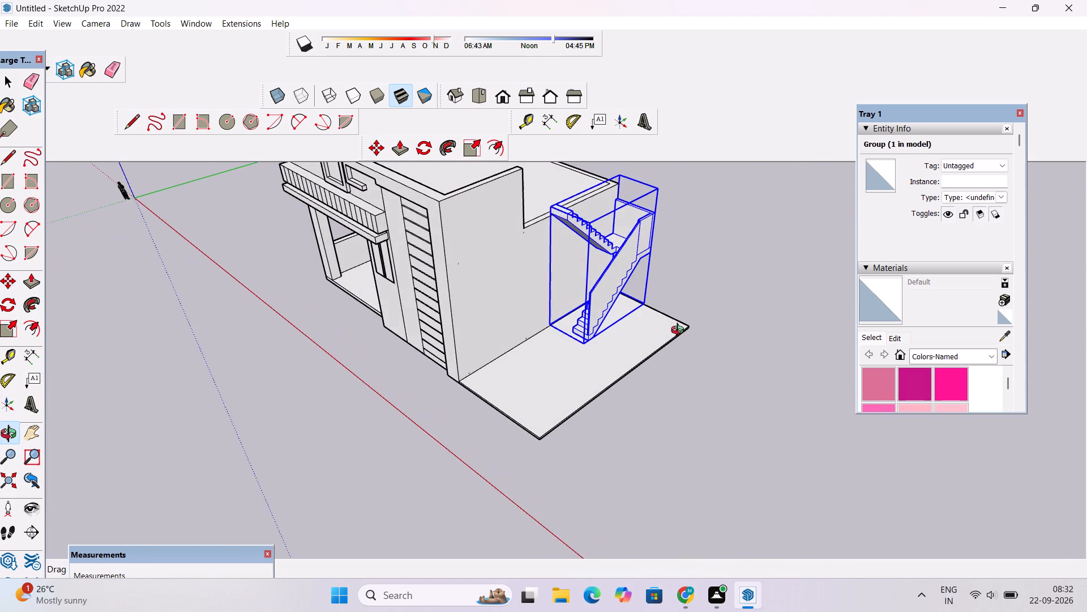
pyautogui.scroll(3, 589, 286)
pyautogui.keyDown('shift'); pyautogui.moveTo(588, 282); pyautogui.dragTo(464, 345); pyautogui.keyUp('shift')
pyautogui.scroll(3, 451, 394)
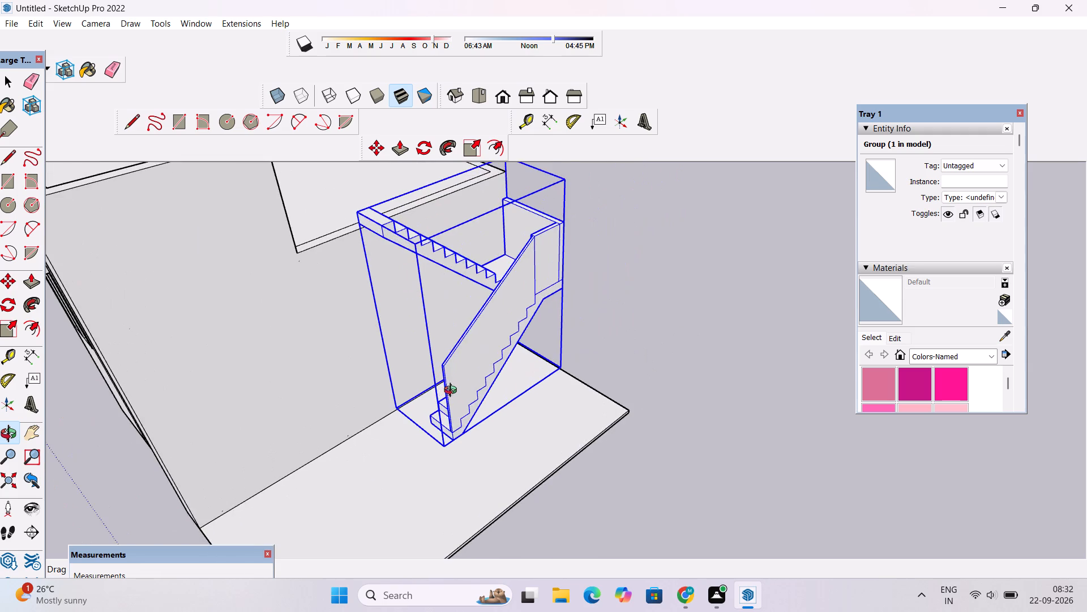
pyautogui.moveTo(565, 314); pyautogui.dragTo(245, 261)
pyautogui.moveTo(487, 299); pyautogui.dragTo(698, 348)
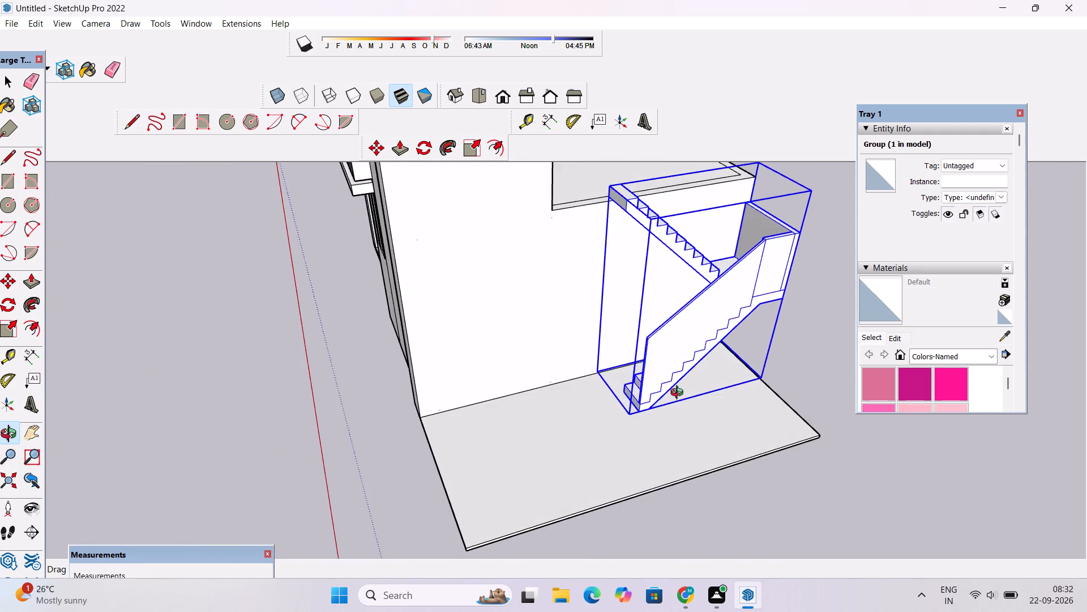
pyautogui.keyDown('shift'); pyautogui.moveTo(679, 394); pyautogui.dragTo(370, 351); pyautogui.keyUp('shift')
pyautogui.scroll(5, 330, 358)
pyautogui.moveTo(316, 396); pyautogui.dragTo(319, 344)
pyautogui.scroll(-3, 324, 333)
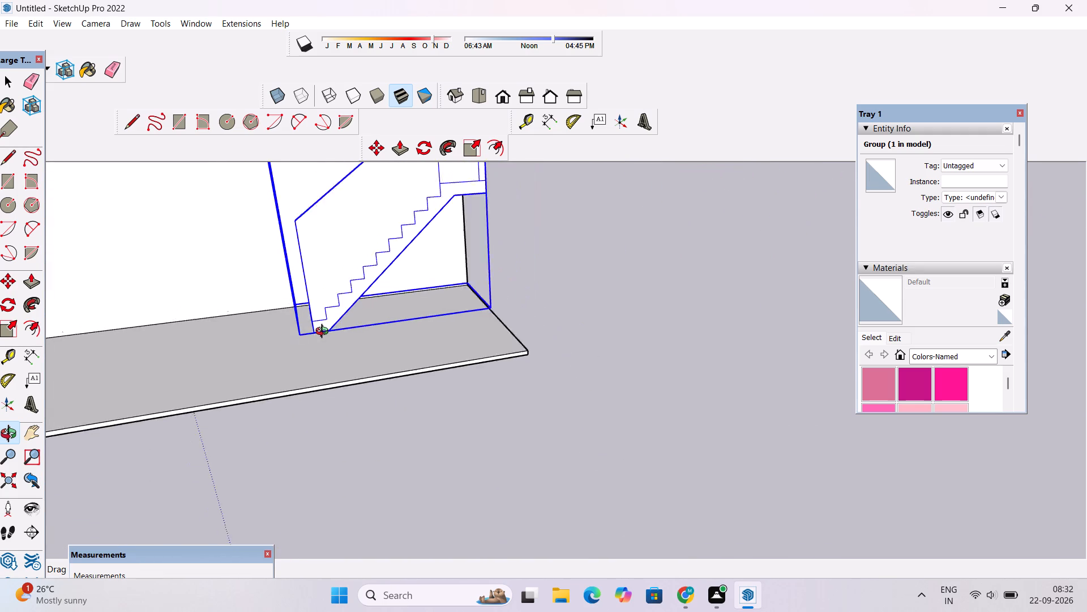
pyautogui.scroll(-2, 324, 333)
pyautogui.keyDown('shift'); pyautogui.moveTo(332, 316); pyautogui.dragTo(352, 384); pyautogui.keyUp('shift')
pyautogui.scroll(-4, 344, 356)
pyautogui.keyDown('shift'); pyautogui.moveTo(342, 340); pyautogui.dragTo(367, 427); pyautogui.keyUp('shift')
pyautogui.scroll(4, 341, 328)
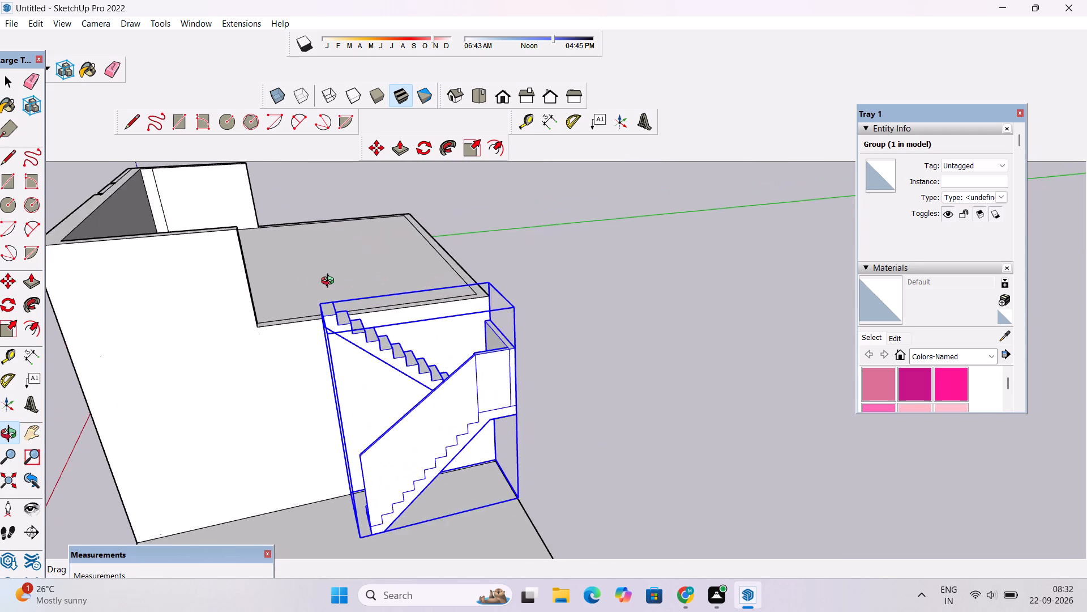
pyautogui.scroll(6, 330, 282)
pyautogui.moveTo(329, 327); pyautogui.dragTo(385, 367)
pyautogui.scroll(-2, 385, 354)
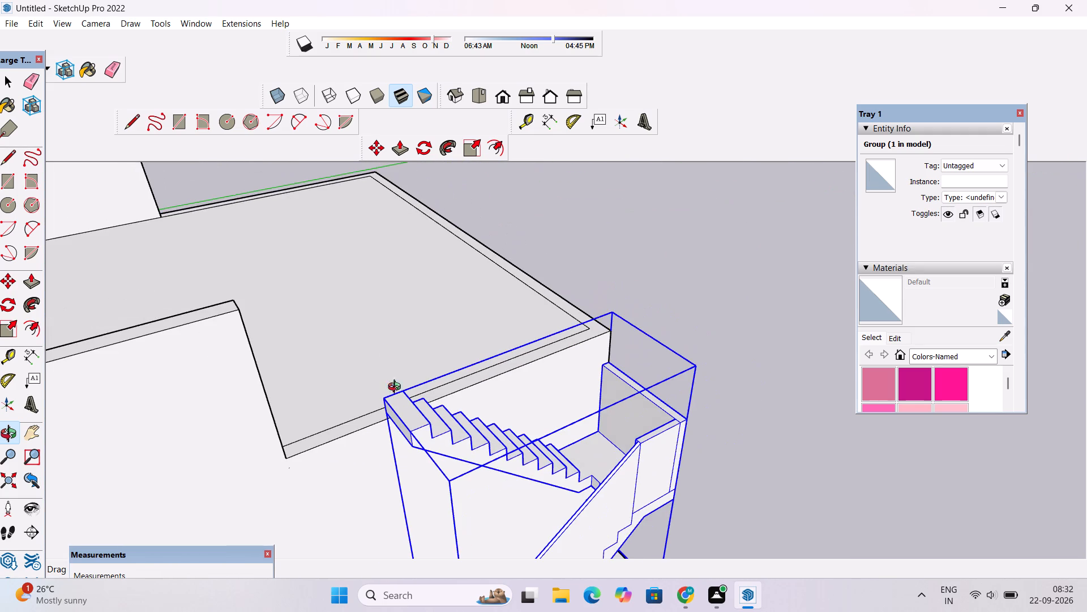
pyautogui.scroll(3, 398, 441)
pyautogui.moveTo(409, 431); pyautogui.dragTo(336, 434)
pyautogui.scroll(-2, 336, 432)
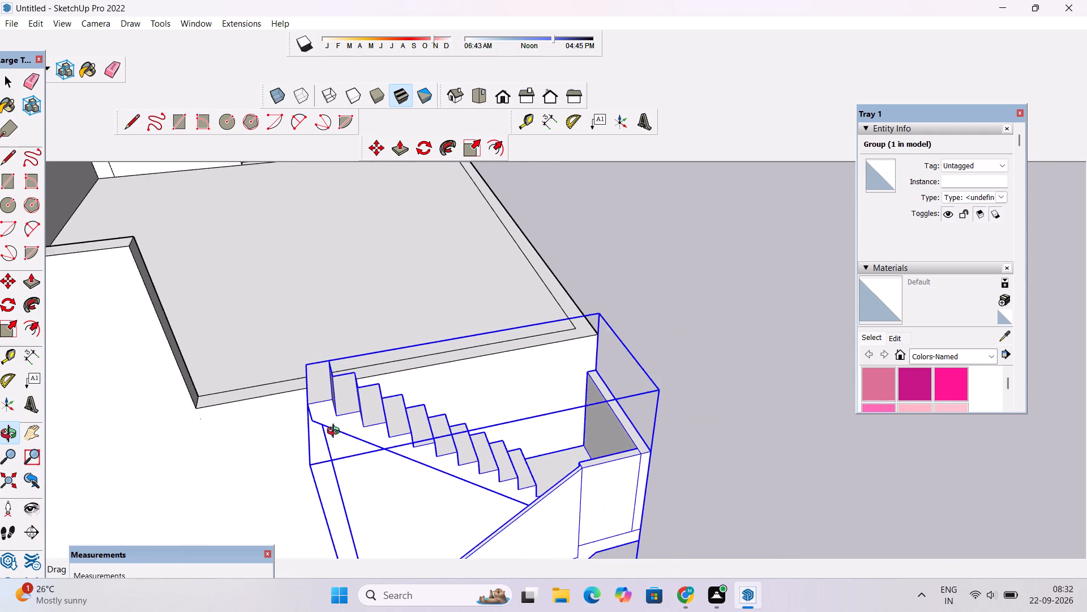
pyautogui.scroll(-1, 336, 432)
pyautogui.scroll(3, 310, 425)
pyautogui.moveTo(320, 426); pyautogui.dragTo(438, 426)
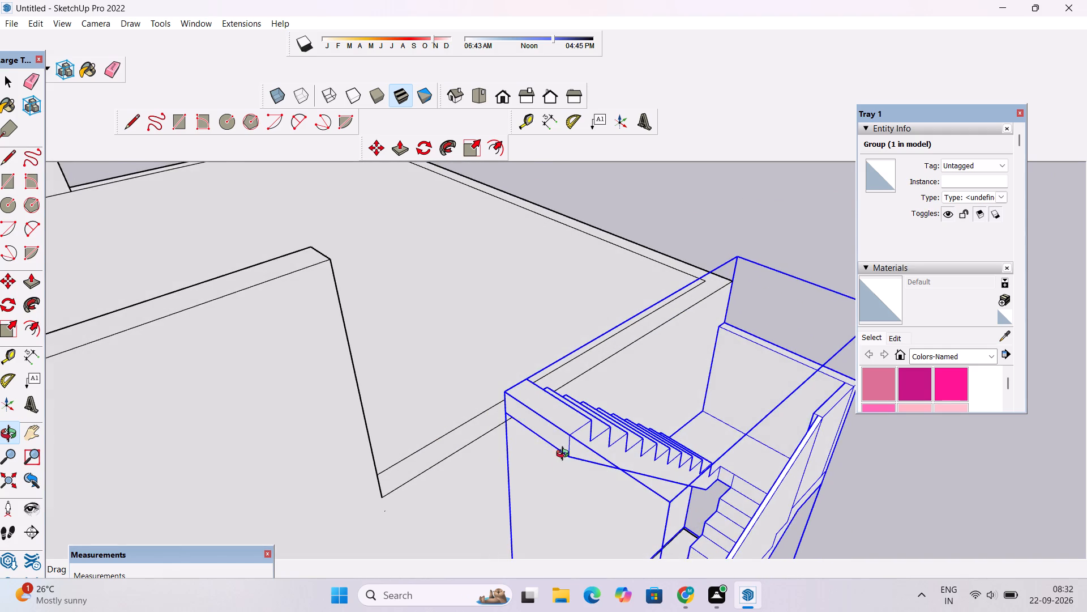
pyautogui.scroll(3, 554, 450)
pyautogui.moveTo(517, 444); pyautogui.dragTo(417, 358)
pyautogui.scroll(-5, 408, 357)
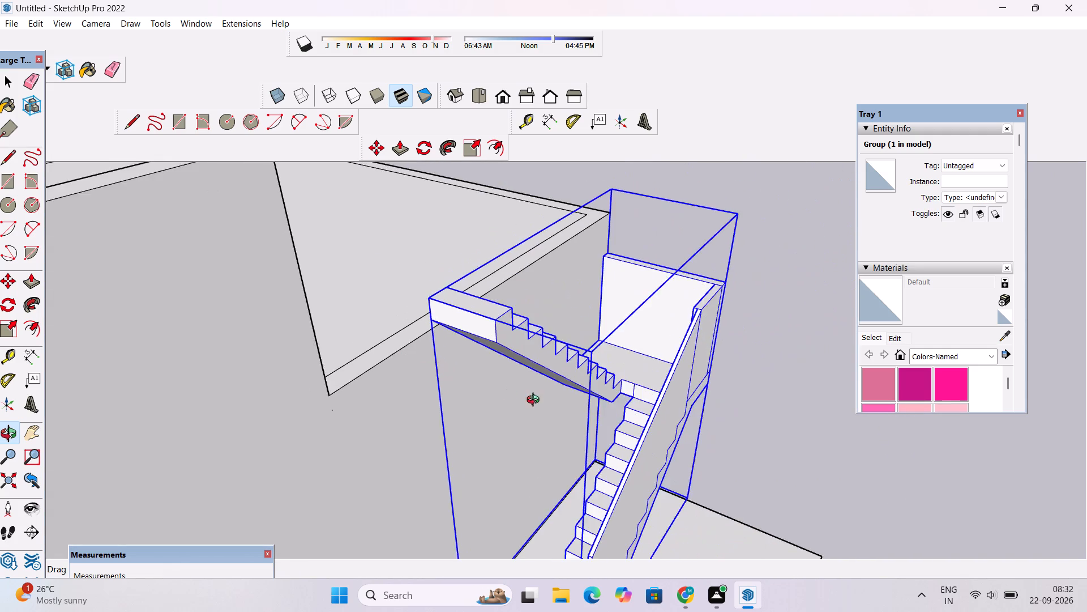
pyautogui.moveTo(536, 401); pyautogui.dragTo(443, 406)
pyautogui.scroll(-4, 443, 403)
pyautogui.keyDown('shift'); pyautogui.moveTo(464, 401); pyautogui.dragTo(372, 393); pyautogui.keyUp('shift')
pyautogui.moveTo(374, 410); pyautogui.dragTo(375, 372)
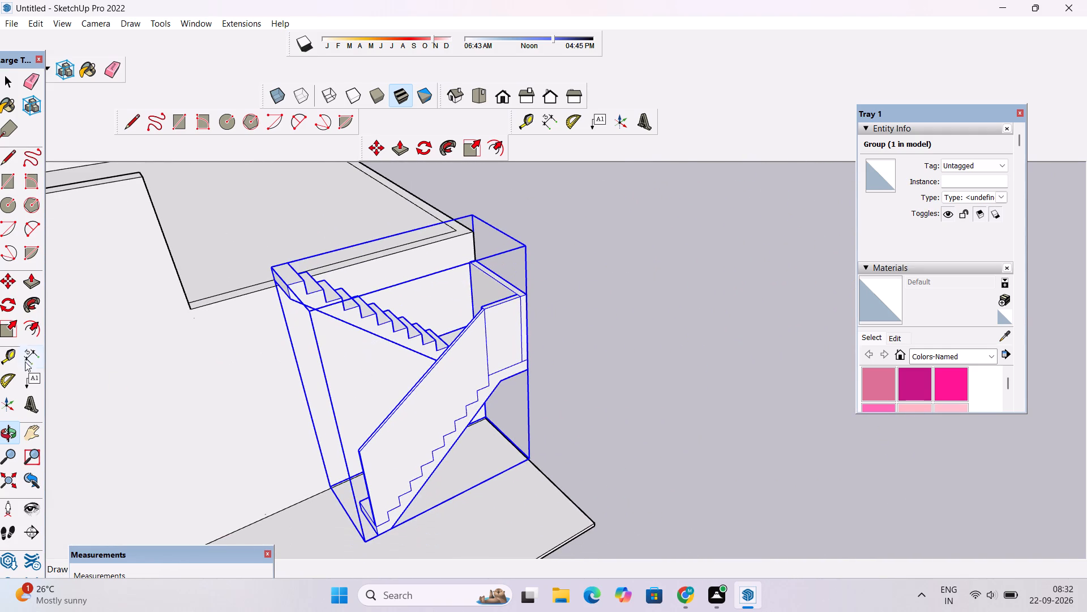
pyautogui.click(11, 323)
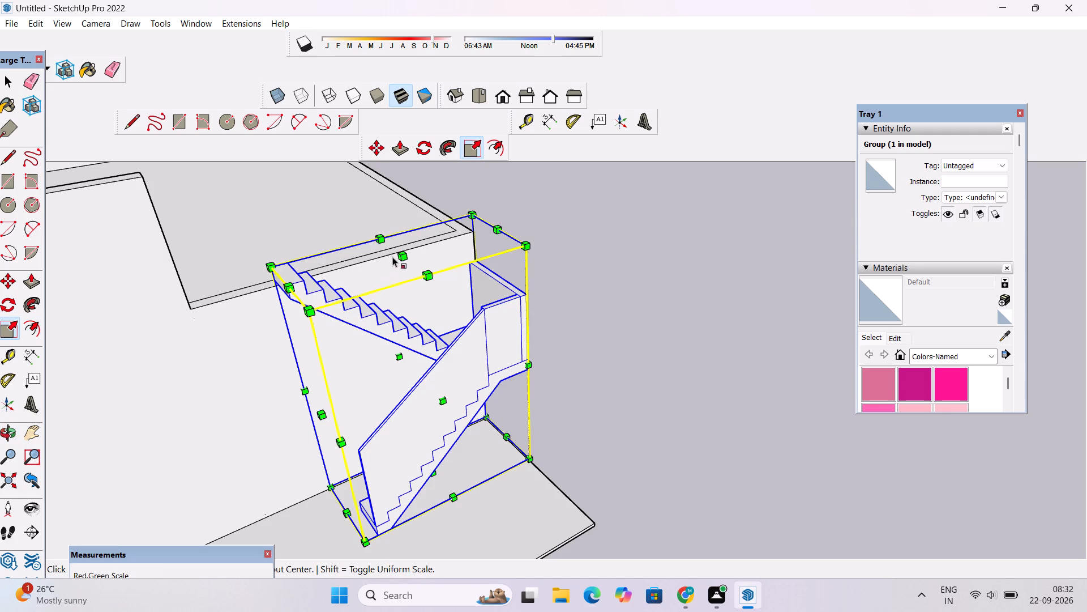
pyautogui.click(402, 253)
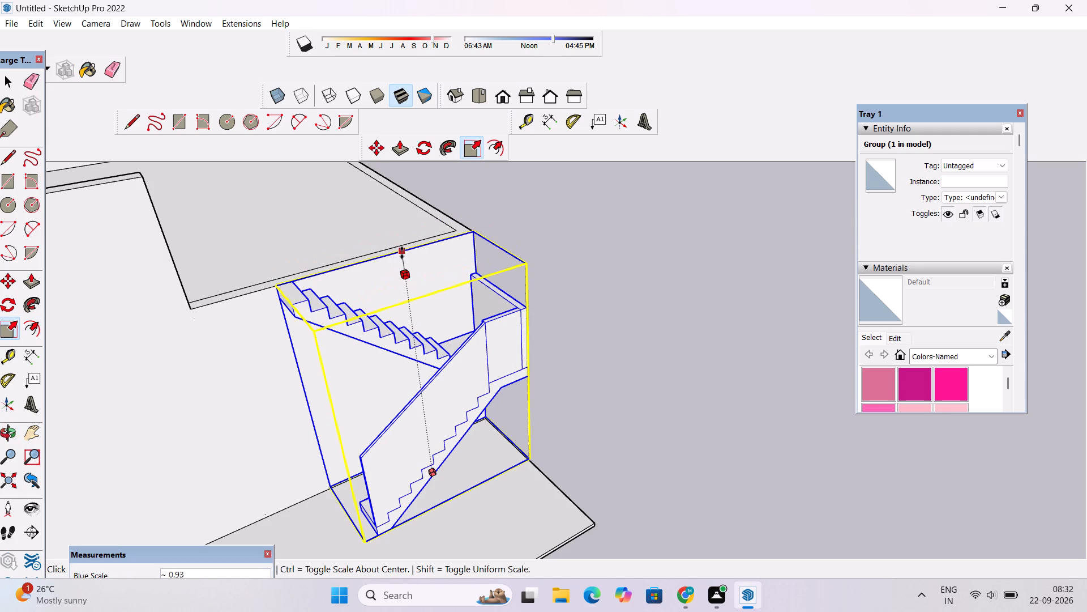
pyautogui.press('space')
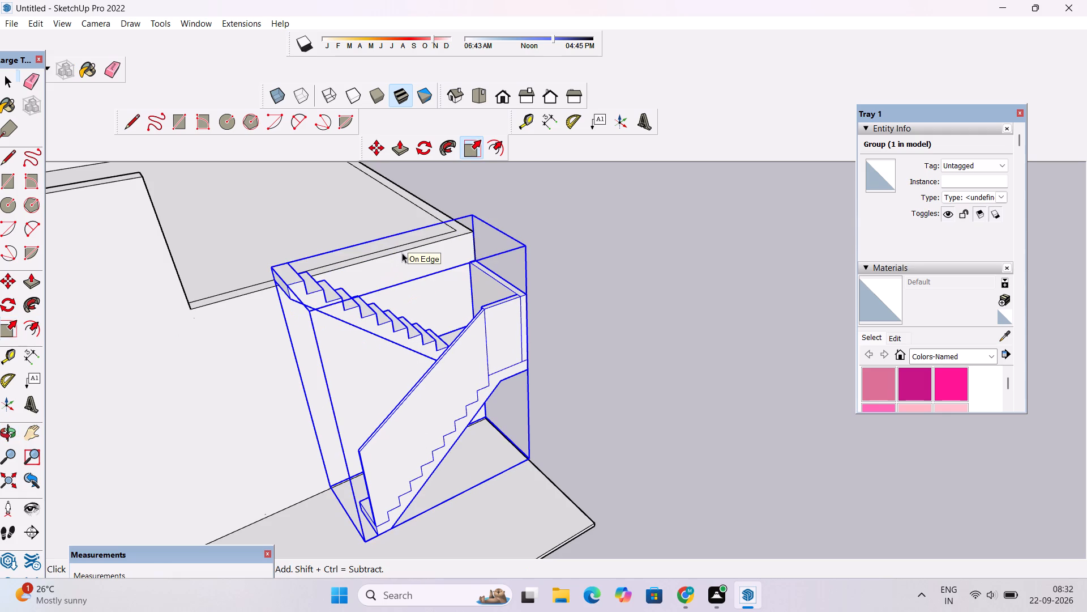
# Scale the staircase group's height down to a blue scale of about 0.94 so its top meets the roof edge.
pyautogui.click(0, 325)
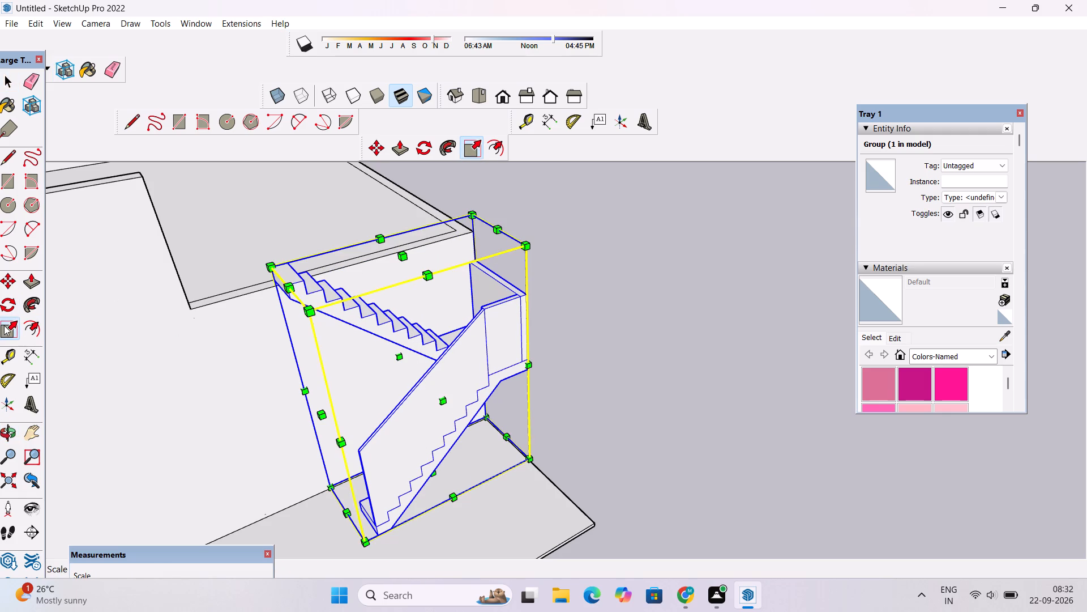
pyautogui.click(397, 258)
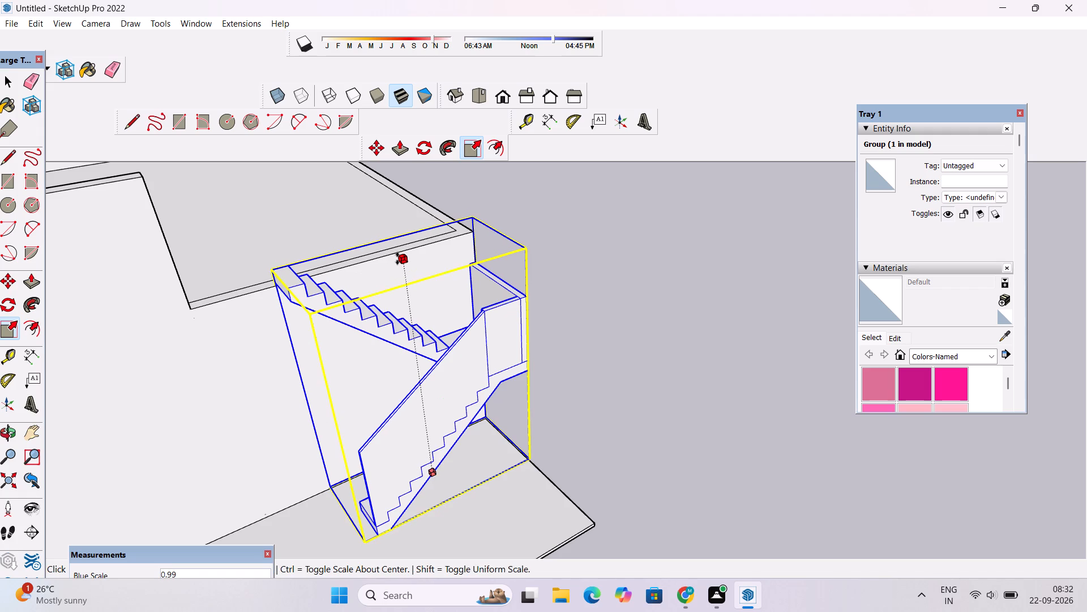
pyautogui.click(397, 258)
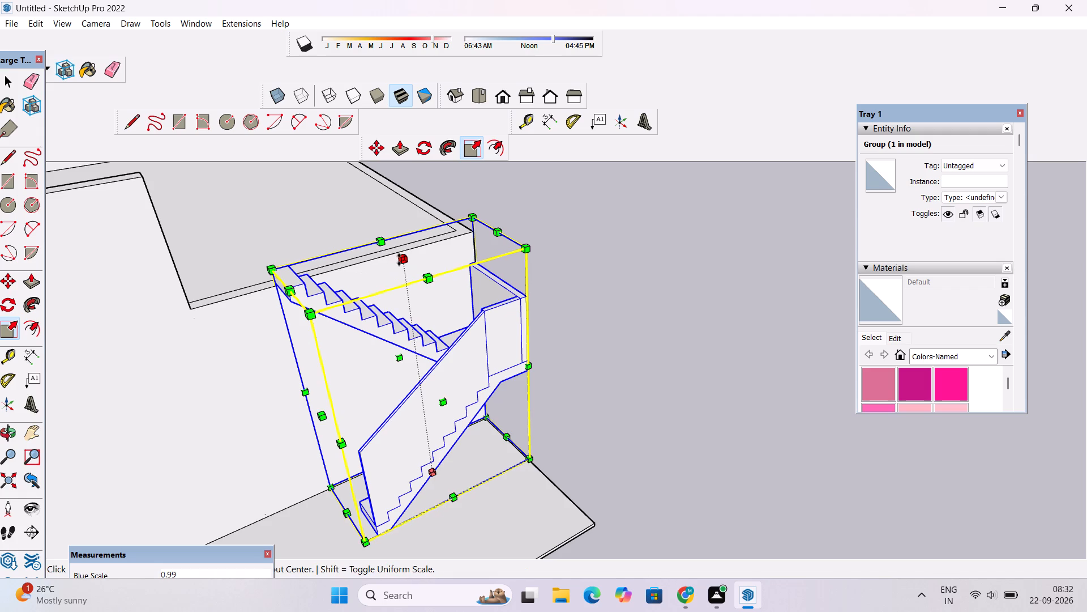
pyautogui.click(404, 256)
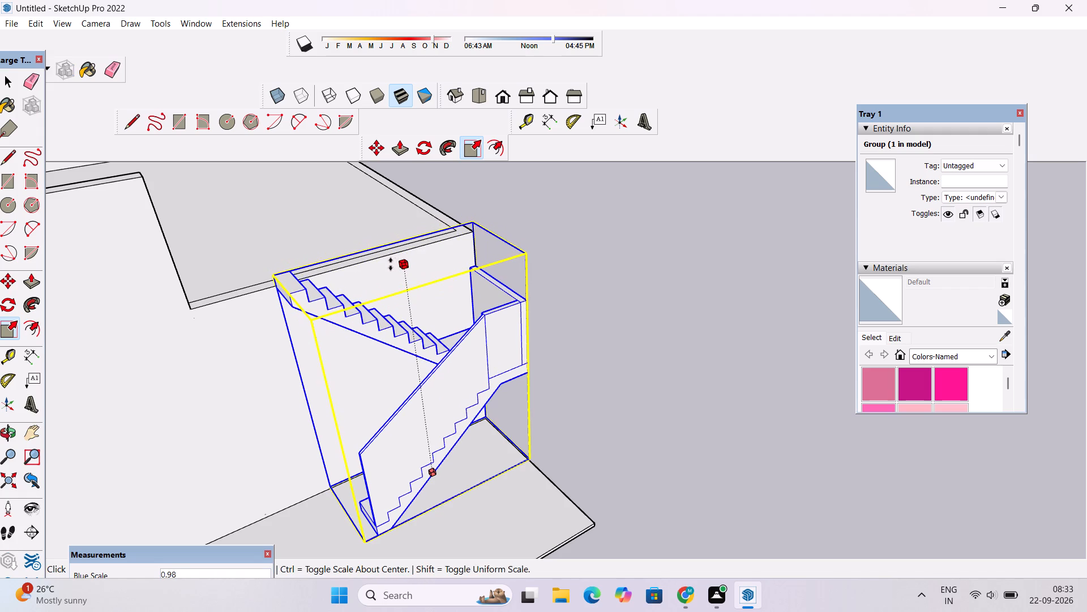
pyautogui.click(245, 296)
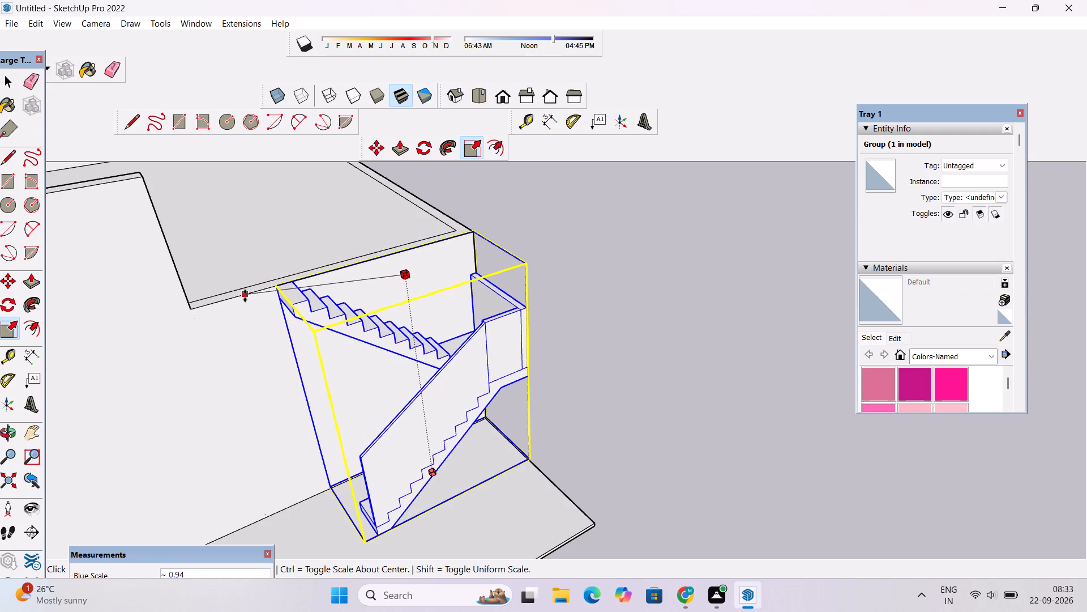
# Examine the rescaled staircase from above and from the side, checking its top against the roof edge.
pyautogui.press('o')
pyautogui.moveTo(519, 308); pyautogui.dragTo(429, 456)
pyautogui.scroll(-3, 413, 342)
pyautogui.scroll(6, 272, 390)
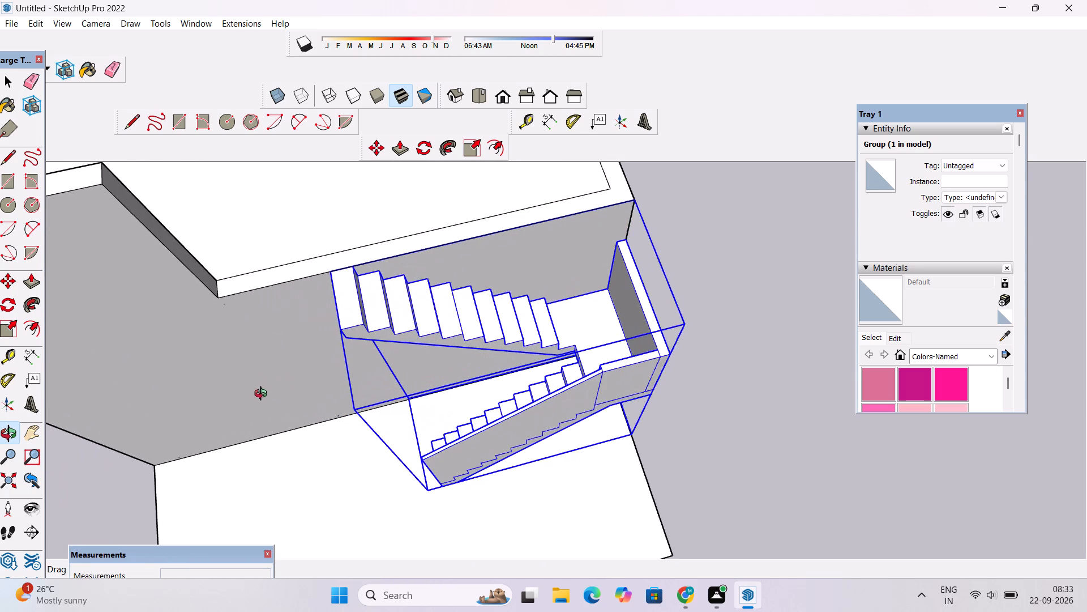
pyautogui.moveTo(263, 395); pyautogui.dragTo(413, 246)
pyautogui.keyDown('shift'); pyautogui.moveTo(416, 286); pyautogui.dragTo(328, 341); pyautogui.keyUp('shift')
pyautogui.scroll(-4, 328, 341)
pyautogui.scroll(1, 328, 341)
pyautogui.keyDown('shift'); pyautogui.moveTo(329, 340); pyautogui.dragTo(302, 382); pyautogui.keyUp('shift')
# Explode the staircase group into loose geometry.
pyautogui.press('space')
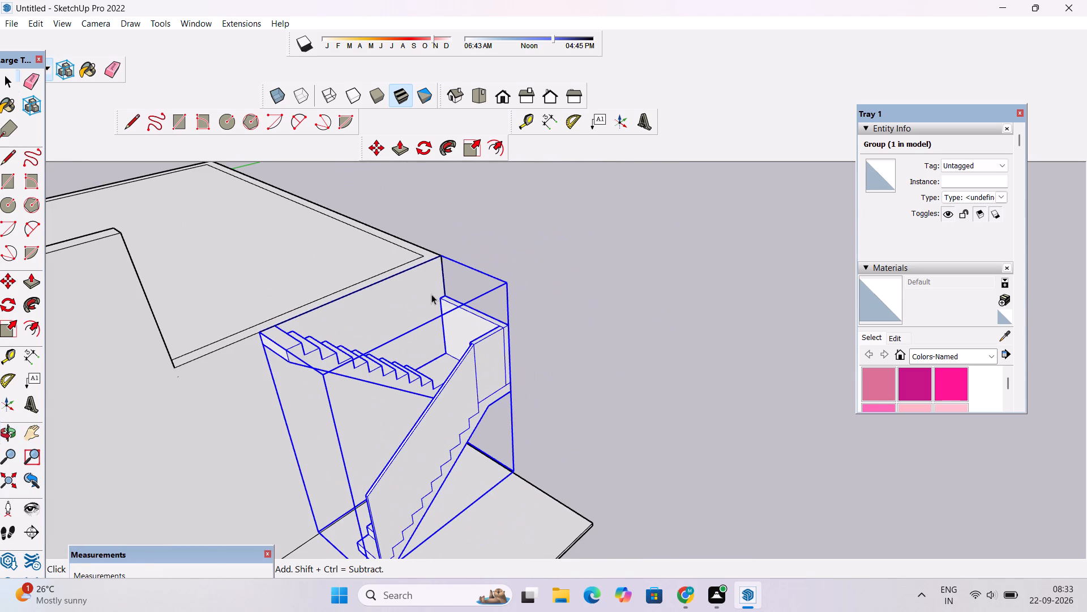
pyautogui.rightClick(408, 364)
pyautogui.click(443, 215)
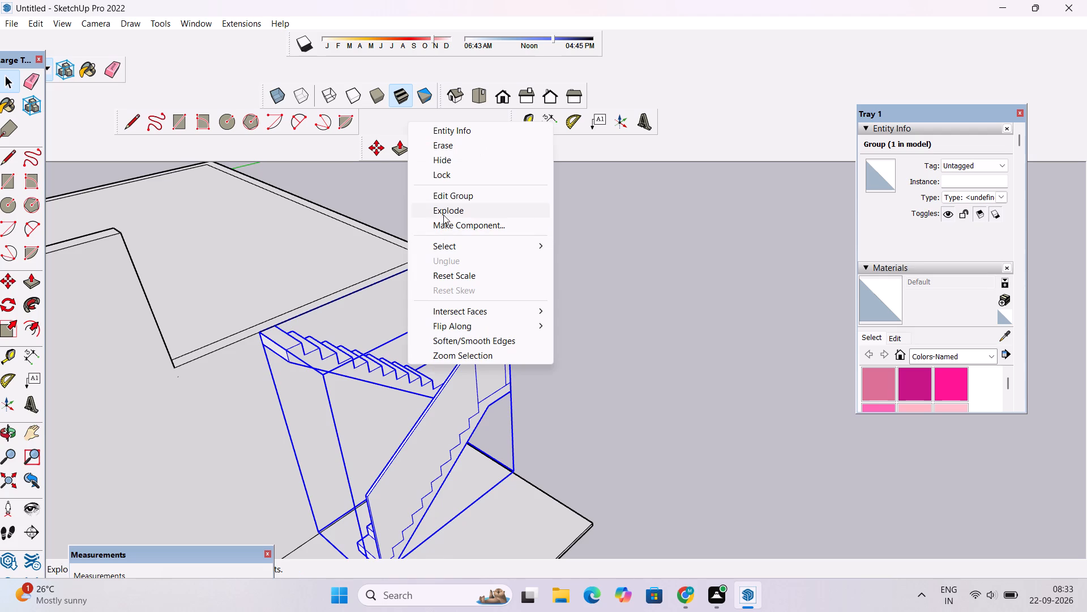
pyautogui.click(521, 262)
# Push/Pull the end face of the upper flight's top tread about 8' 2 1/2" to the parapet wall, forming an upper landing.
pyautogui.scroll(1, 250, 346)
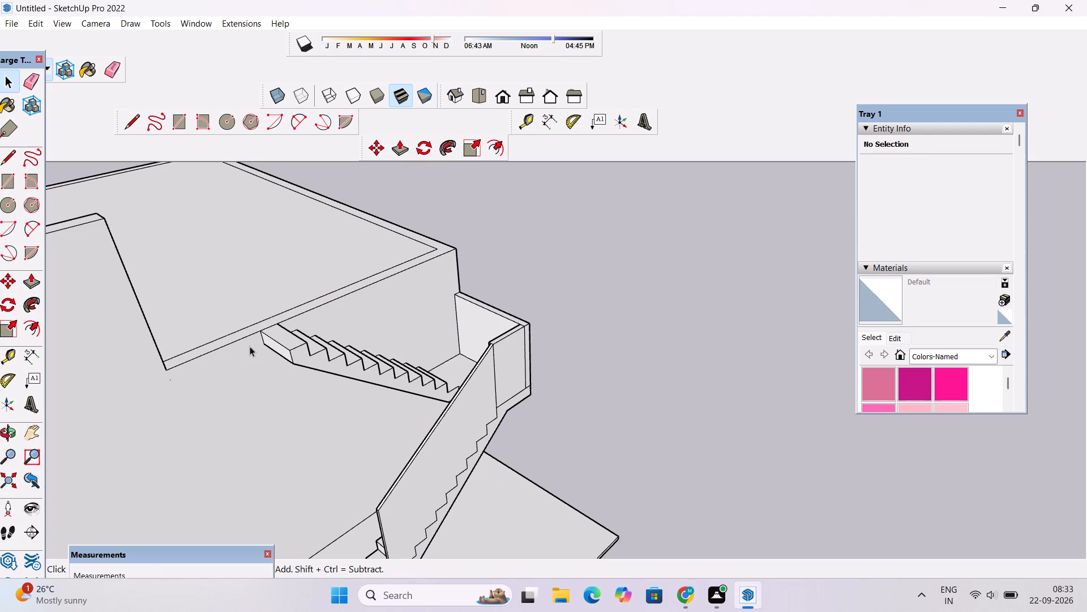
pyautogui.press('p')
pyautogui.scroll(2, 257, 350)
pyautogui.click(273, 339)
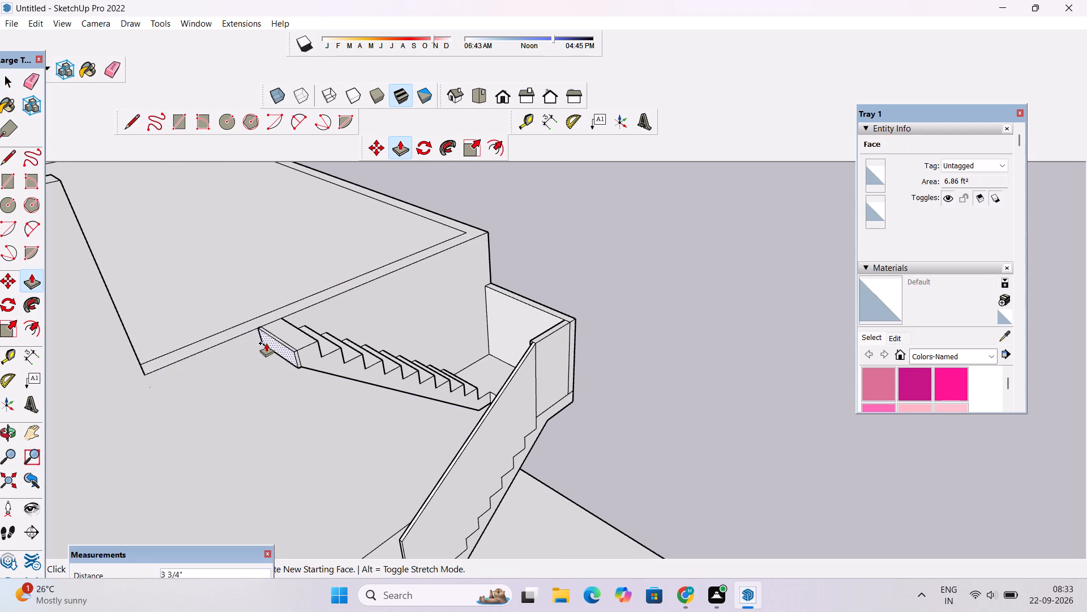
pyautogui.click(144, 371)
# Examine the extended upper landing from above and where it meets the roof's parapet wall.
pyautogui.scroll(-4, 182, 369)
pyautogui.press('o')
pyautogui.moveTo(461, 351); pyautogui.dragTo(420, 385)
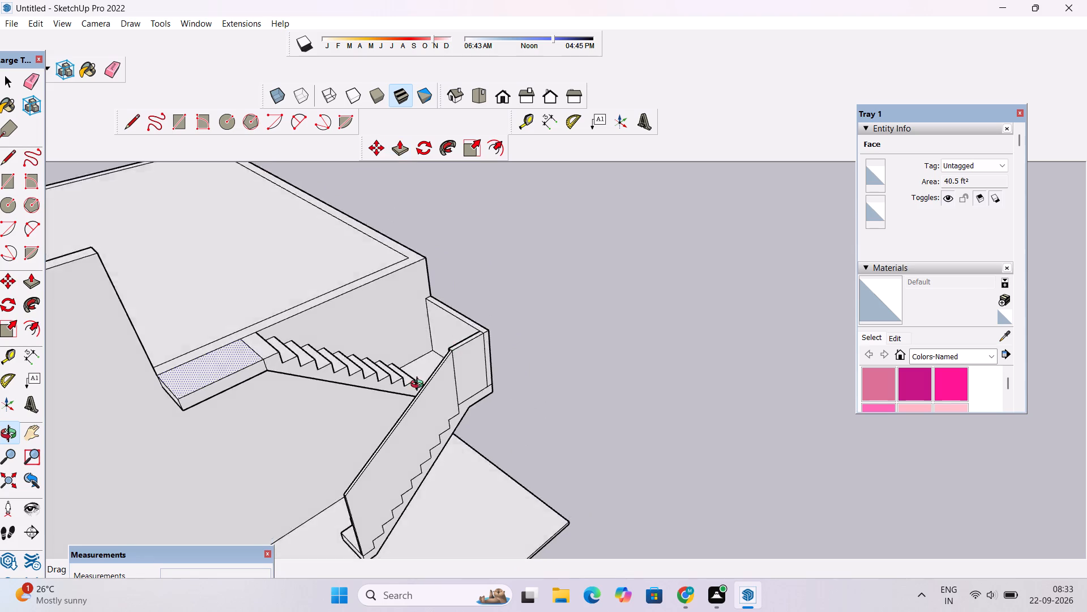
pyautogui.moveTo(420, 385); pyautogui.dragTo(172, 413)
pyautogui.scroll(-4, 213, 385)
pyautogui.keyDown('shift'); pyautogui.moveTo(281, 345); pyautogui.dragTo(272, 480); pyautogui.keyUp('shift')
pyautogui.scroll(3, 289, 390)
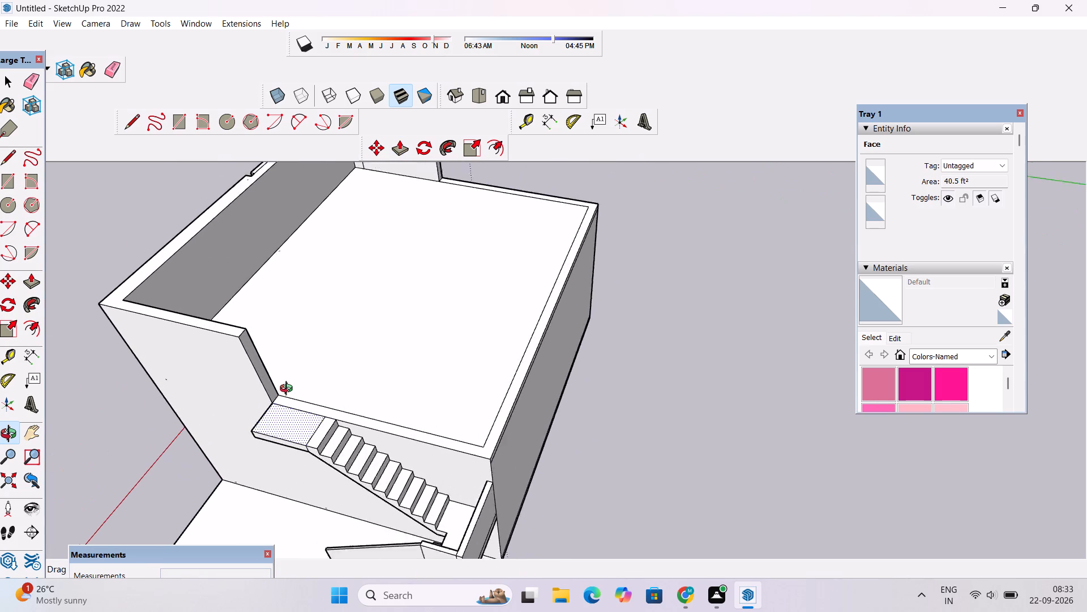
pyautogui.scroll(2, 289, 390)
pyautogui.scroll(3, 267, 432)
pyautogui.moveTo(259, 449); pyautogui.dragTo(282, 415)
pyautogui.moveTo(279, 421); pyautogui.dragTo(311, 441)
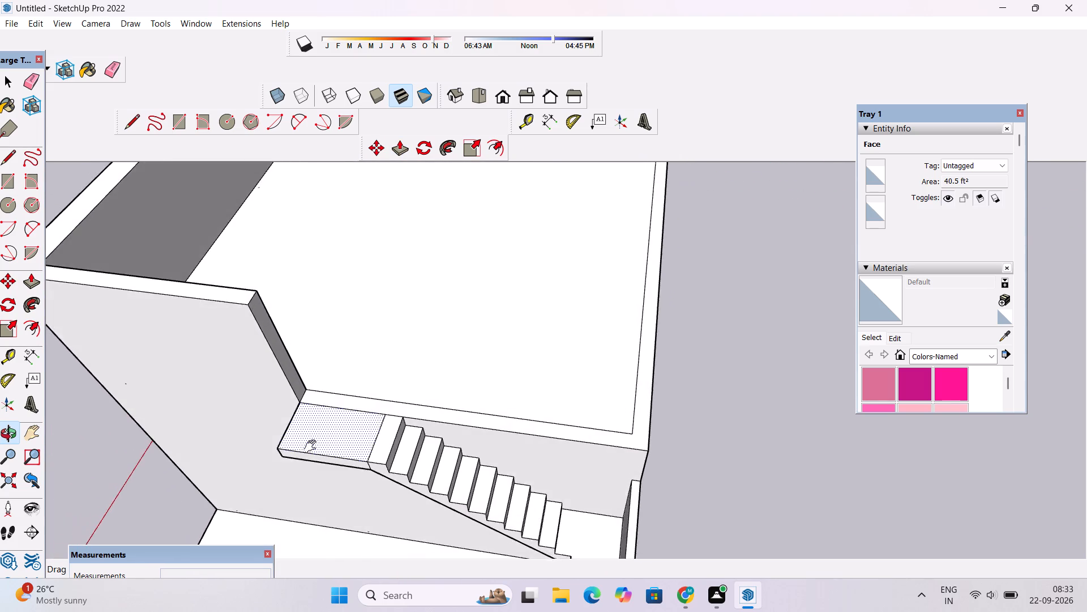
pyautogui.keyDown('shift'); pyautogui.moveTo(313, 447); pyautogui.dragTo(320, 401); pyautogui.keyUp('shift')
pyautogui.scroll(-4, 320, 401)
pyautogui.moveTo(355, 432); pyautogui.dragTo(377, 438)
pyautogui.moveTo(379, 440); pyautogui.dragTo(385, 407)
pyautogui.moveTo(349, 410); pyautogui.dragTo(361, 419)
# Place a guide line 1' inward from the outer end edge of the upper landing.
pyautogui.scroll(2, 337, 401)
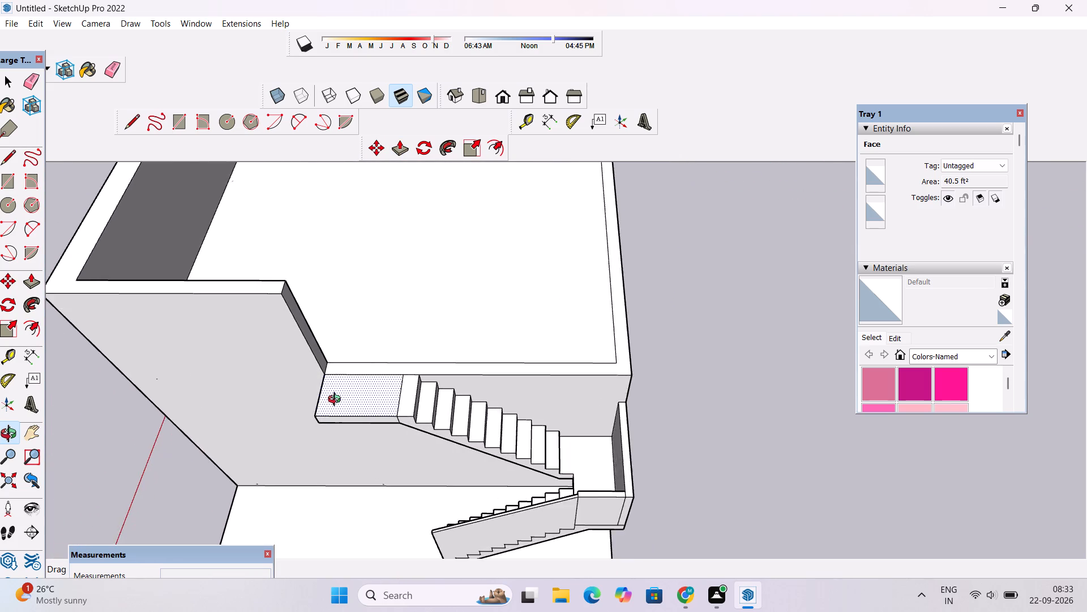
pyautogui.scroll(3, 337, 401)
pyautogui.press('t')
pyautogui.scroll(3, 335, 400)
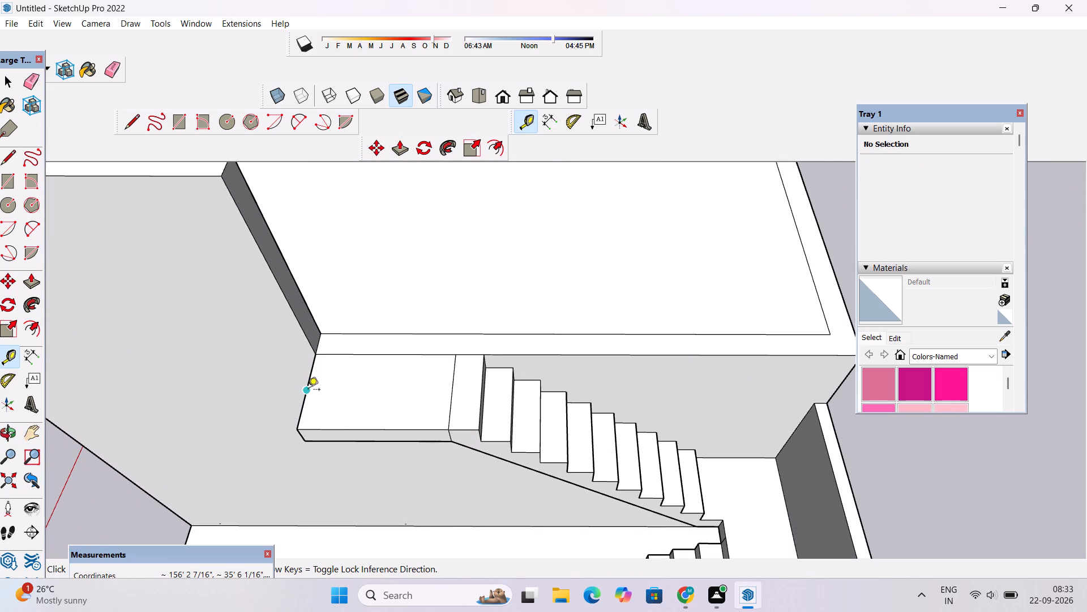
pyautogui.click(307, 392)
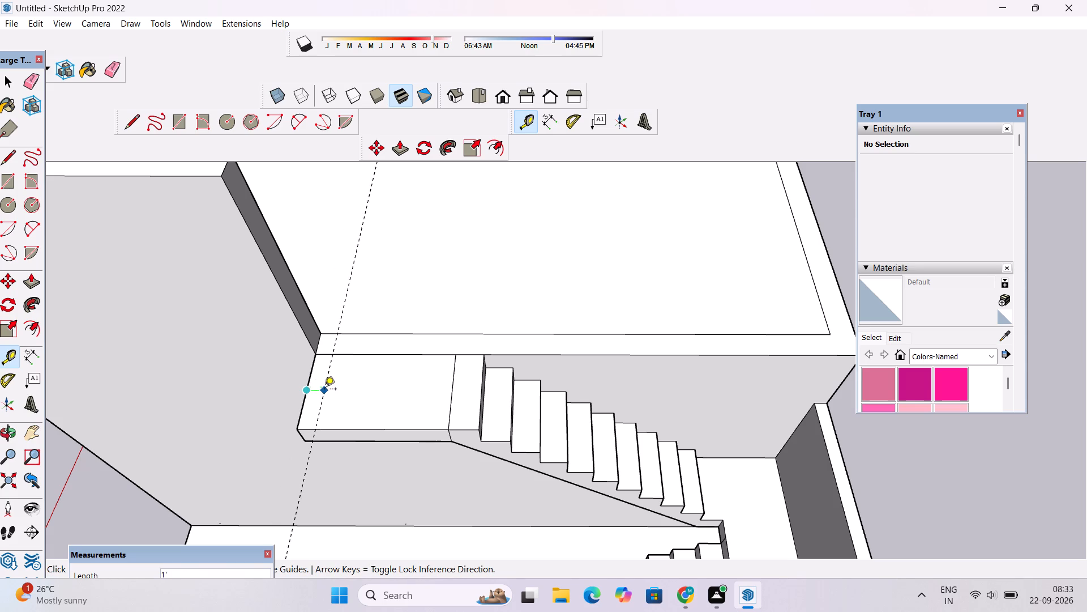
pyautogui.write("1'")
pyautogui.press('Return')
# Draw a line about 4' 11" long across the upper landing along the guide, and erase the guide.
pyautogui.press('l')
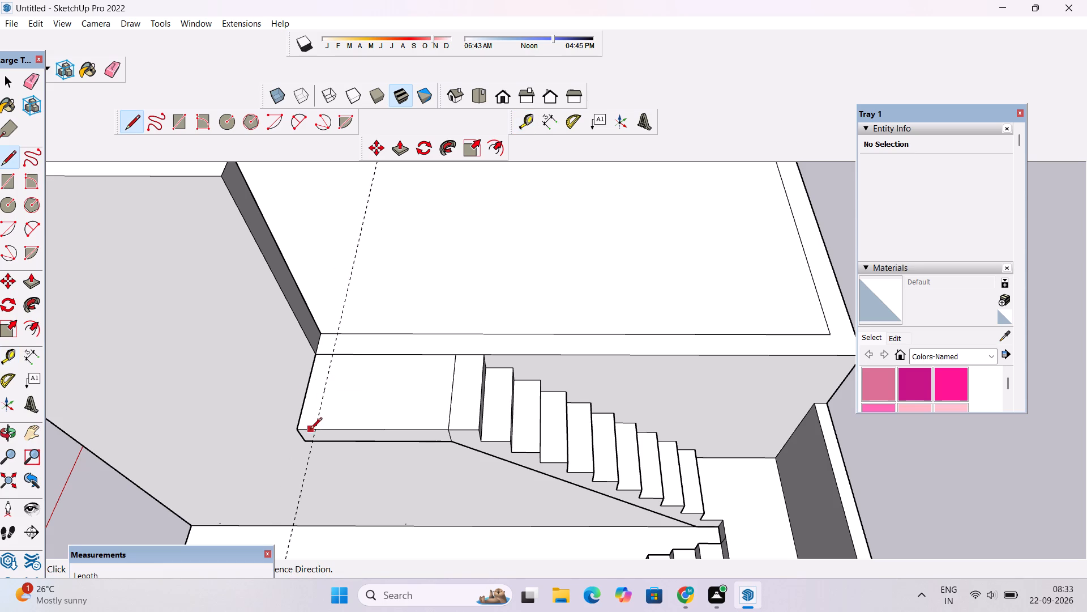
pyautogui.click(314, 430)
pyautogui.click(332, 355)
pyautogui.press('space')
pyautogui.scroll(-6, 331, 354)
pyautogui.press('e')
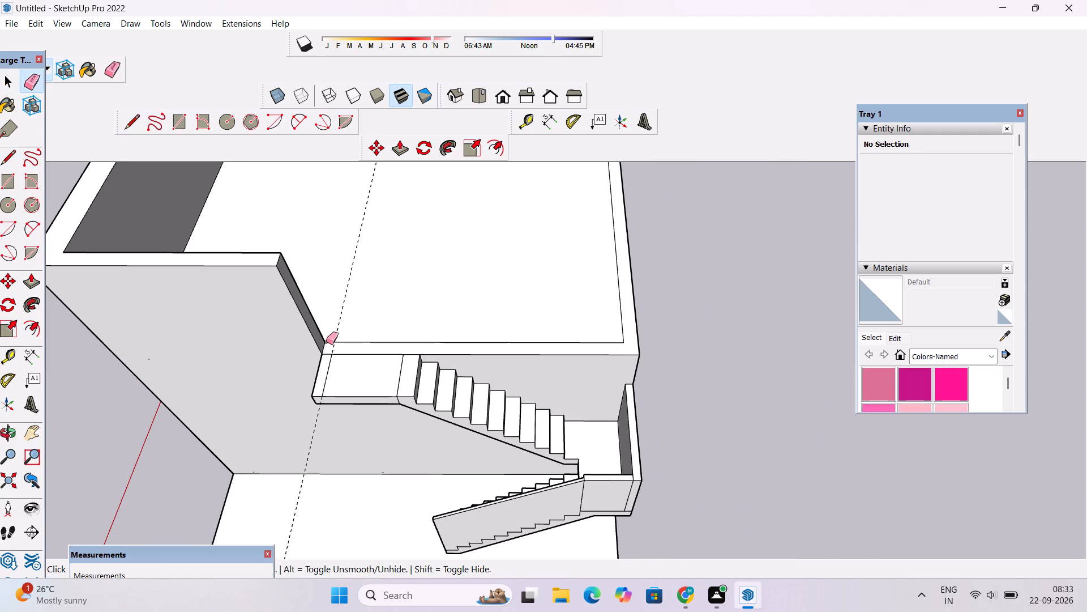
pyautogui.moveTo(337, 311); pyautogui.dragTo(341, 317)
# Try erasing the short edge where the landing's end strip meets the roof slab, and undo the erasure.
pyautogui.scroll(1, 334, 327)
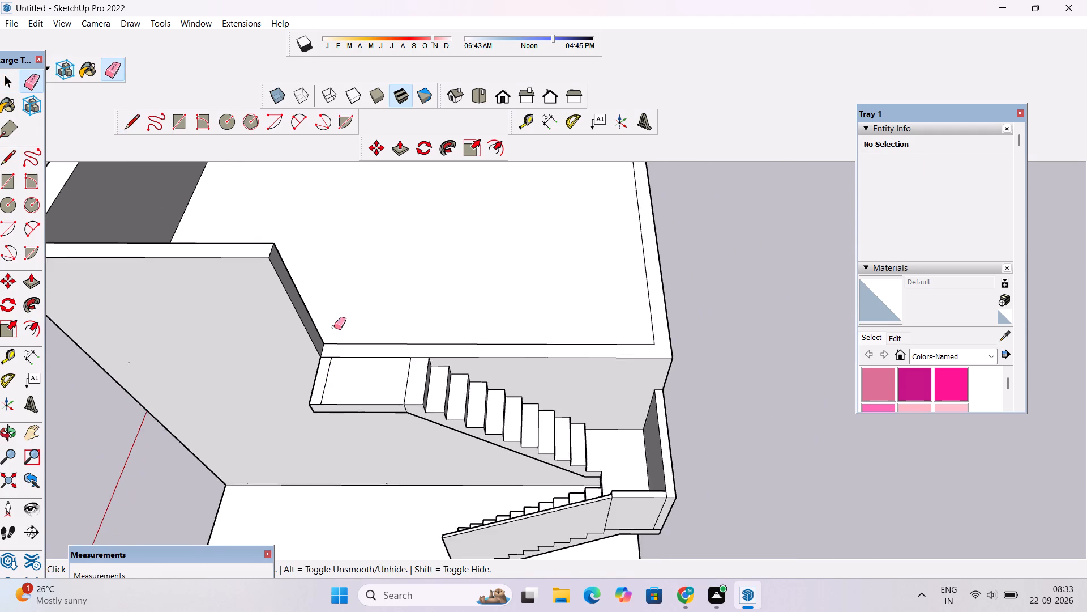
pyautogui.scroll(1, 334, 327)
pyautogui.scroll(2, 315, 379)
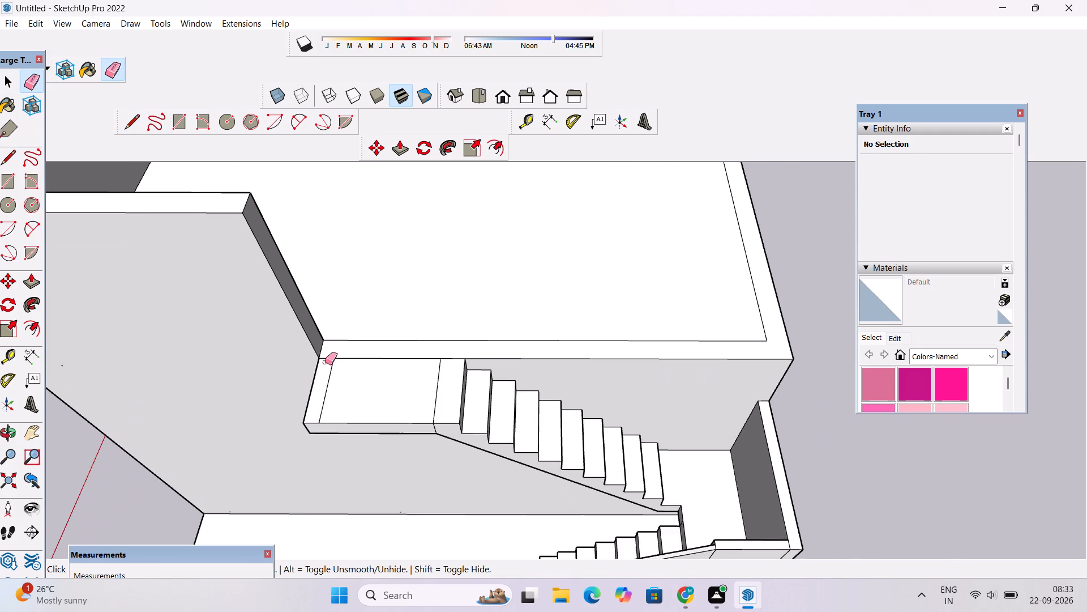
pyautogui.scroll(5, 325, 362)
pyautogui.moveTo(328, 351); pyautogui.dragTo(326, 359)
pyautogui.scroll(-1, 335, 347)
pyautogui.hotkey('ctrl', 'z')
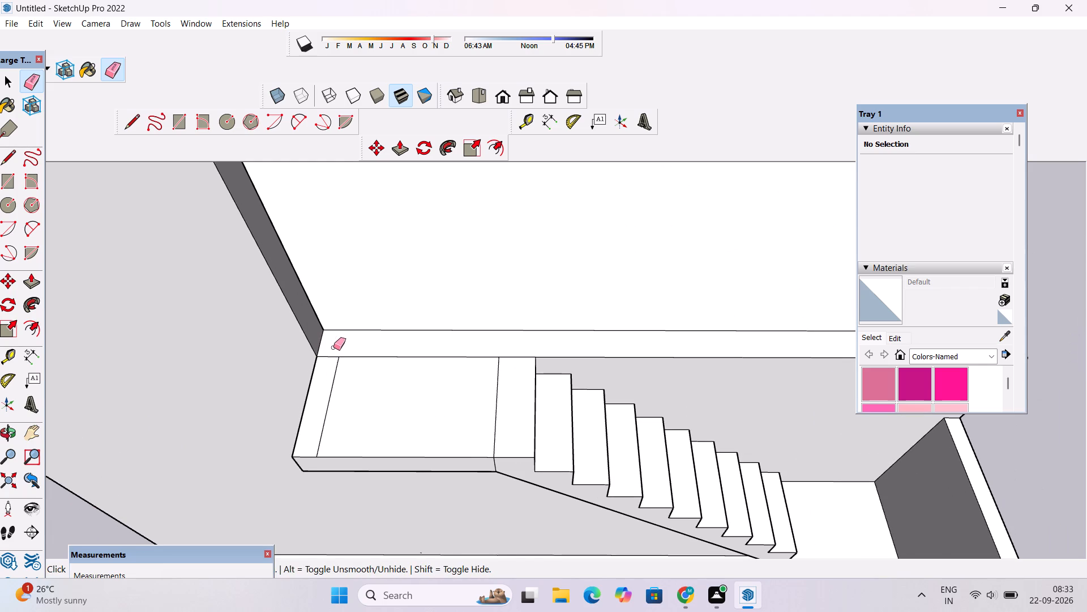
# Push/Pull the narrow strip at the upper landing's end up 13' to the parapet top, forming a wall.
pyautogui.press('p')
pyautogui.click(327, 390)
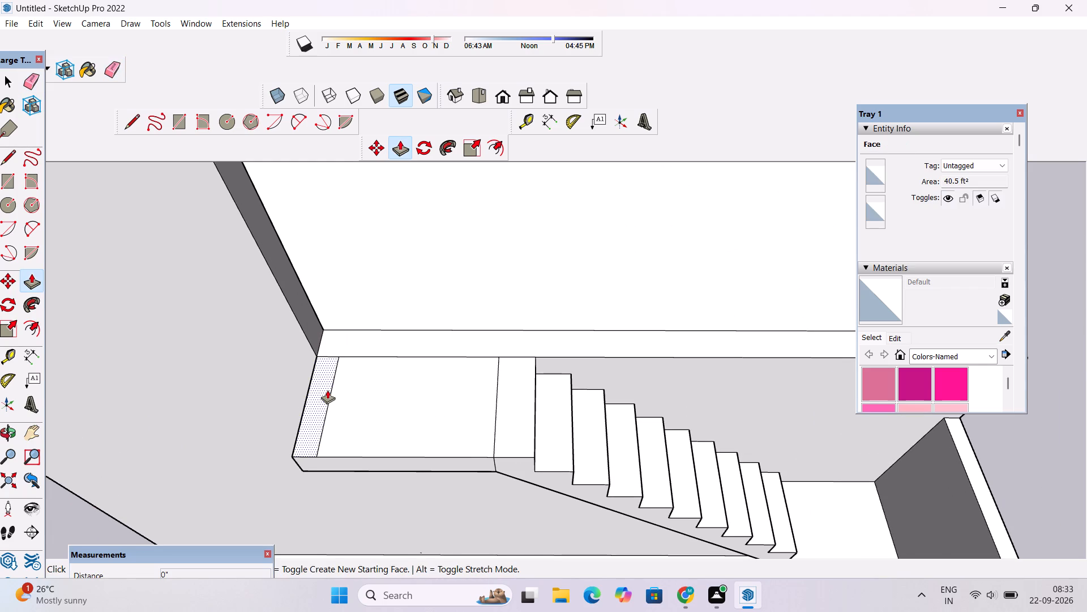
pyautogui.scroll(-7, 324, 372)
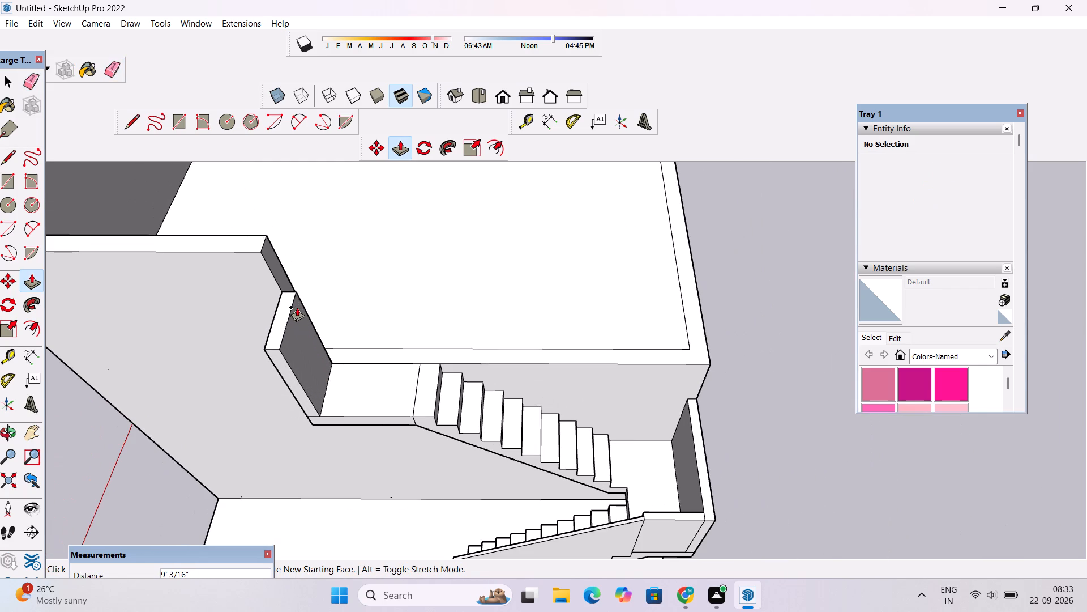
pyautogui.click(213, 254)
# Examine the new landing end wall and the staircase from the slab side and above the roof.
pyautogui.press('o')
pyautogui.scroll(-5, 238, 265)
pyautogui.moveTo(446, 349); pyautogui.dragTo(270, 308)
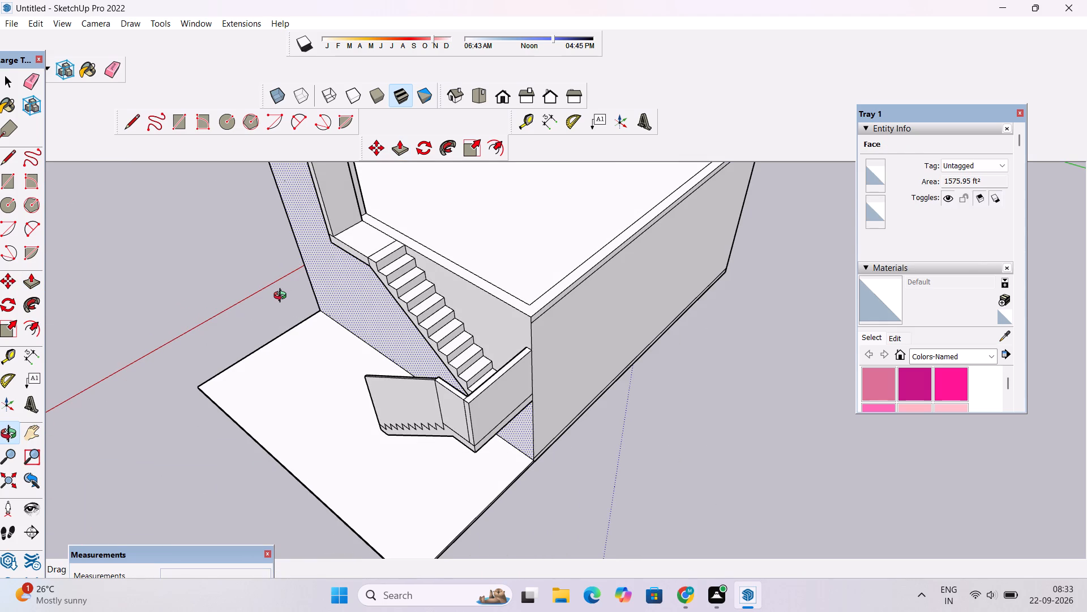
pyautogui.scroll(-5, 283, 297)
pyautogui.keyDown('shift'); pyautogui.moveTo(299, 299); pyautogui.dragTo(303, 377); pyautogui.keyUp('shift')
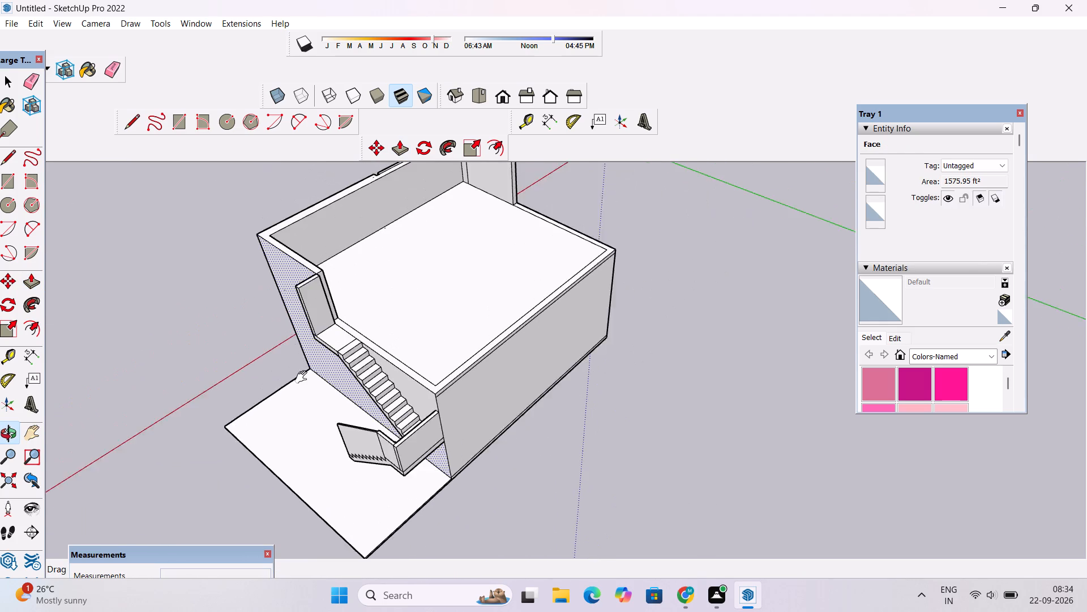
pyautogui.keyDown('shift'); pyautogui.moveTo(303, 377); pyautogui.dragTo(305, 380); pyautogui.keyUp('shift')
pyautogui.scroll(2, 315, 341)
pyautogui.moveTo(315, 341); pyautogui.dragTo(393, 347)
pyautogui.moveTo(365, 399); pyautogui.dragTo(478, 381)
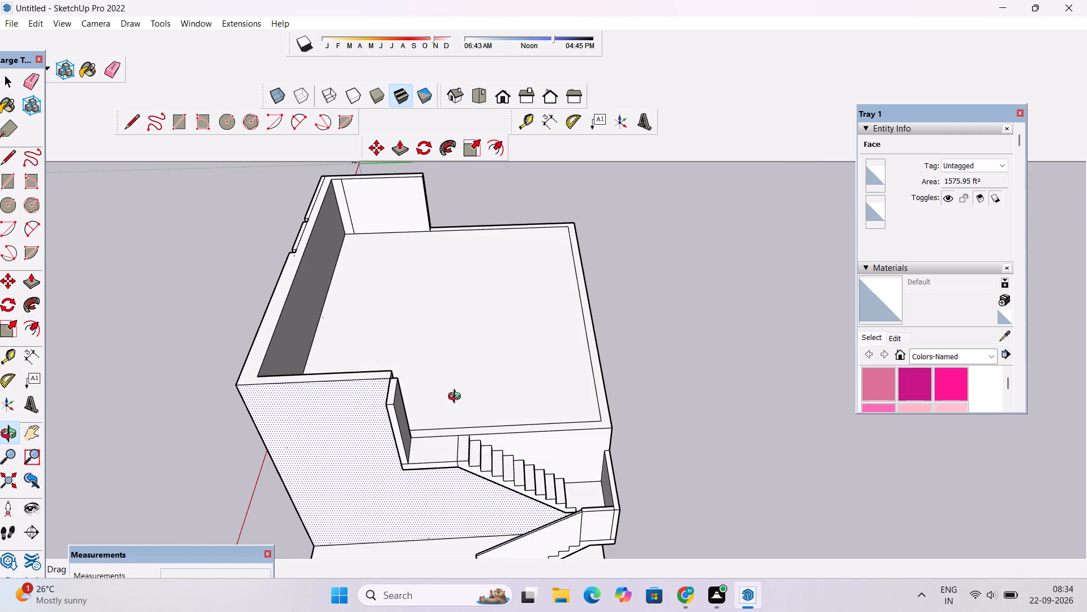
pyautogui.moveTo(457, 399); pyautogui.dragTo(443, 387)
pyautogui.scroll(1, 431, 363)
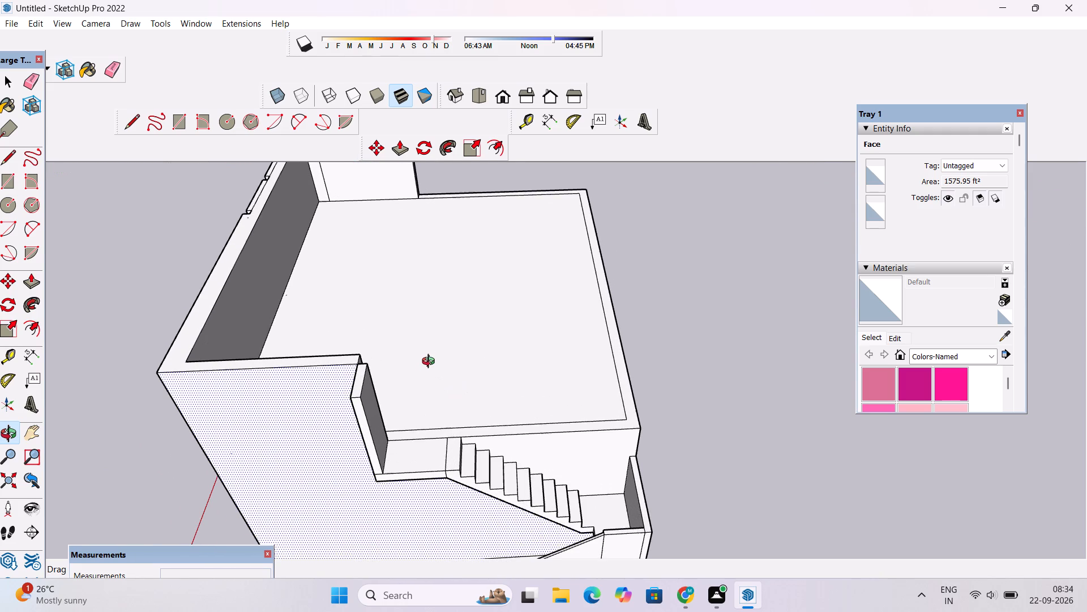
pyautogui.scroll(3, 431, 363)
pyautogui.scroll(-4, 431, 363)
pyautogui.scroll(1, 431, 363)
pyautogui.scroll(-10, 431, 363)
# Examine the whole house from the front and side, checking how the staircase and landing wall appear beside the facade.
pyautogui.moveTo(512, 351); pyautogui.dragTo(412, 333)
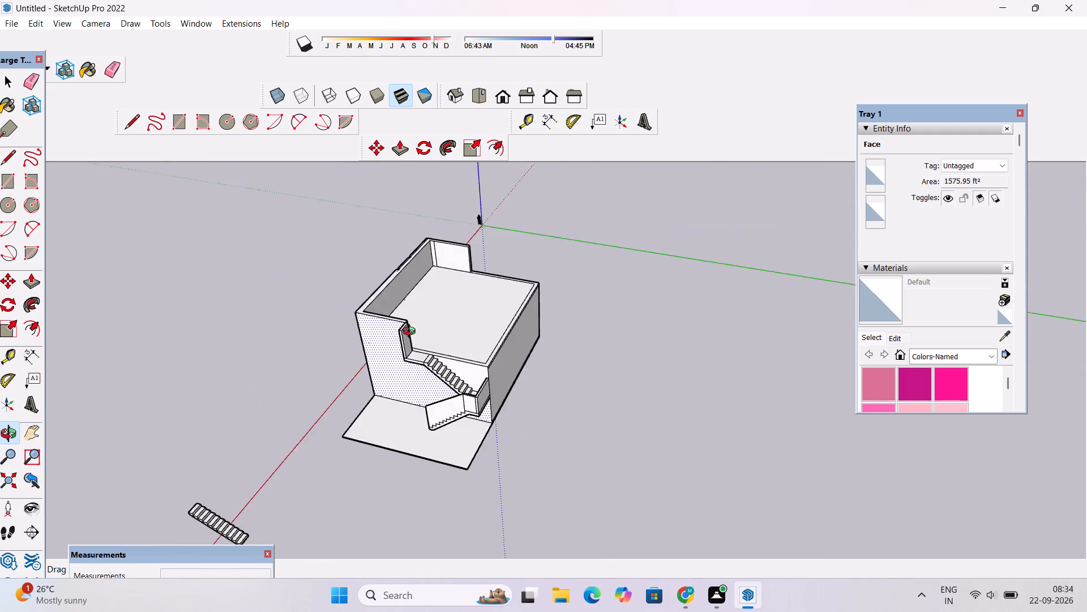
pyautogui.moveTo(412, 333); pyautogui.dragTo(360, 282)
pyautogui.moveTo(365, 288); pyautogui.dragTo(592, 297)
pyautogui.scroll(-5, 562, 320)
pyautogui.moveTo(447, 373); pyautogui.dragTo(671, 309)
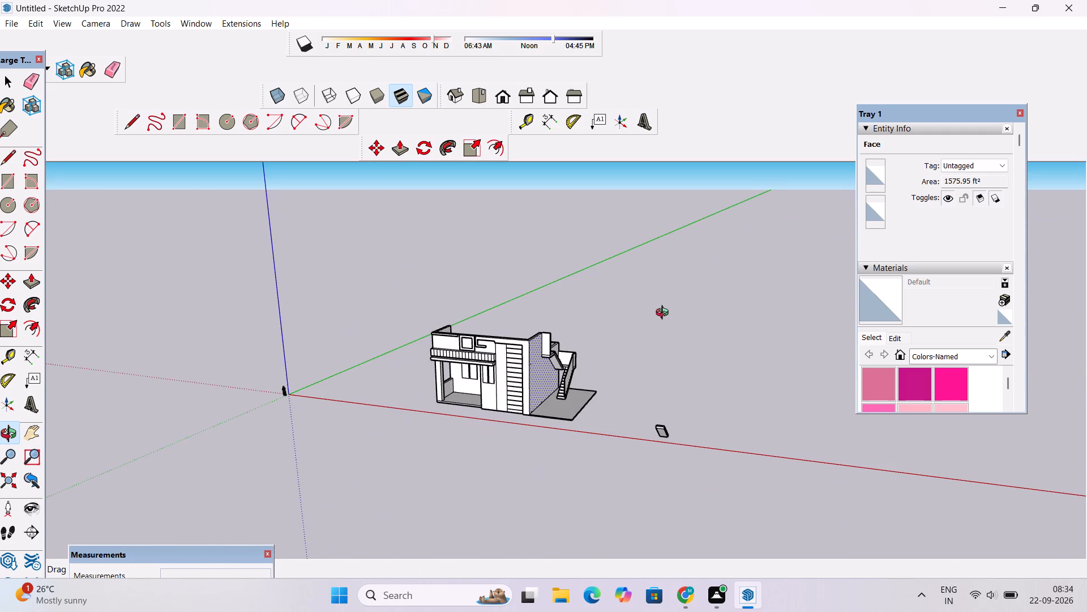
pyautogui.scroll(6, 543, 383)
pyautogui.scroll(-6, 491, 370)
pyautogui.moveTo(486, 359); pyautogui.dragTo(687, 348)
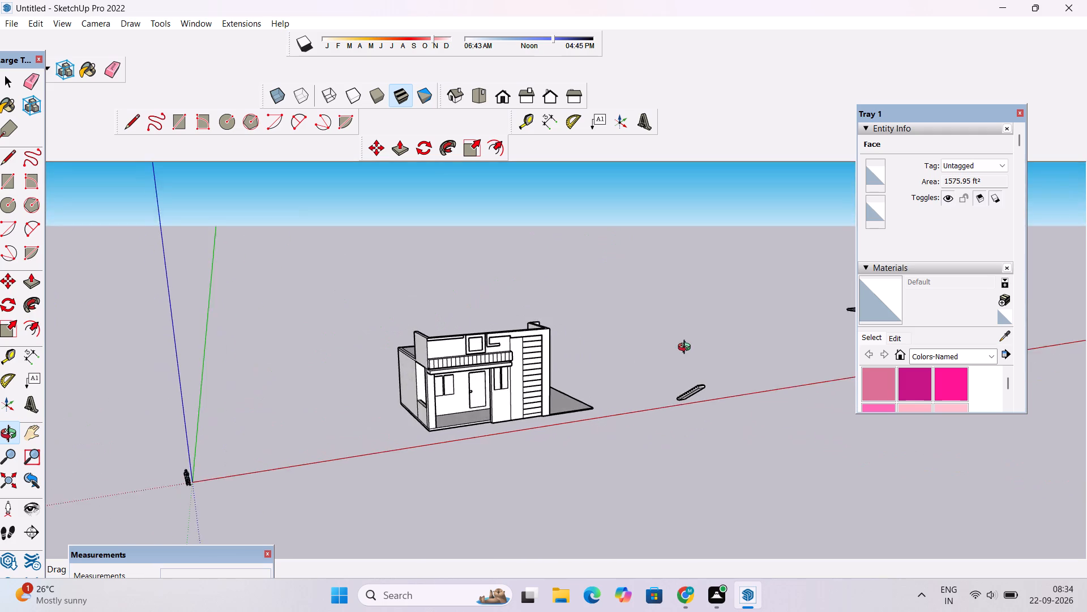
pyautogui.moveTo(687, 348); pyautogui.dragTo(563, 348)
pyautogui.scroll(6, 524, 346)
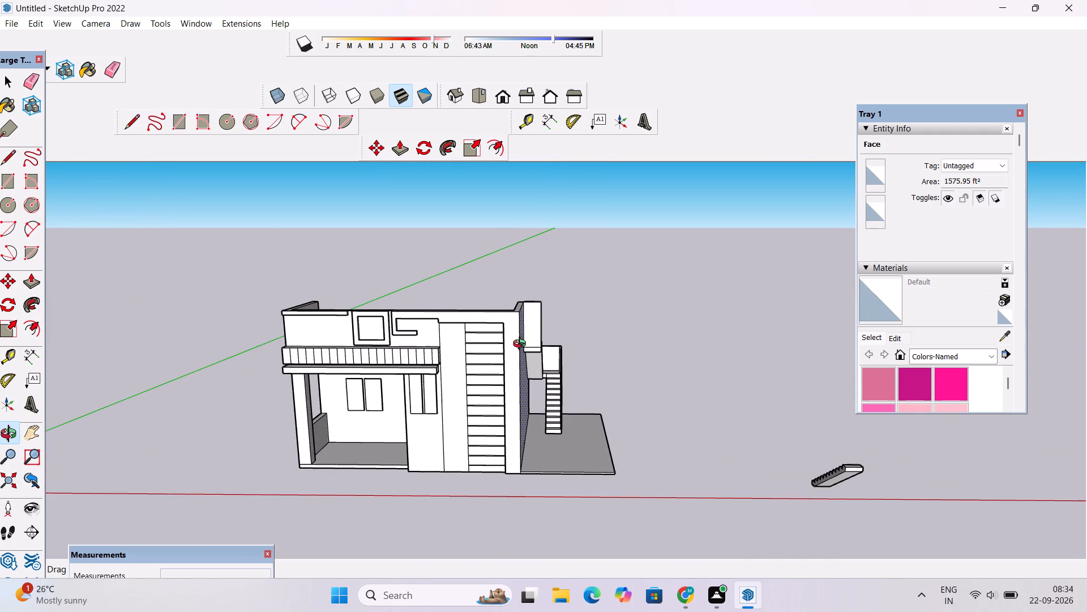
pyautogui.scroll(3, 522, 345)
pyautogui.moveTo(382, 375); pyautogui.dragTo(504, 344)
pyautogui.scroll(-2, 507, 335)
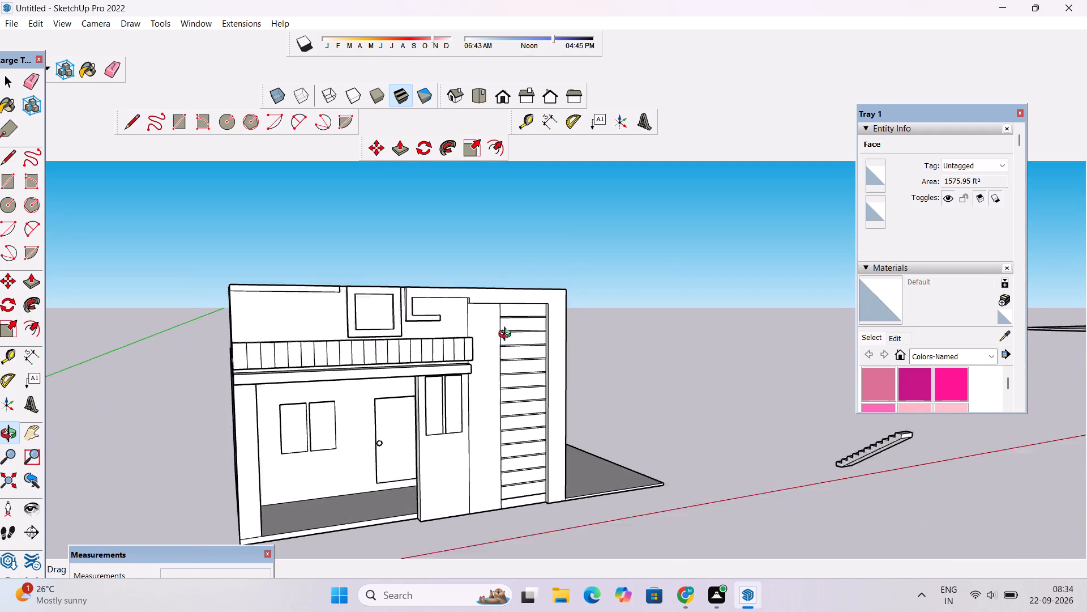
pyautogui.scroll(-8, 507, 335)
pyautogui.moveTo(680, 331); pyautogui.dragTo(613, 380)
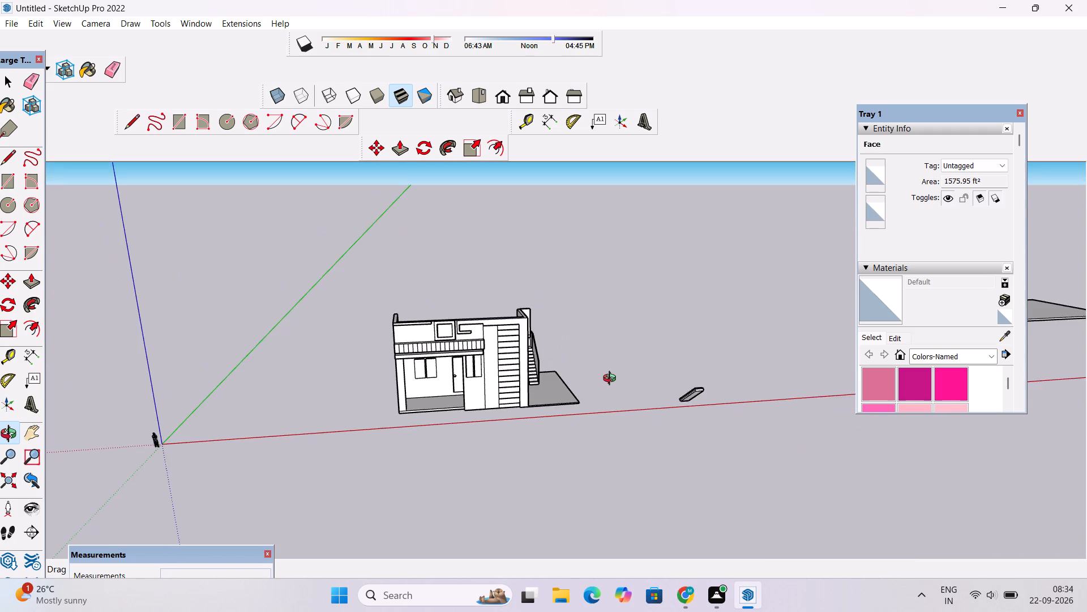
pyautogui.scroll(8, 610, 376)
pyautogui.keyDown('shift'); pyautogui.moveTo(599, 370); pyautogui.dragTo(508, 372); pyautogui.keyUp('shift')
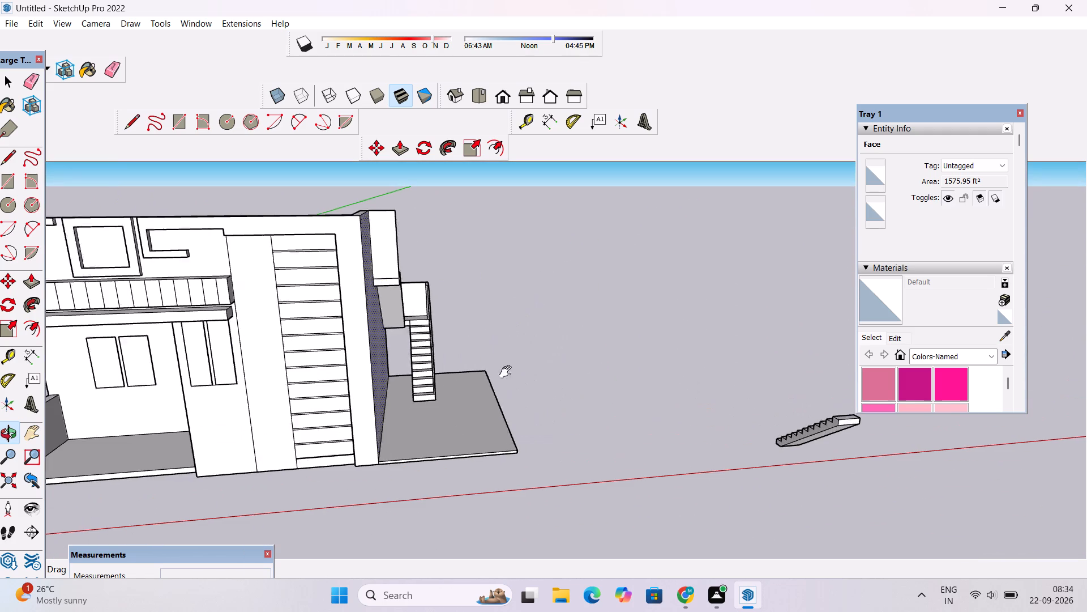
# Push/Pull the top of the upper landing's end wall down about 3' 4", lowering it below the parapet.
pyautogui.keyDown('shift'); pyautogui.moveTo(508, 372); pyautogui.dragTo(503, 371); pyautogui.keyUp('shift')
pyautogui.scroll(-3, 496, 369)
pyautogui.moveTo(493, 379); pyautogui.dragTo(487, 403)
pyautogui.scroll(1, 444, 324)
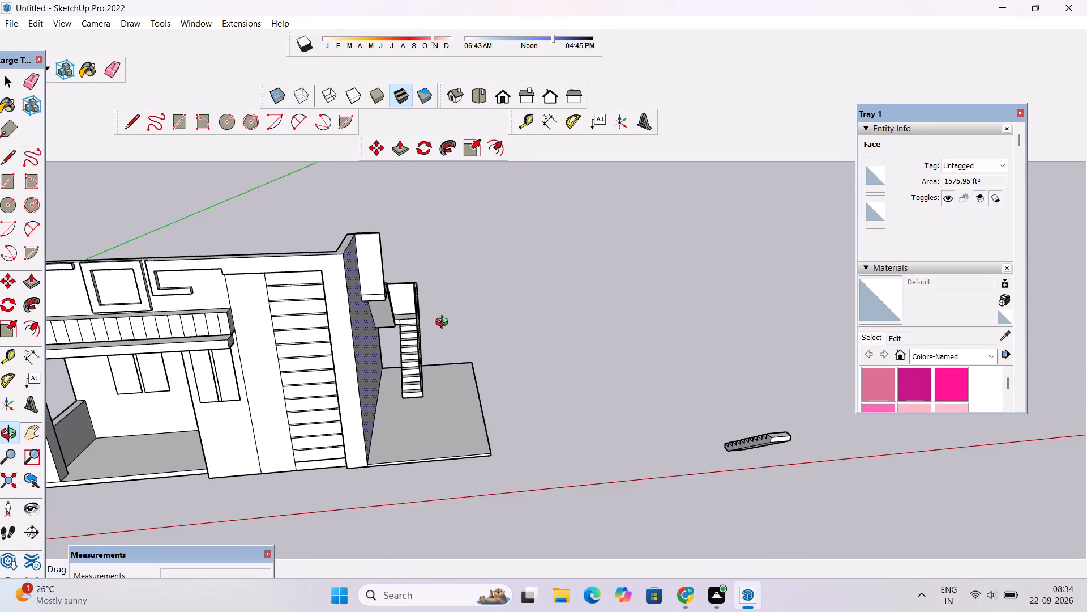
pyautogui.scroll(3, 444, 324)
pyautogui.moveTo(461, 315); pyautogui.dragTo(442, 325)
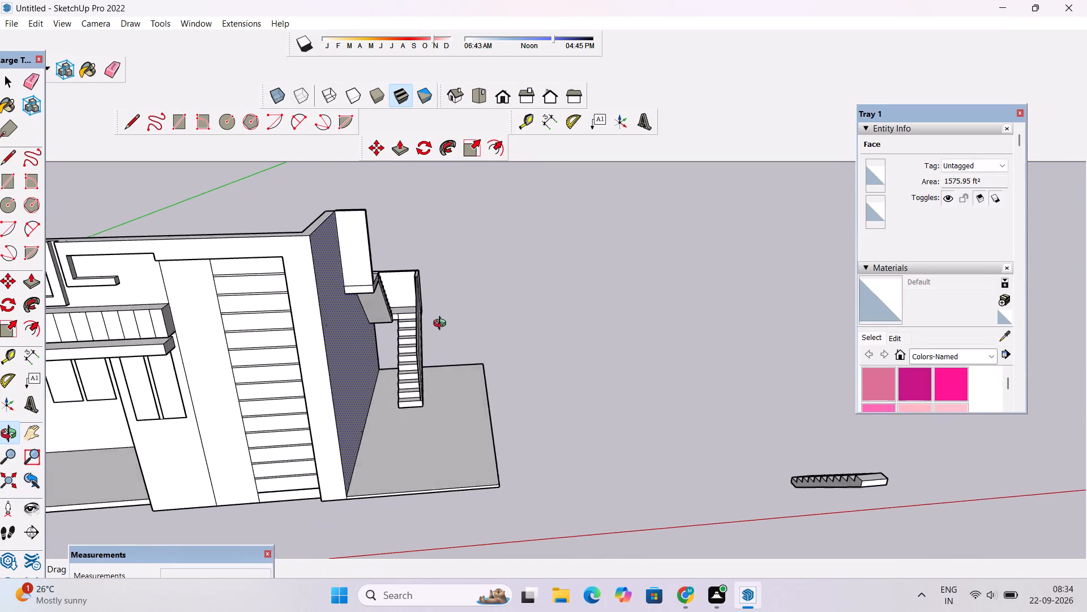
pyautogui.moveTo(442, 325); pyautogui.dragTo(326, 346)
pyautogui.scroll(4, 448, 300)
pyautogui.keyDown('shift'); pyautogui.moveTo(469, 285); pyautogui.dragTo(469, 385); pyautogui.keyUp('shift')
pyautogui.scroll(-5, 466, 379)
pyautogui.scroll(3, 449, 331)
pyautogui.moveTo(448, 339); pyautogui.dragTo(417, 369)
pyautogui.scroll(2, 386, 362)
pyautogui.keyDown('shift'); pyautogui.moveTo(388, 352); pyautogui.dragTo(380, 373); pyautogui.keyUp('shift')
pyautogui.keyDown('shift'); pyautogui.moveTo(394, 353); pyautogui.dragTo(356, 377); pyautogui.keyUp('shift')
pyautogui.scroll(3, 356, 373)
pyautogui.keyDown('shift'); pyautogui.moveTo(356, 373); pyautogui.dragTo(350, 344); pyautogui.keyUp('shift')
pyautogui.press('p')
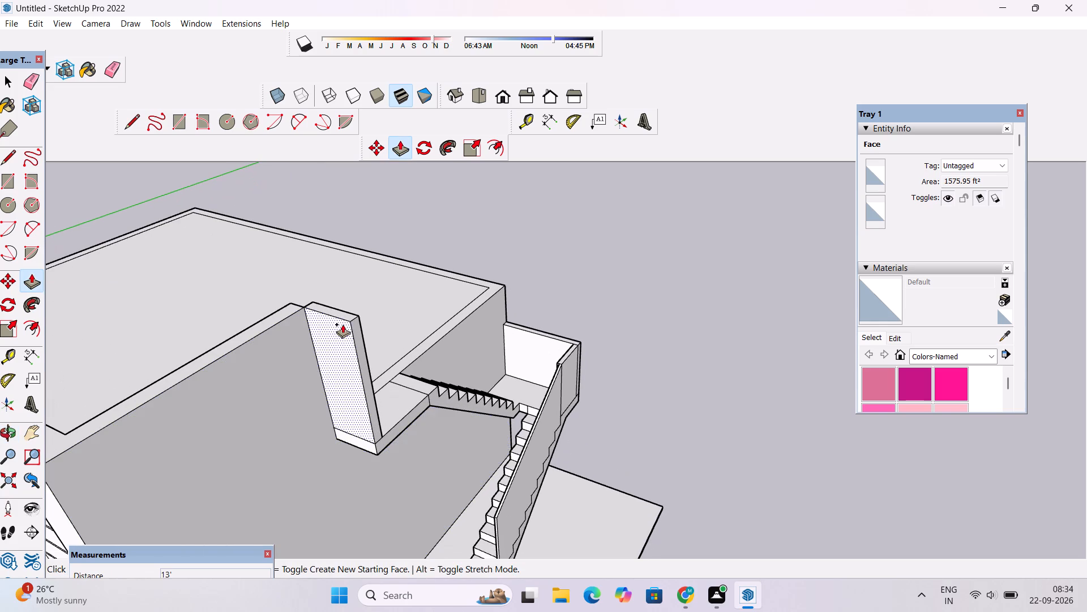
pyautogui.click(343, 315)
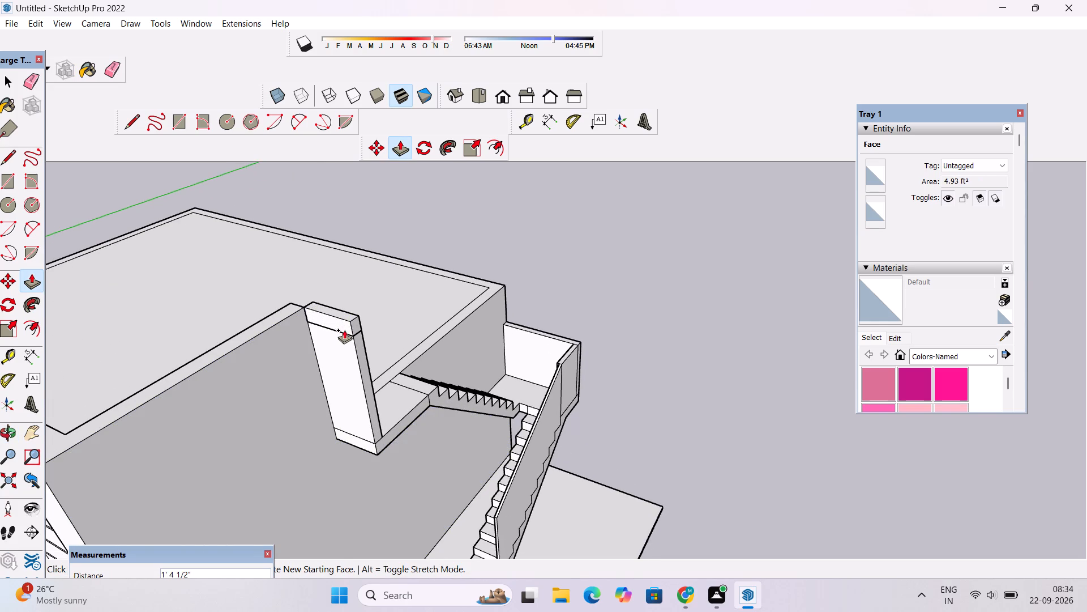
pyautogui.click(350, 350)
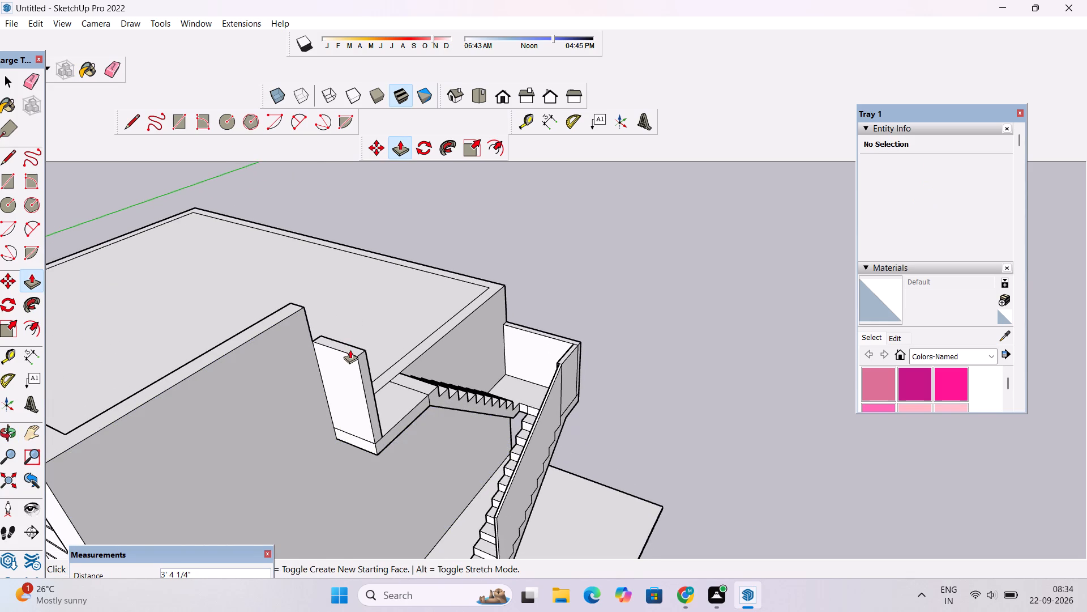
# Examine the lowered landing wall and both stair flights from above, and the house from the front and side.
pyautogui.press('o')
pyautogui.moveTo(517, 350); pyautogui.dragTo(102, 373)
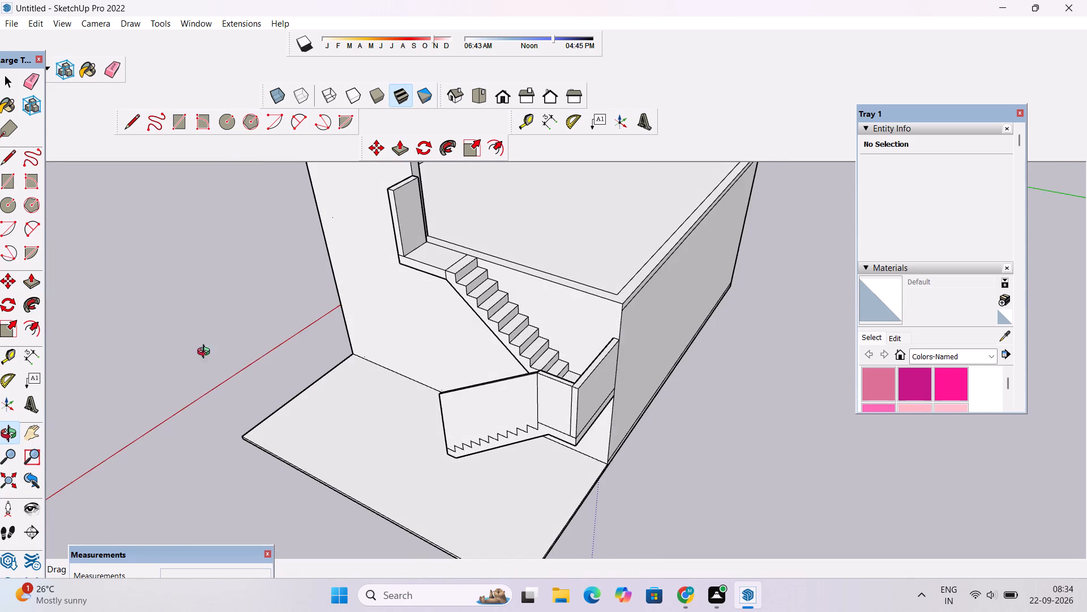
pyautogui.scroll(3, 530, 290)
pyautogui.moveTo(501, 329); pyautogui.dragTo(397, 469)
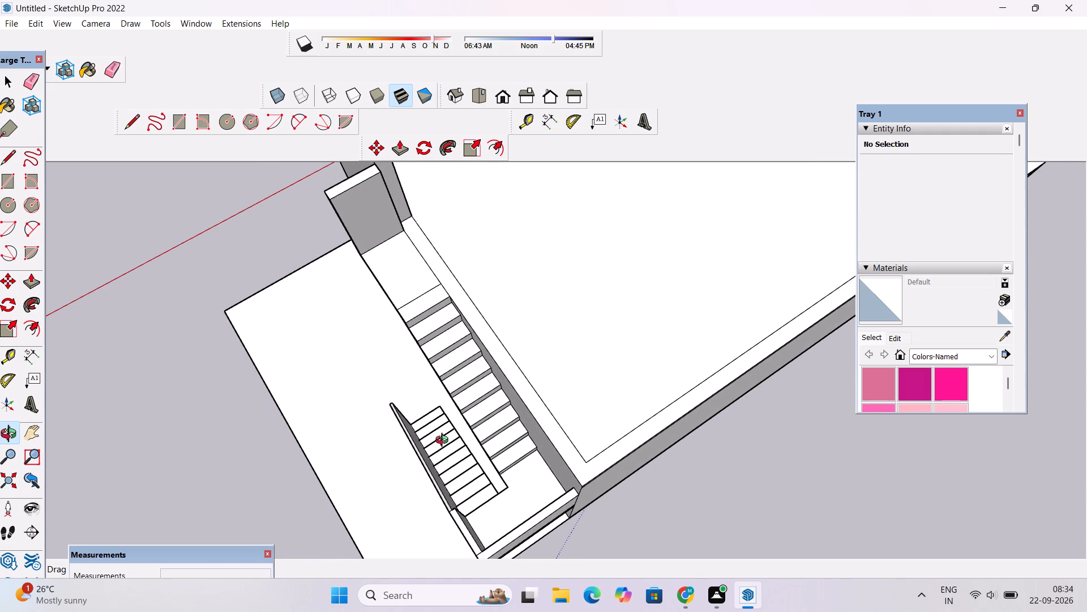
pyautogui.moveTo(444, 441); pyautogui.dragTo(418, 386)
pyautogui.keyDown('shift'); pyautogui.moveTo(421, 375); pyautogui.dragTo(436, 405); pyautogui.keyUp('shift')
pyautogui.scroll(2, 450, 426)
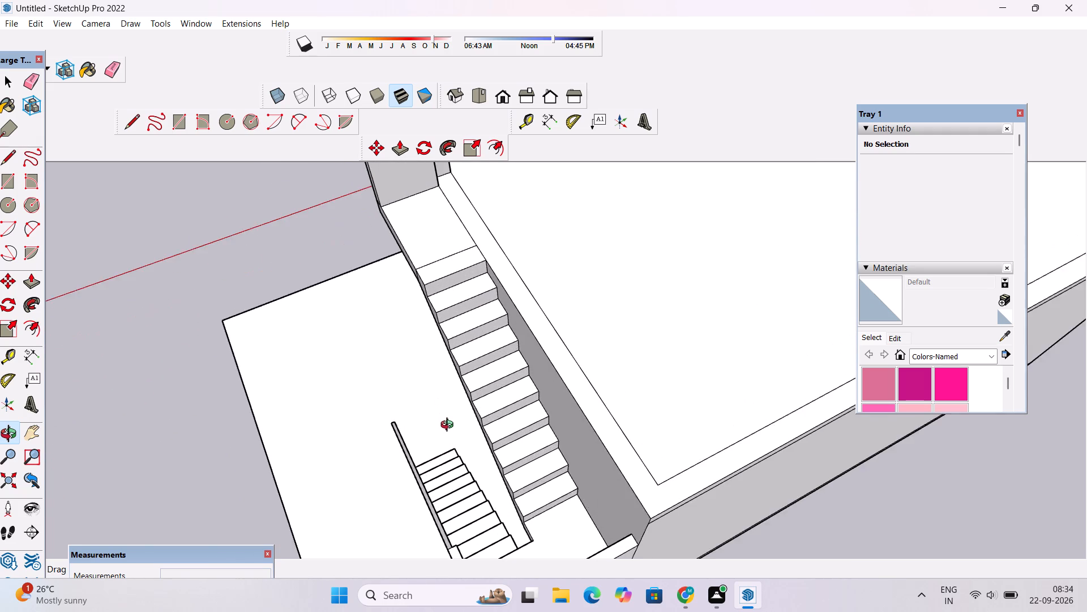
pyautogui.moveTo(494, 420); pyautogui.dragTo(746, 262)
pyautogui.scroll(-5, 697, 281)
pyautogui.moveTo(618, 348); pyautogui.dragTo(898, 250)
pyautogui.moveTo(684, 314); pyautogui.dragTo(786, 329)
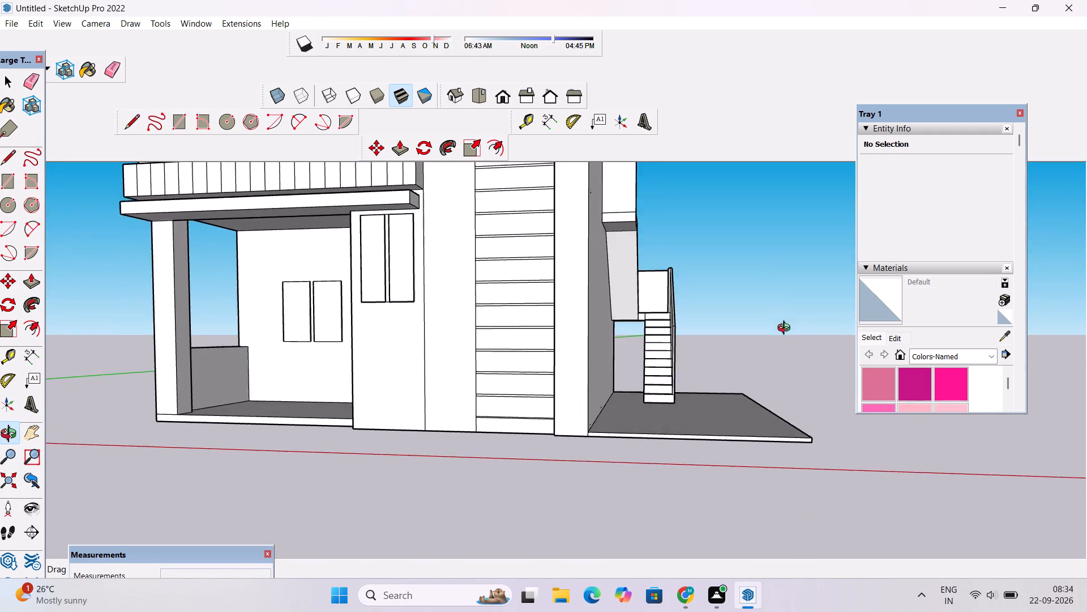
pyautogui.moveTo(786, 329); pyautogui.dragTo(798, 392)
pyautogui.scroll(1, 647, 275)
pyautogui.keyDown('shift'); pyautogui.moveTo(647, 267); pyautogui.dragTo(624, 345); pyautogui.keyUp('shift')
pyautogui.scroll(-4, 624, 328)
pyautogui.moveTo(626, 320); pyautogui.dragTo(670, 360)
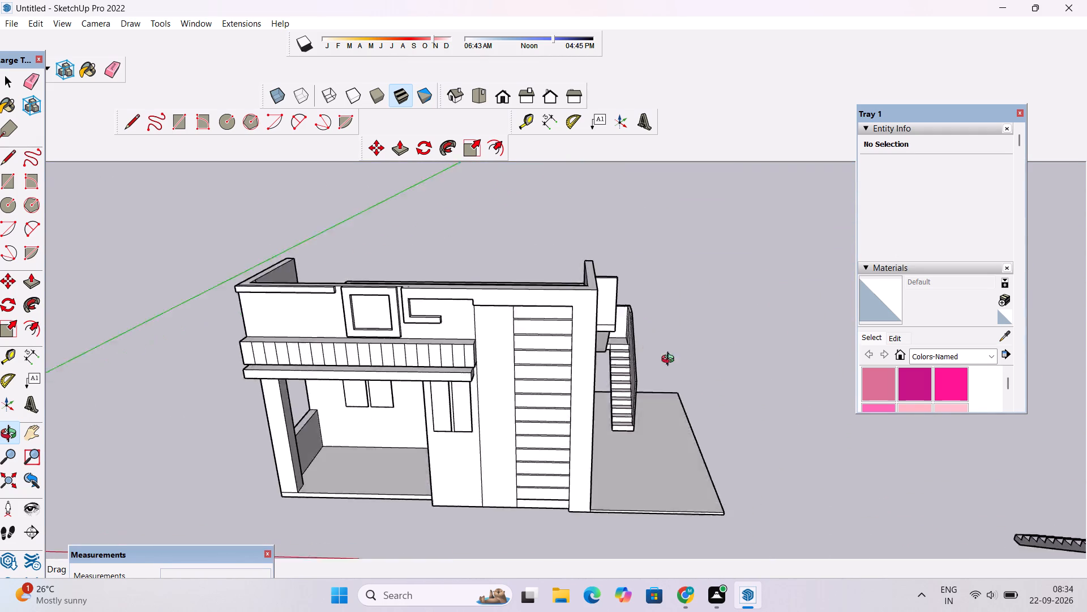
pyautogui.moveTo(670, 360); pyautogui.dragTo(584, 277)
pyautogui.moveTo(604, 318); pyautogui.dragTo(473, 320)
pyautogui.moveTo(504, 321); pyautogui.dragTo(431, 258)
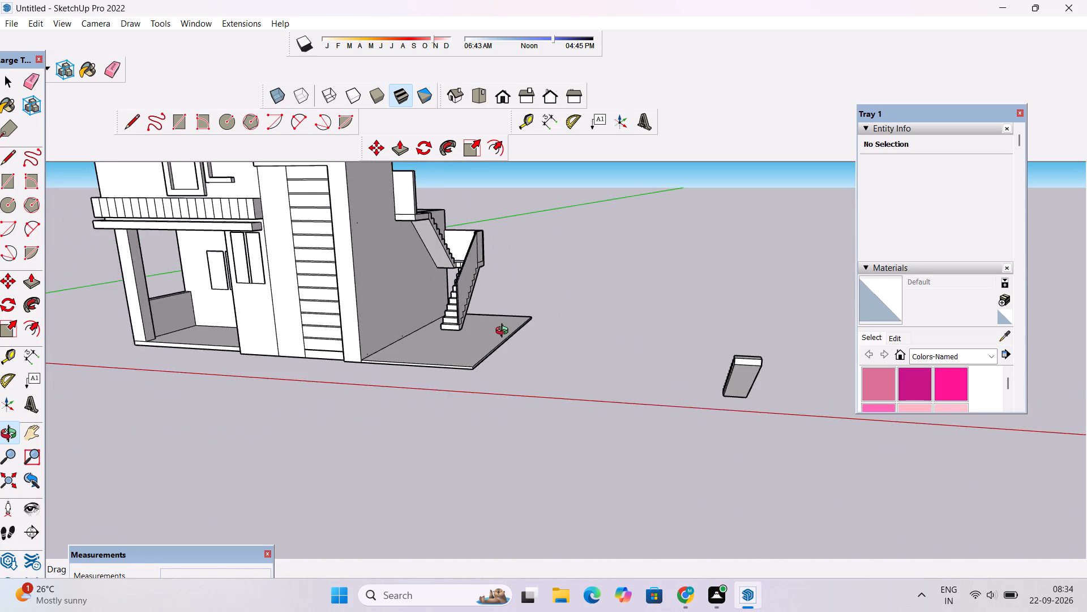
# Push/Pull the long outer edge face of the side ground slab about 7' 6" toward the house, narrowing the slab.
pyautogui.scroll(7, 504, 332)
pyautogui.moveTo(515, 375); pyautogui.dragTo(439, 402)
pyautogui.scroll(3, 430, 386)
pyautogui.keyDown('shift'); pyautogui.moveTo(432, 380); pyautogui.dragTo(469, 382); pyautogui.keyUp('shift')
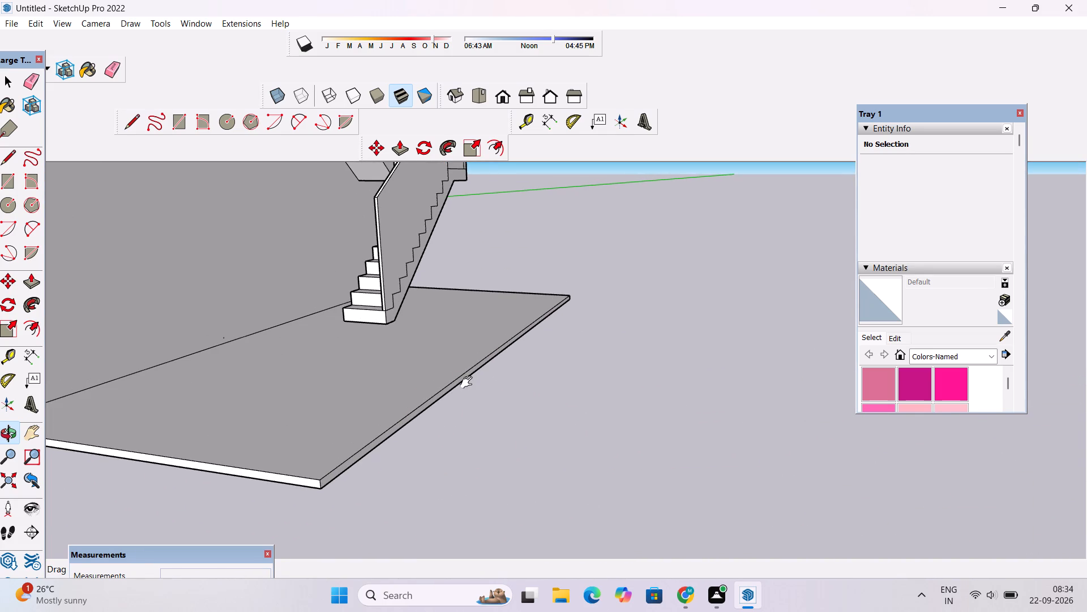
pyautogui.click(470, 389)
pyautogui.keyDown('shift'); pyautogui.moveTo(470, 392); pyautogui.dragTo(472, 393); pyautogui.keyUp('shift')
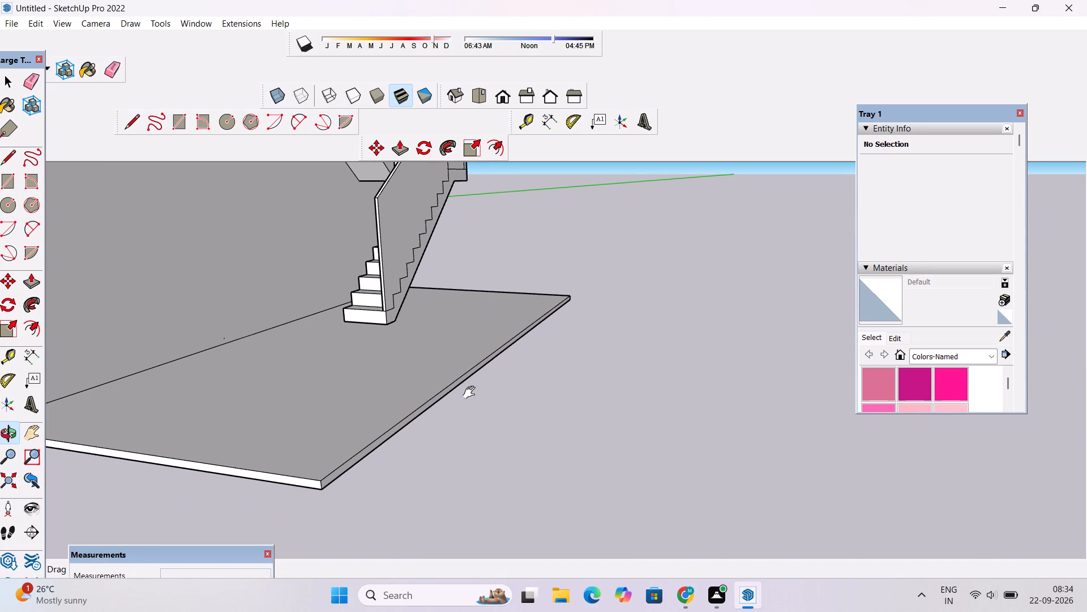
pyautogui.keyDown('shift'); pyautogui.moveTo(472, 393); pyautogui.dragTo(484, 380); pyautogui.keyUp('shift')
pyautogui.press('p')
pyautogui.click(461, 374)
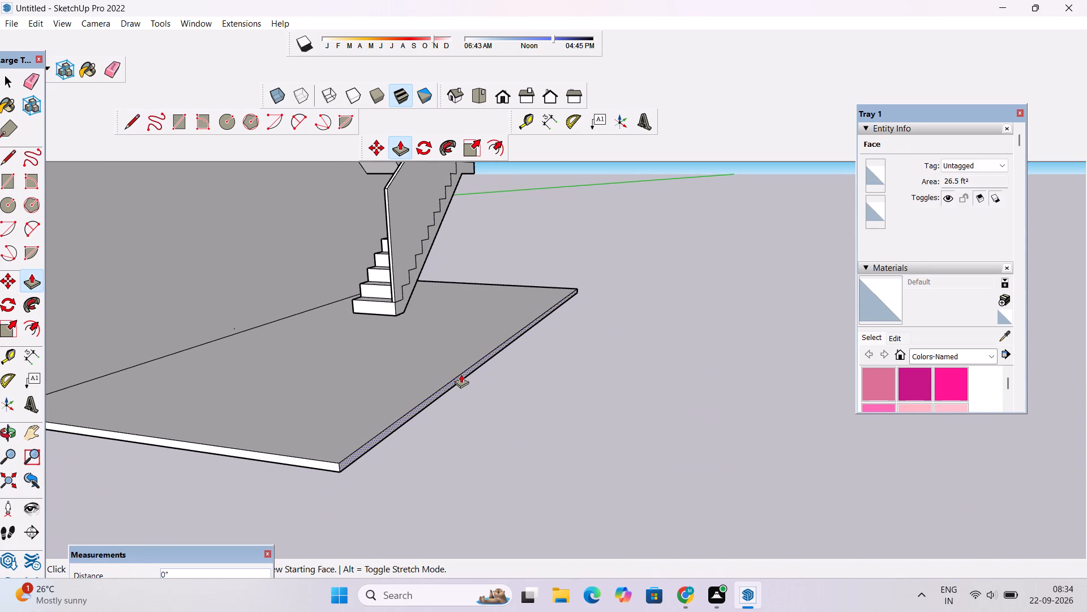
pyautogui.click(373, 326)
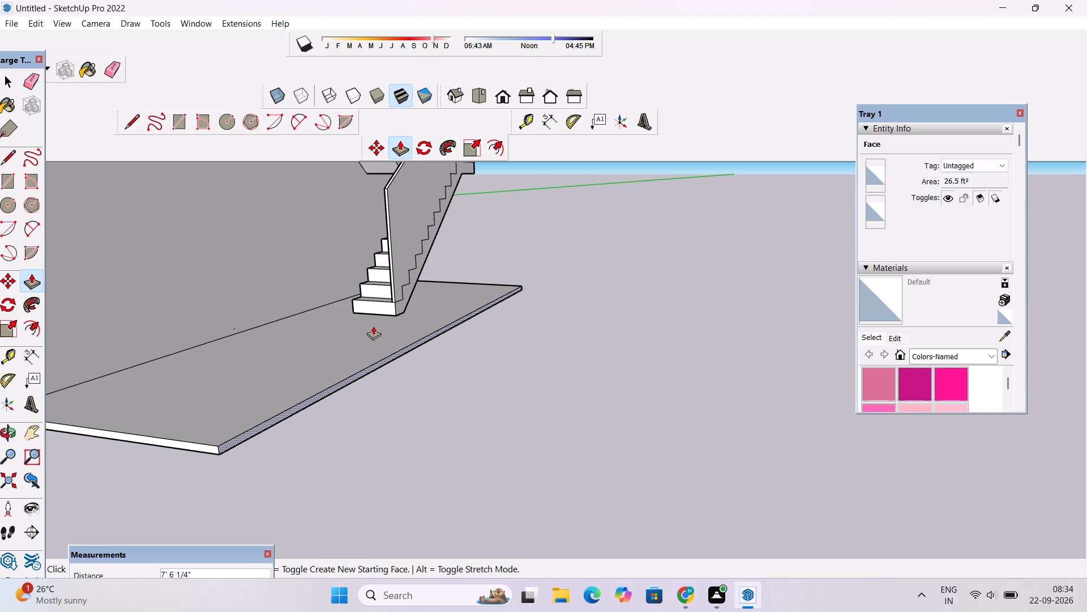
# Examine the whole house from the front and side, checking the narrowed slab's proportions beside the staircase and facade.
pyautogui.press('o')
pyautogui.scroll(-4, 375, 318)
pyautogui.moveTo(429, 305); pyautogui.dragTo(421, 398)
pyautogui.scroll(-6, 421, 398)
pyautogui.moveTo(309, 432); pyautogui.dragTo(342, 422)
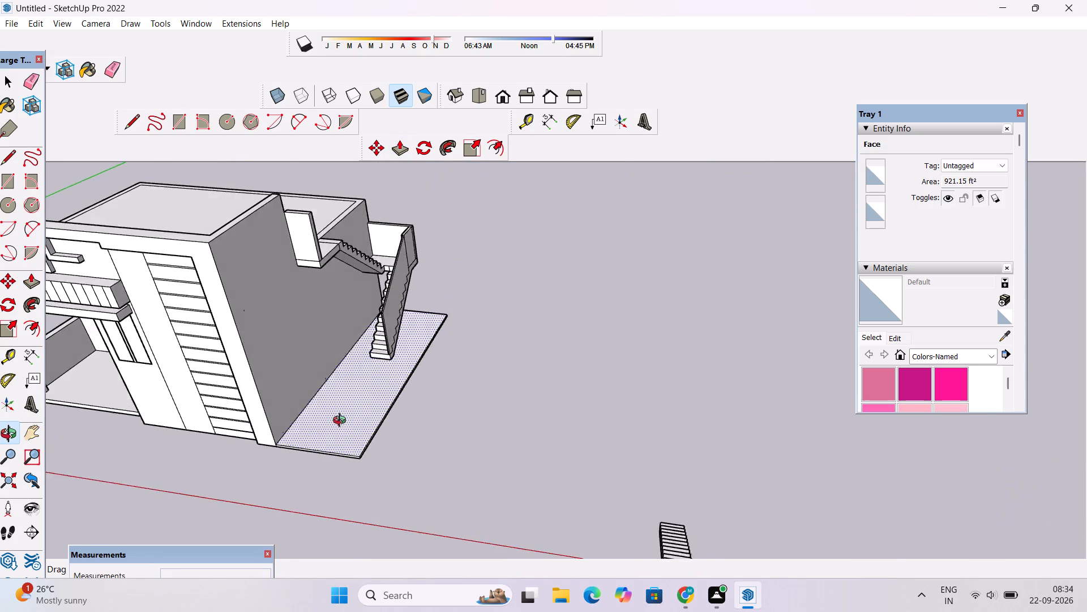
pyautogui.moveTo(342, 422); pyautogui.dragTo(498, 393)
pyautogui.moveTo(495, 393); pyautogui.dragTo(401, 394)
pyautogui.scroll(-3, 387, 389)
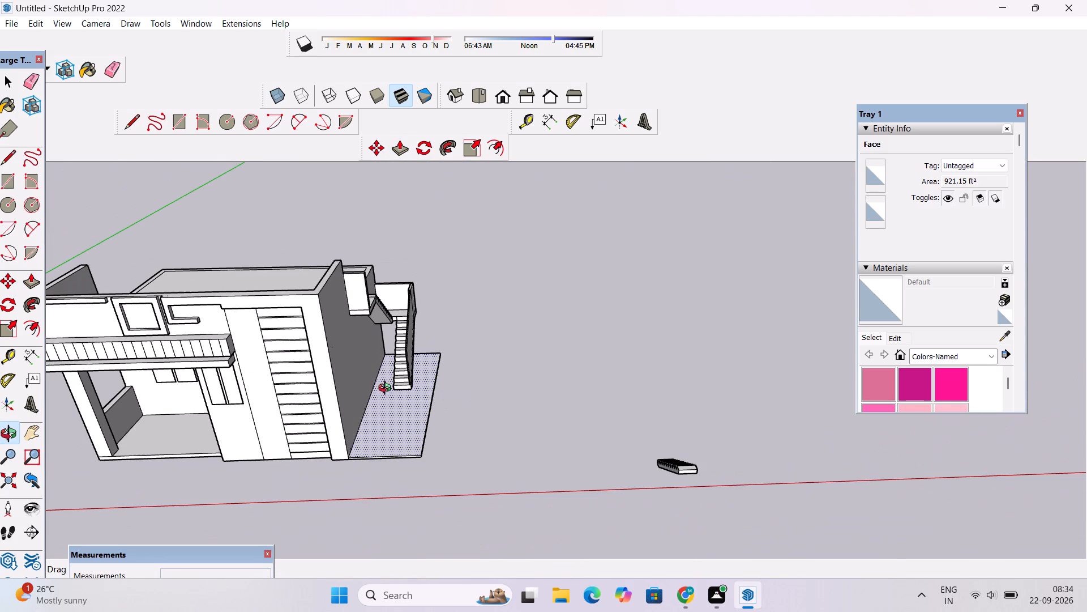
pyautogui.scroll(2, 387, 389)
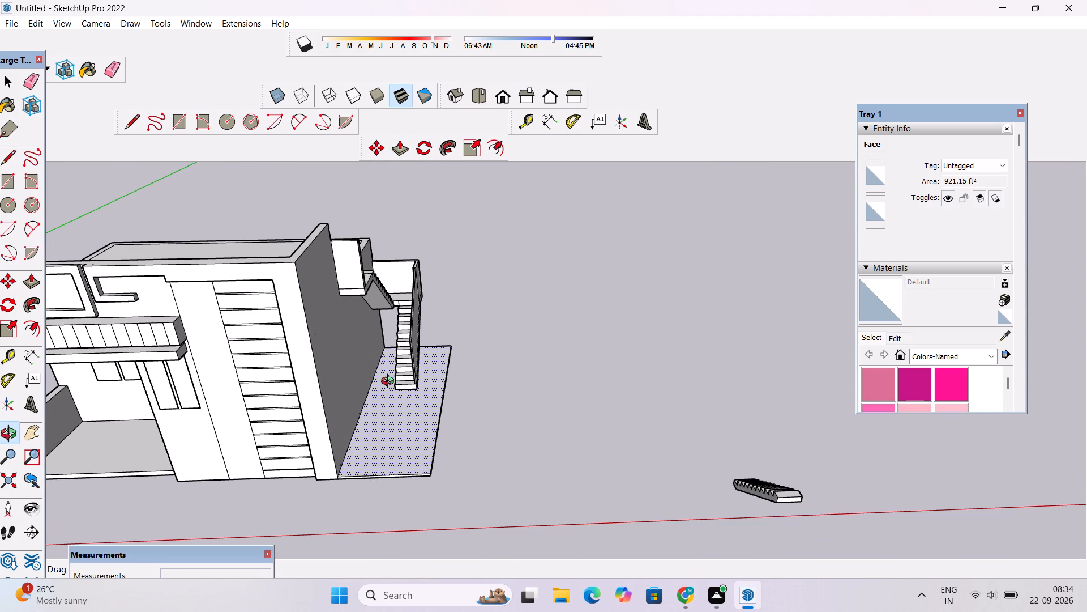
pyautogui.scroll(-3, 397, 382)
pyautogui.keyDown('shift'); pyautogui.moveTo(374, 411); pyautogui.dragTo(631, 337); pyautogui.keyUp('shift')
pyautogui.scroll(-3, 622, 351)
pyautogui.moveTo(613, 368); pyautogui.dragTo(612, 312)
pyautogui.keyDown('shift'); pyautogui.moveTo(610, 322); pyautogui.dragTo(518, 342); pyautogui.keyUp('shift')
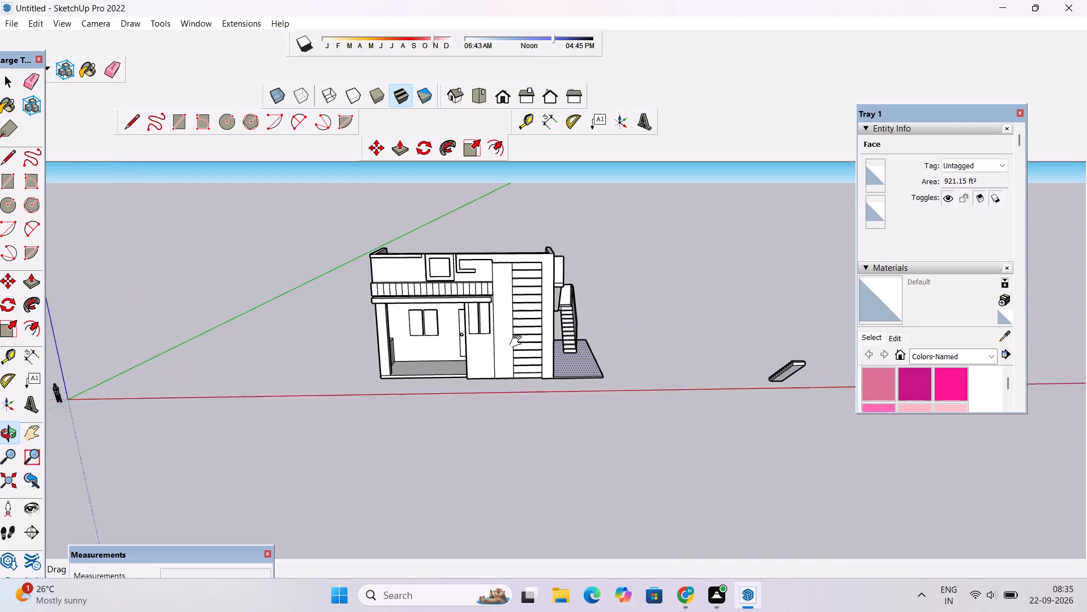
pyautogui.keyDown('shift'); pyautogui.moveTo(518, 342); pyautogui.dragTo(517, 342); pyautogui.keyUp('shift')
pyautogui.keyDown('shift'); pyautogui.moveTo(514, 348); pyautogui.dragTo(507, 353); pyautogui.keyUp('shift')
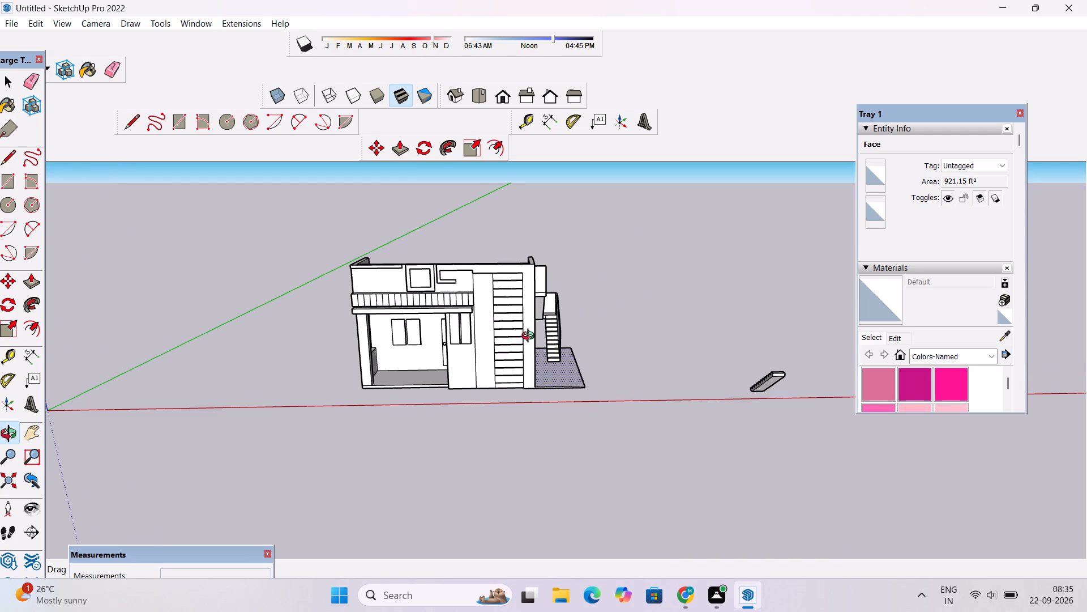
pyautogui.keyDown('shift'); pyautogui.moveTo(525, 340); pyautogui.dragTo(559, 344); pyautogui.keyUp('shift')
pyautogui.scroll(-1, 559, 345)
pyautogui.moveTo(555, 352); pyautogui.dragTo(557, 337)
pyautogui.keyDown('shift'); pyautogui.moveTo(530, 377); pyautogui.dragTo(550, 347); pyautogui.keyUp('shift')
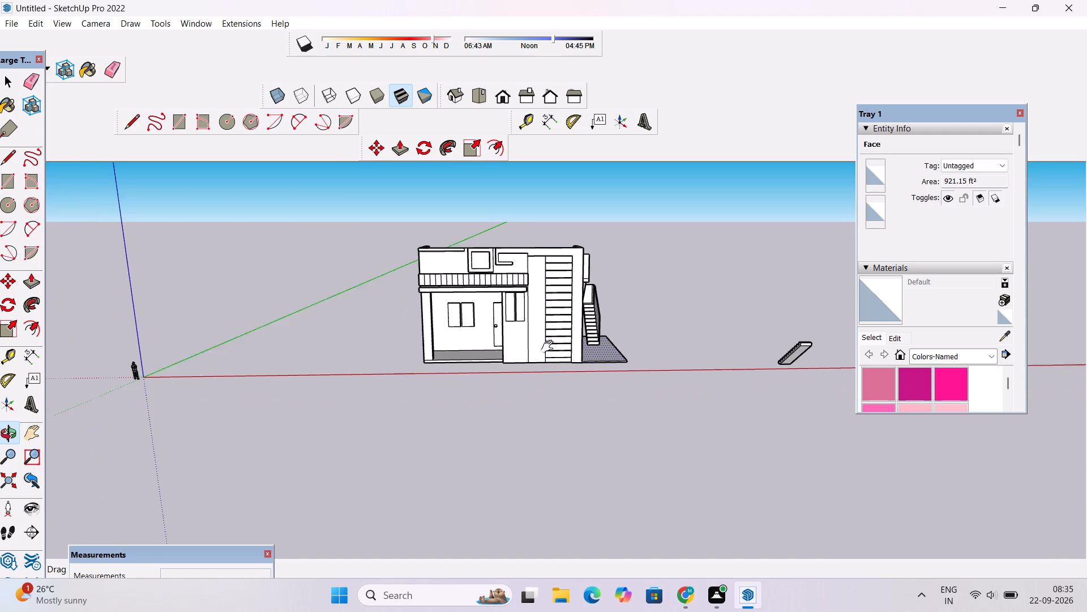
pyautogui.keyDown('shift'); pyautogui.moveTo(550, 347); pyautogui.dragTo(550, 345); pyautogui.keyUp('shift')
pyautogui.scroll(-2, 551, 345)
pyautogui.moveTo(538, 351); pyautogui.dragTo(560, 350)
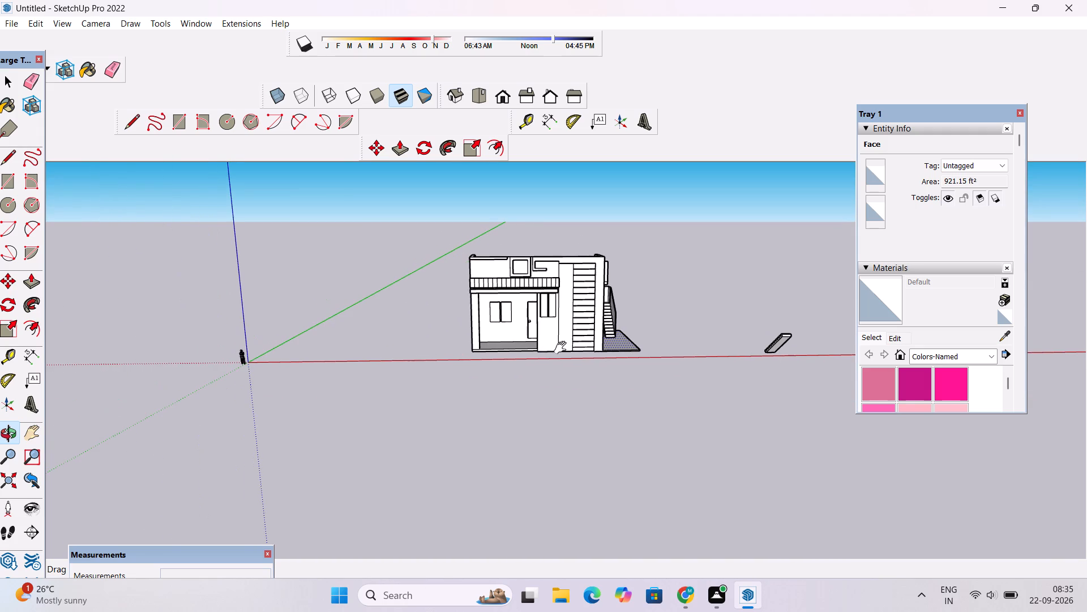
pyautogui.keyDown('shift'); pyautogui.moveTo(563, 348); pyautogui.dragTo(553, 351); pyautogui.keyUp('shift')
pyautogui.scroll(3, 553, 351)
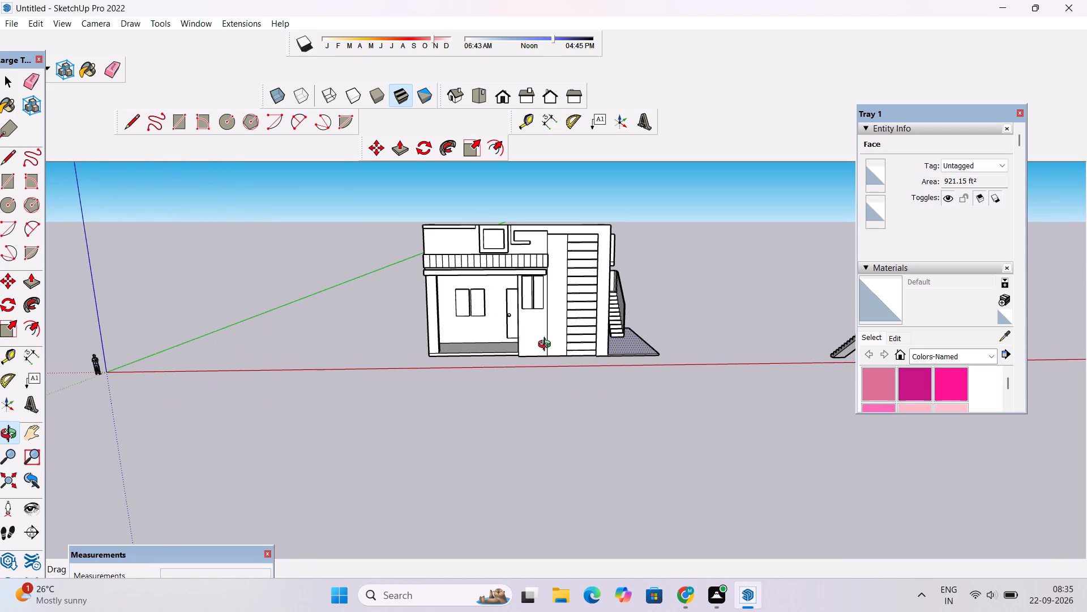
pyautogui.scroll(1, 547, 346)
pyautogui.keyDown('shift'); pyautogui.moveTo(550, 332); pyautogui.dragTo(550, 369); pyautogui.keyUp('shift')
pyautogui.click(550, 369)
pyautogui.keyDown('shift'); pyautogui.moveTo(555, 356); pyautogui.dragTo(552, 372); pyautogui.keyUp('shift')
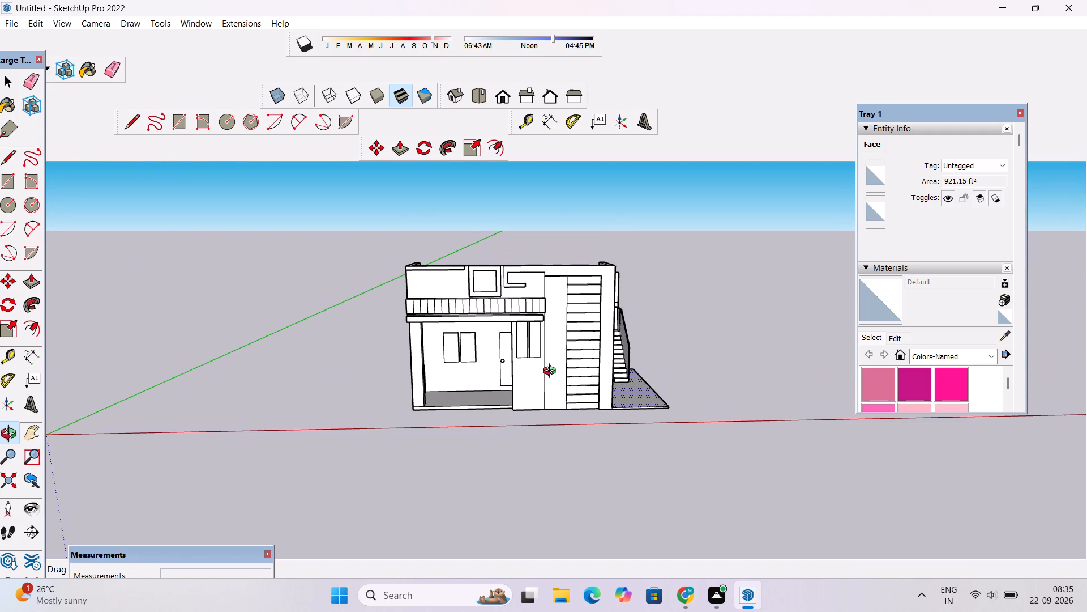
pyautogui.keyDown('shift'); pyautogui.moveTo(555, 369); pyautogui.dragTo(559, 385); pyautogui.keyUp('shift')
pyautogui.keyDown('shift'); pyautogui.moveTo(533, 424); pyautogui.dragTo(541, 388); pyautogui.keyUp('shift')
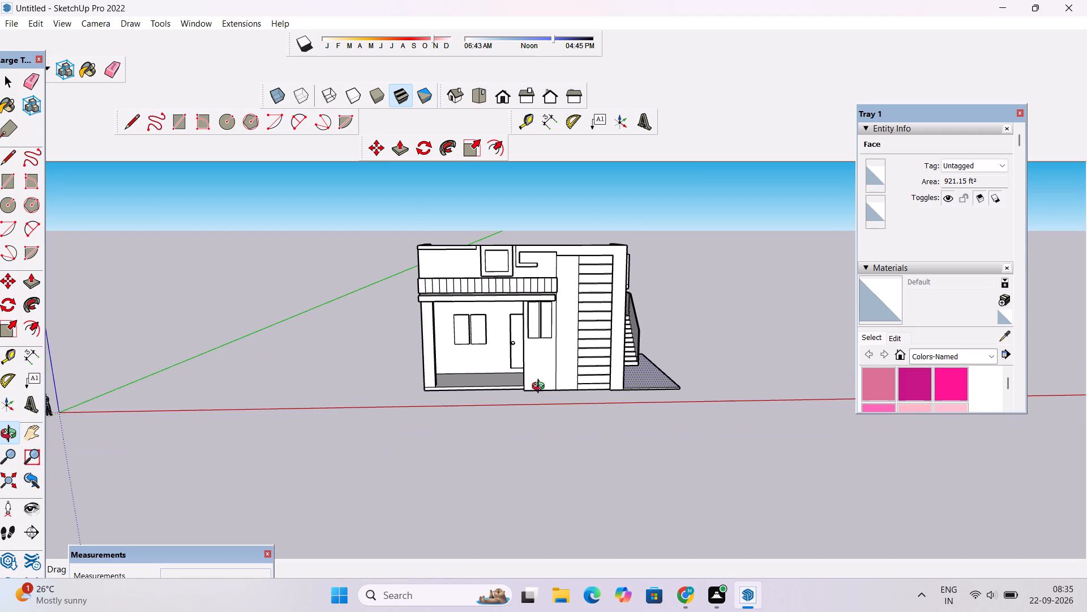
pyautogui.keyDown('shift'); pyautogui.moveTo(556, 377); pyautogui.dragTo(524, 377); pyautogui.keyUp('shift')
pyautogui.keyDown('shift'); pyautogui.moveTo(554, 377); pyautogui.dragTo(490, 376); pyautogui.keyUp('shift')
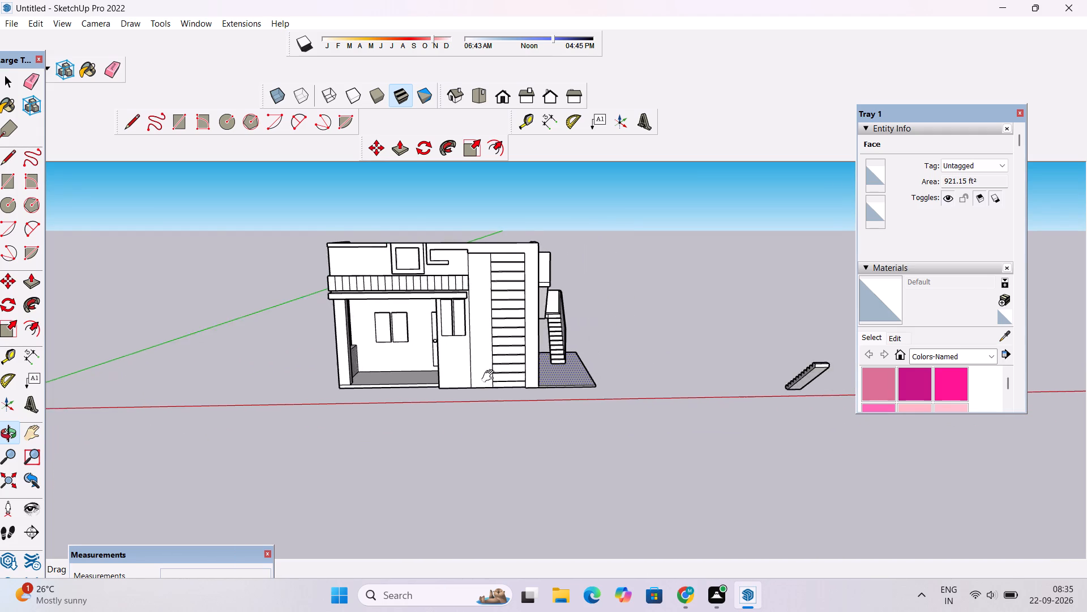
pyautogui.keyDown('shift'); pyautogui.moveTo(490, 376); pyautogui.dragTo(474, 377); pyautogui.keyUp('shift')
# Erase the leftover dividing edges on the underside of the base, where the house floor slab meets the side slab.
pyautogui.scroll(2, 469, 382)
pyautogui.moveTo(477, 399); pyautogui.dragTo(477, 405)
pyautogui.scroll(8, 434, 406)
pyautogui.moveTo(420, 403); pyautogui.dragTo(440, 394)
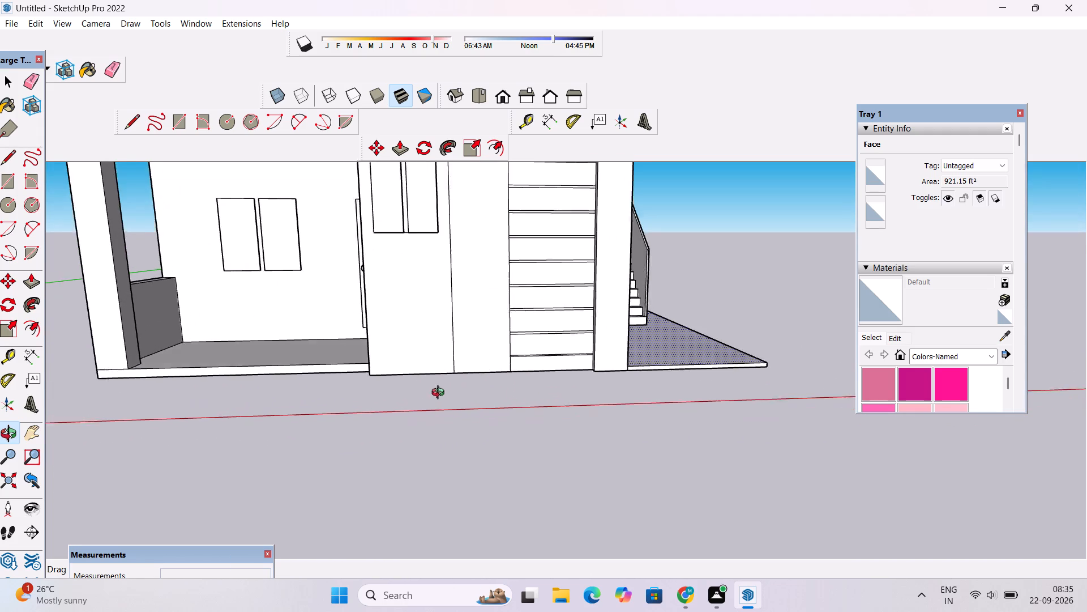
pyautogui.moveTo(440, 394); pyautogui.dragTo(568, 301)
pyautogui.click(568, 300)
pyautogui.moveTo(672, 311); pyautogui.dragTo(664, 272)
pyautogui.keyDown('shift'); pyautogui.moveTo(675, 293); pyautogui.dragTo(617, 308); pyautogui.keyUp('shift')
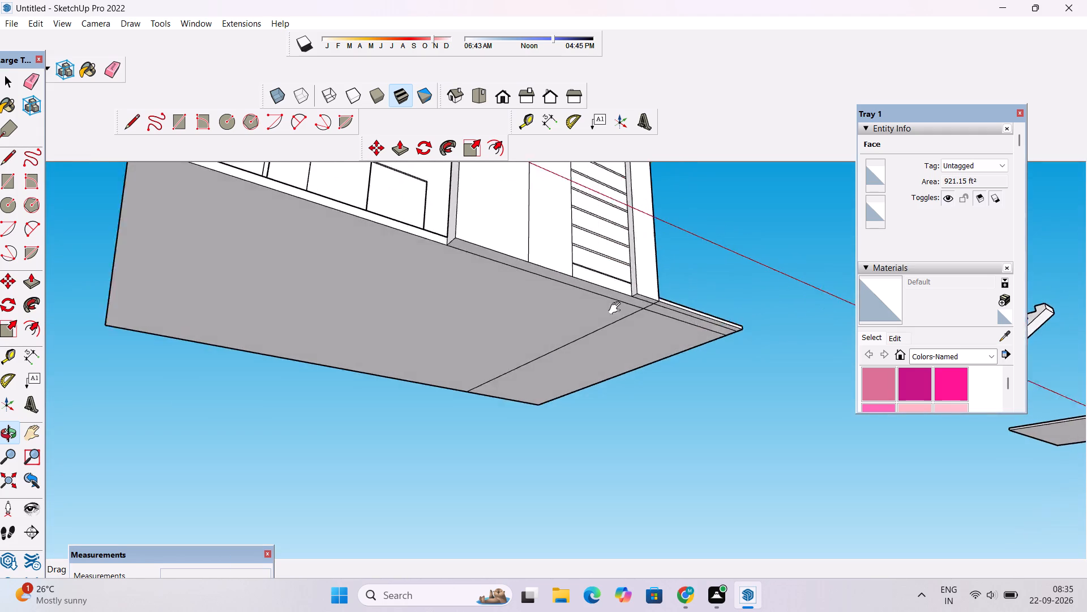
pyautogui.keyDown('shift'); pyautogui.moveTo(617, 308); pyautogui.dragTo(494, 355); pyautogui.keyUp('shift')
pyautogui.moveTo(530, 376); pyautogui.dragTo(456, 320)
pyautogui.scroll(4, 457, 342)
pyautogui.moveTo(465, 334); pyautogui.dragTo(408, 311)
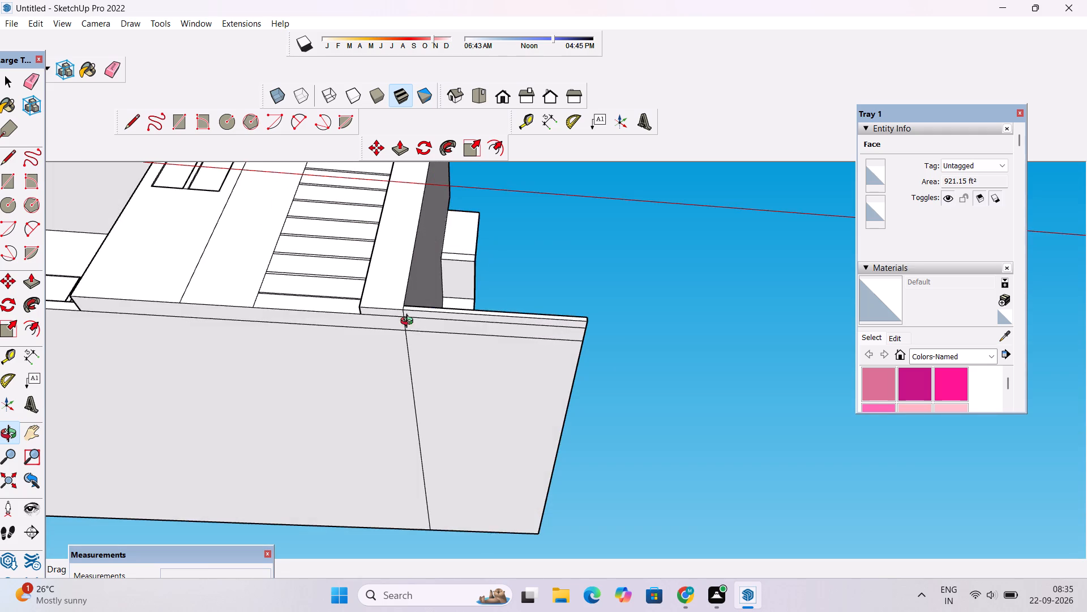
pyautogui.keyDown('shift'); pyautogui.moveTo(409, 322); pyautogui.dragTo(415, 341); pyautogui.keyUp('shift')
pyautogui.moveTo(435, 341); pyautogui.dragTo(431, 326)
pyautogui.press('e')
pyautogui.scroll(2, 429, 328)
pyautogui.moveTo(431, 316); pyautogui.dragTo(430, 320)
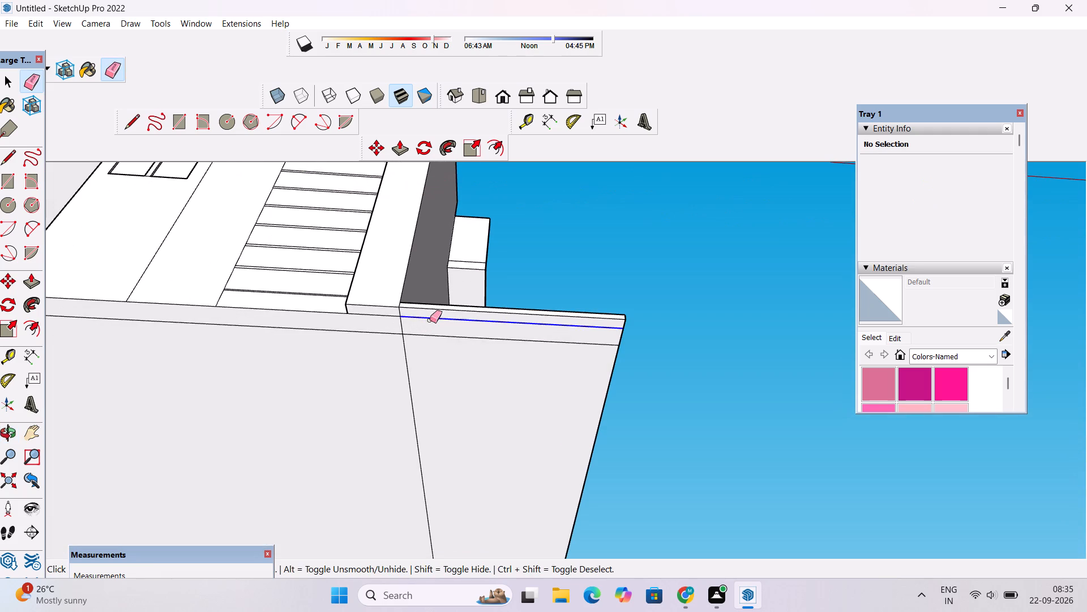
pyautogui.moveTo(430, 320); pyautogui.dragTo(407, 345)
pyautogui.moveTo(393, 313); pyautogui.dragTo(407, 346)
pyautogui.moveTo(399, 321); pyautogui.dragTo(405, 326)
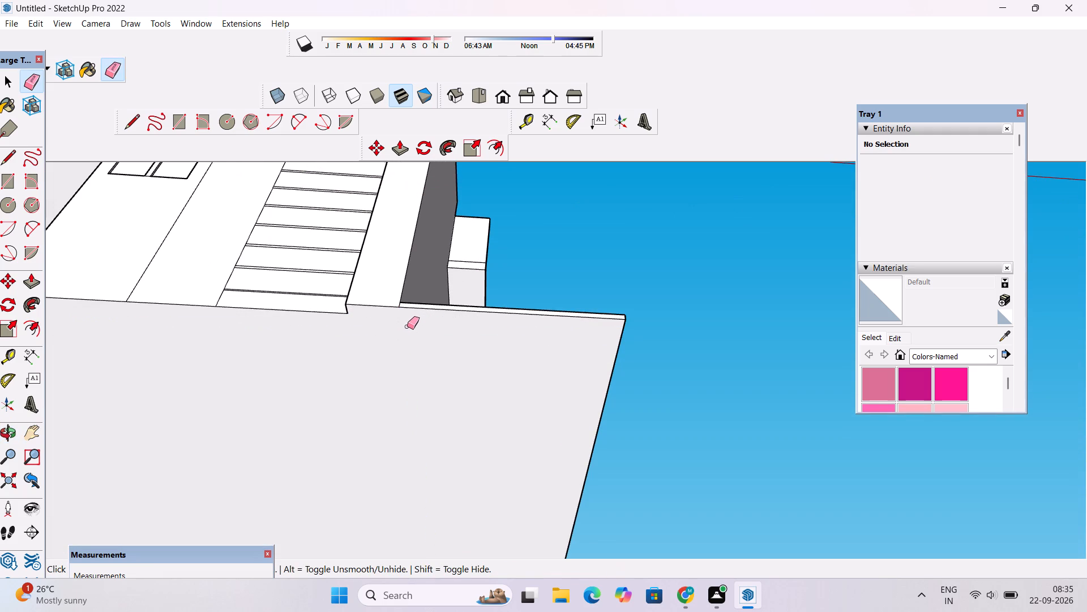
# Examine the house and the cleaned base from the front, the far side and underneath for remaining stray edges.
pyautogui.press('o')
pyautogui.moveTo(422, 299); pyautogui.dragTo(425, 465)
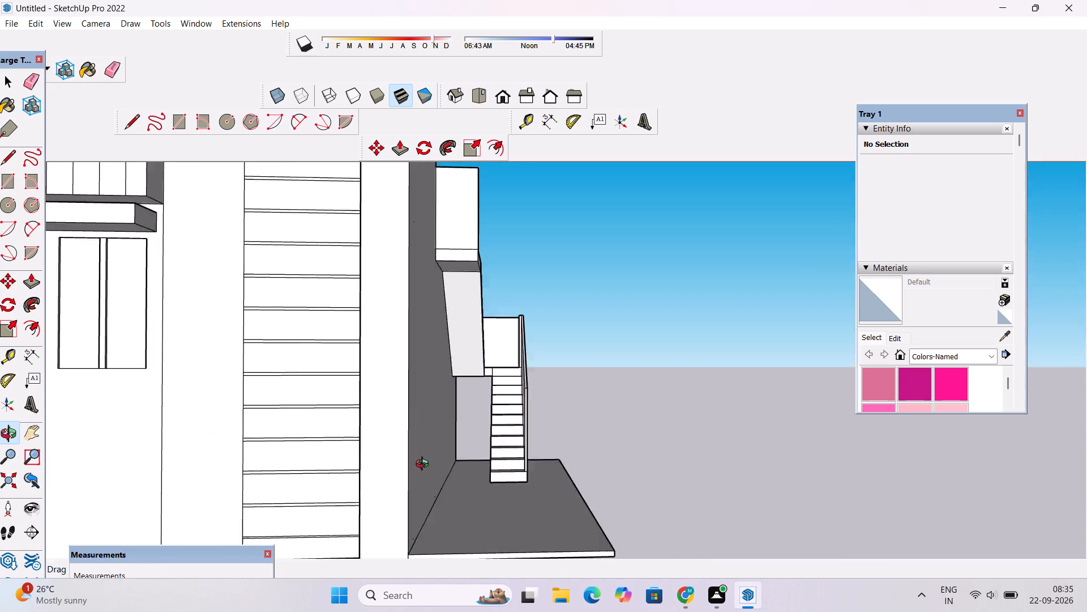
pyautogui.moveTo(425, 465); pyautogui.dragTo(559, 283)
pyautogui.scroll(-10, 567, 283)
pyautogui.moveTo(538, 272); pyautogui.dragTo(476, 449)
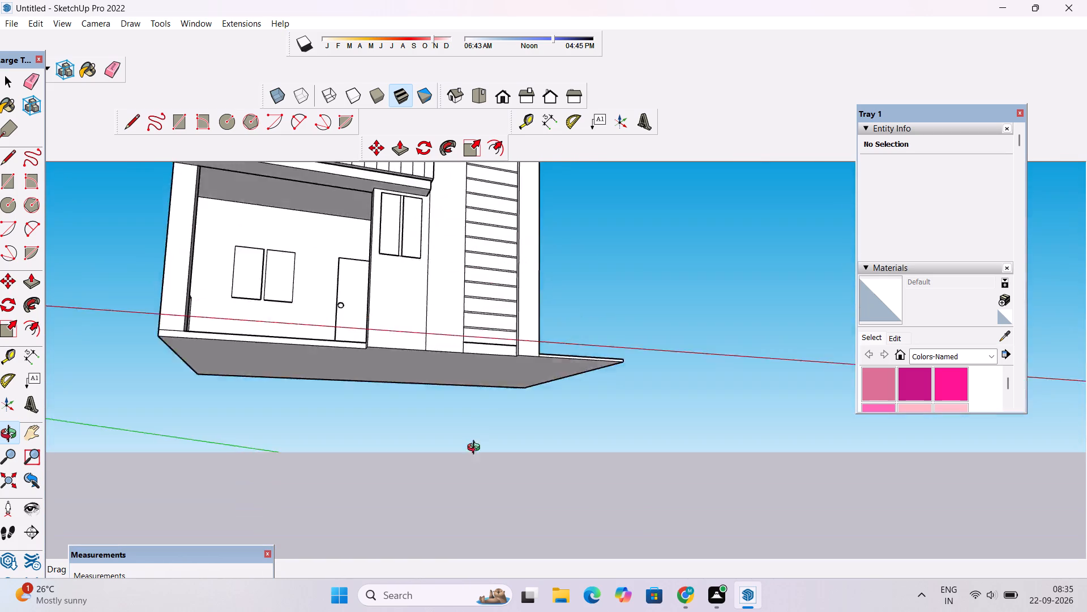
pyautogui.moveTo(476, 449); pyautogui.dragTo(794, 559)
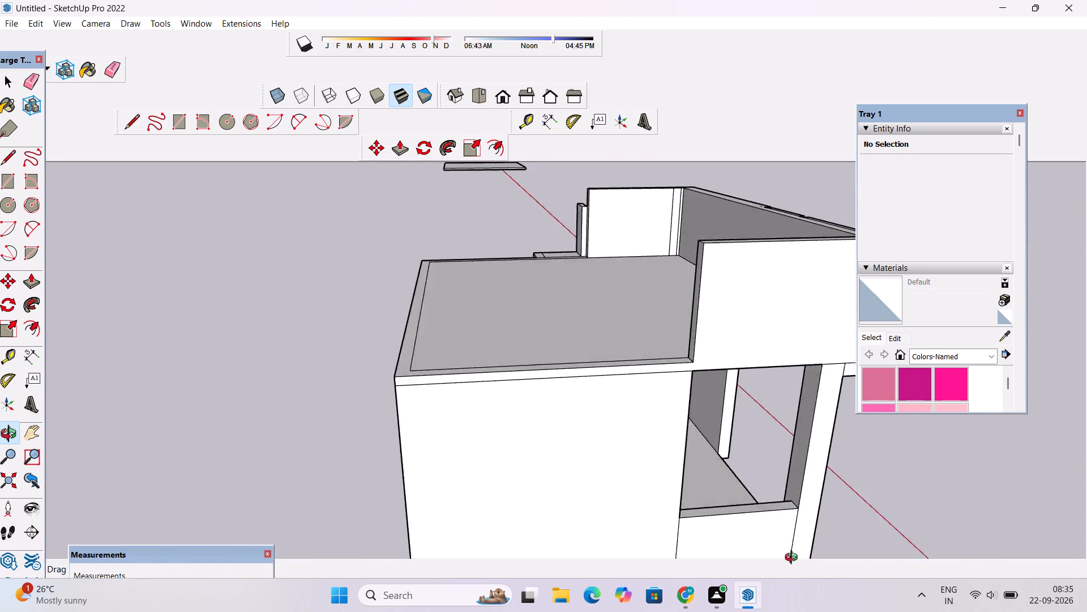
pyautogui.moveTo(794, 559); pyautogui.dragTo(532, 515)
pyautogui.keyDown('shift'); pyautogui.moveTo(557, 505); pyautogui.dragTo(547, 451); pyautogui.keyUp('shift')
pyautogui.moveTo(490, 436); pyautogui.dragTo(343, 316)
pyautogui.scroll(6, 412, 372)
pyautogui.scroll(-4, 413, 370)
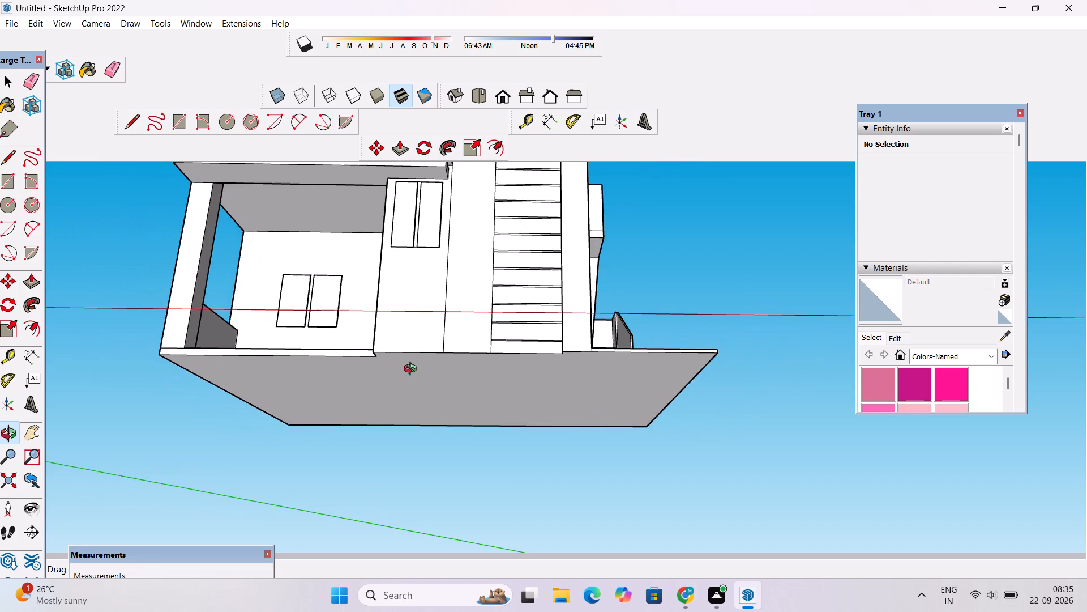
# Examine the foot of the front wall and staircase and the side slab's front edge from several angles.
pyautogui.scroll(-2, 413, 370)
pyautogui.moveTo(414, 369); pyautogui.dragTo(436, 533)
pyautogui.moveTo(446, 524); pyautogui.dragTo(442, 448)
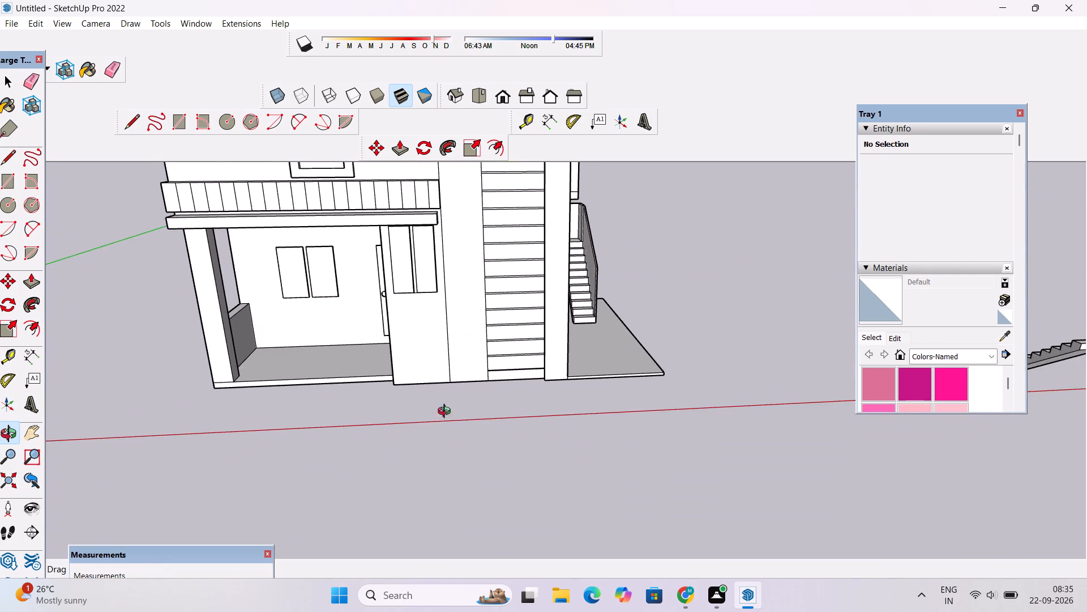
pyautogui.scroll(2, 452, 400)
pyautogui.moveTo(453, 401); pyautogui.dragTo(476, 397)
pyautogui.keyDown('shift'); pyautogui.moveTo(489, 389); pyautogui.dragTo(477, 389); pyautogui.keyUp('shift')
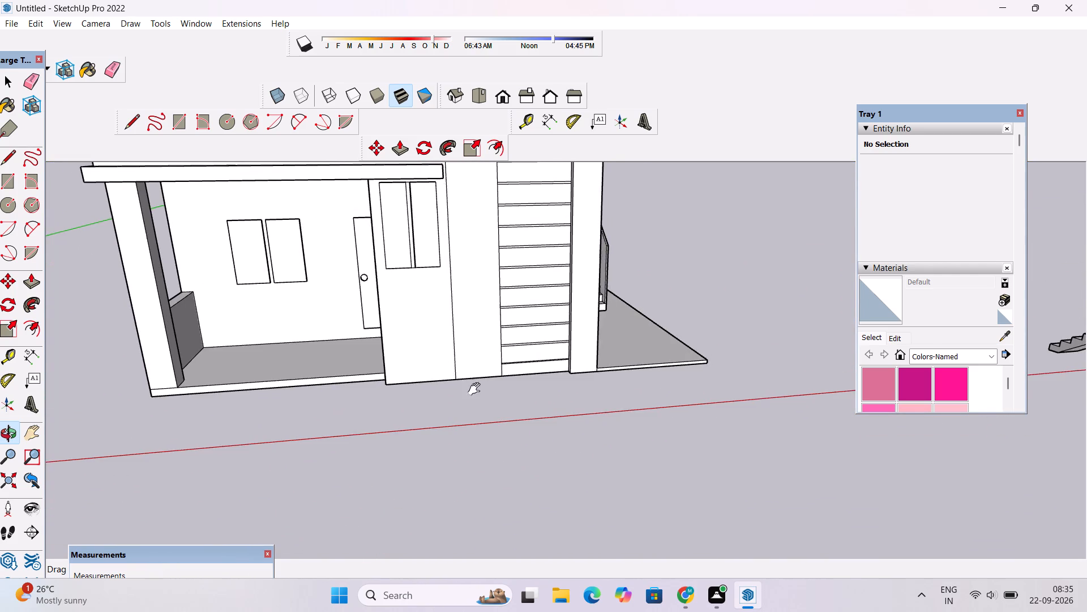
pyautogui.keyDown('shift'); pyautogui.moveTo(477, 389); pyautogui.dragTo(426, 389); pyautogui.keyUp('shift')
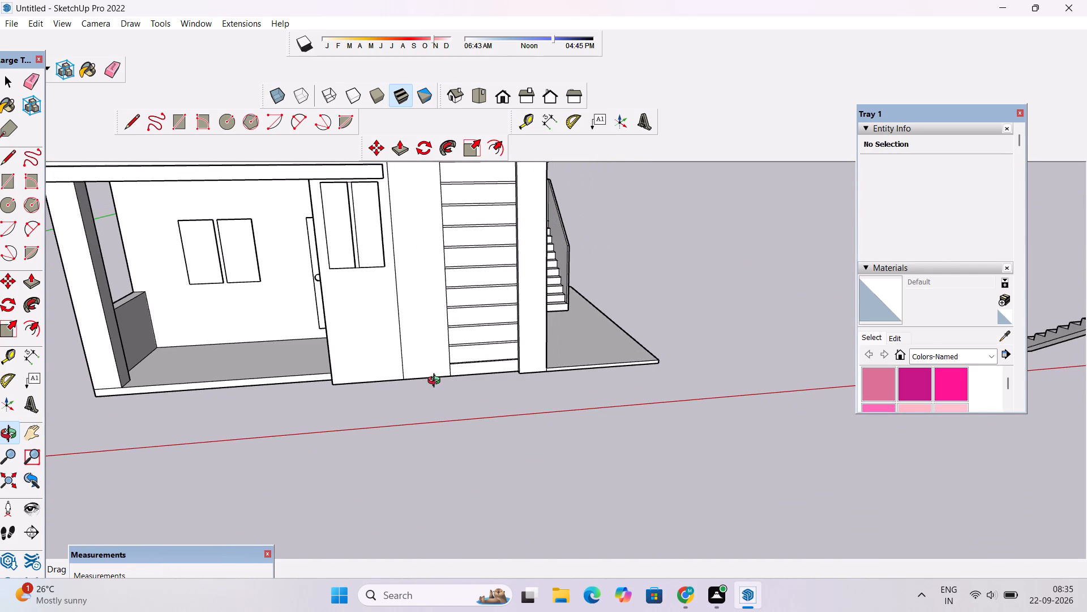
pyautogui.moveTo(451, 402); pyautogui.dragTo(452, 376)
pyautogui.keyDown('shift'); pyautogui.moveTo(453, 376); pyautogui.dragTo(437, 366); pyautogui.keyUp('shift')
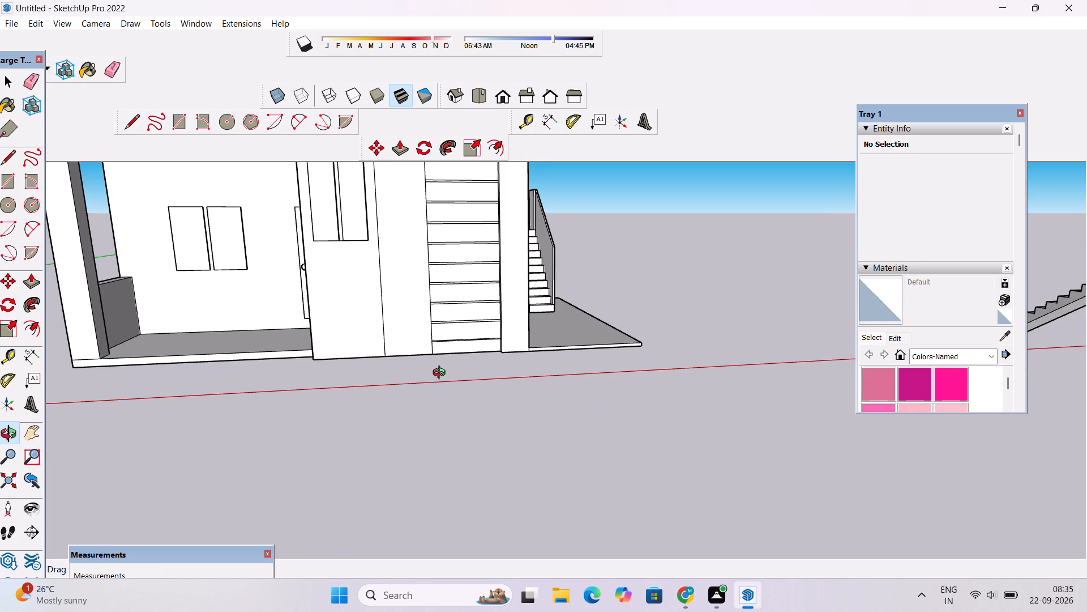
pyautogui.scroll(3, 446, 378)
pyautogui.moveTo(455, 374); pyautogui.dragTo(454, 262)
pyautogui.scroll(2, 455, 277)
pyautogui.moveTo(440, 286); pyautogui.dragTo(464, 372)
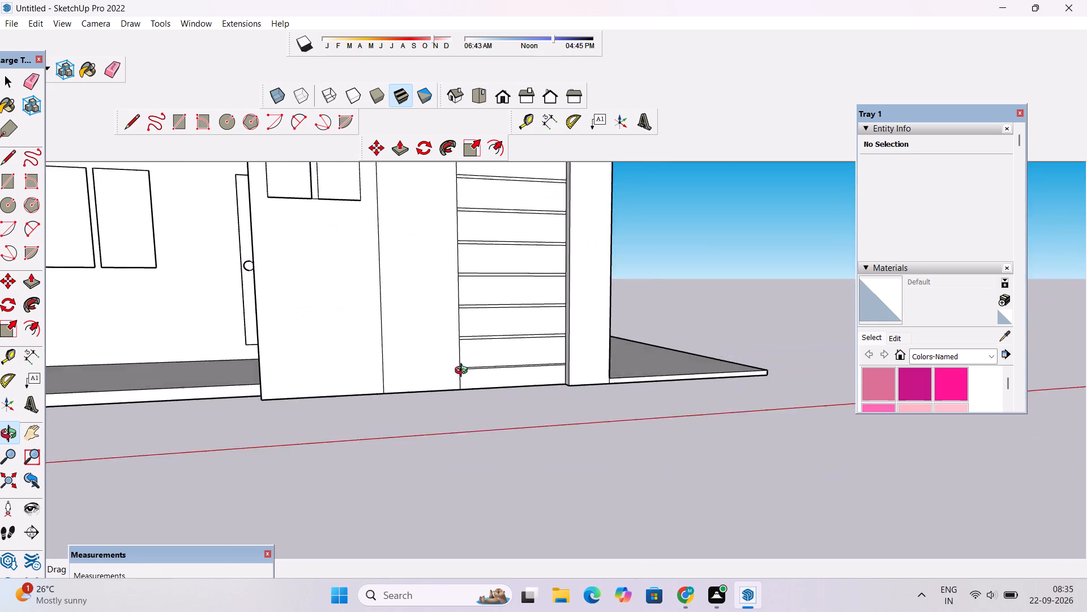
pyautogui.moveTo(464, 372); pyautogui.dragTo(477, 389)
pyautogui.keyDown('shift'); pyautogui.moveTo(486, 379); pyautogui.dragTo(458, 330); pyautogui.keyUp('shift')
pyautogui.scroll(-3, 453, 318)
pyautogui.moveTo(485, 325); pyautogui.dragTo(637, 379)
pyautogui.keyDown('shift'); pyautogui.moveTo(675, 392); pyautogui.dragTo(618, 352); pyautogui.keyUp('shift')
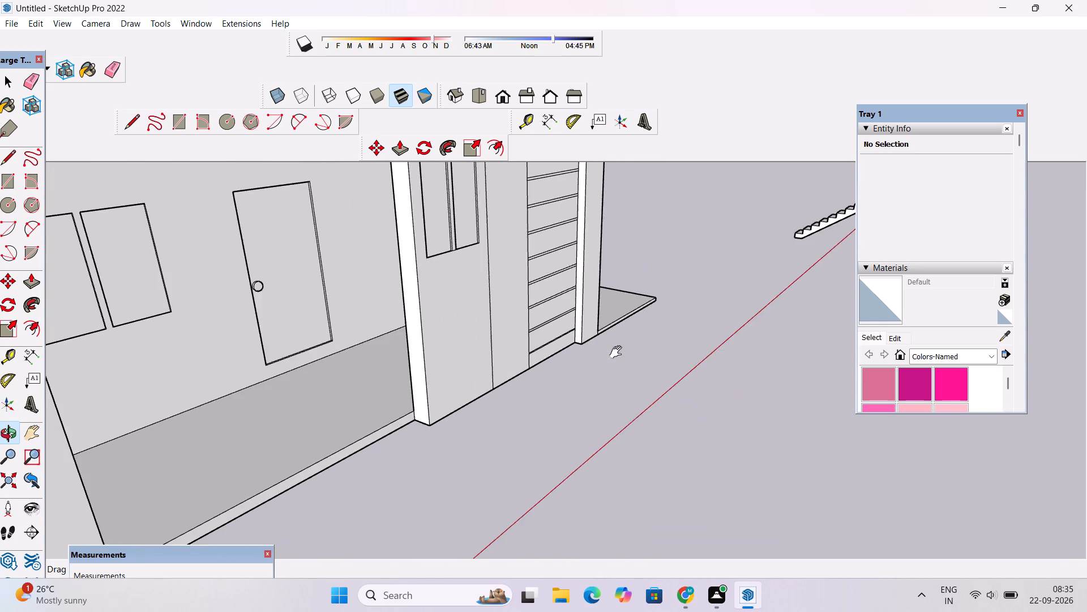
# Draw a 26' by 1' strip along the foot of the front wall, from the staircase side wall's outer corner to the porch-side wall corner.
pyautogui.scroll(2, 584, 345)
pyautogui.keyDown('shift'); pyautogui.moveTo(578, 356); pyautogui.dragTo(545, 315); pyautogui.keyUp('shift')
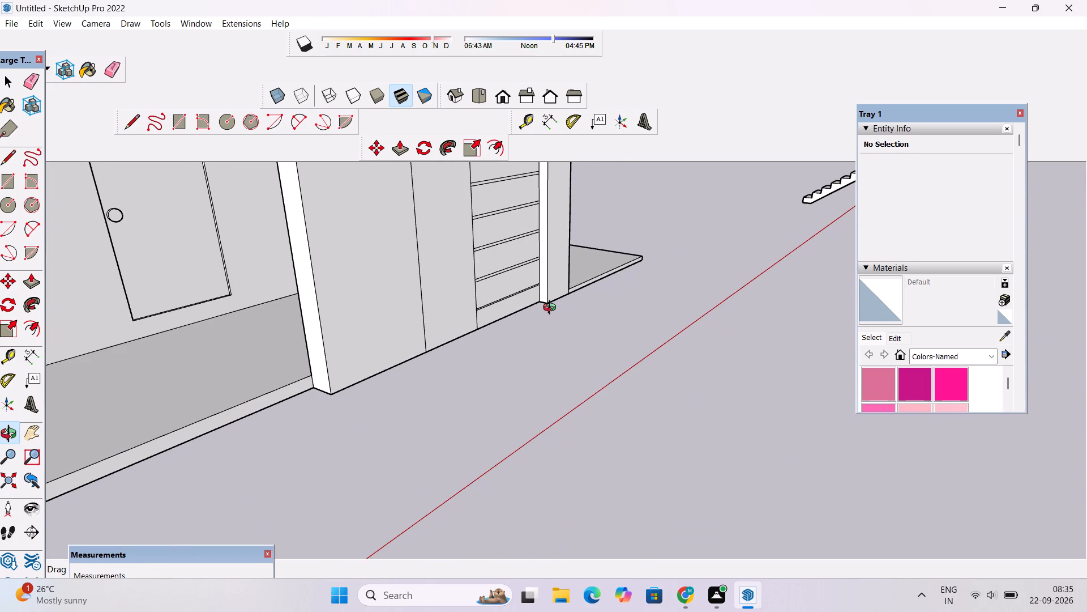
pyautogui.press('l')
pyautogui.scroll(4, 558, 305)
pyautogui.click(540, 304)
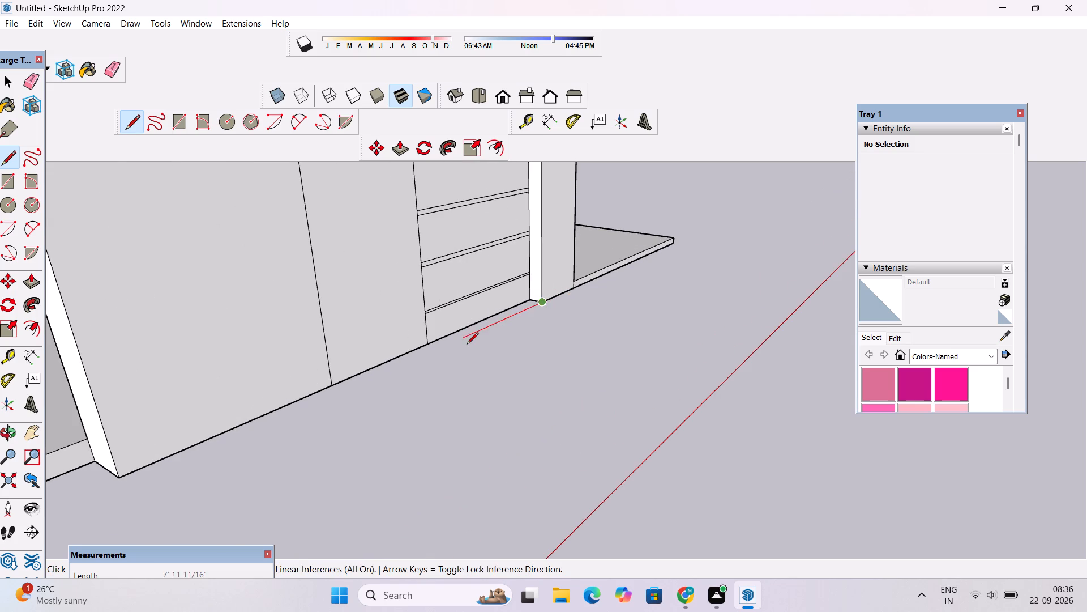
pyautogui.scroll(-8, 467, 345)
pyautogui.scroll(6, 351, 405)
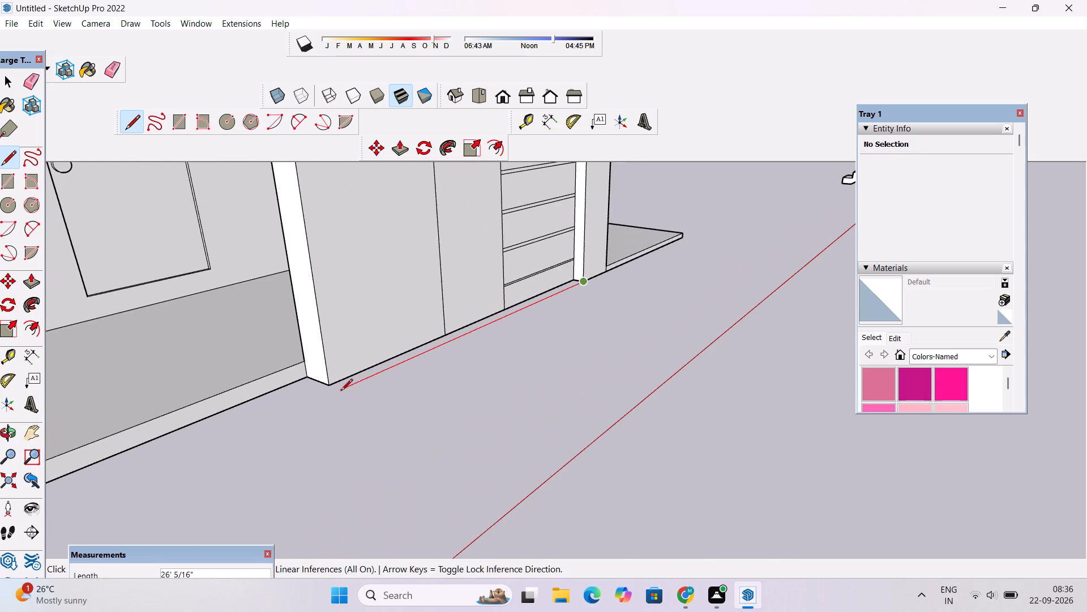
pyautogui.scroll(6, 341, 392)
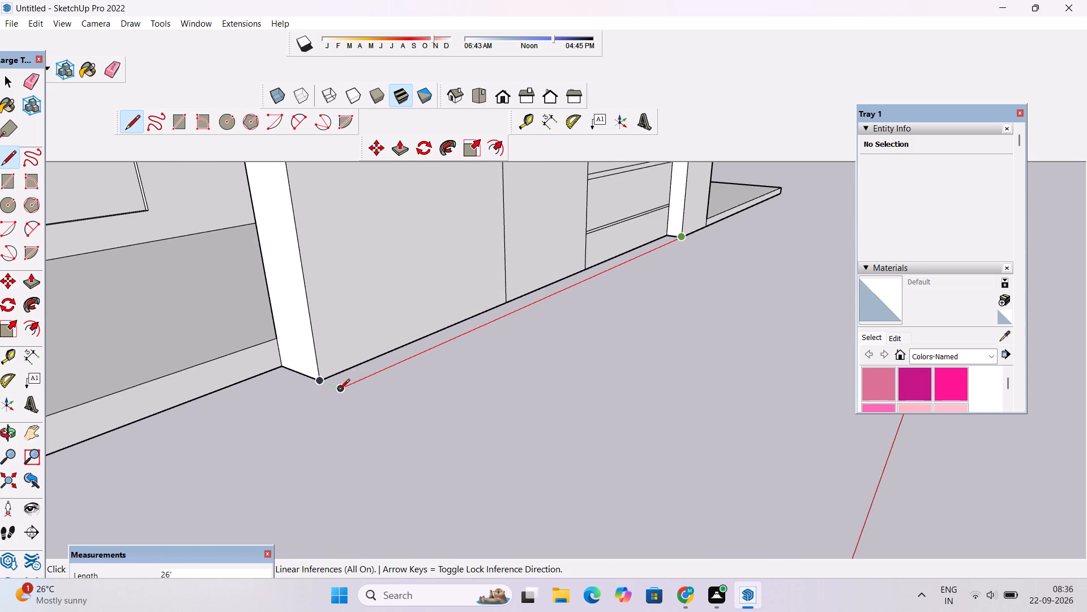
pyautogui.click(338, 392)
pyautogui.click(320, 381)
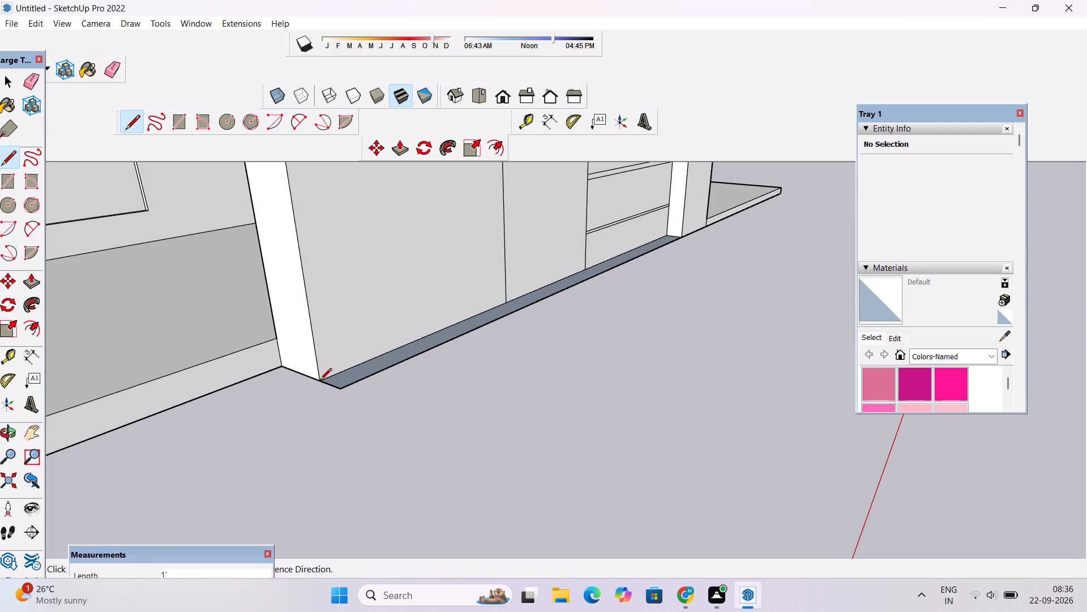
pyautogui.press('space')
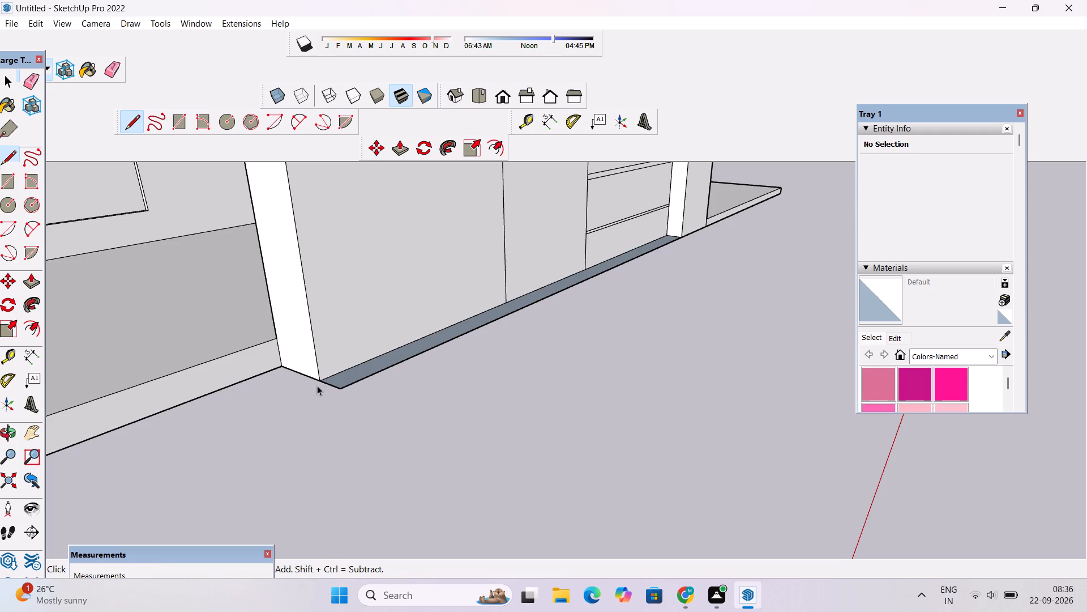
# Copy the strip's 26' outer edge about 4' 10" outward from the house front.
pyautogui.scroll(-4, 302, 393)
pyautogui.press('m')
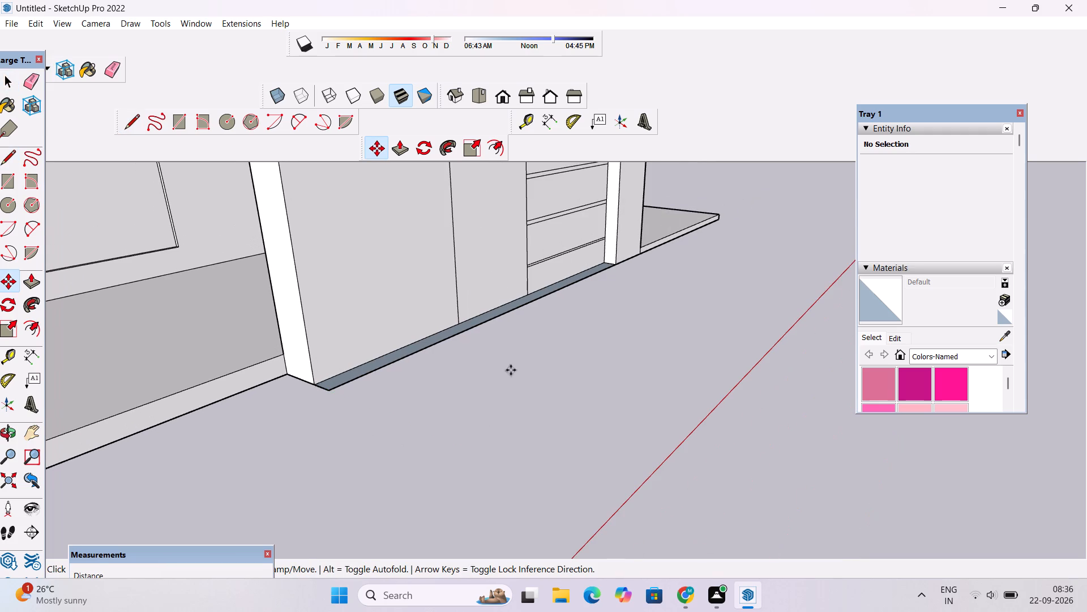
pyautogui.scroll(3, 510, 364)
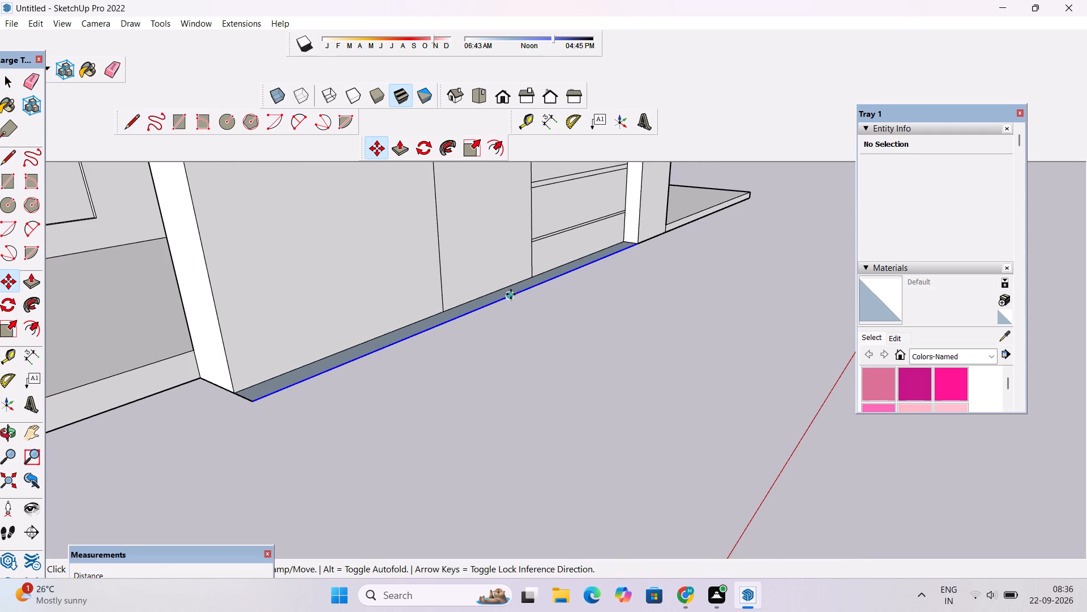
pyautogui.click(511, 294)
pyautogui.scroll(-2, 528, 307)
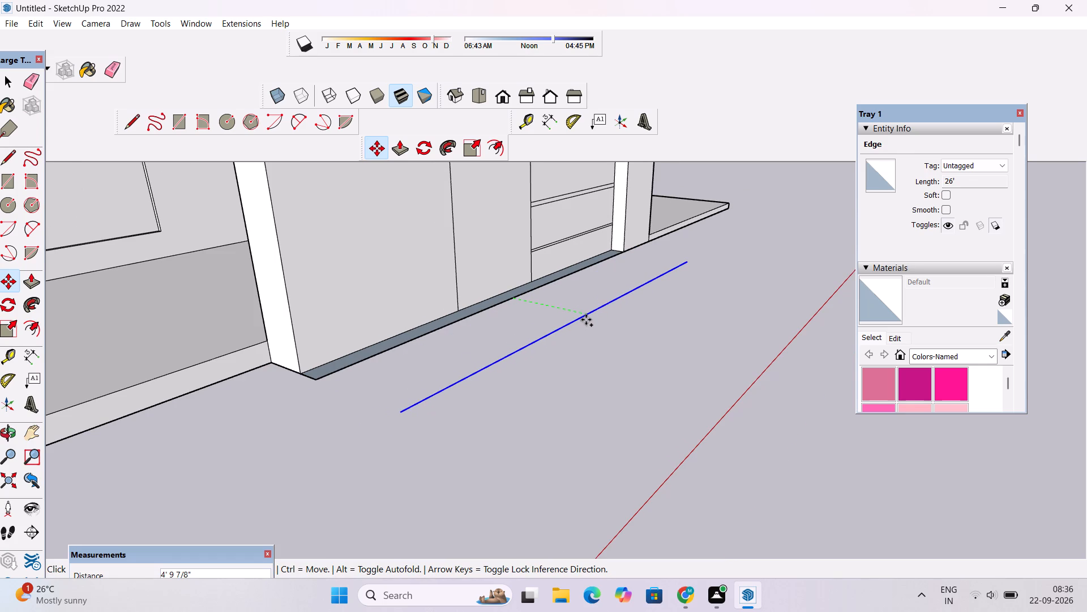
pyautogui.click(586, 320)
# Draw a line joining the copied edge's porch-side end to the strip's outer corner.
pyautogui.press('o')
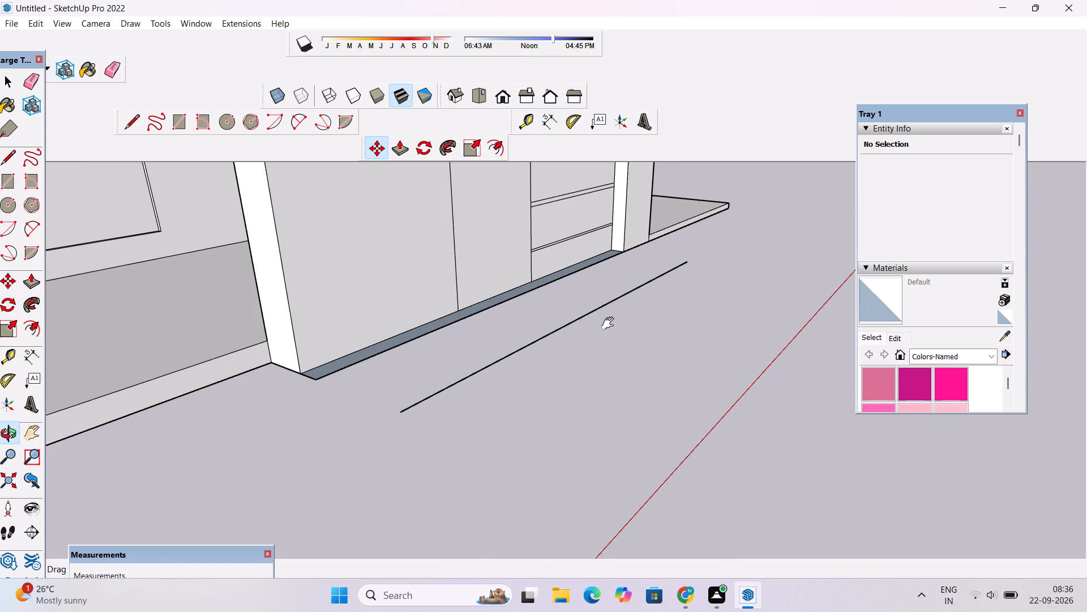
pyautogui.keyDown('shift'); pyautogui.moveTo(610, 324); pyautogui.dragTo(539, 336); pyautogui.keyUp('shift')
pyautogui.moveTo(609, 325); pyautogui.dragTo(524, 389)
pyautogui.scroll(-3, 522, 378)
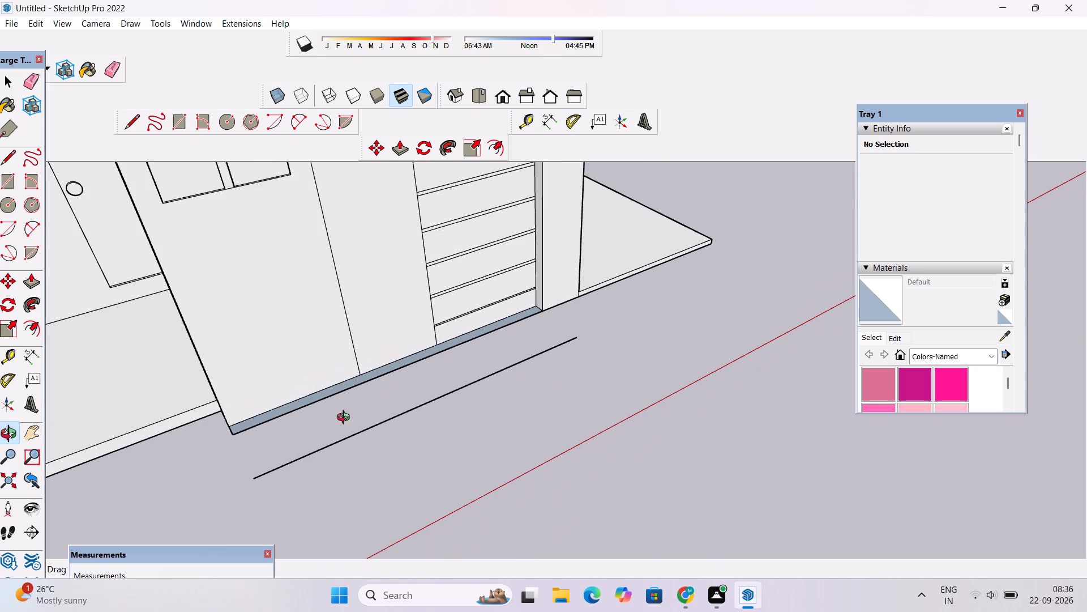
pyautogui.keyDown('shift'); pyautogui.moveTo(343, 424); pyautogui.dragTo(412, 397); pyautogui.keyUp('shift')
pyautogui.moveTo(339, 448); pyautogui.dragTo(354, 422)
pyautogui.scroll(3, 343, 427)
pyautogui.press('l')
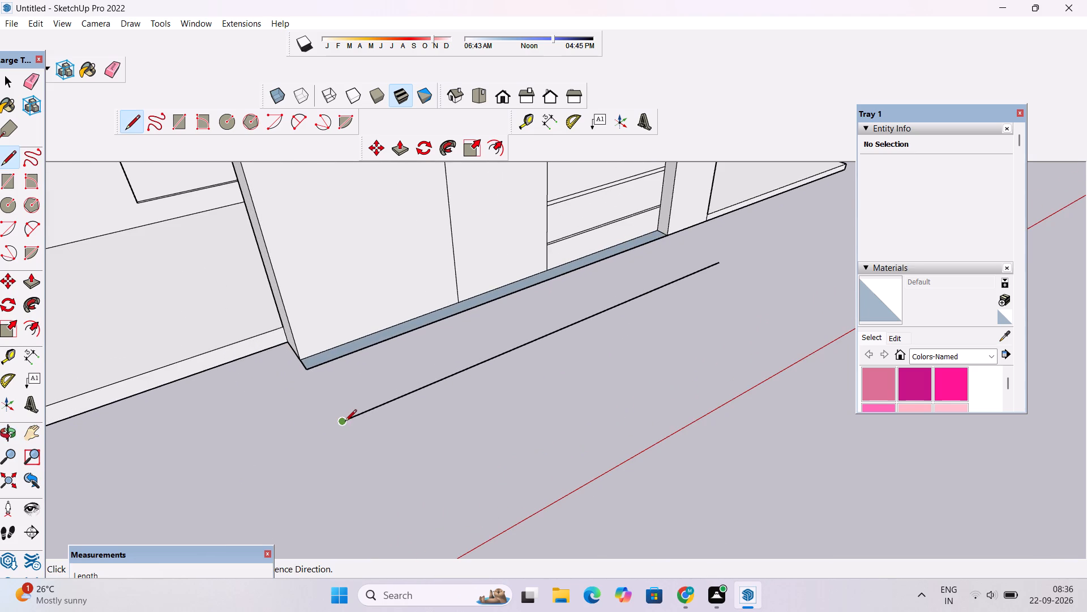
pyautogui.click(343, 424)
pyautogui.click(311, 372)
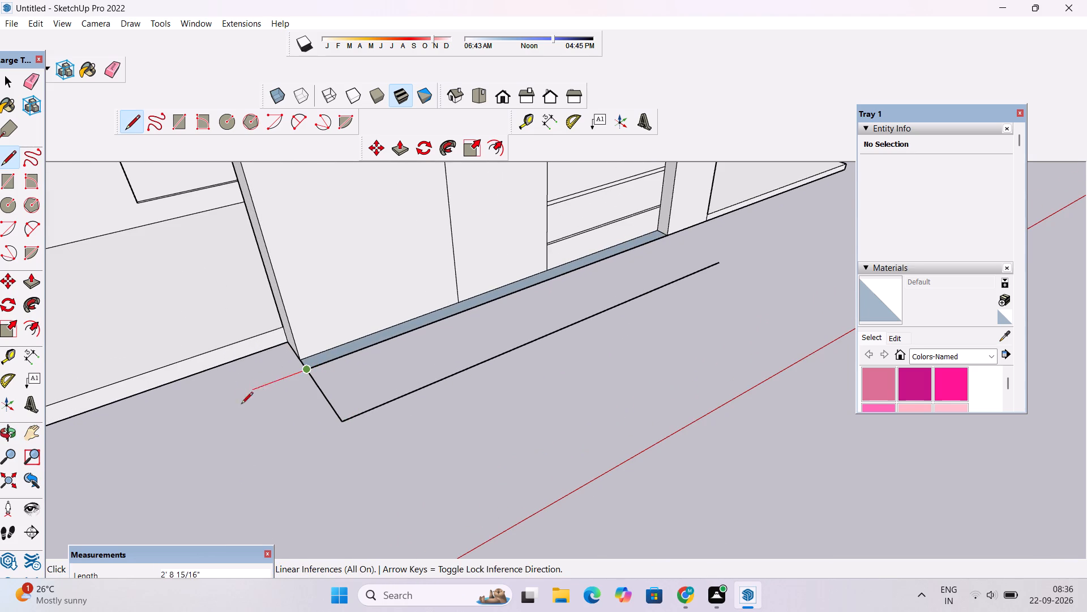
pyautogui.press('space')
# Extend the copied edge about 21' 4 1/2" to align with the side slab's outer corner, and close the outline back to that corner.
pyautogui.write('l')
pyautogui.scroll(-2, 277, 431)
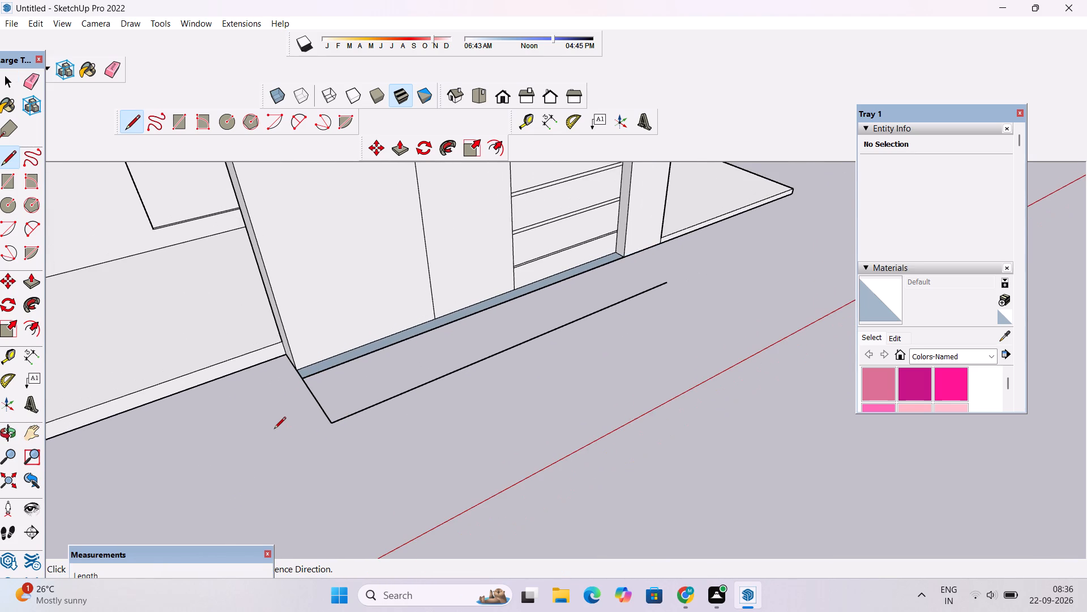
pyautogui.scroll(-7, 274, 428)
pyautogui.scroll(3, 619, 314)
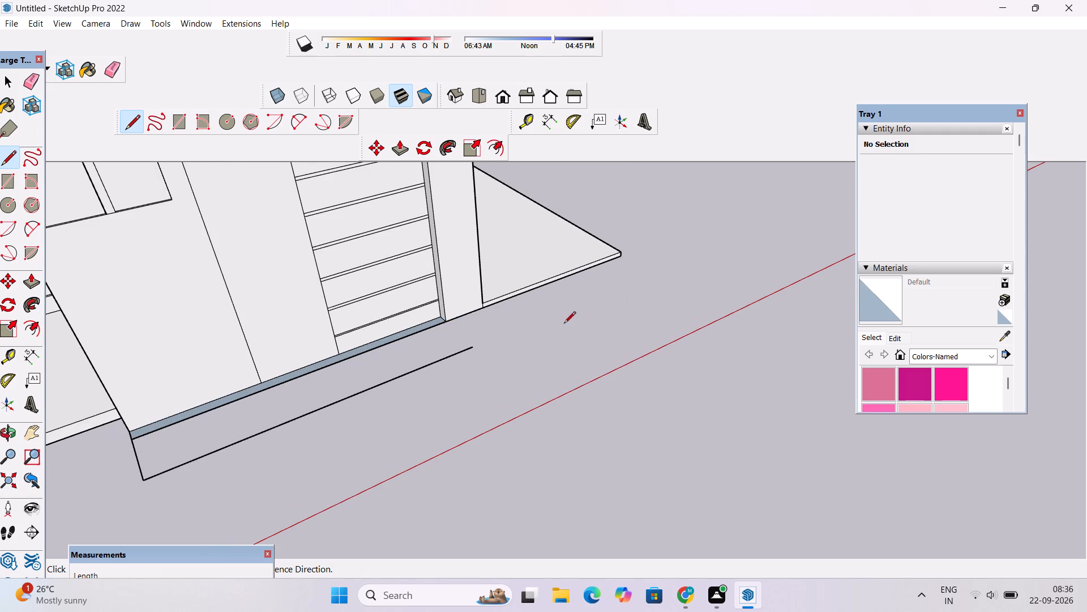
pyautogui.scroll(4, 491, 350)
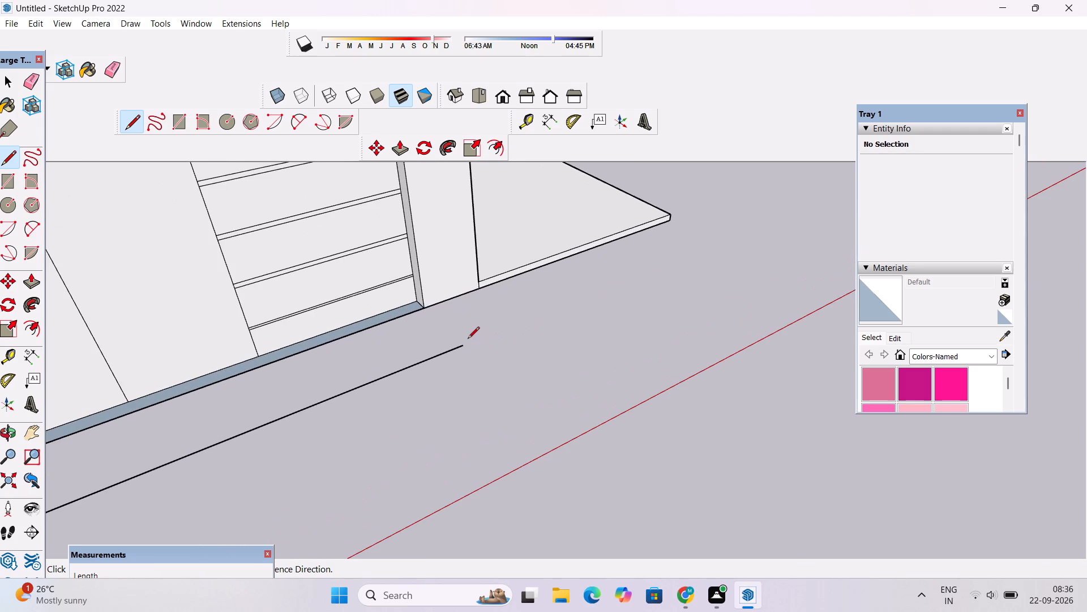
pyautogui.click(463, 343)
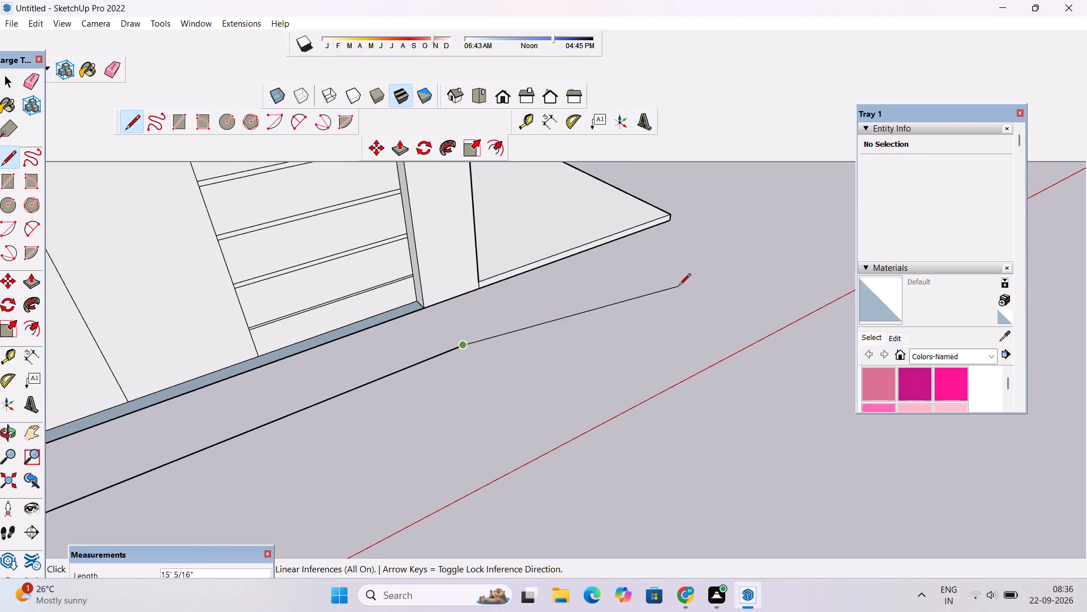
pyautogui.scroll(5, 669, 222)
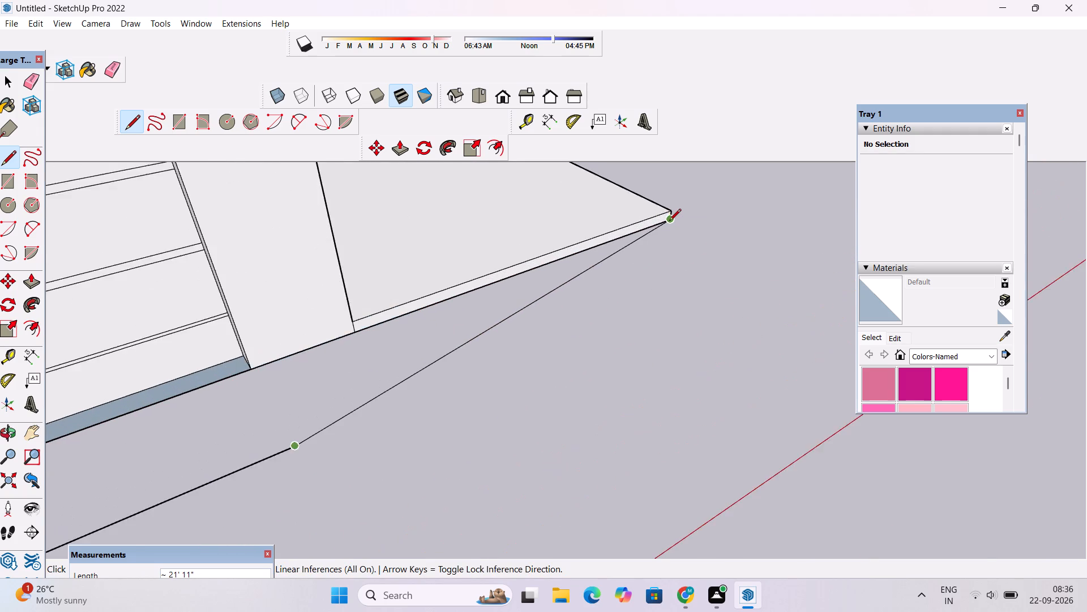
pyautogui.scroll(6, 669, 222)
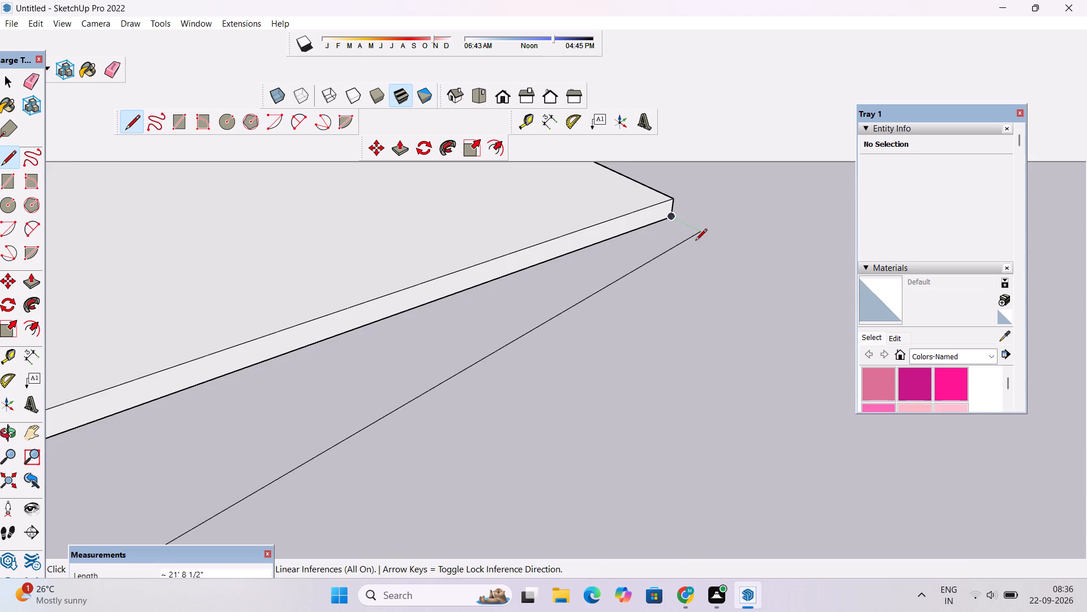
pyautogui.scroll(-17, 695, 241)
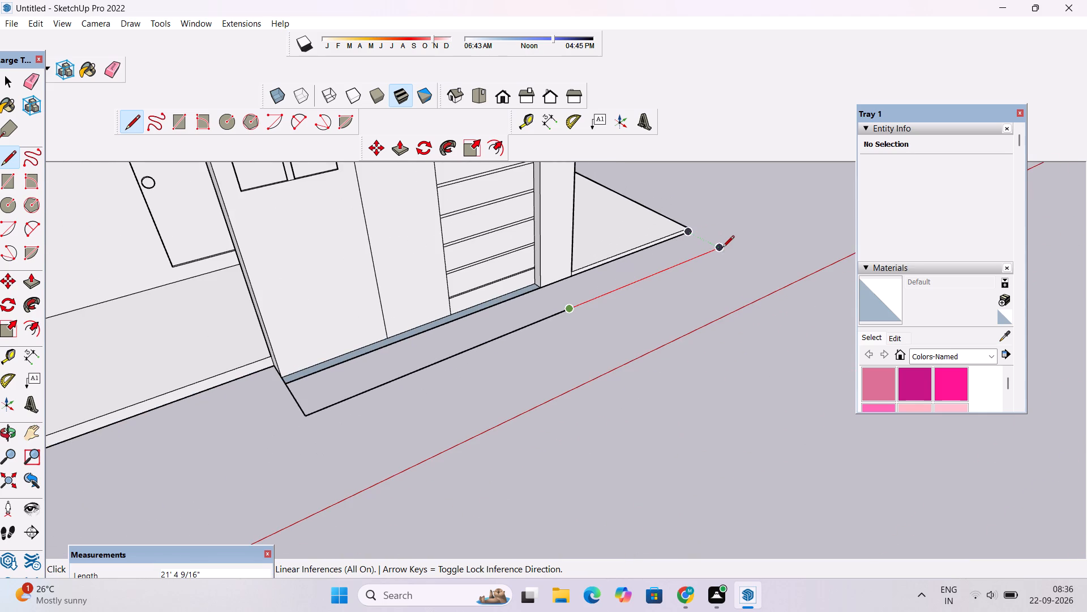
pyautogui.click(716, 250)
pyautogui.scroll(8, 706, 248)
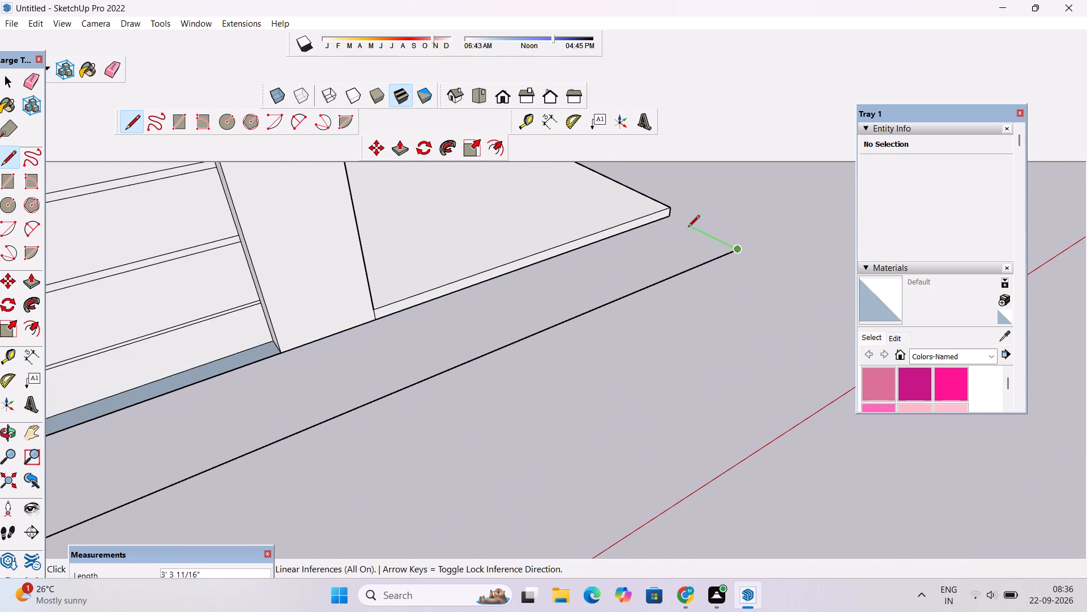
pyautogui.scroll(3, 680, 218)
pyautogui.click(671, 216)
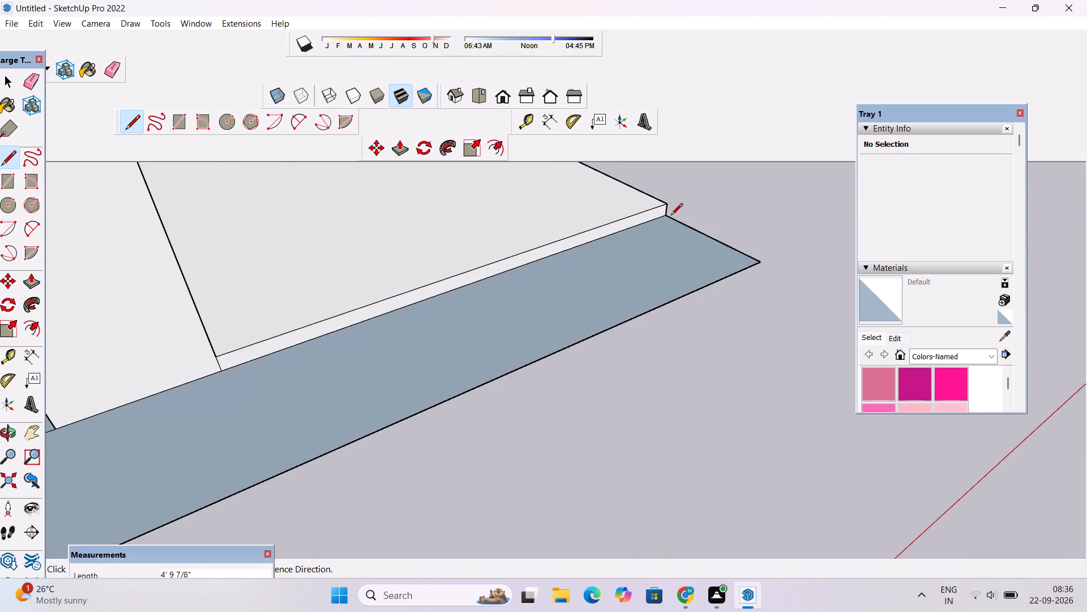
pyautogui.press('space')
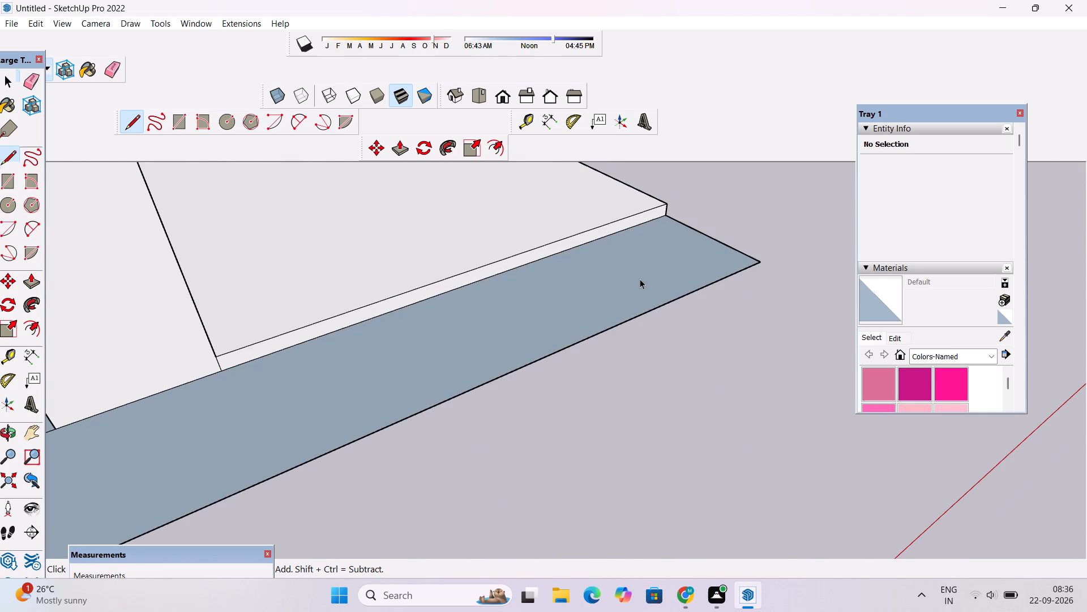
# Push/Pull the new ground face in front of the wall up 6", level with the side slab.
pyautogui.scroll(-4, 640, 279)
pyautogui.click(640, 279)
pyautogui.press('p')
pyautogui.click(640, 278)
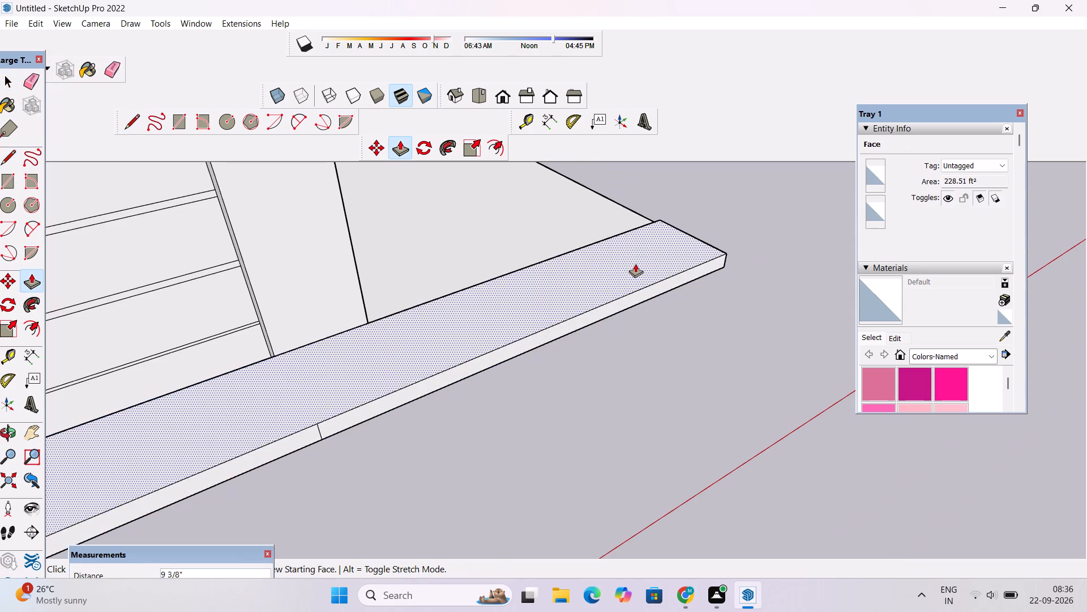
pyautogui.scroll(3, 630, 256)
pyautogui.scroll(-4, 630, 256)
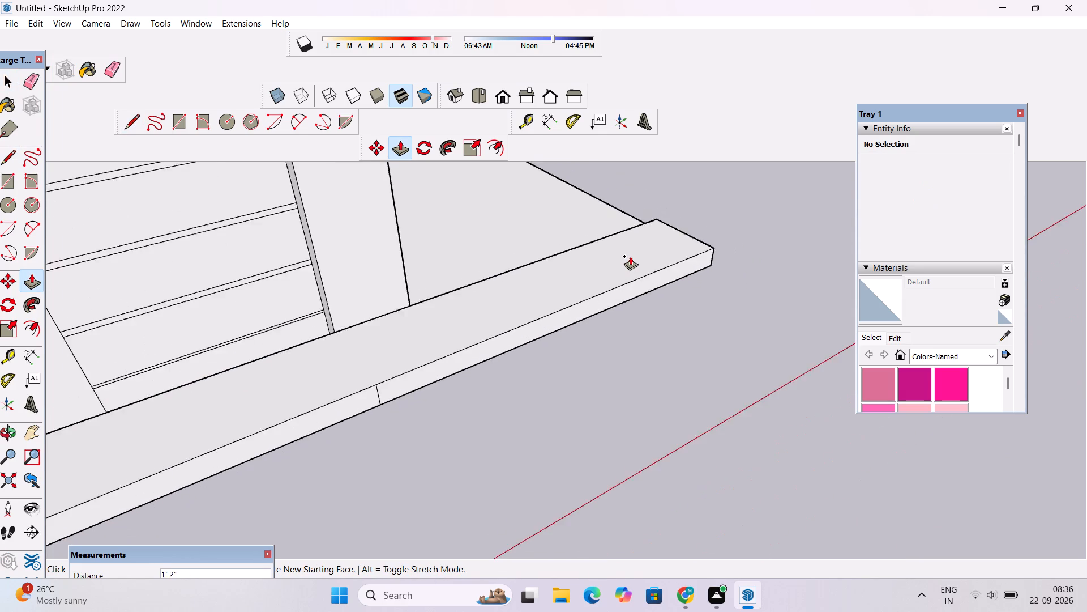
pyautogui.scroll(-13, 630, 256)
pyautogui.scroll(7, 405, 337)
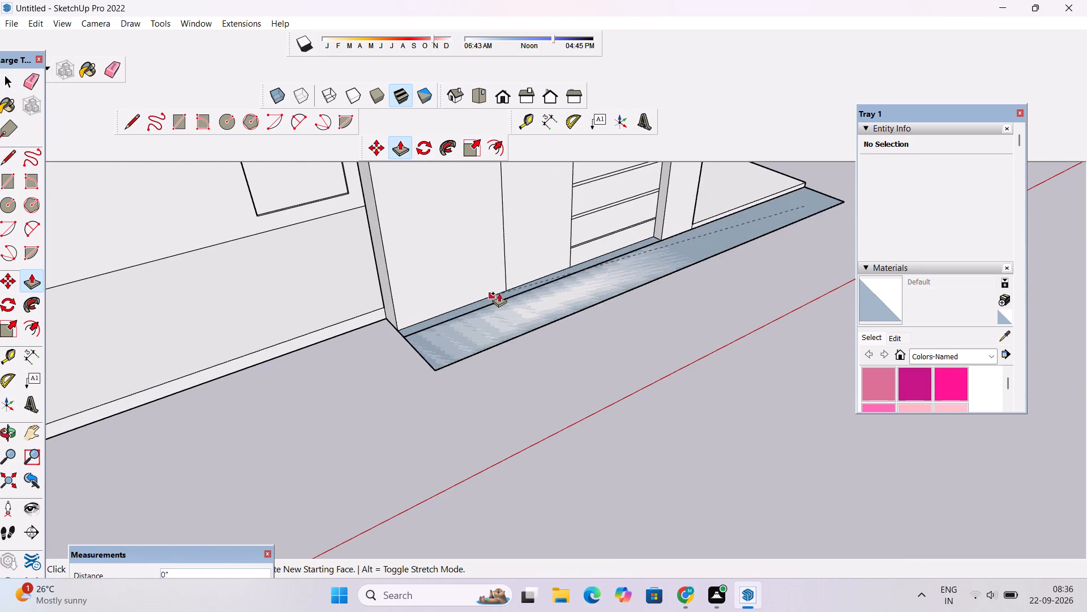
pyautogui.scroll(4, 720, 215)
pyautogui.click(720, 215)
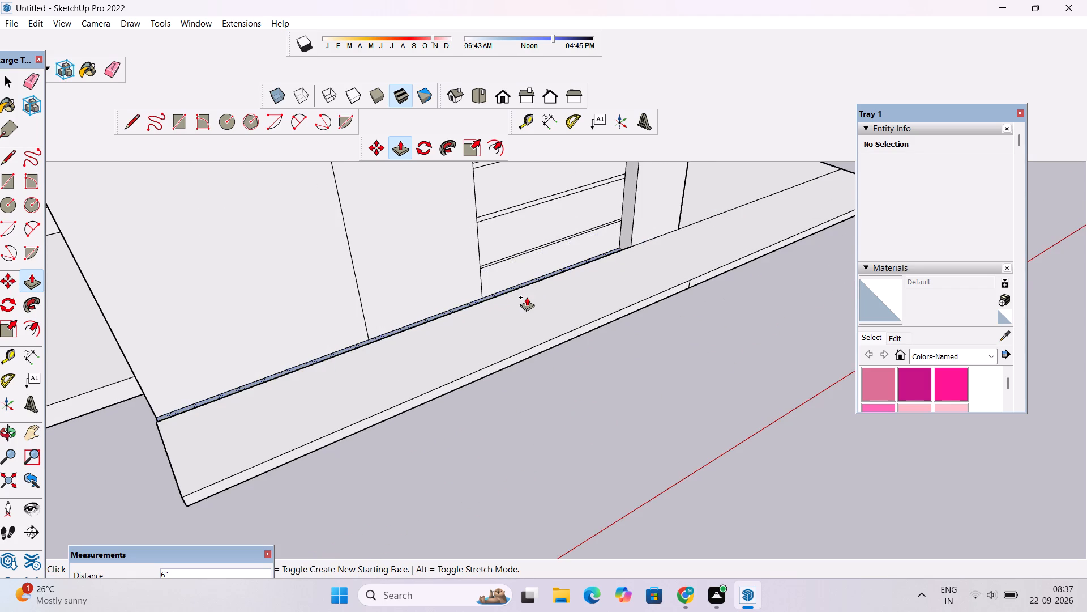
# Push/Pull the narrow sunken strip between the house wall and the front apron up 6", level with the apron.
pyautogui.press('o')
pyautogui.moveTo(502, 320); pyautogui.dragTo(611, 322)
pyautogui.keyDown('shift'); pyautogui.moveTo(533, 335); pyautogui.dragTo(654, 298); pyautogui.keyUp('shift')
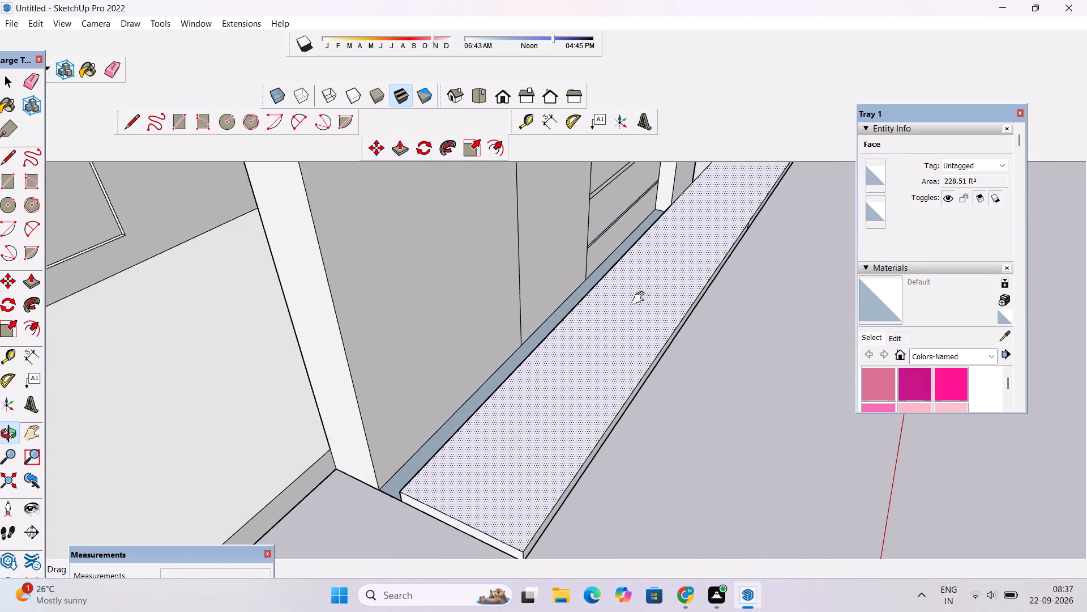
pyautogui.scroll(-4, 620, 304)
pyautogui.keyDown('shift'); pyautogui.moveTo(576, 352); pyautogui.dragTo(606, 341); pyautogui.keyUp('shift')
pyautogui.scroll(2, 605, 341)
pyautogui.moveTo(610, 332); pyautogui.dragTo(628, 341)
pyautogui.moveTo(629, 340); pyautogui.dragTo(615, 361)
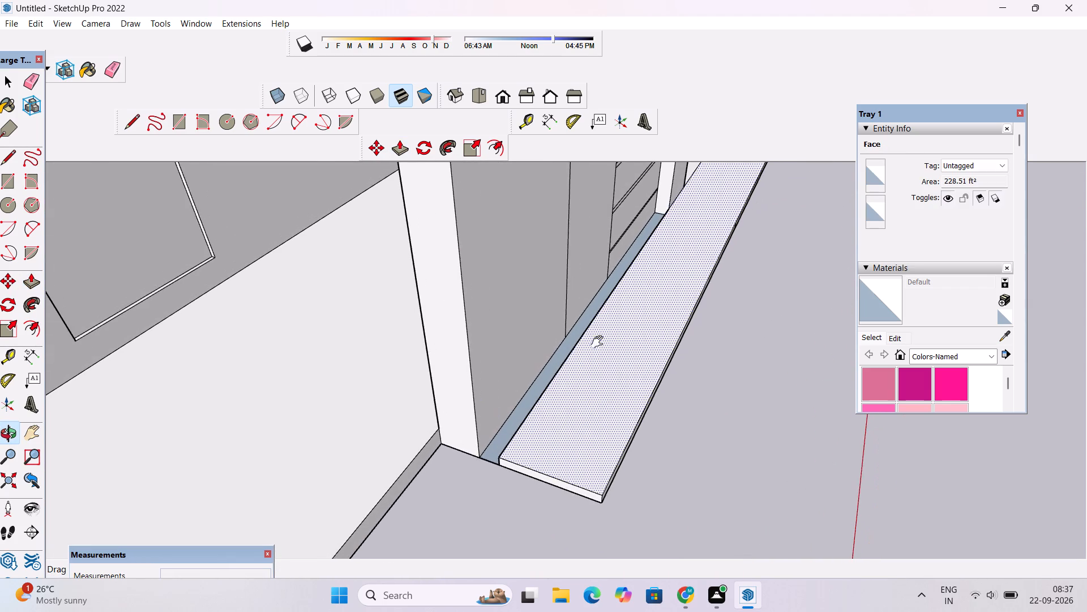
pyautogui.scroll(2, 600, 318)
pyautogui.keyDown('shift'); pyautogui.moveTo(599, 316); pyautogui.dragTo(590, 350); pyautogui.keyUp('shift')
pyautogui.press('space')
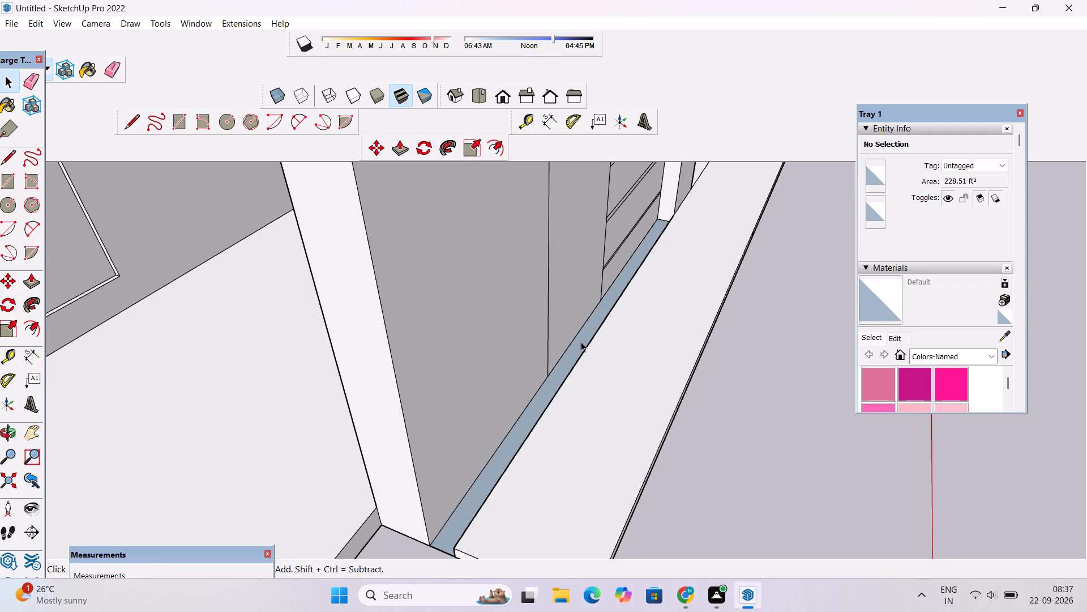
pyautogui.click(581, 342)
pyautogui.press('p')
pyautogui.click(581, 342)
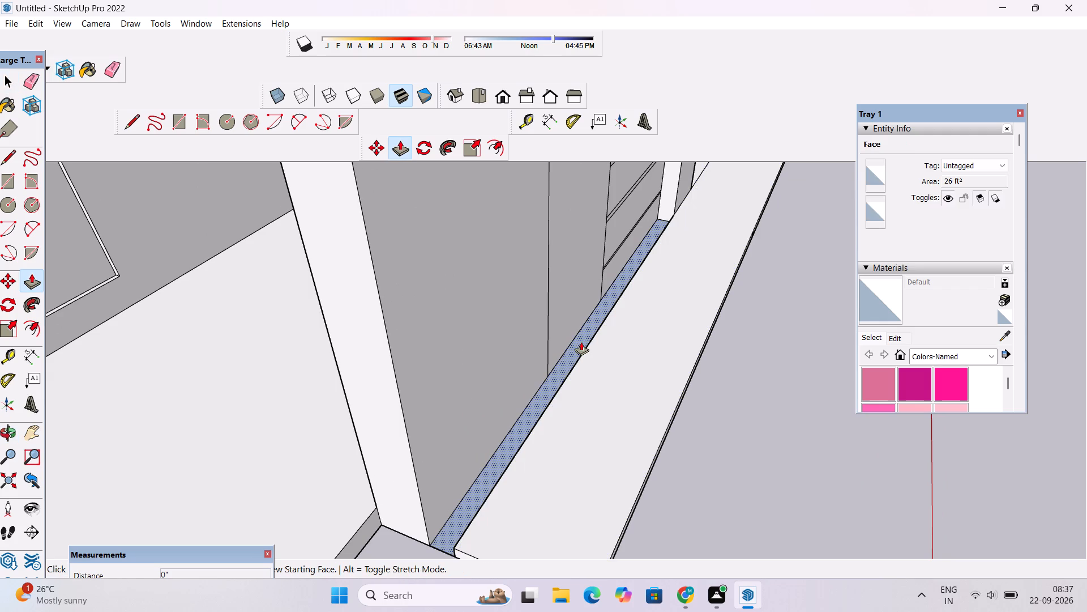
pyautogui.click(610, 378)
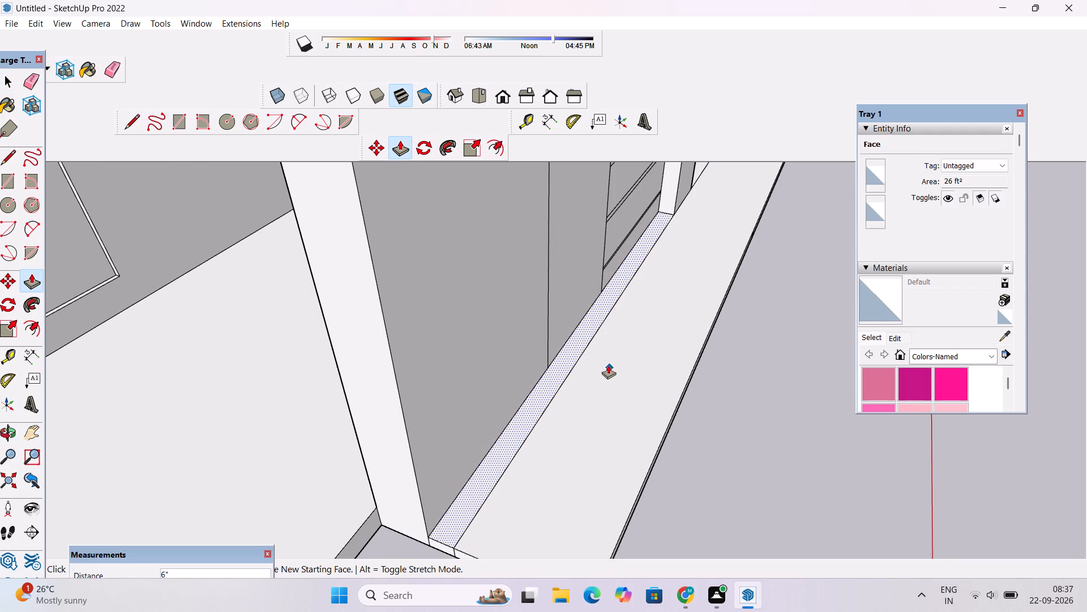
# Erase the seam edges between the raised strip and the apron, on the top surface and the porch-side end face.
pyautogui.press('o')
pyautogui.moveTo(664, 401); pyautogui.dragTo(531, 306)
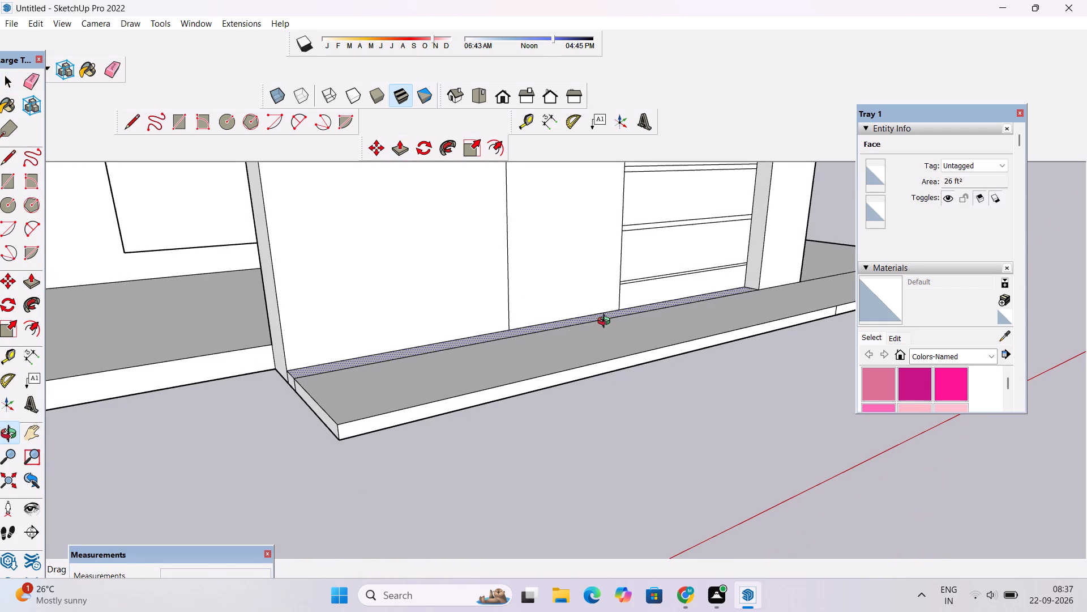
pyautogui.keyDown('shift'); pyautogui.moveTo(652, 356); pyautogui.dragTo(594, 339); pyautogui.keyUp('shift')
pyautogui.scroll(-1, 594, 339)
pyautogui.moveTo(596, 328); pyautogui.dragTo(599, 373)
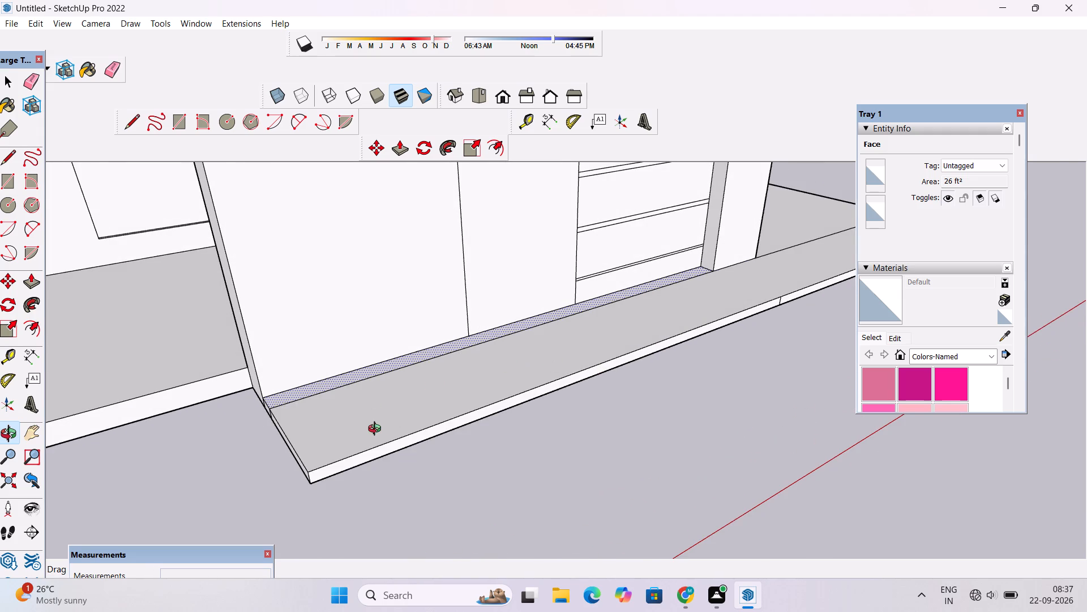
pyautogui.moveTo(395, 432); pyautogui.dragTo(524, 392)
pyautogui.keyDown('shift'); pyautogui.moveTo(510, 419); pyautogui.dragTo(537, 403); pyautogui.keyUp('shift')
pyautogui.scroll(3, 426, 420)
pyautogui.moveTo(460, 407); pyautogui.dragTo(482, 415)
pyautogui.scroll(2, 425, 447)
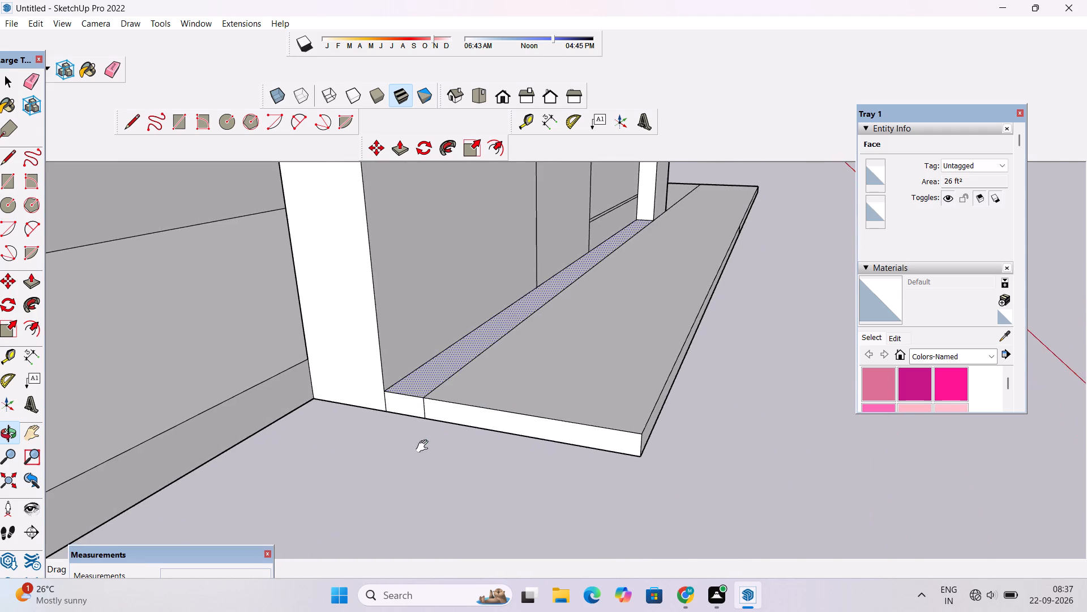
pyautogui.keyDown('shift'); pyautogui.moveTo(437, 445); pyautogui.dragTo(485, 445); pyautogui.keyUp('shift')
pyautogui.press('e')
pyautogui.scroll(2, 473, 400)
pyautogui.click(510, 362)
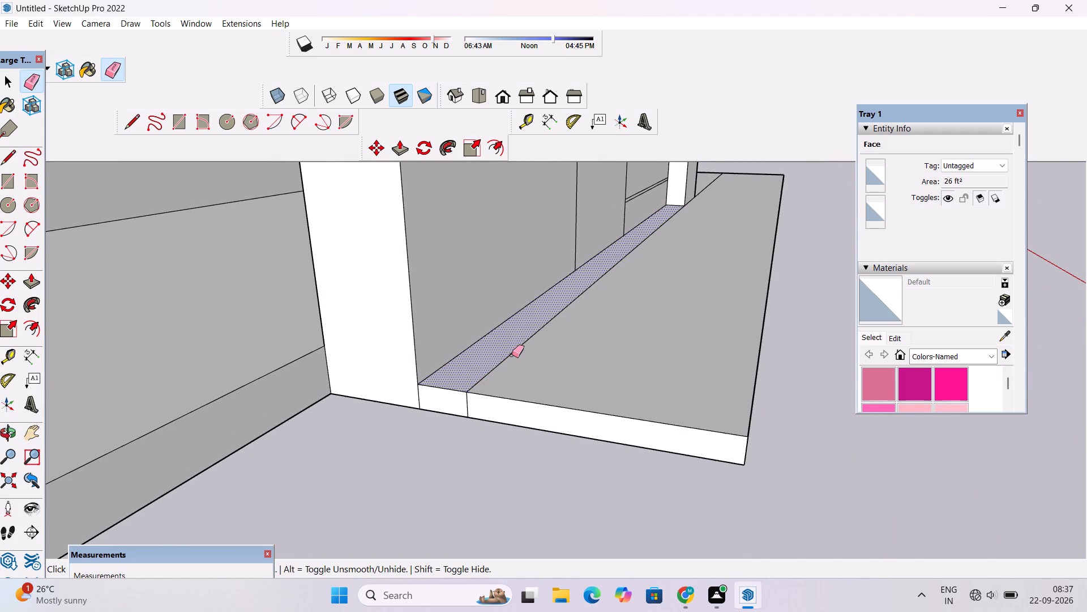
pyautogui.moveTo(514, 347); pyautogui.dragTo(522, 368)
pyautogui.click(465, 405)
pyautogui.moveTo(464, 402); pyautogui.dragTo(467, 404)
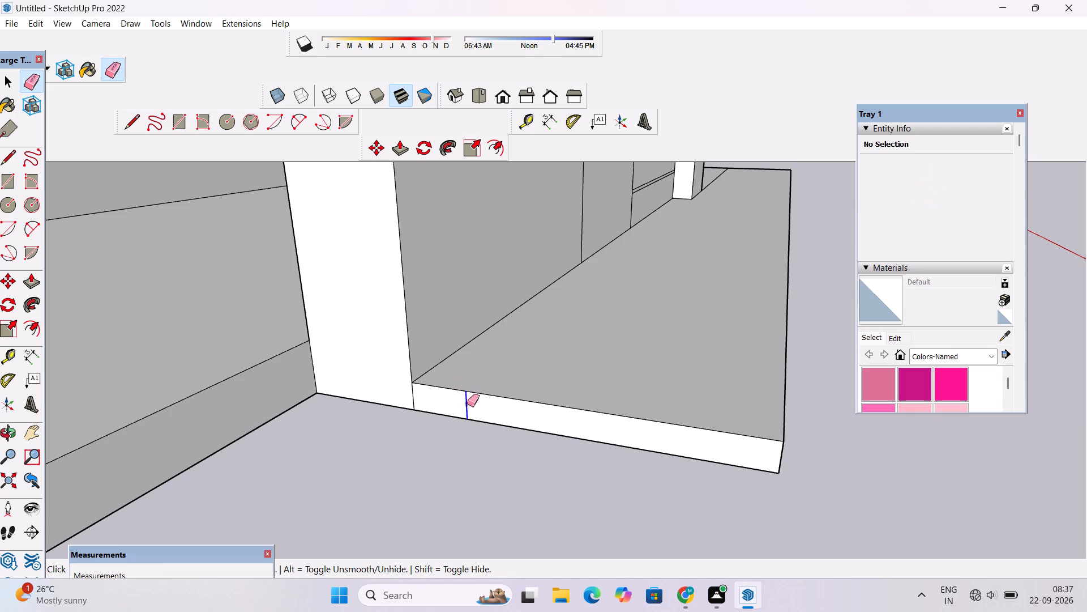
pyautogui.moveTo(467, 404); pyautogui.dragTo(469, 405)
# Erase the short vertical seam on the apron's front face, where it joins the side slab.
pyautogui.scroll(-15, 363, 399)
pyautogui.scroll(4, 738, 243)
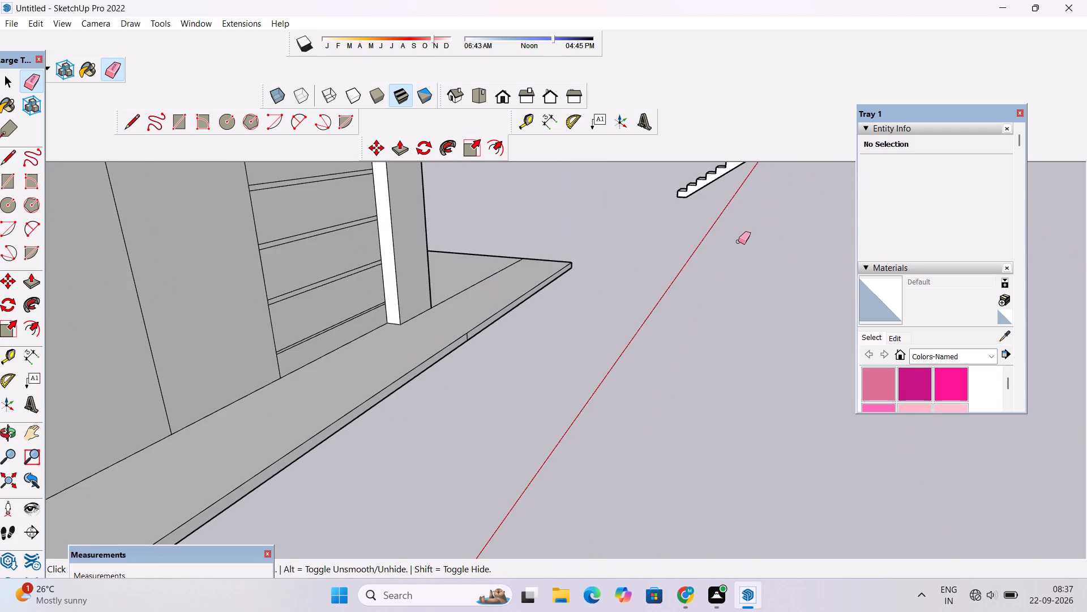
pyautogui.press('o')
pyautogui.moveTo(729, 318); pyautogui.dragTo(601, 335)
pyautogui.scroll(3, 468, 346)
pyautogui.keyDown('shift'); pyautogui.moveTo(486, 344); pyautogui.dragTo(518, 352); pyautogui.keyUp('shift')
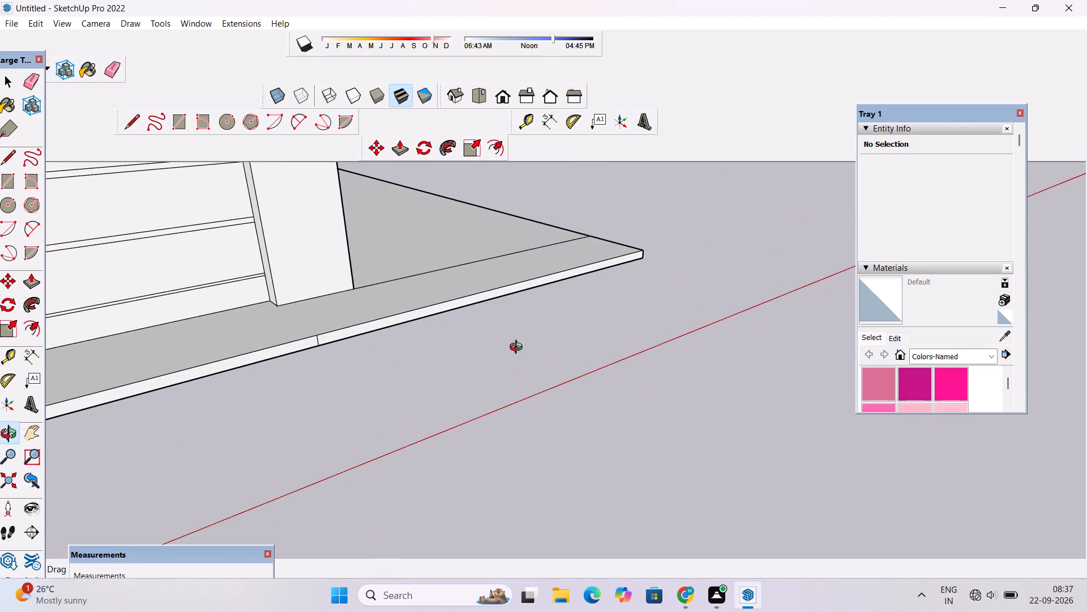
pyautogui.scroll(4, 495, 347)
pyautogui.keyDown('shift'); pyautogui.moveTo(394, 370); pyautogui.dragTo(887, 358); pyautogui.keyUp('shift')
pyautogui.scroll(3, 757, 382)
pyautogui.moveTo(774, 442); pyautogui.dragTo(757, 410)
pyautogui.moveTo(746, 386); pyautogui.dragTo(751, 407)
pyautogui.scroll(3, 751, 407)
pyautogui.press('e')
pyautogui.moveTo(659, 291); pyautogui.dragTo(623, 303)
# Examine the merged front apron and its junction with the porch slab's front edge.
pyautogui.press('o')
pyautogui.scroll(-15, 581, 302)
pyautogui.moveTo(637, 293); pyautogui.dragTo(584, 345)
pyautogui.scroll(-3, 593, 343)
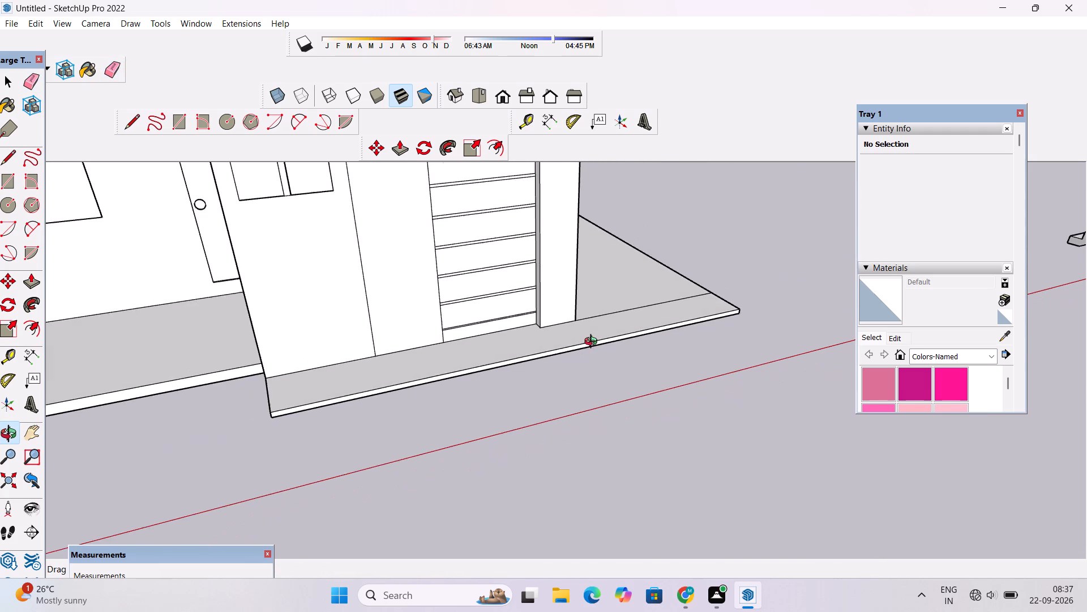
pyautogui.keyDown('shift'); pyautogui.moveTo(570, 347); pyautogui.dragTo(499, 369); pyautogui.keyUp('shift')
pyautogui.scroll(1, 498, 371)
pyautogui.keyDown('shift'); pyautogui.moveTo(502, 363); pyautogui.dragTo(503, 362); pyautogui.keyUp('shift')
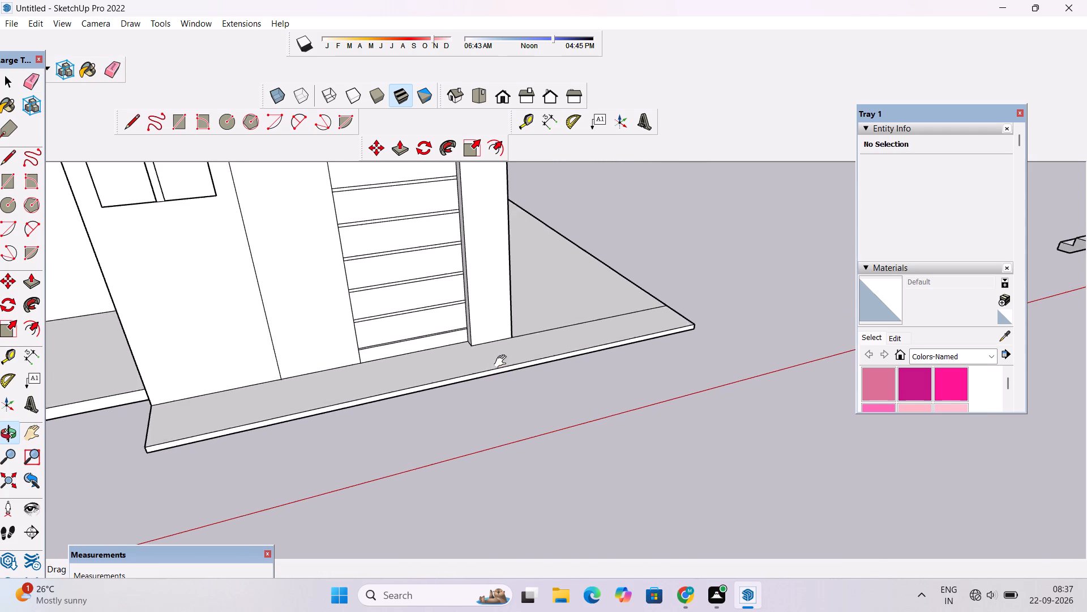
pyautogui.keyDown('shift'); pyautogui.moveTo(503, 362); pyautogui.dragTo(509, 362); pyautogui.keyUp('shift')
pyautogui.scroll(-9, 536, 356)
pyautogui.keyDown('shift'); pyautogui.moveTo(425, 347); pyautogui.dragTo(504, 351); pyautogui.keyUp('shift')
pyautogui.scroll(2, 449, 391)
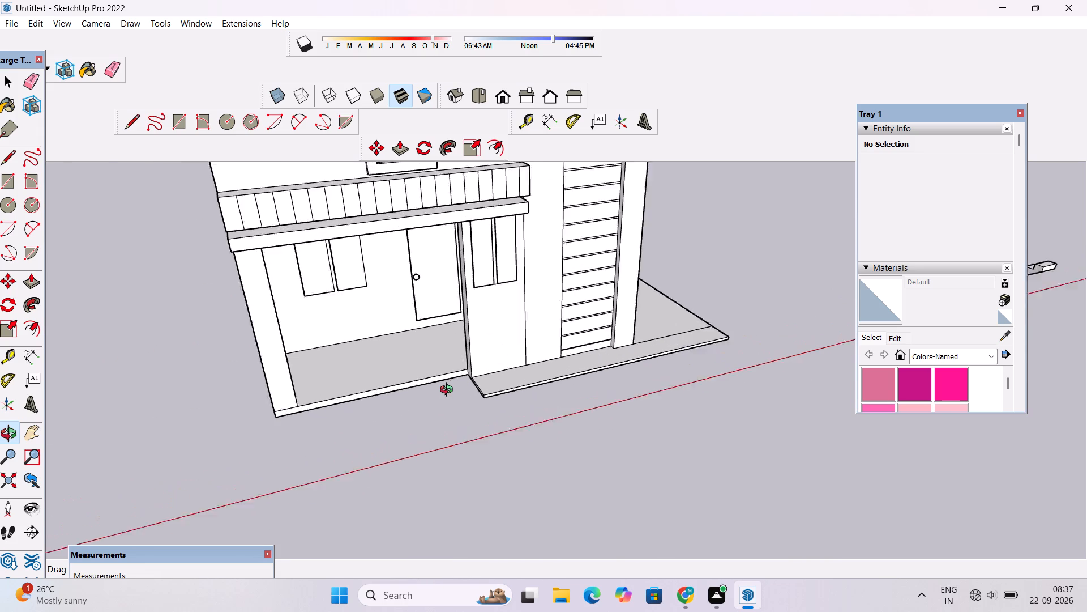
pyautogui.scroll(6, 449, 391)
pyautogui.moveTo(458, 387); pyautogui.dragTo(538, 356)
pyautogui.moveTo(524, 363); pyautogui.dragTo(480, 368)
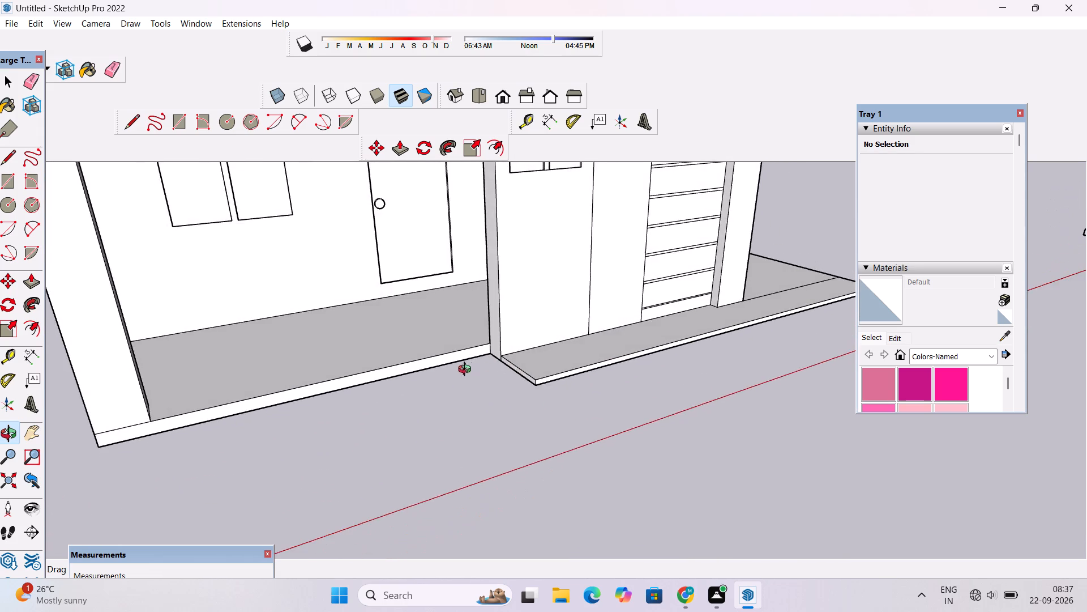
pyautogui.keyDown('shift'); pyautogui.moveTo(470, 369); pyautogui.dragTo(523, 355); pyautogui.keyUp('shift')
pyautogui.scroll(1, 524, 352)
pyautogui.scroll(-4, 524, 352)
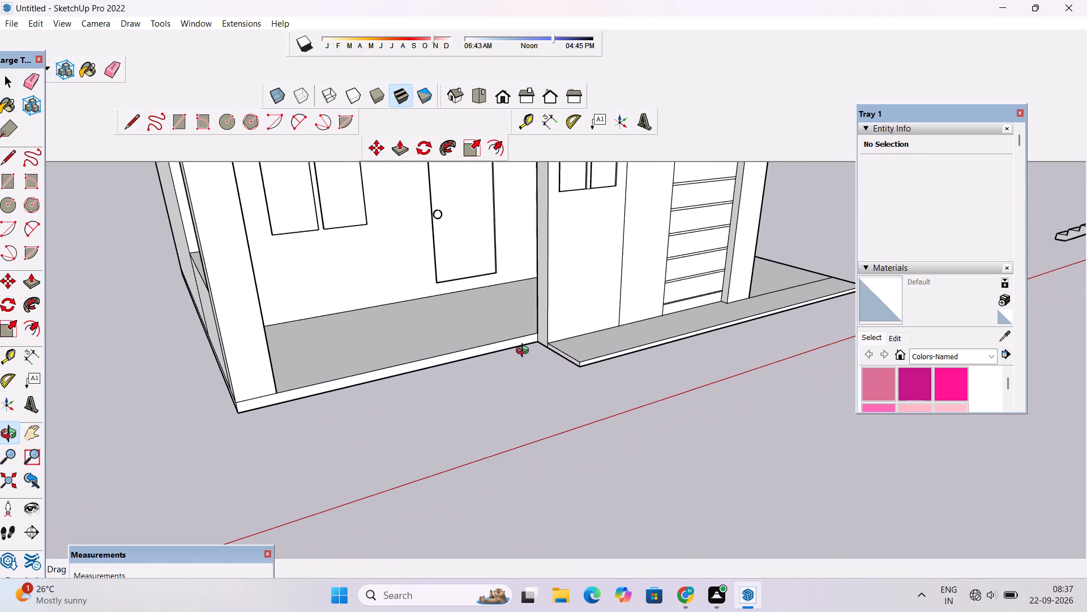
pyautogui.moveTo(559, 348); pyautogui.dragTo(517, 364)
pyautogui.keyDown('shift'); pyautogui.moveTo(515, 364); pyautogui.dragTo(549, 362); pyautogui.keyUp('shift')
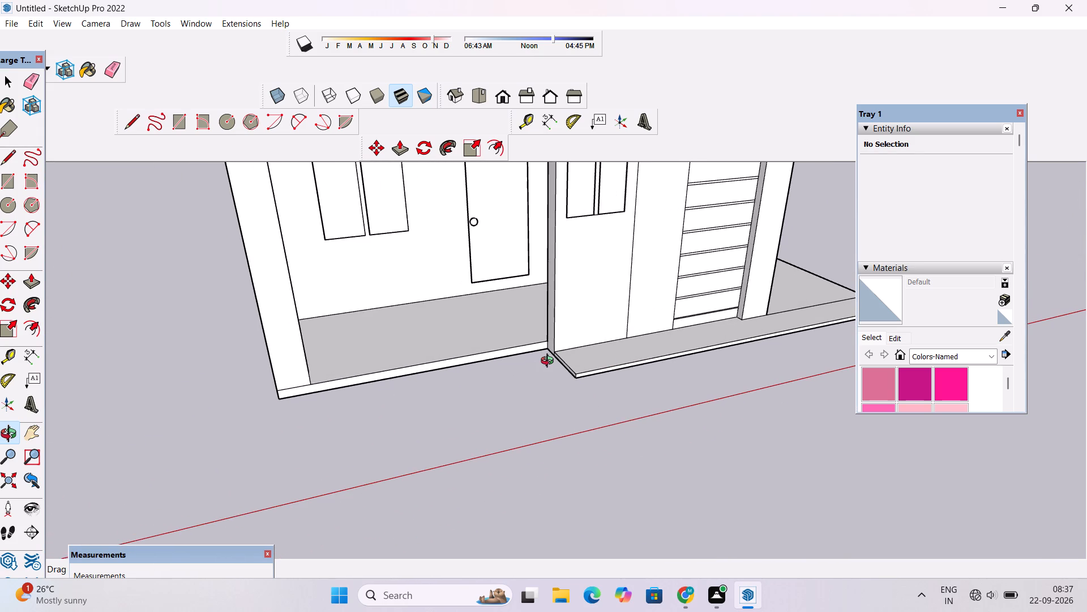
pyautogui.press('t')
pyautogui.press('l')
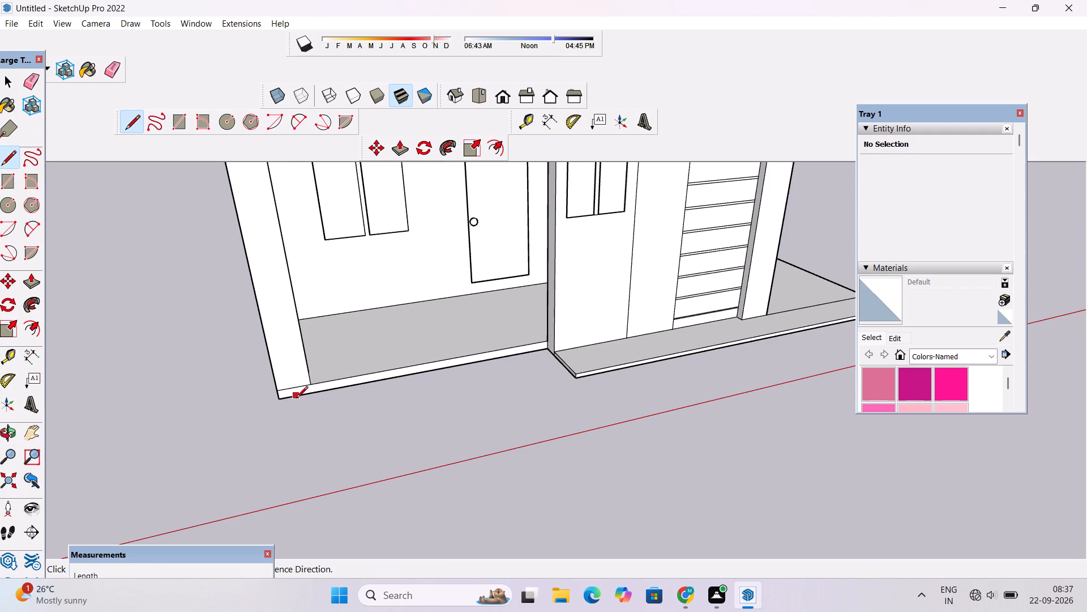
# Copy the porch slab's front face with its edges about 99' 10" away, into the open ground beside the spare stair flight.
pyautogui.press('o')
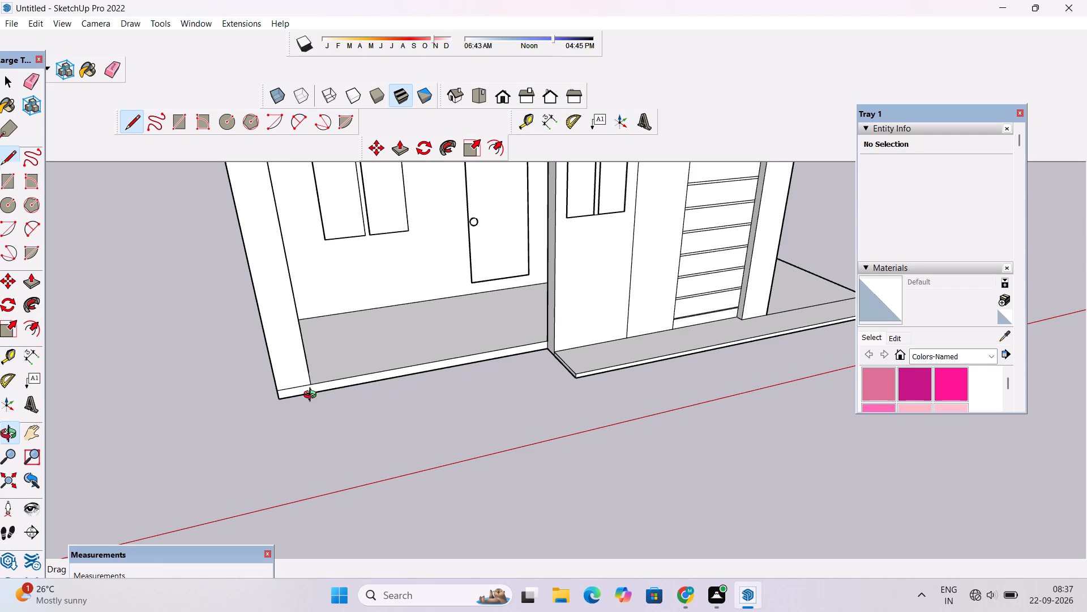
pyautogui.scroll(-2, 319, 392)
pyautogui.keyDown('shift'); pyautogui.moveTo(327, 414); pyautogui.dragTo(330, 389); pyautogui.keyUp('shift')
pyautogui.keyDown('shift'); pyautogui.moveTo(336, 407); pyautogui.dragTo(334, 388); pyautogui.keyUp('shift')
pyautogui.scroll(3, 366, 356)
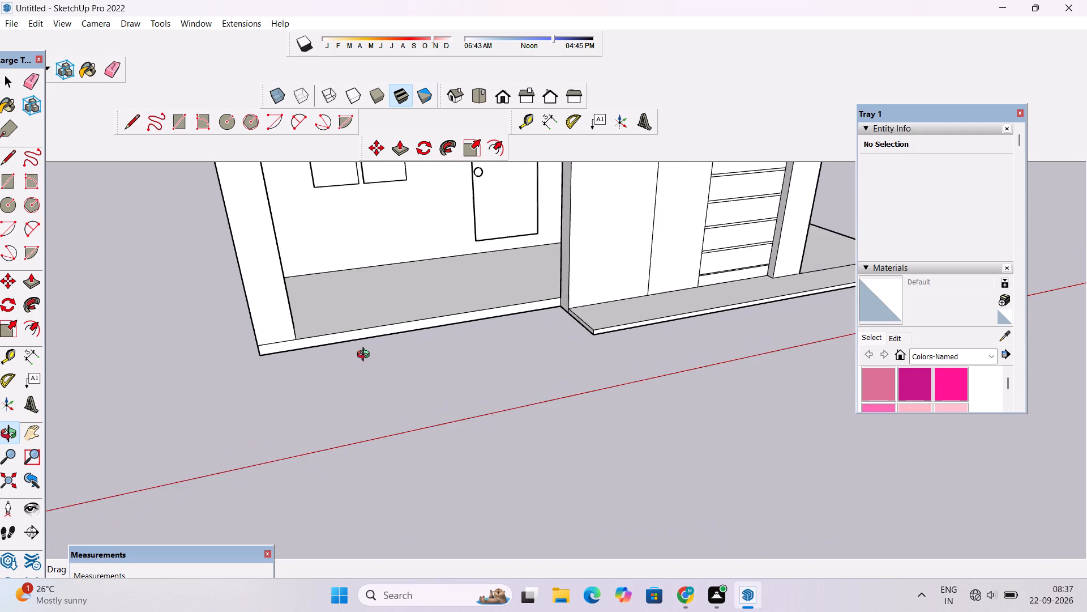
pyautogui.keyDown('shift'); pyautogui.moveTo(373, 358); pyautogui.dragTo(362, 366); pyautogui.keyUp('shift')
pyautogui.press('space')
pyautogui.scroll(2, 369, 358)
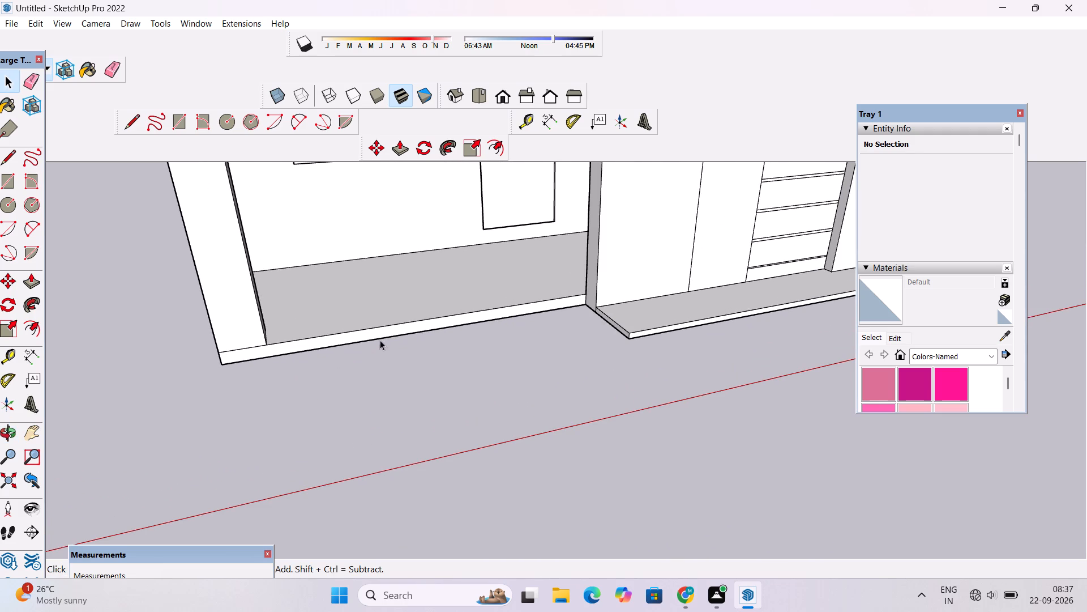
pyautogui.doubleClick(387, 330)
pyautogui.press('m')
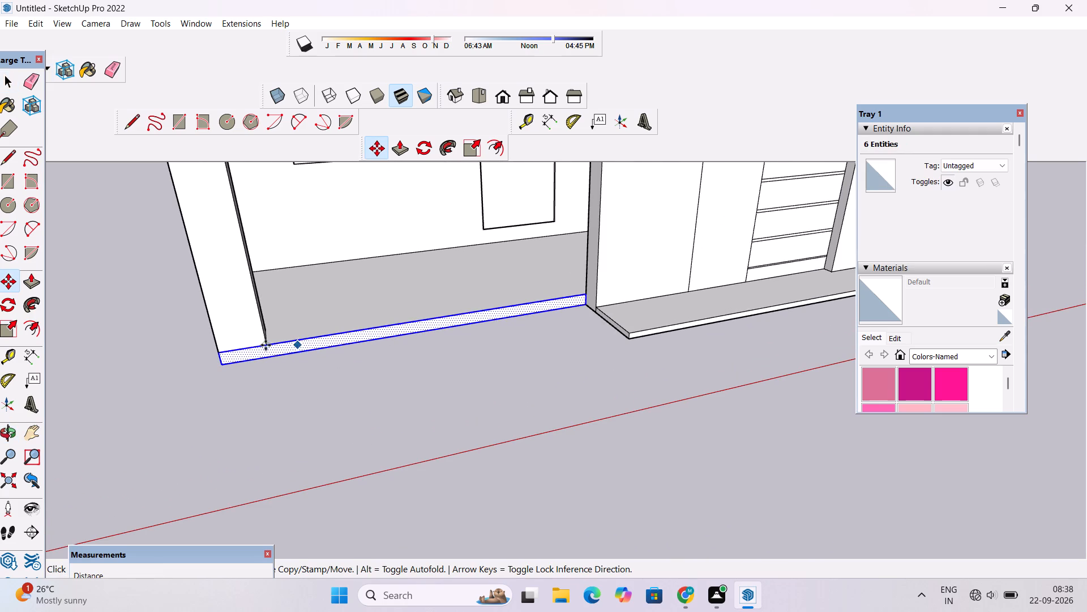
pyautogui.click(220, 351)
pyautogui.scroll(-8, 256, 386)
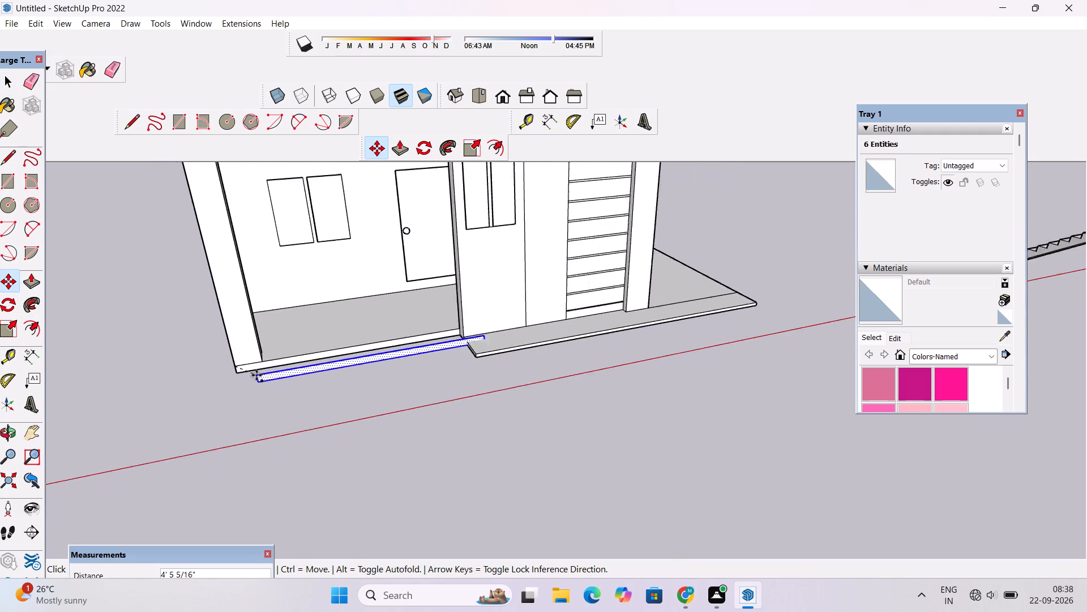
pyautogui.scroll(-5, 256, 375)
pyautogui.scroll(-9, 483, 391)
pyautogui.scroll(5, 638, 295)
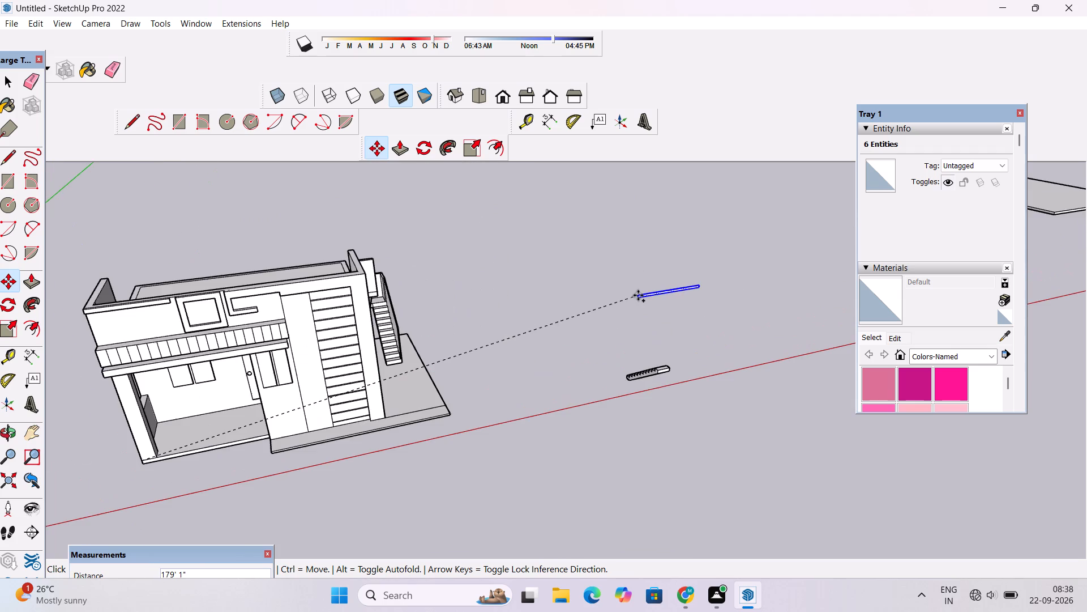
pyautogui.scroll(7, 551, 360)
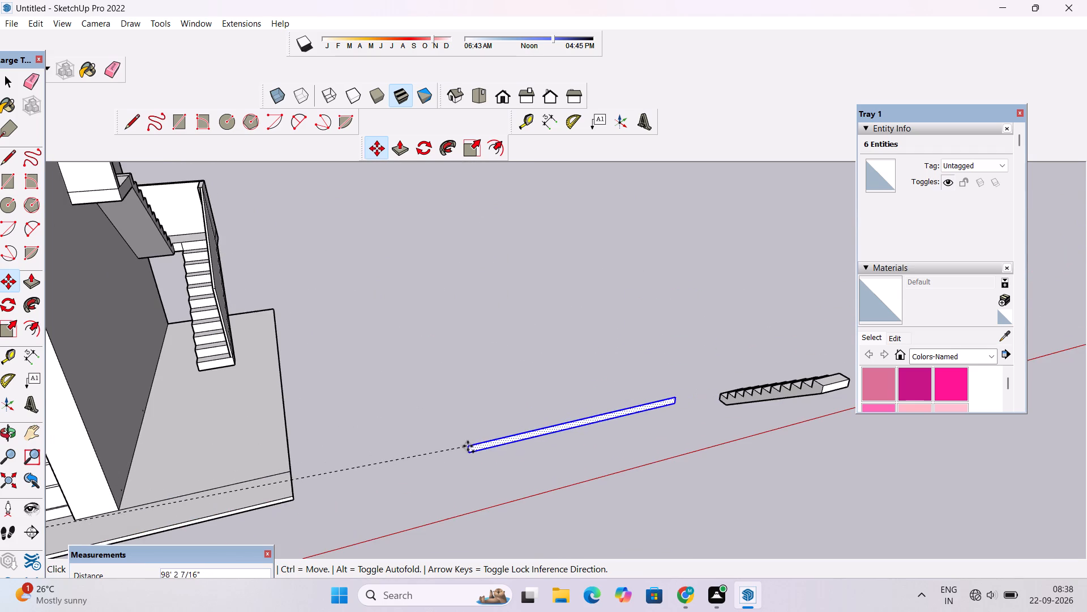
pyautogui.click(473, 425)
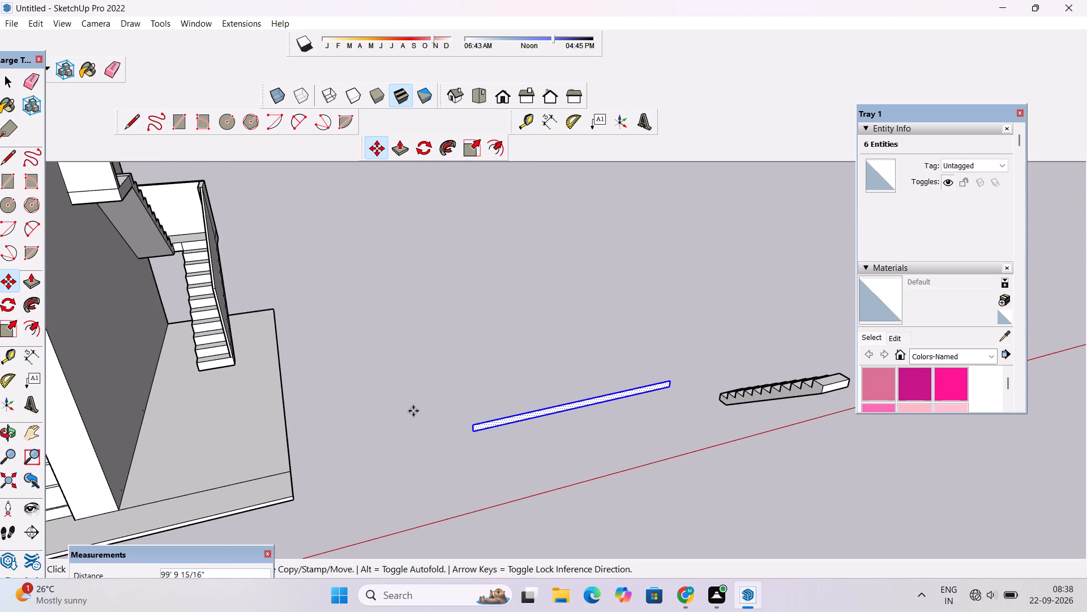
pyautogui.press('space')
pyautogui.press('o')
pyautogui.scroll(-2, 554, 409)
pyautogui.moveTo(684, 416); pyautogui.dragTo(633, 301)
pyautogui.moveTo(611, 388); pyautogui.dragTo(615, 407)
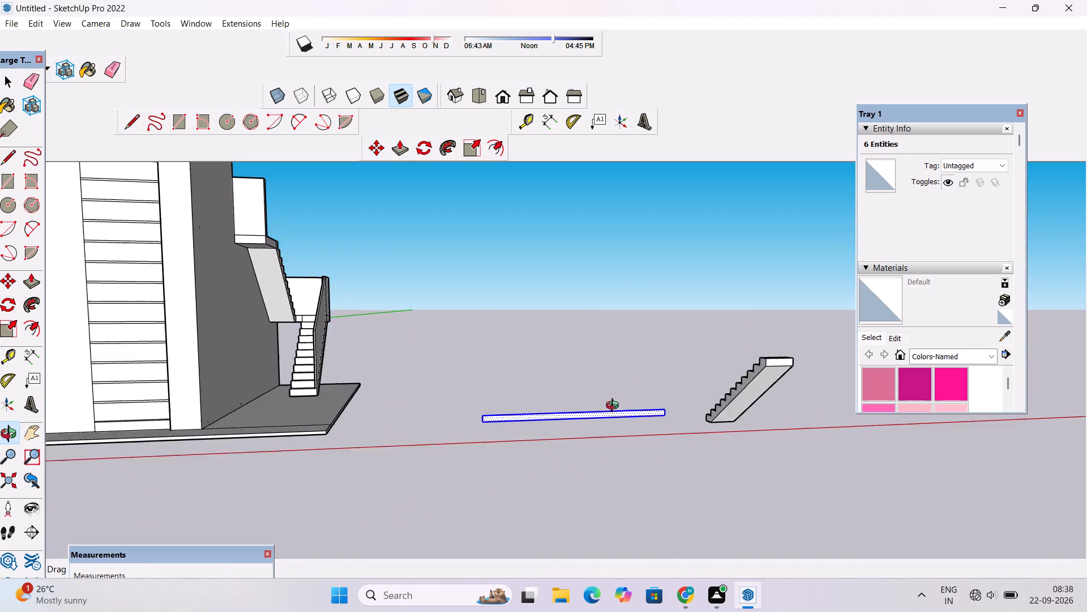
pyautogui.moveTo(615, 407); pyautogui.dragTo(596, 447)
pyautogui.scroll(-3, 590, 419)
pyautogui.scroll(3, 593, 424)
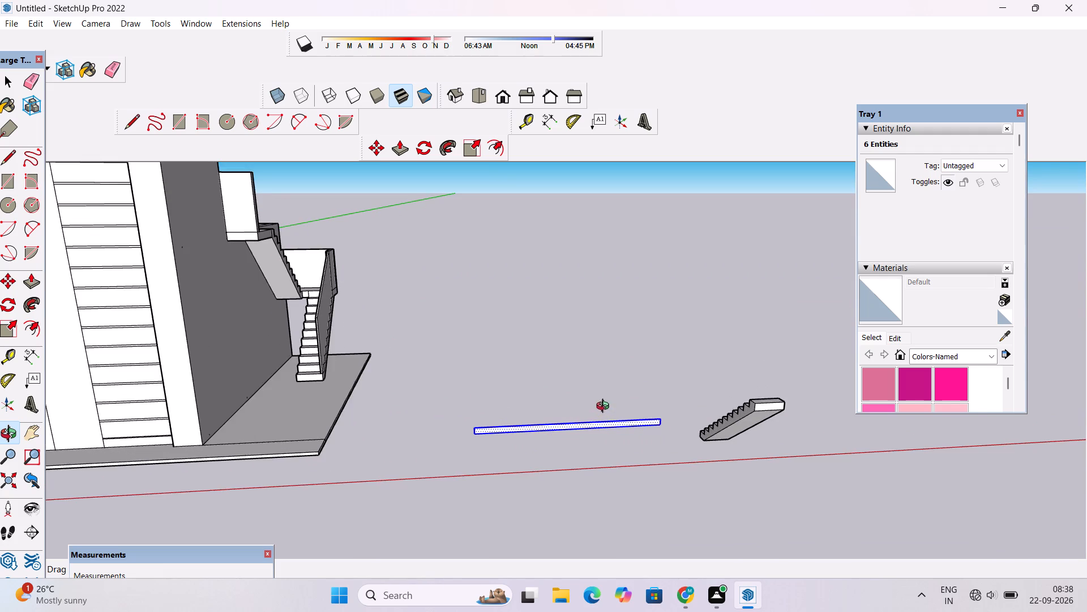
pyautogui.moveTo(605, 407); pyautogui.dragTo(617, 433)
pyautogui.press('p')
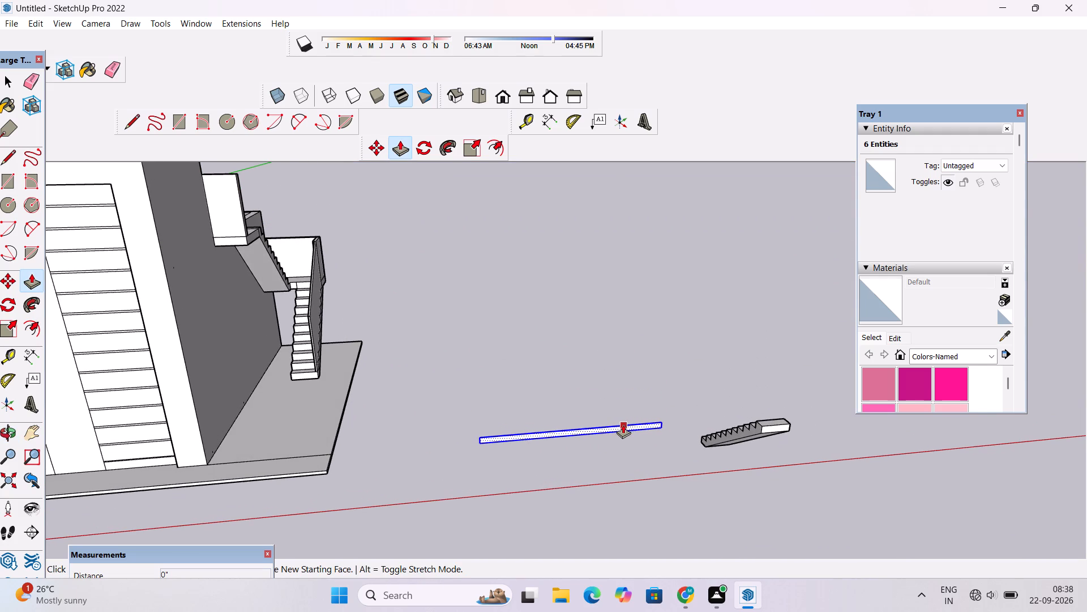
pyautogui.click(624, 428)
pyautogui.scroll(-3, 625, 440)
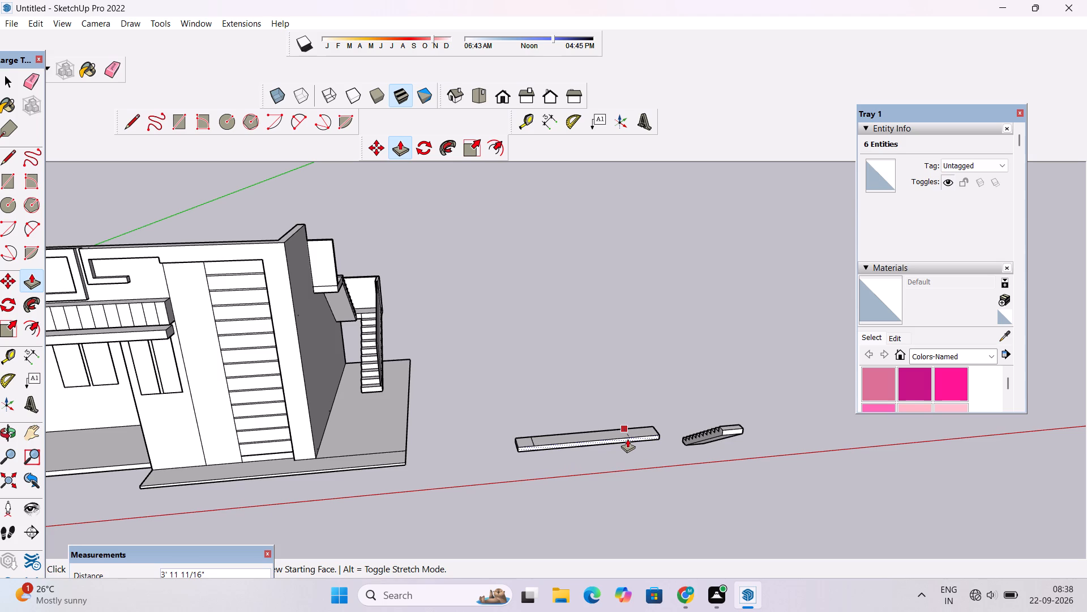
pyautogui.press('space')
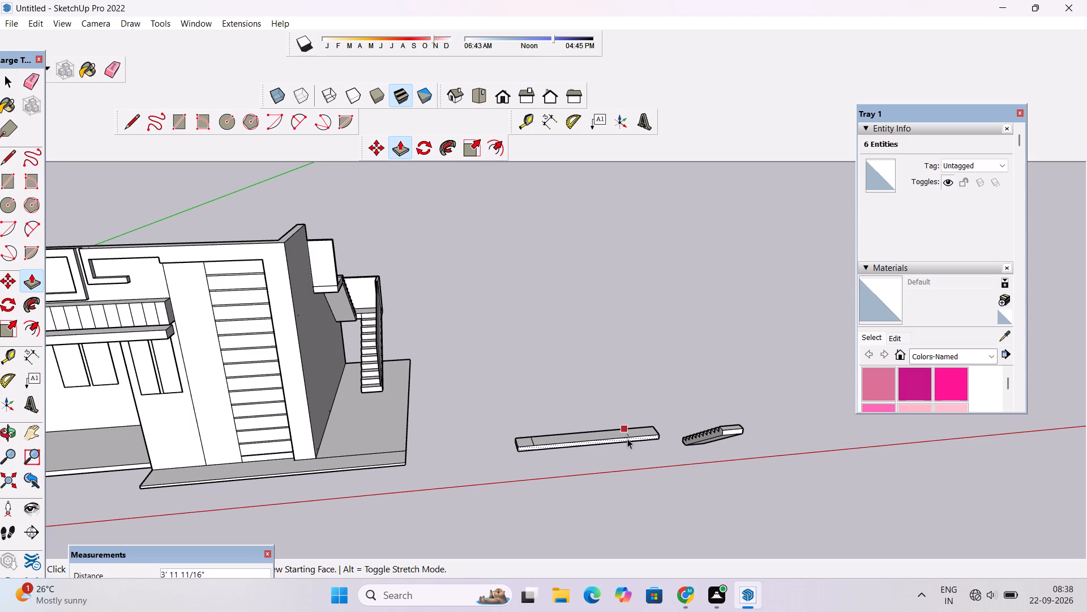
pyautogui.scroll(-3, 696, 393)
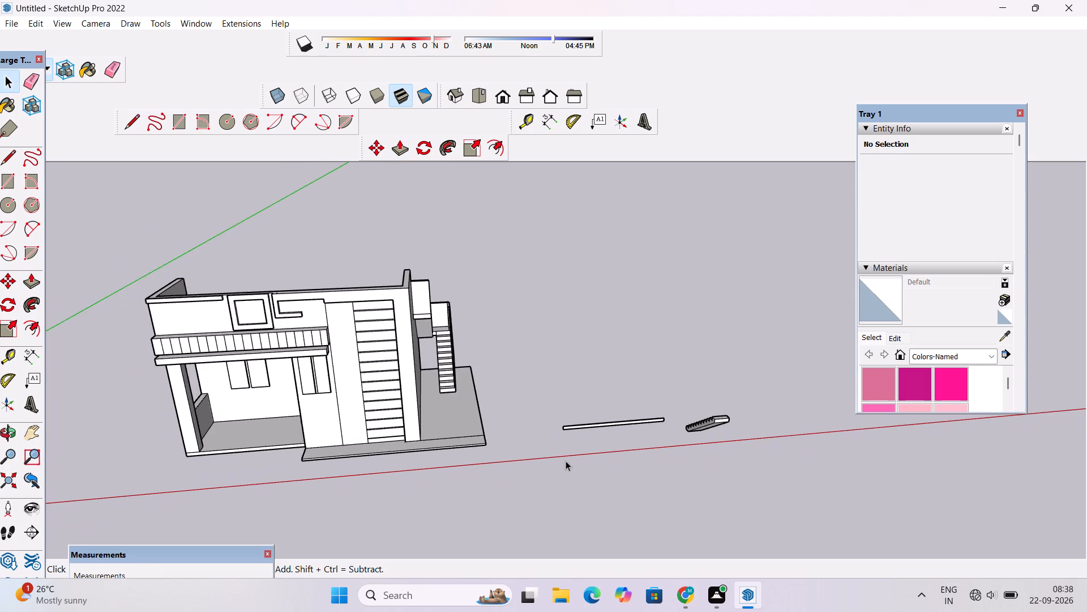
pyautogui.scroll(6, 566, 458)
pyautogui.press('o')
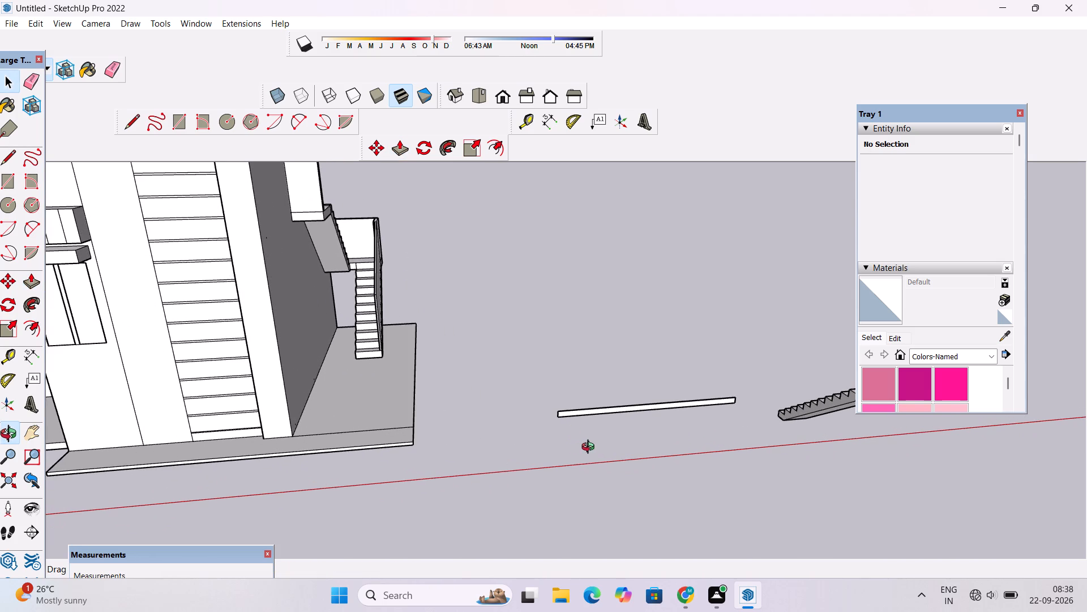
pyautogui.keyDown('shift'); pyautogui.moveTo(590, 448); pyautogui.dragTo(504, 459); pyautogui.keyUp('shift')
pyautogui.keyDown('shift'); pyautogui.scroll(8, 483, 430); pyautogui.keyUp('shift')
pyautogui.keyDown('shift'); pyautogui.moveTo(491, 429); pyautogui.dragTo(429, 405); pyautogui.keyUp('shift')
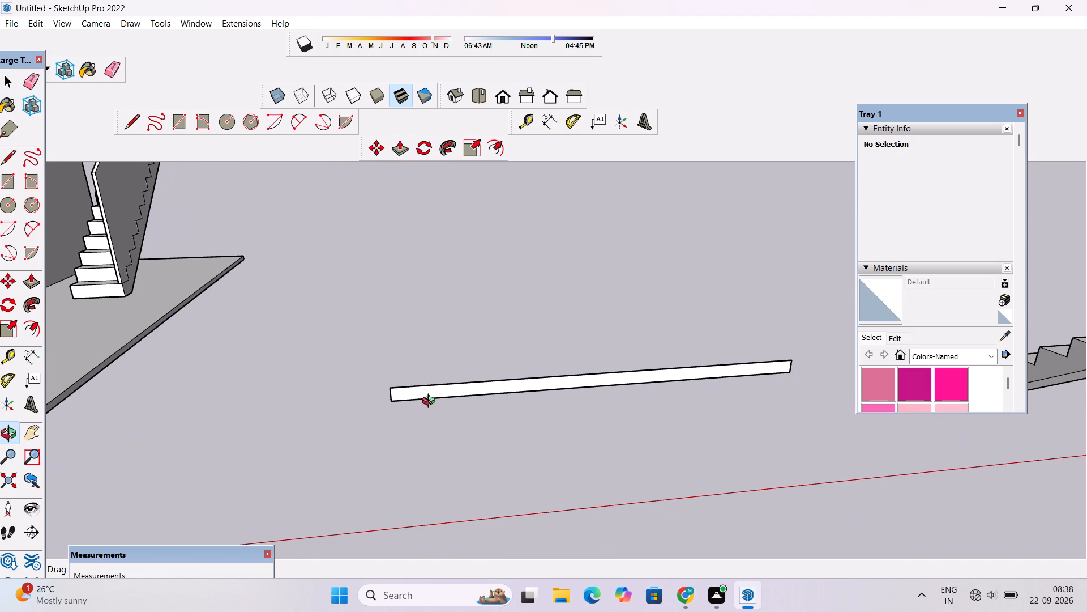
# Erase the copied face's two long edges and far end edge, keeping only the short vertical edge nearest the house.
pyautogui.press('e')
pyautogui.moveTo(478, 362); pyautogui.dragTo(487, 409)
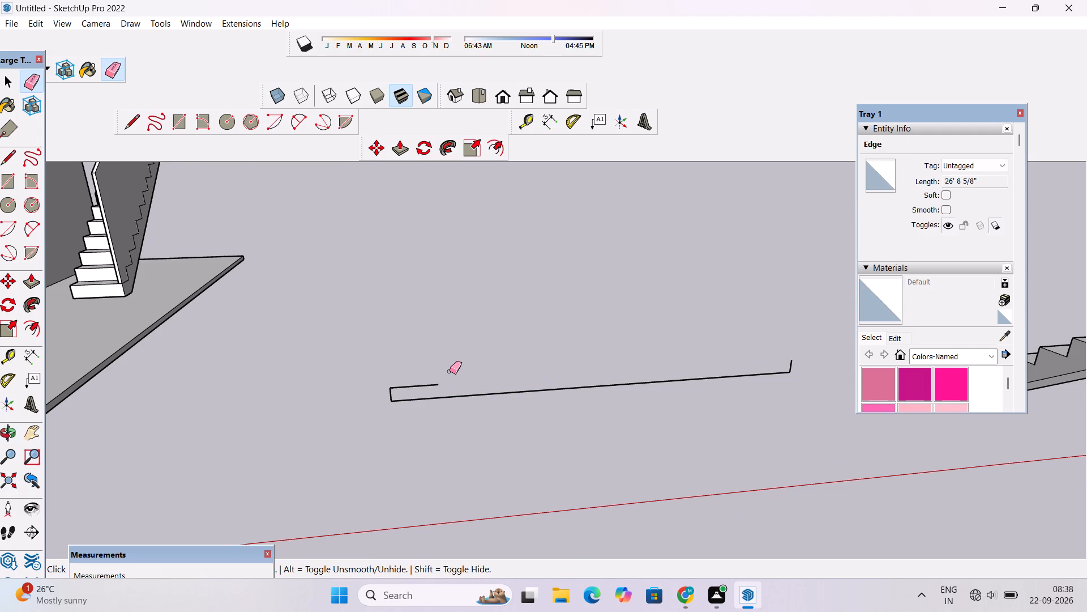
pyautogui.moveTo(444, 371); pyautogui.dragTo(437, 400)
pyautogui.scroll(-3, 425, 367)
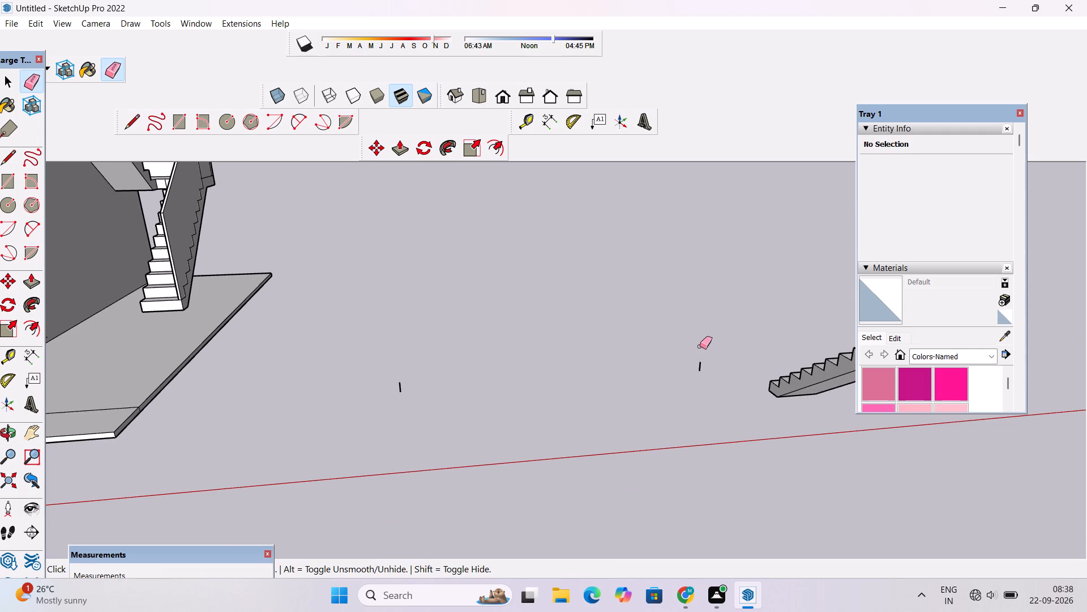
pyautogui.moveTo(705, 353); pyautogui.dragTo(691, 393)
pyautogui.scroll(1, 434, 405)
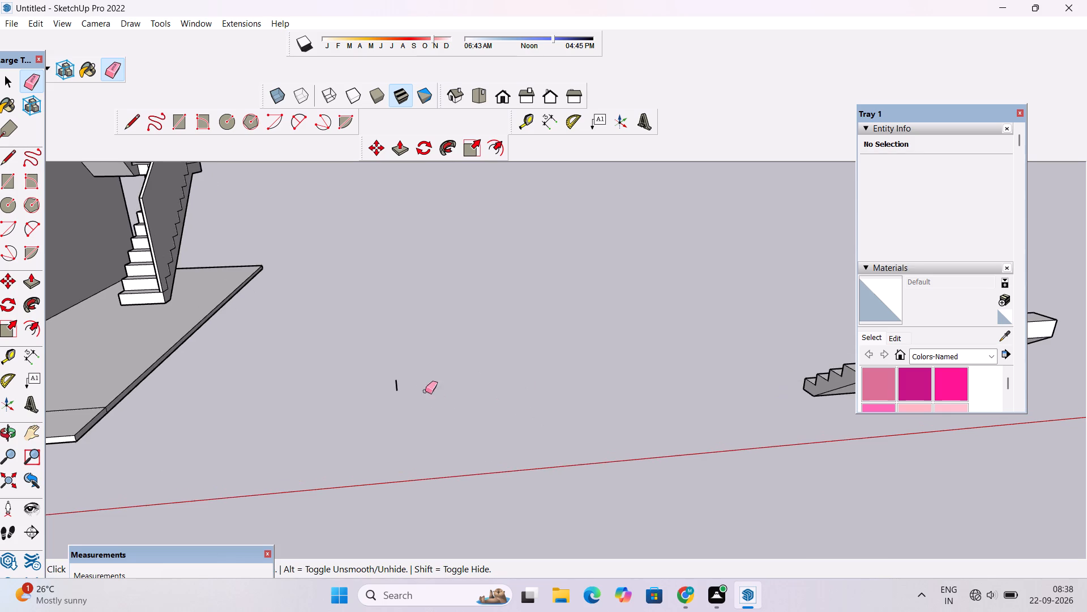
pyautogui.scroll(2, 420, 384)
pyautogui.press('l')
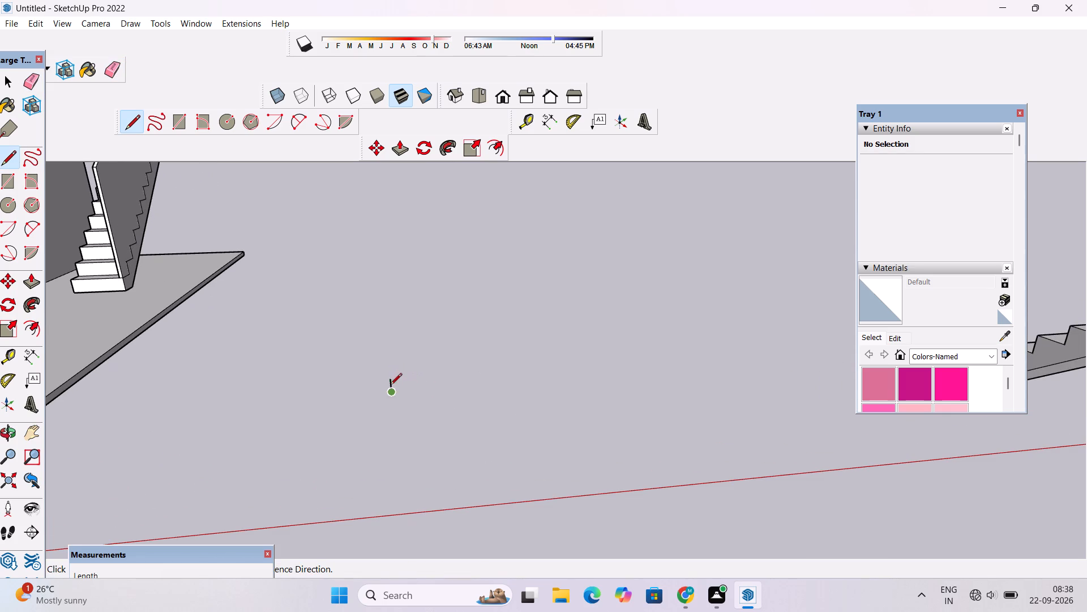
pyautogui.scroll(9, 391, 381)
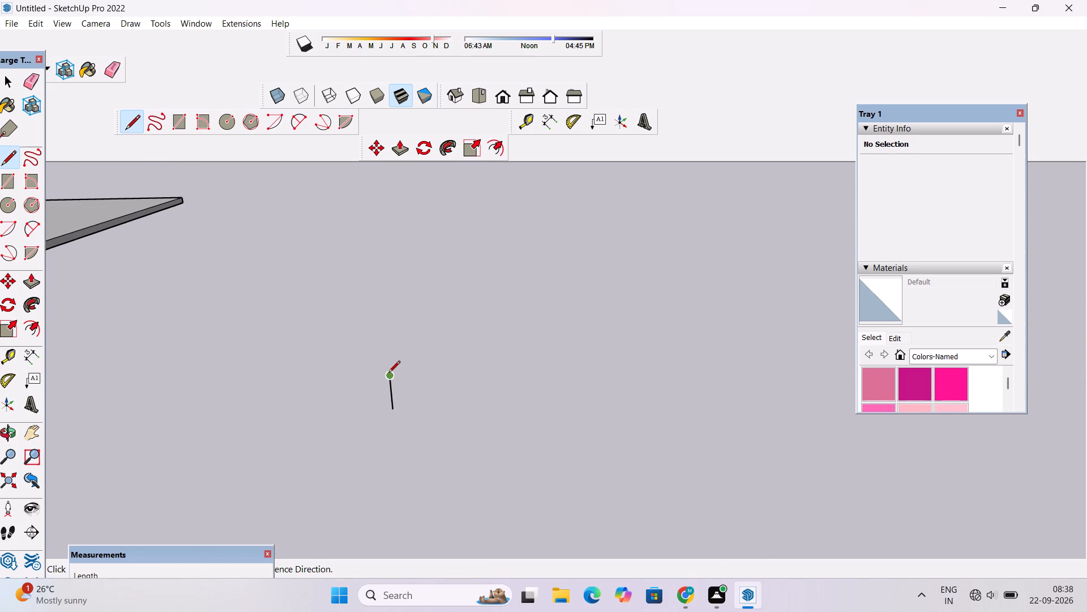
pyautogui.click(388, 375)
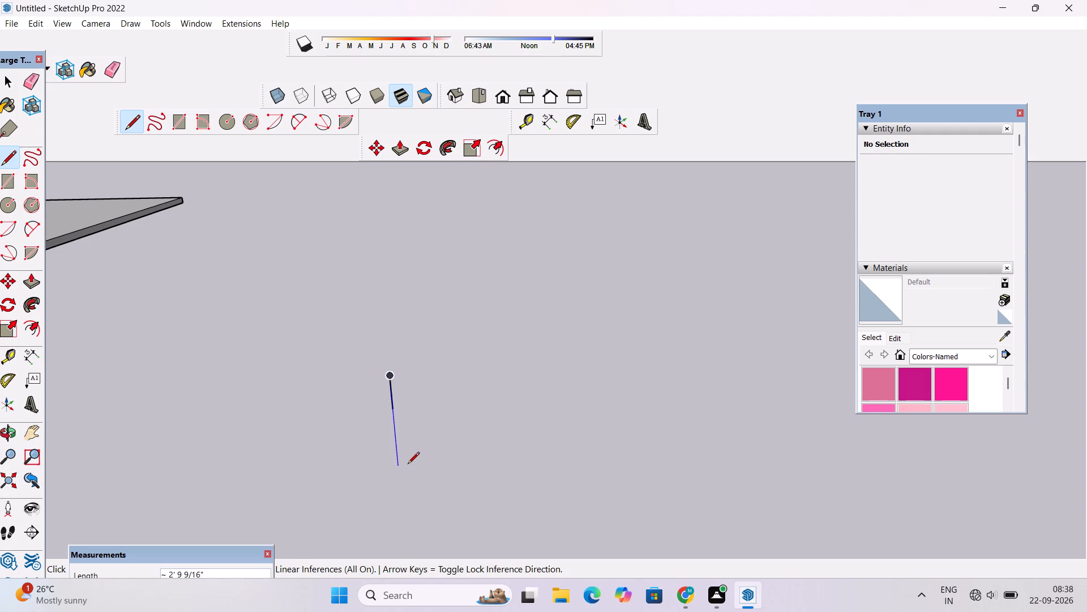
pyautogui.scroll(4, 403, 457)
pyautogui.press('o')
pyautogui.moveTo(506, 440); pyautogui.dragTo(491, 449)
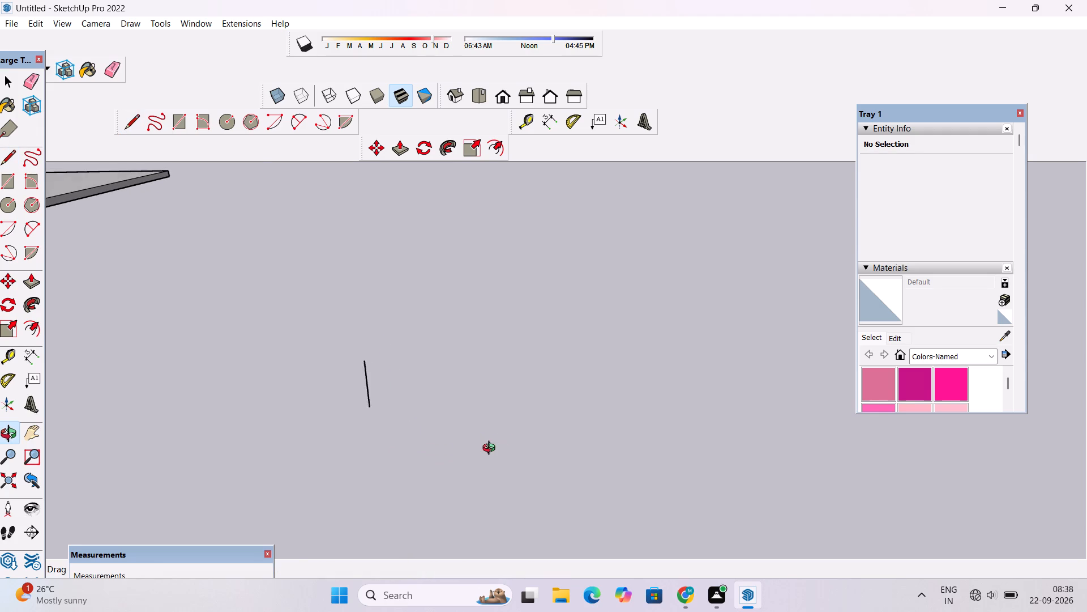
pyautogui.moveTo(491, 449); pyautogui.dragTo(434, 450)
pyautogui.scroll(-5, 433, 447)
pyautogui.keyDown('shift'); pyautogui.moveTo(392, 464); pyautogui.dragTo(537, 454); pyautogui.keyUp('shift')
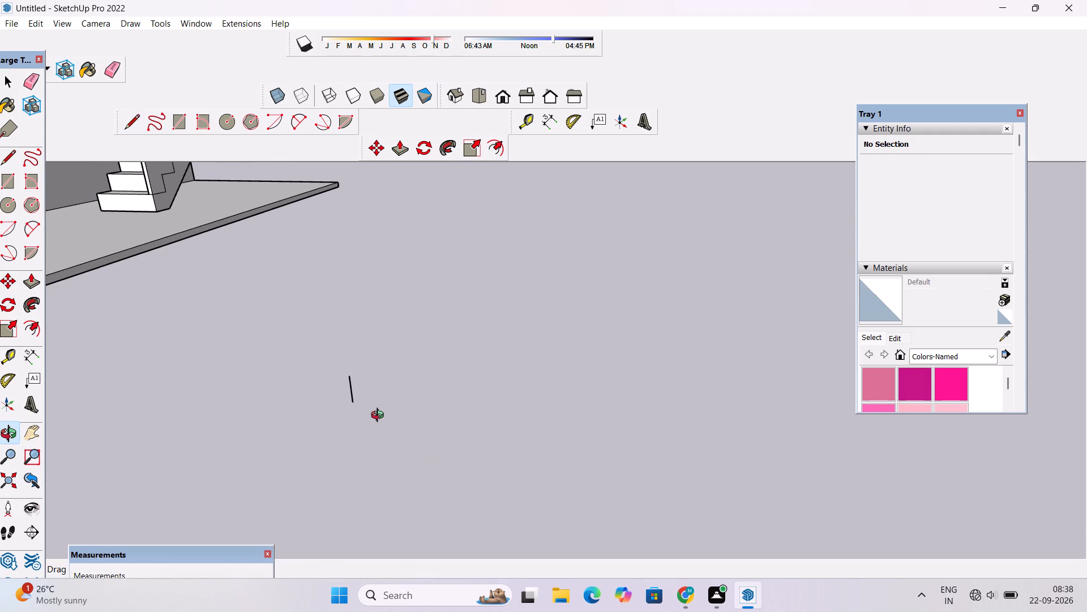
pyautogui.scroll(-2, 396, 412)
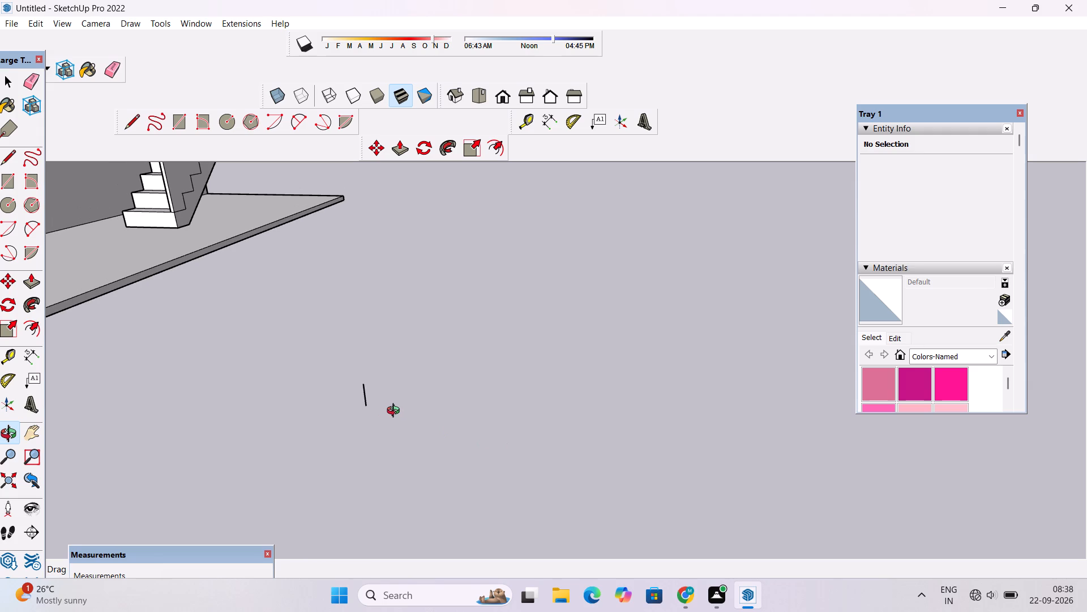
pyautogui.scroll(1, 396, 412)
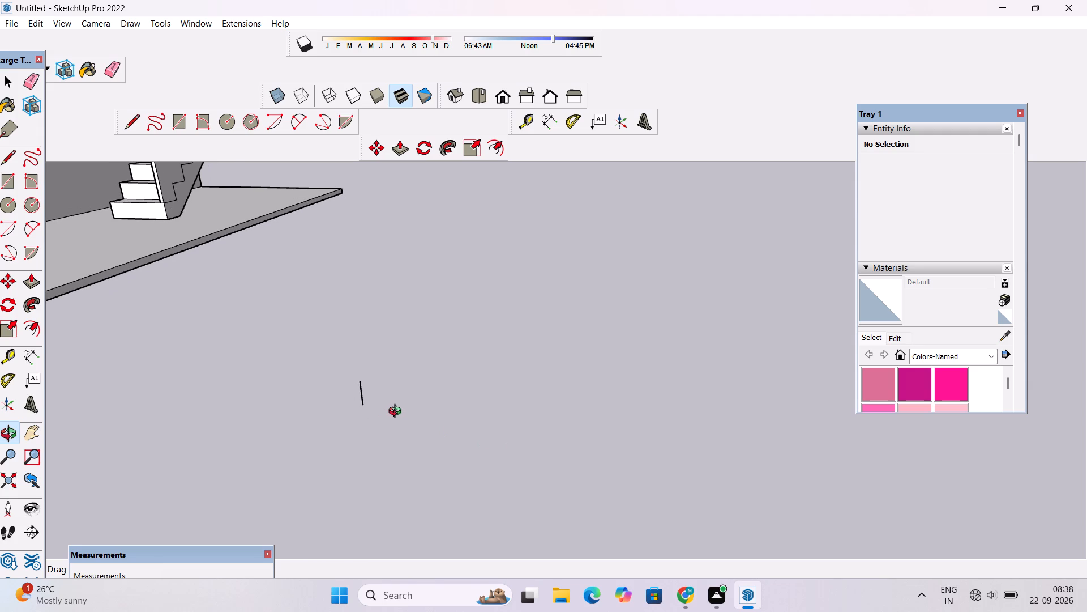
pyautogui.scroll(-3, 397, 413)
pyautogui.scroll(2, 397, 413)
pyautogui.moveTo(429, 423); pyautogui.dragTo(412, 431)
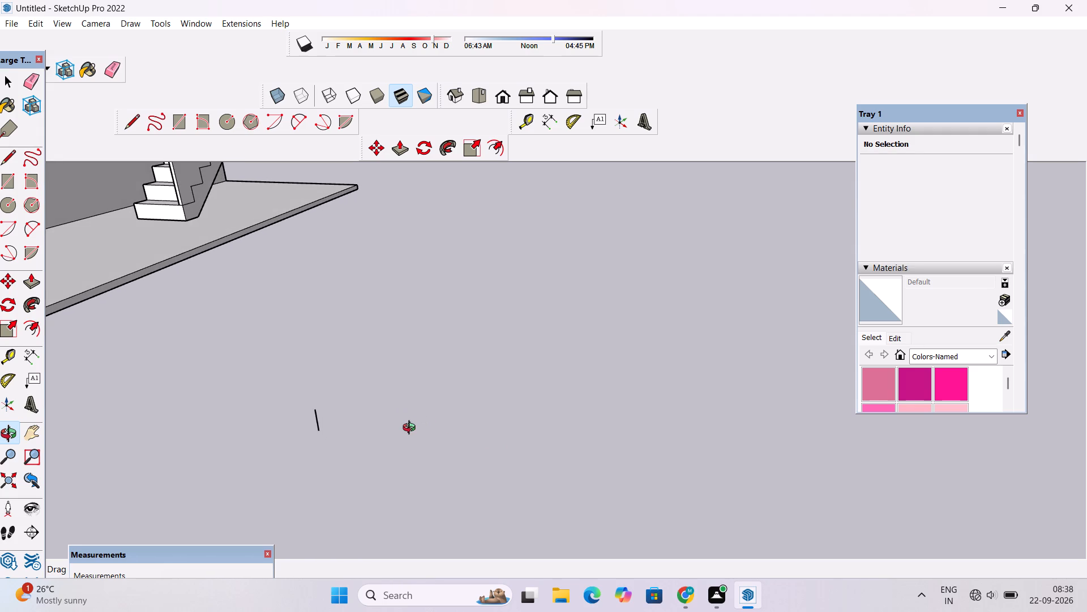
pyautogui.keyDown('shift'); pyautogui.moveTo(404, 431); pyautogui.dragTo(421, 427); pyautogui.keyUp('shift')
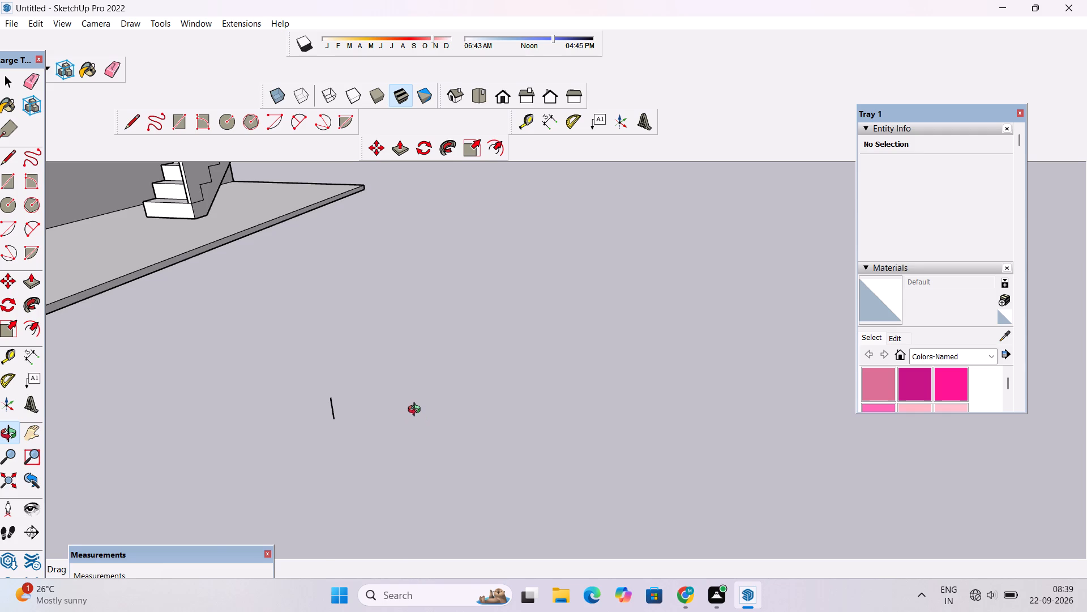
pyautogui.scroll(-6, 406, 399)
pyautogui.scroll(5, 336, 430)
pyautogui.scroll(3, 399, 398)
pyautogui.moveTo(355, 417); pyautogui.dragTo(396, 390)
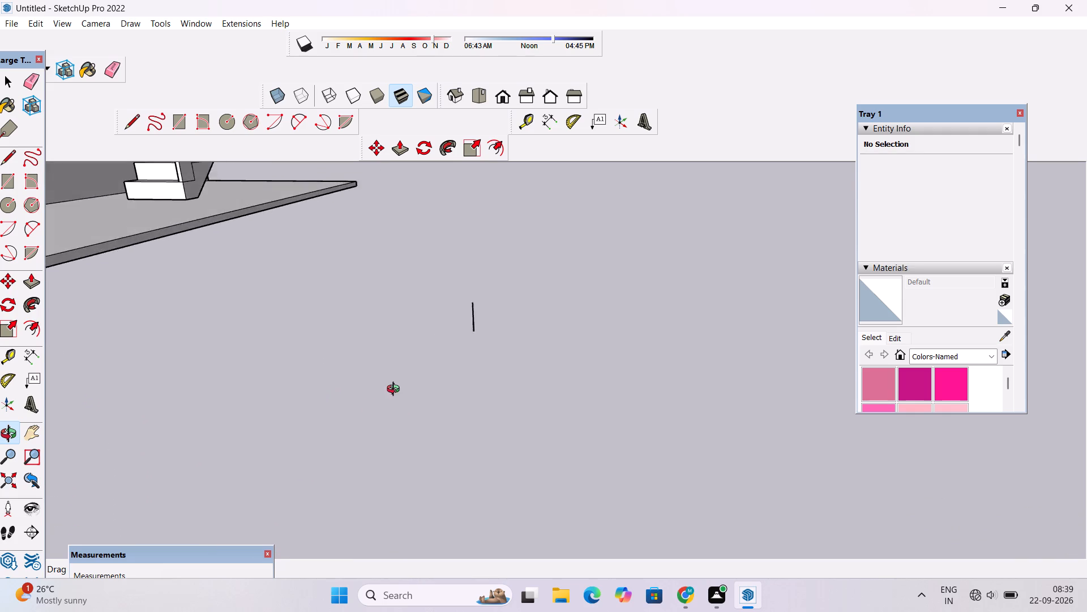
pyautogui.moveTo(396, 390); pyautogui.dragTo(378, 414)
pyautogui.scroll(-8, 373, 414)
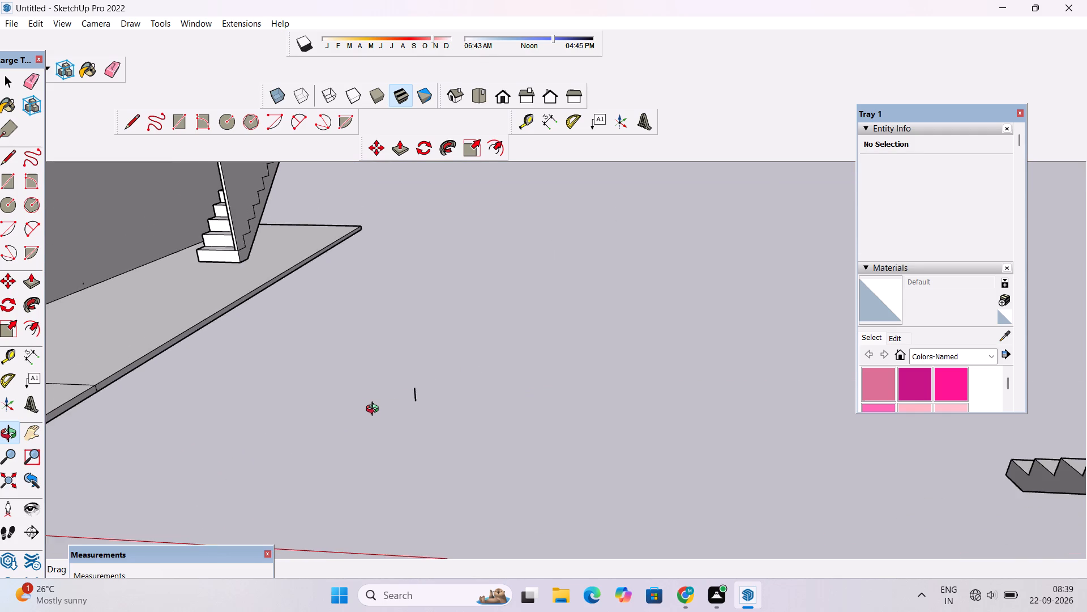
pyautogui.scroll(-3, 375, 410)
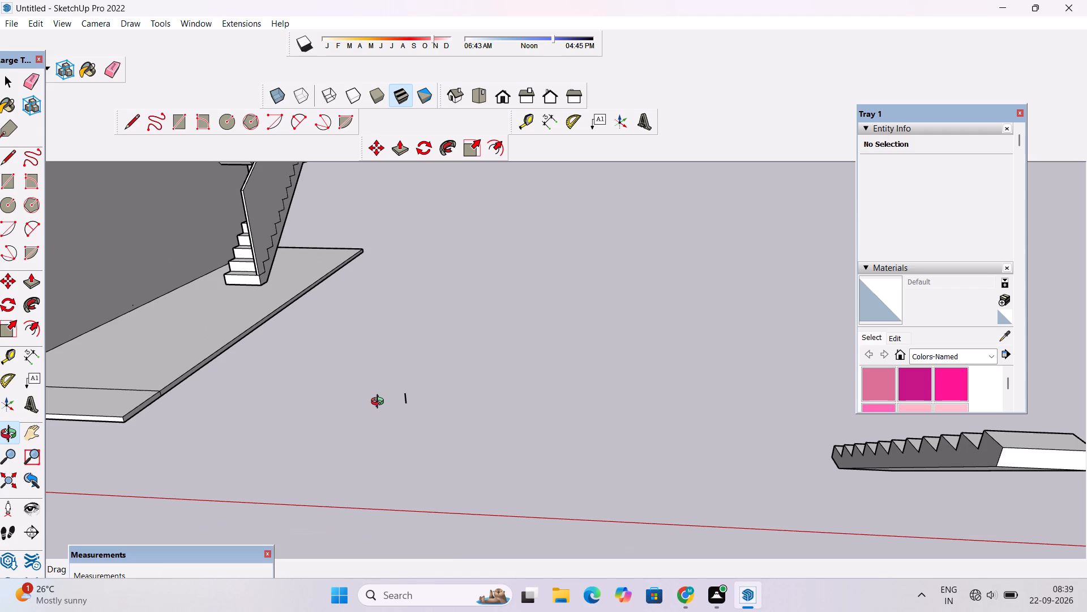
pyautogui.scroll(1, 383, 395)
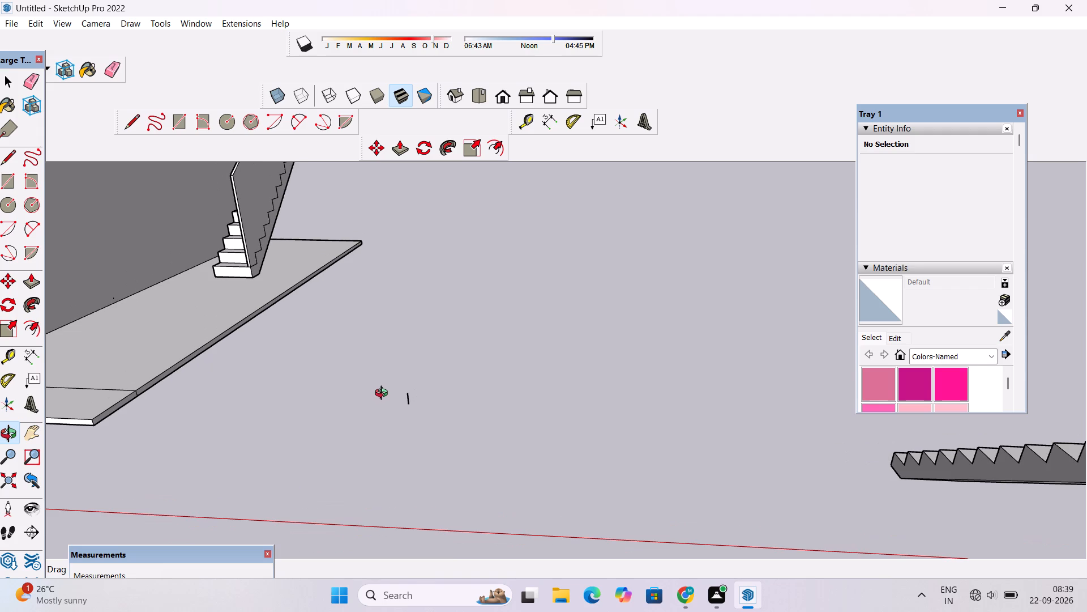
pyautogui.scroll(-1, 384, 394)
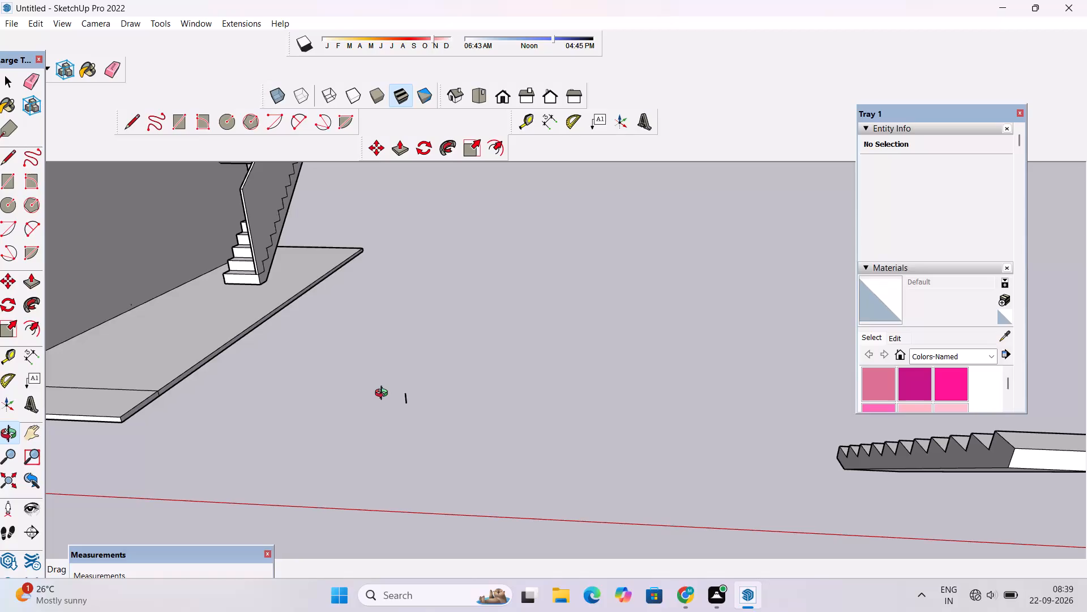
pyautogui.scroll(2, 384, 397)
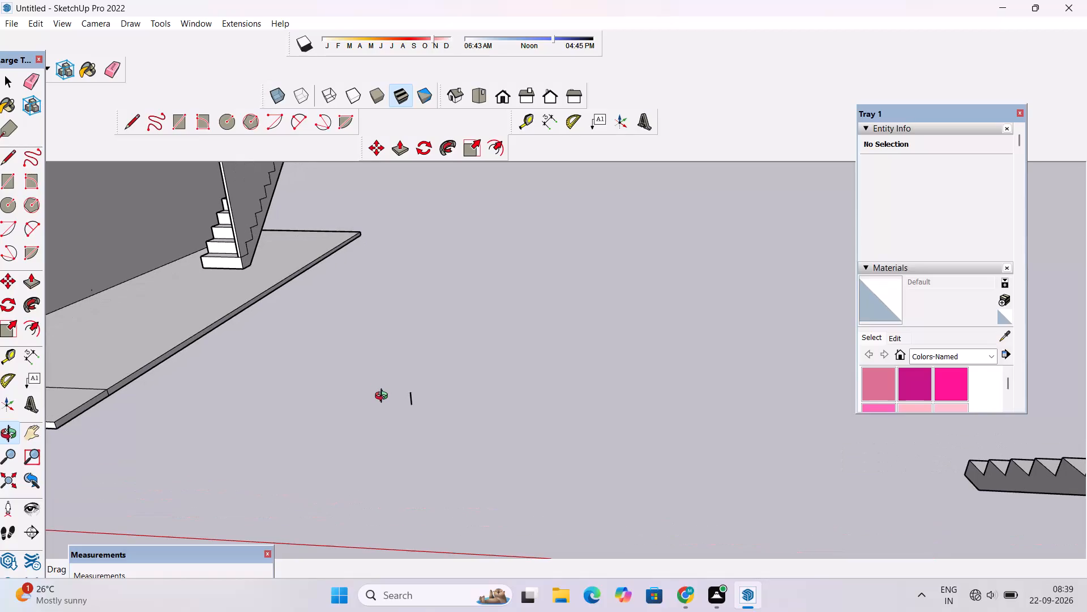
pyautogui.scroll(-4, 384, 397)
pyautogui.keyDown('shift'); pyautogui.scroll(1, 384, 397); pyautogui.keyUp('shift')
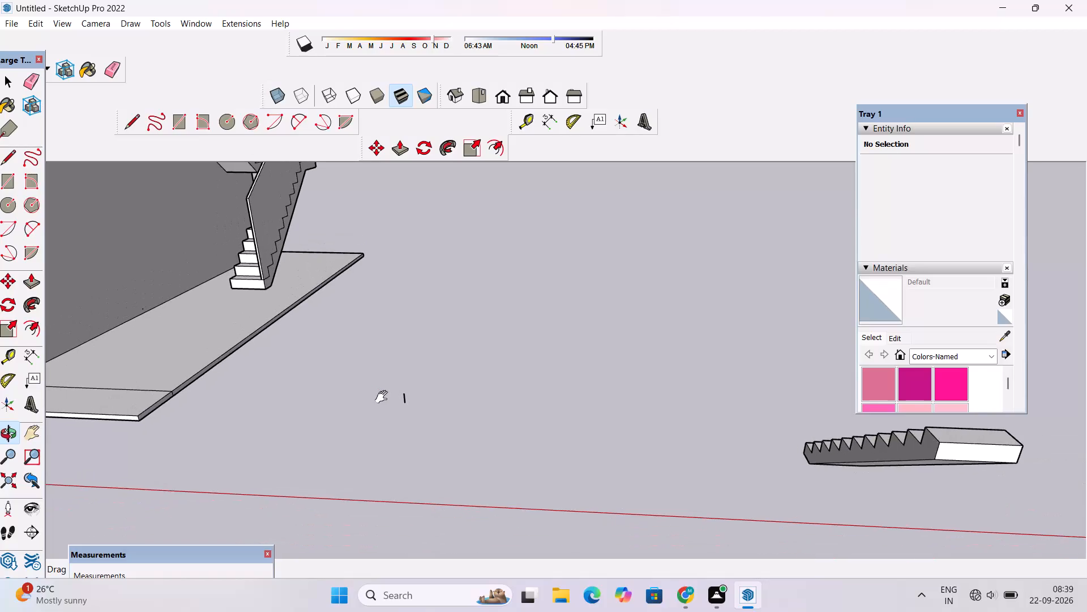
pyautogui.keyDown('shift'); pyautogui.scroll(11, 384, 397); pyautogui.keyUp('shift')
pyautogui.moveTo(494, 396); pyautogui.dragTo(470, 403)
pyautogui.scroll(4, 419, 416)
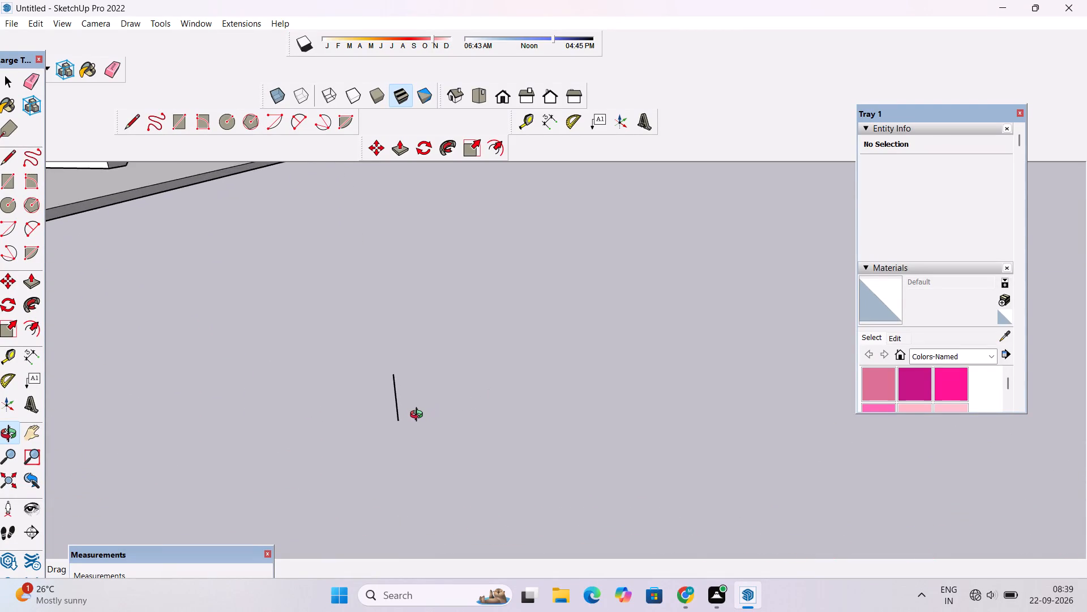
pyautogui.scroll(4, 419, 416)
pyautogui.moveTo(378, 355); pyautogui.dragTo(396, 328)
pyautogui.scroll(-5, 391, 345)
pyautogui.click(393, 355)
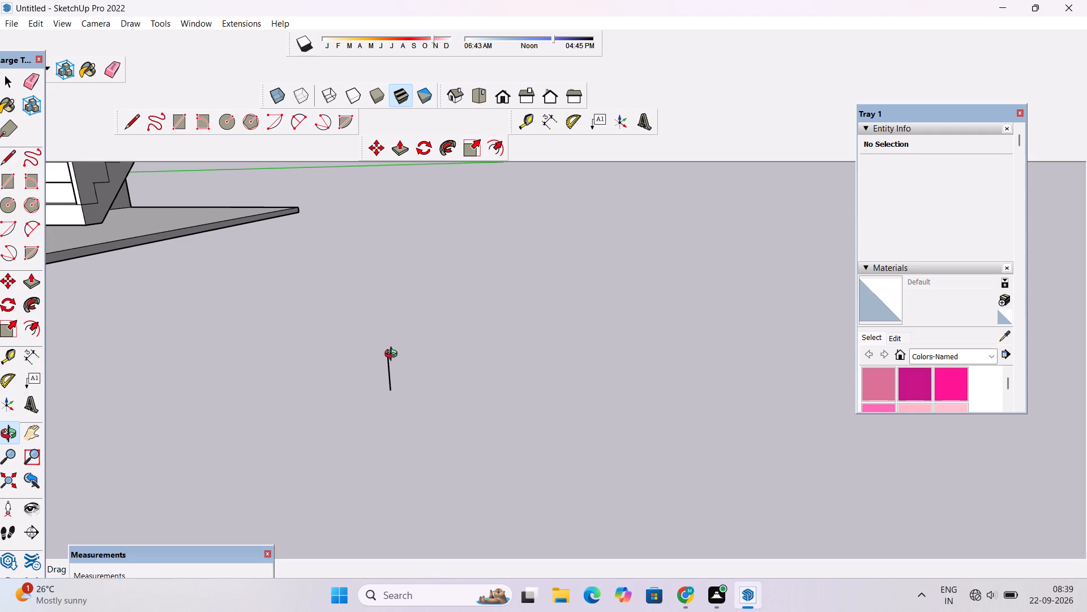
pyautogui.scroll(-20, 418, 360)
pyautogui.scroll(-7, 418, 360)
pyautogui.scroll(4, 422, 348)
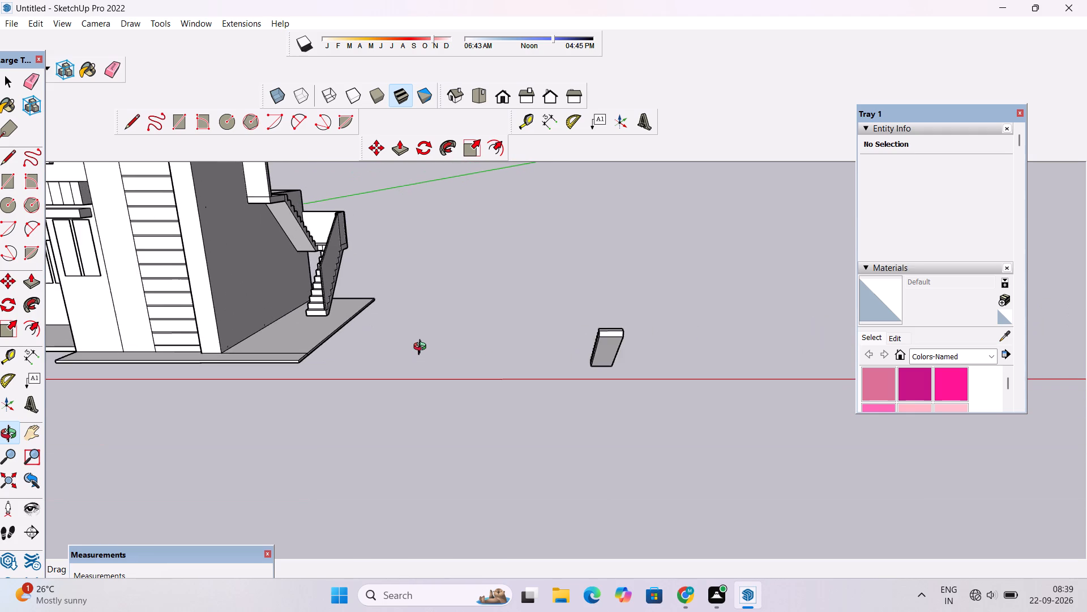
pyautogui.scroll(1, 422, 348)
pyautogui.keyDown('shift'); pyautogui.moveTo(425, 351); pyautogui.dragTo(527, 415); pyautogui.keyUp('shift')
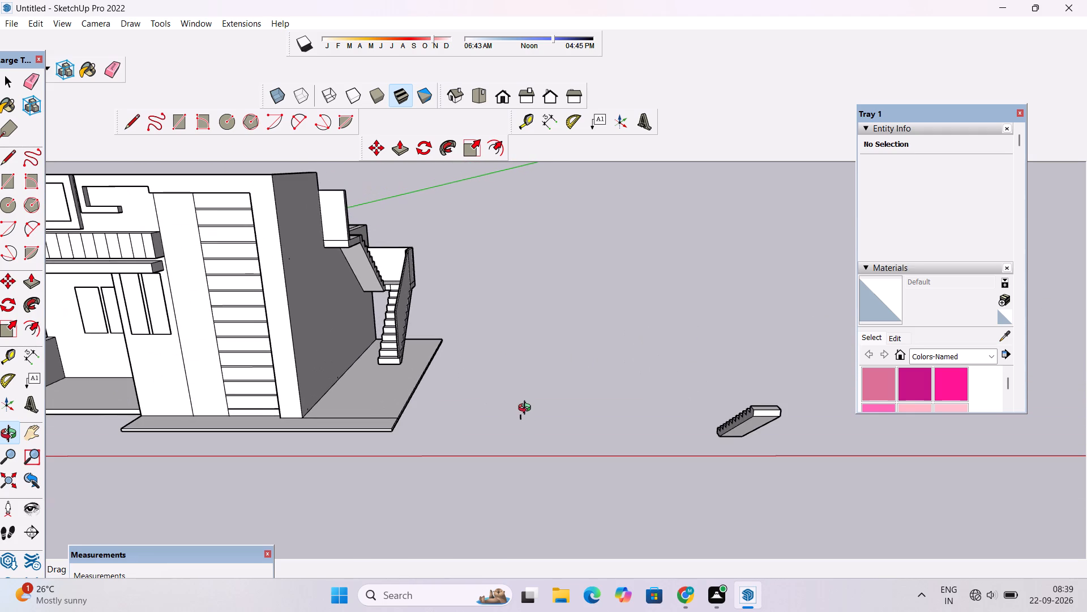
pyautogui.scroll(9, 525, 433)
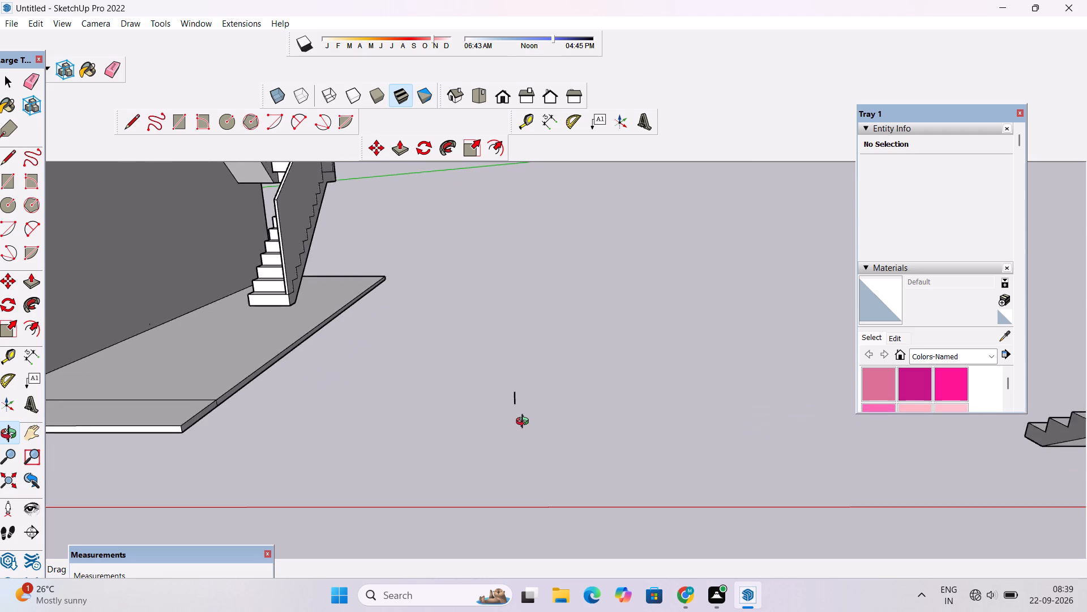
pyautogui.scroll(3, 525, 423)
# Draw a triangular wedge profile on the short vertical edge, with a 5' 10 3/4" base along the green axis from its lower end.
pyautogui.press('l')
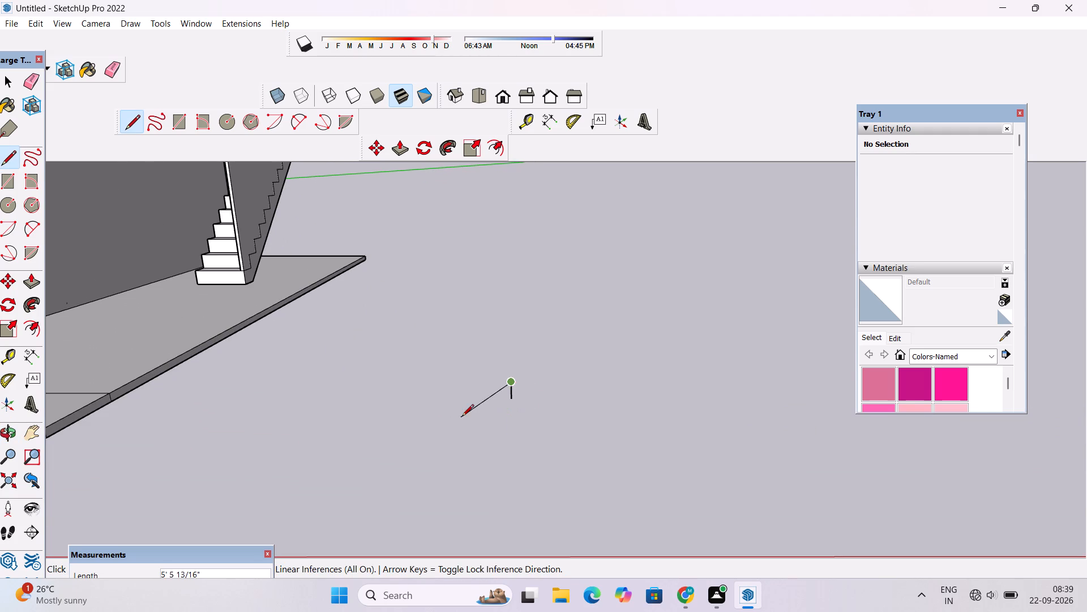
pyautogui.press('space')
pyautogui.press('l')
pyautogui.scroll(4, 491, 399)
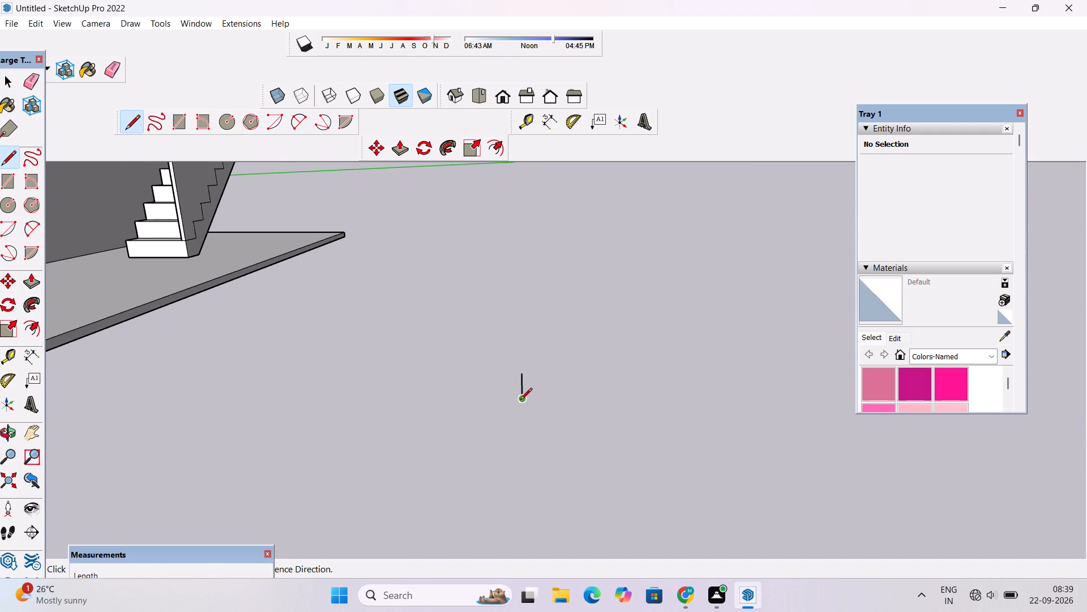
pyautogui.click(520, 401)
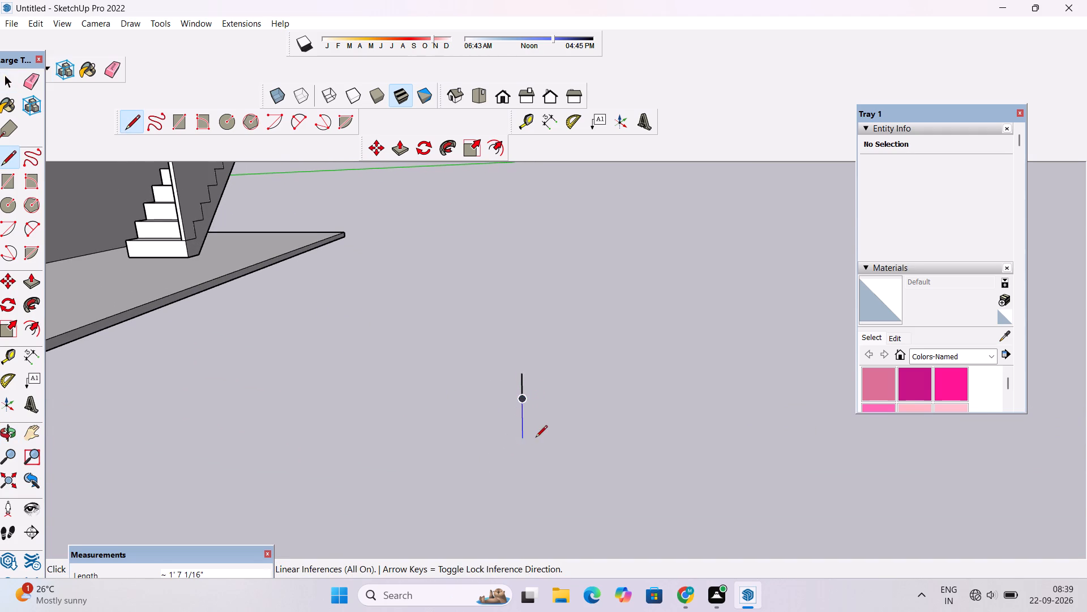
pyautogui.press('o')
pyautogui.moveTo(492, 459); pyautogui.dragTo(565, 454)
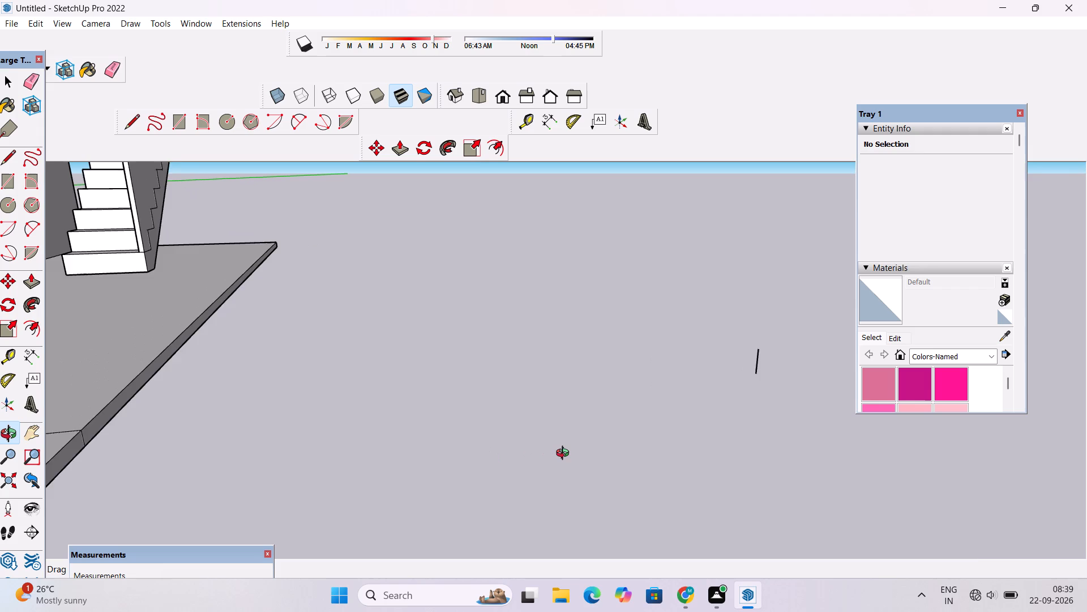
pyautogui.scroll(-5, 565, 454)
pyautogui.keyDown('shift'); pyautogui.moveTo(568, 444); pyautogui.dragTo(441, 435); pyautogui.keyUp('shift')
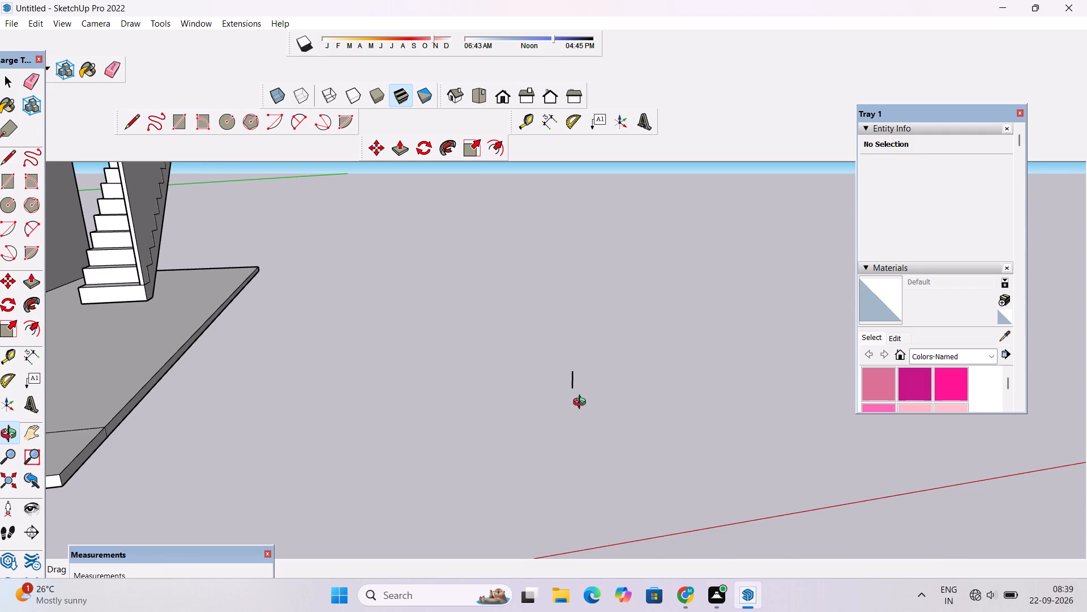
pyautogui.press('l')
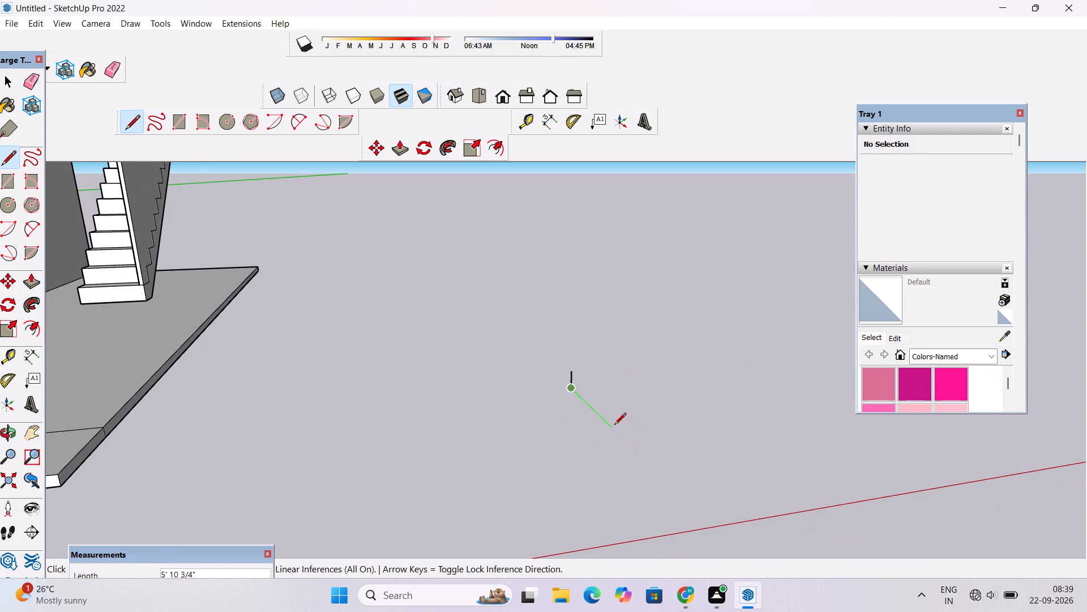
pyautogui.click(614, 426)
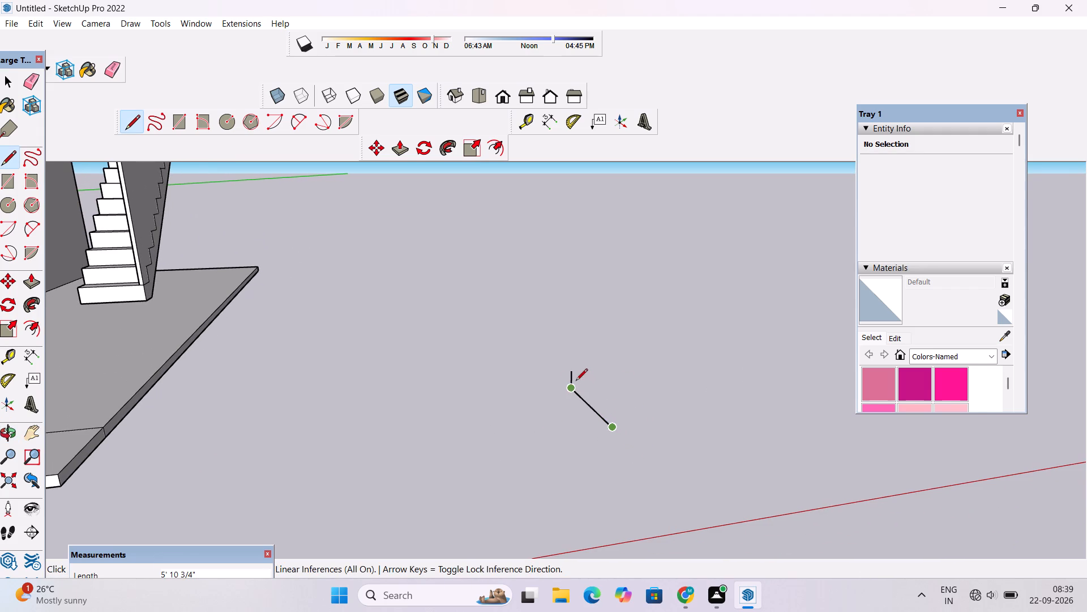
pyautogui.click(573, 375)
pyautogui.press('space')
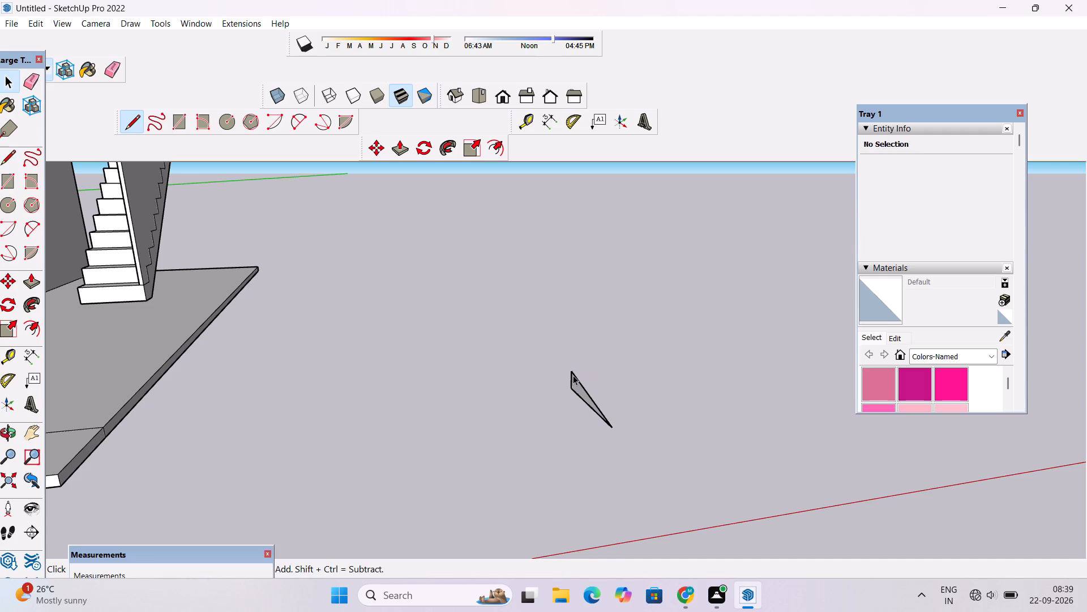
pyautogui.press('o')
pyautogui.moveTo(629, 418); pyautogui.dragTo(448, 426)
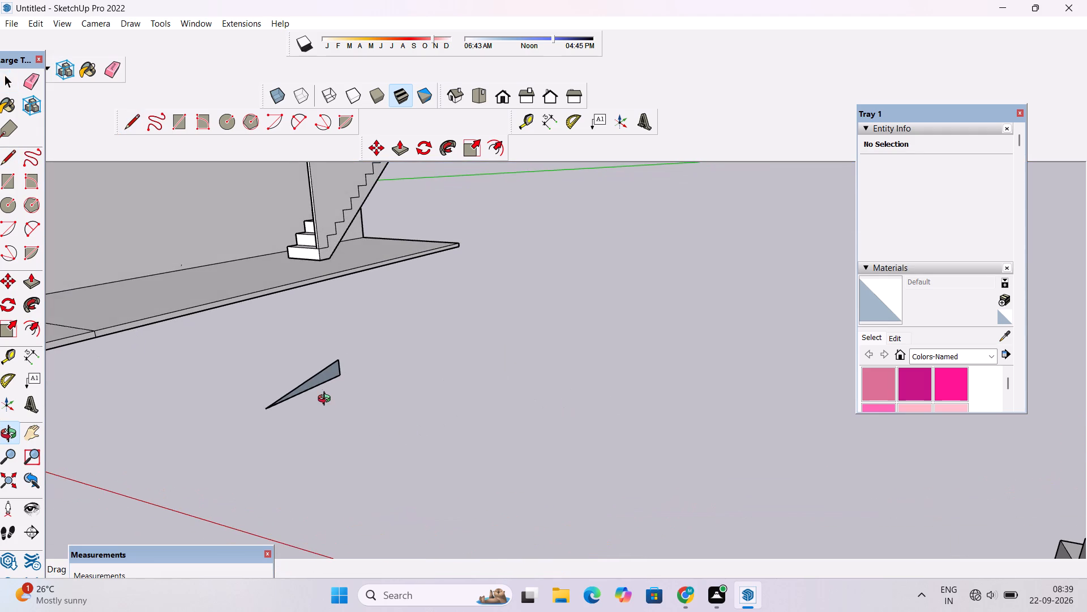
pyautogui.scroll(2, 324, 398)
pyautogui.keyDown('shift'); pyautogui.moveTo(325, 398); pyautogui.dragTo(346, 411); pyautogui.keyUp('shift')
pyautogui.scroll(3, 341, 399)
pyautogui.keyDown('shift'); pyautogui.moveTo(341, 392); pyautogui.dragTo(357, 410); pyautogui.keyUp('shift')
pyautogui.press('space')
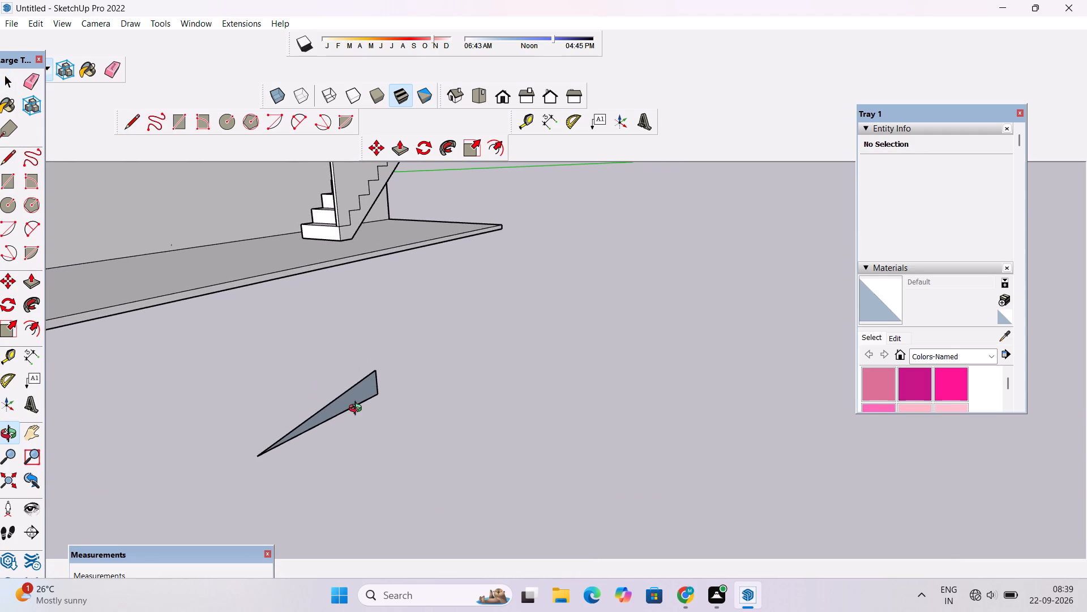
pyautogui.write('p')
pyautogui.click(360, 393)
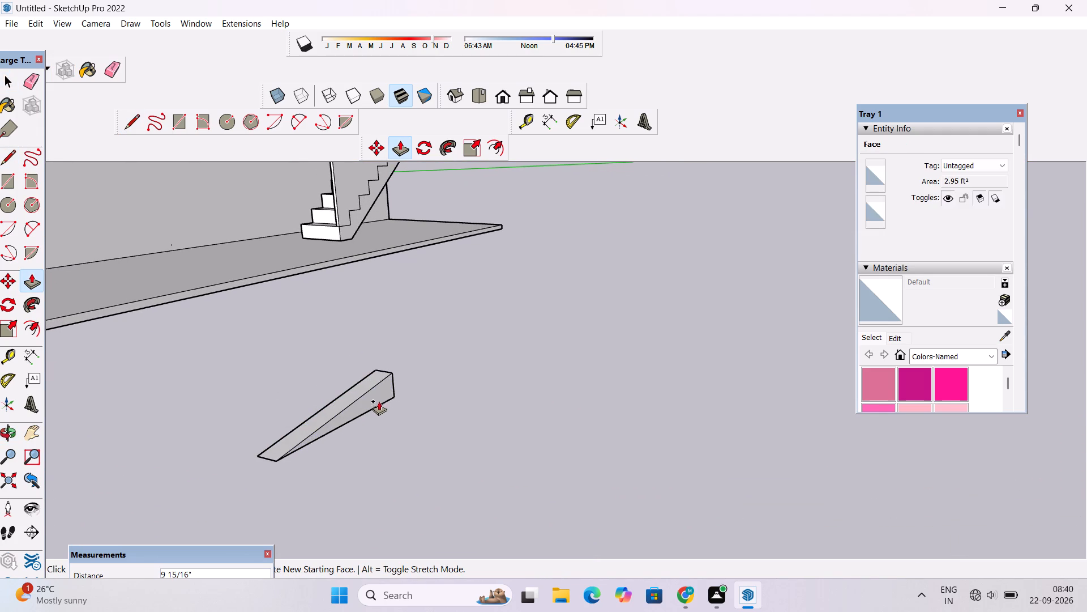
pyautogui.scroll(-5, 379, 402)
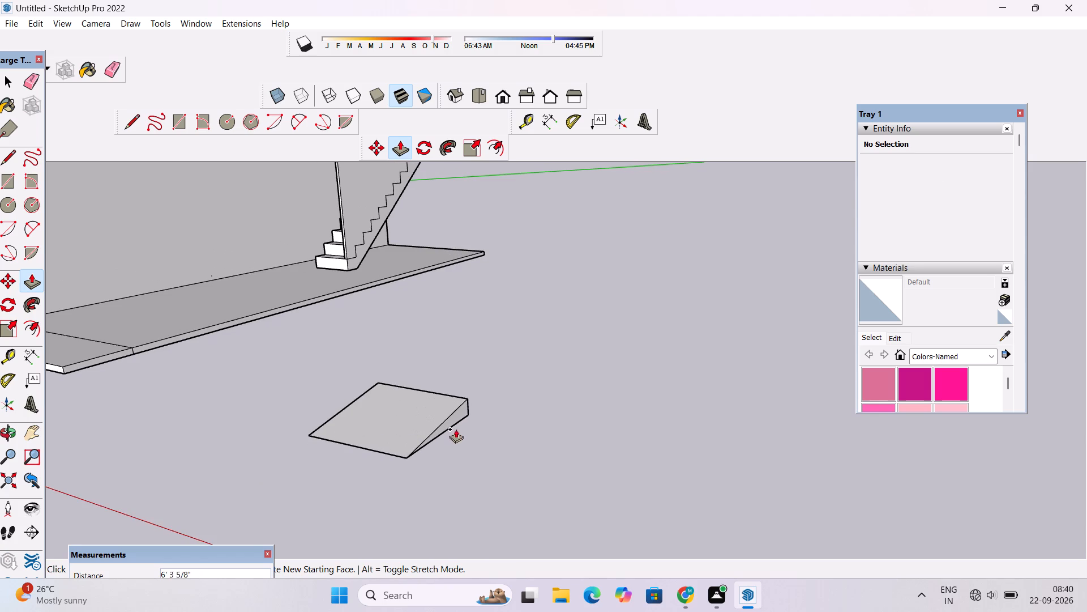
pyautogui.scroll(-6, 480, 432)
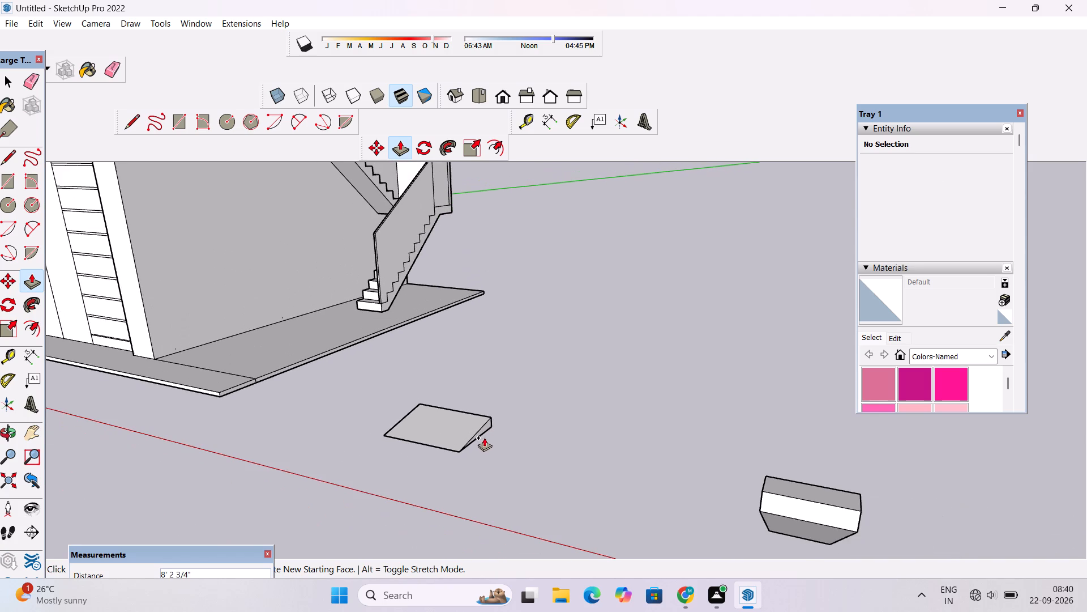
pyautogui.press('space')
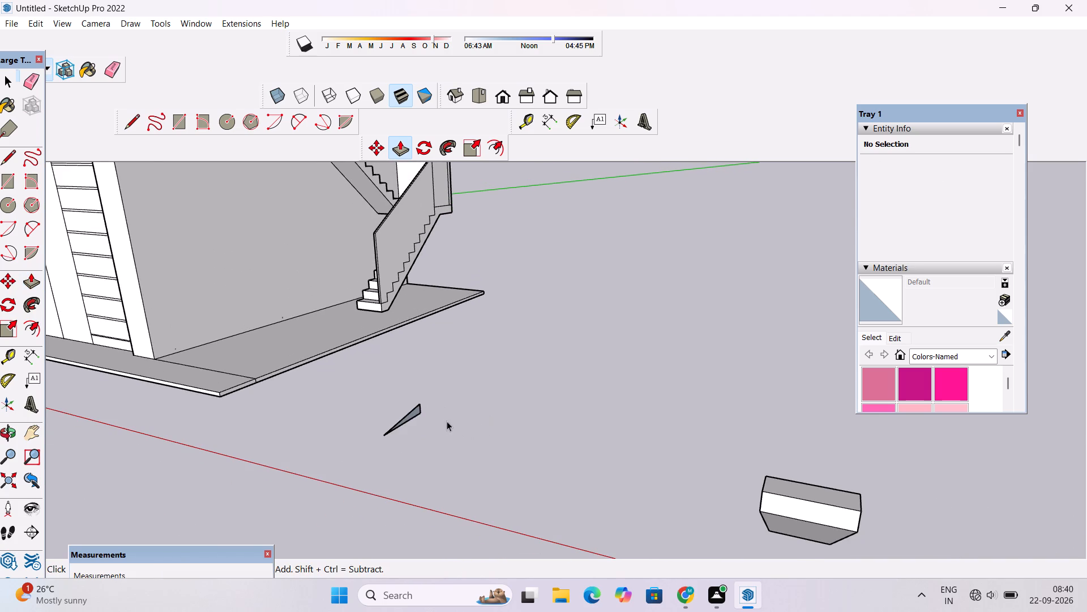
# Copy the porch slab's front face with its edges so its lower corner meets the wedge profile's lower inner corner.
pyautogui.scroll(-5, 444, 418)
pyautogui.scroll(1, 495, 439)
pyautogui.scroll(-7, 468, 411)
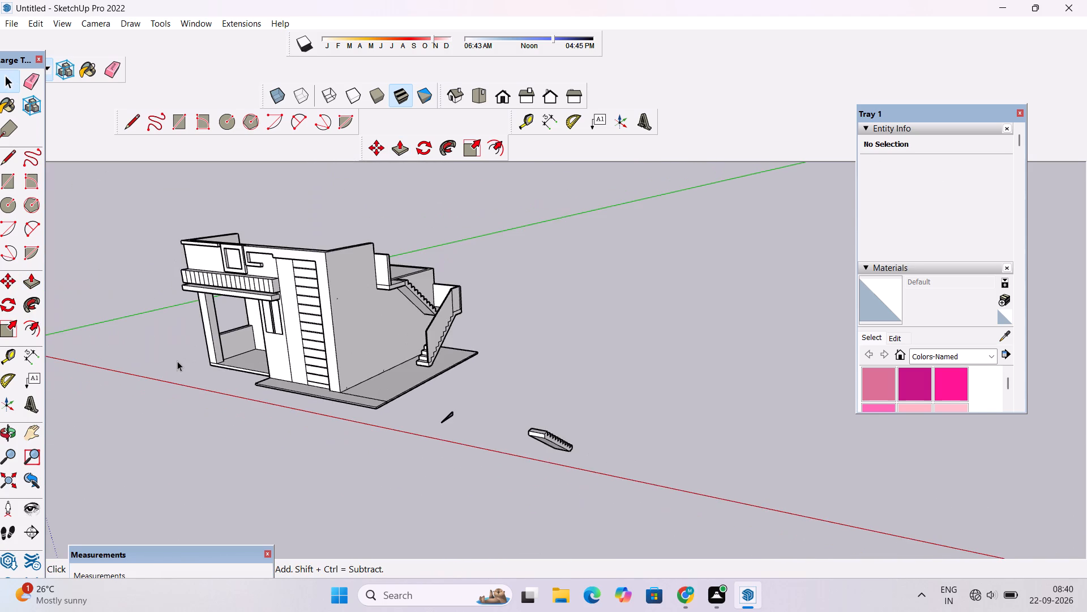
pyautogui.scroll(8, 177, 361)
pyautogui.scroll(3, 306, 381)
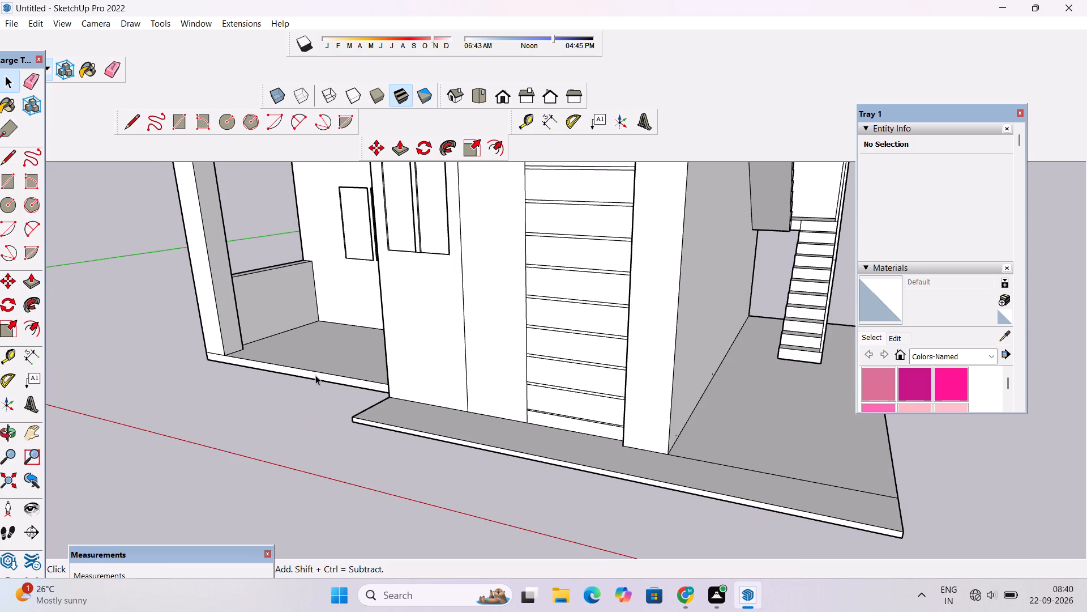
pyautogui.doubleClick(315, 375)
pyautogui.press('m')
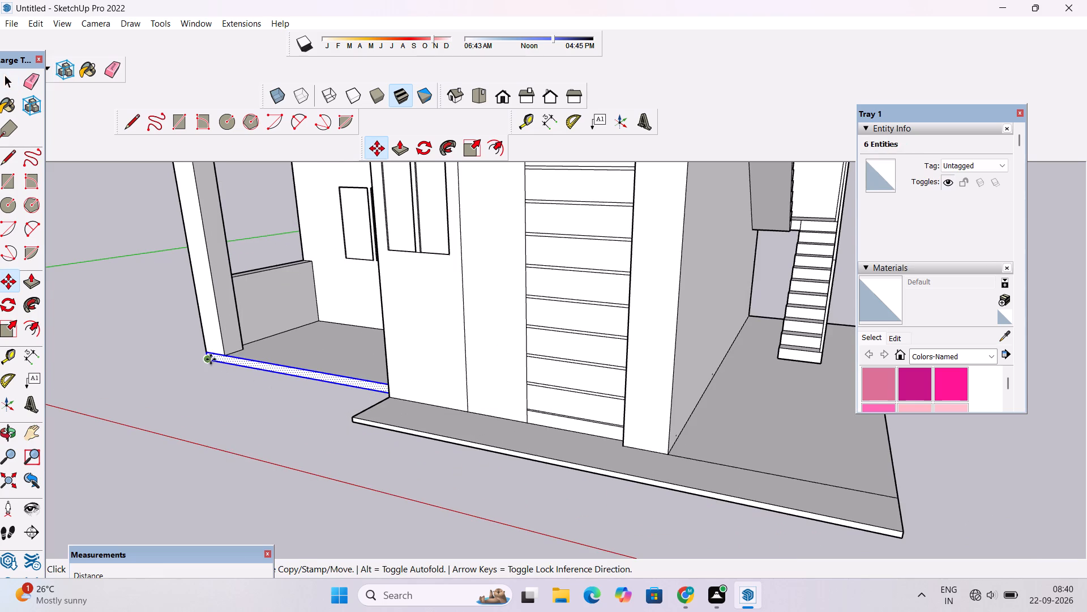
pyautogui.click(206, 361)
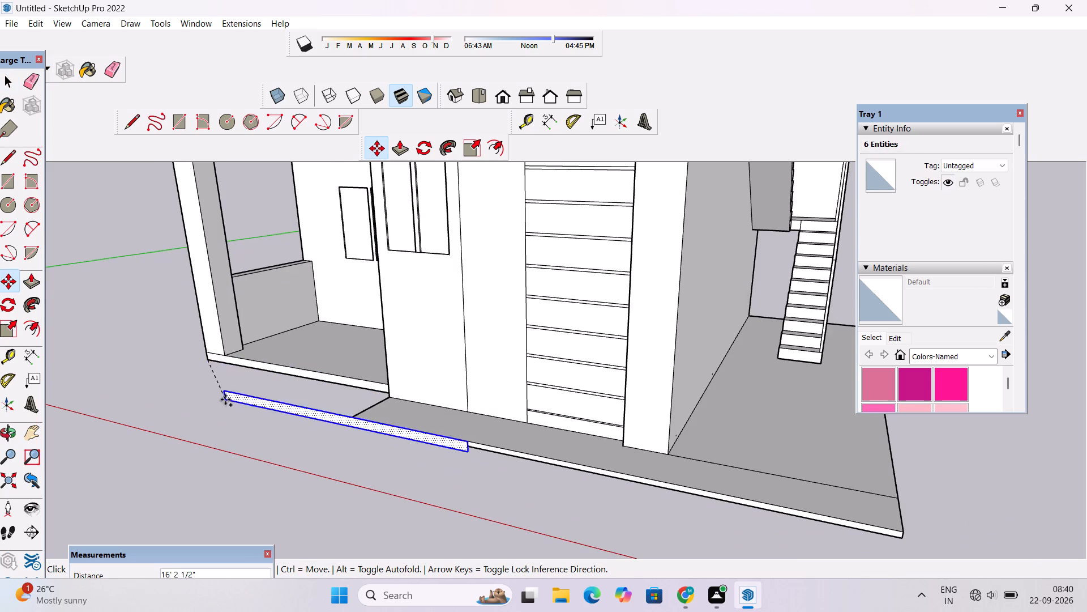
pyautogui.scroll(-10, 182, 381)
pyautogui.scroll(3, 504, 429)
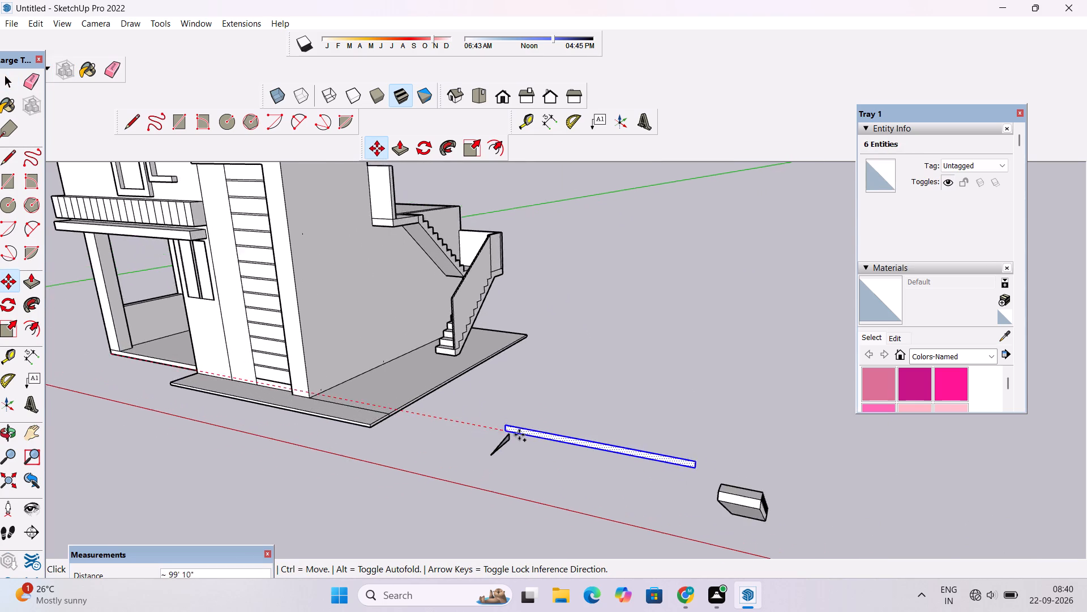
pyautogui.scroll(16, 521, 436)
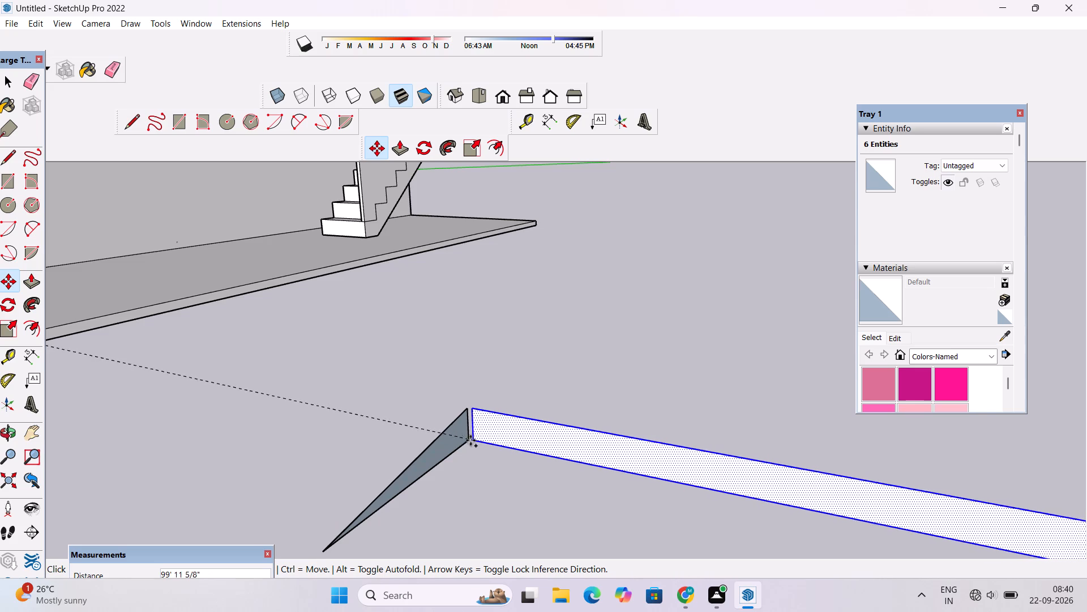
pyautogui.click(469, 440)
pyautogui.scroll(-6, 328, 380)
pyautogui.press('space')
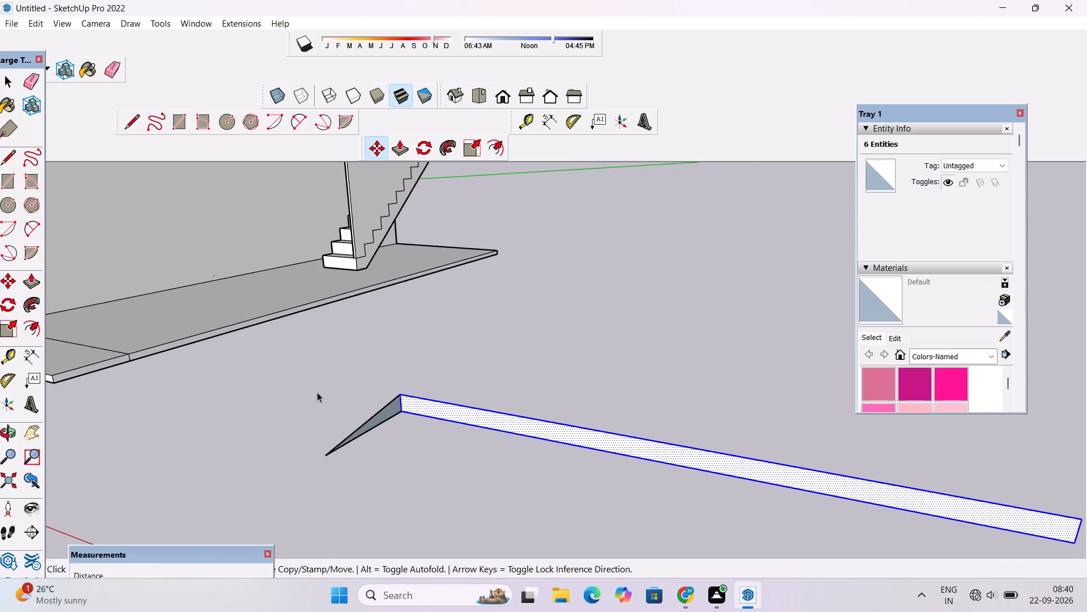
# Extrude the triangular wedge profile 30' along the copied face to its far end.
pyautogui.scroll(-9, 316, 393)
pyautogui.scroll(3, 360, 406)
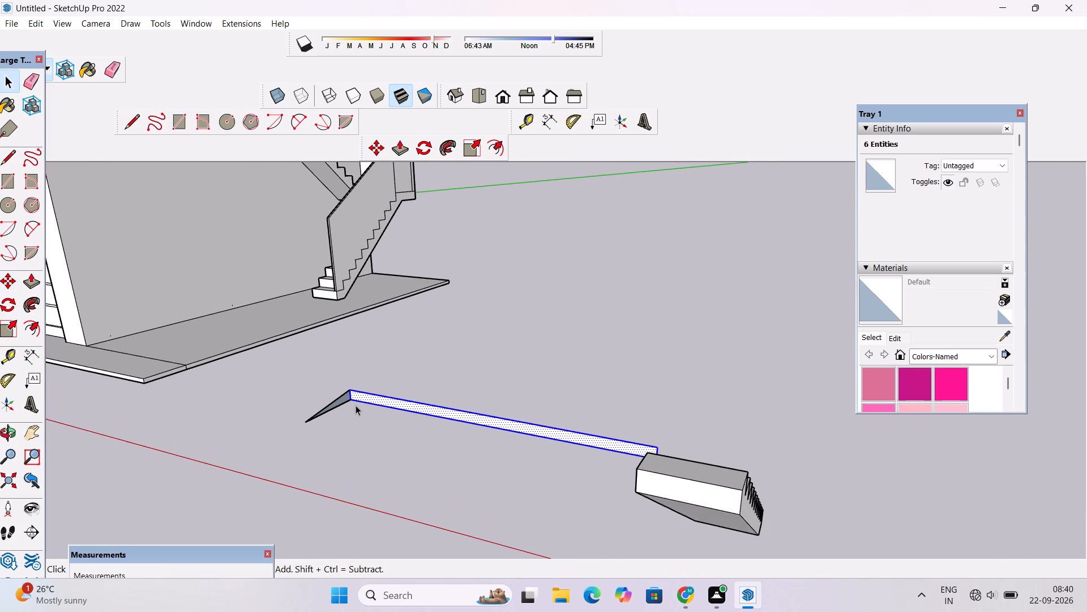
pyautogui.click(345, 400)
pyautogui.scroll(4, 345, 400)
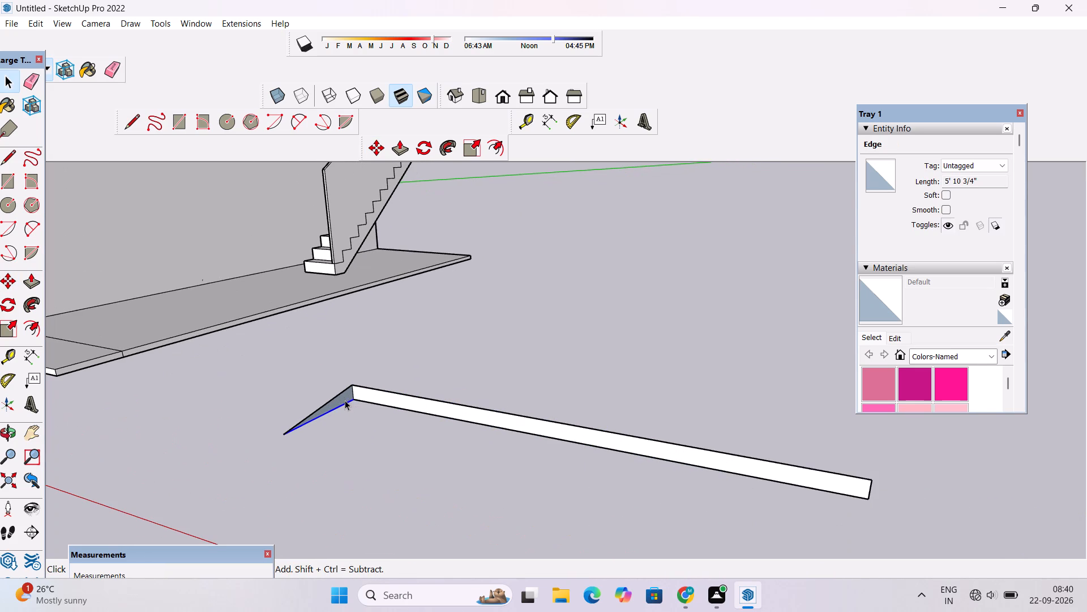
pyautogui.click(345, 396)
pyautogui.press('p')
pyautogui.click(346, 396)
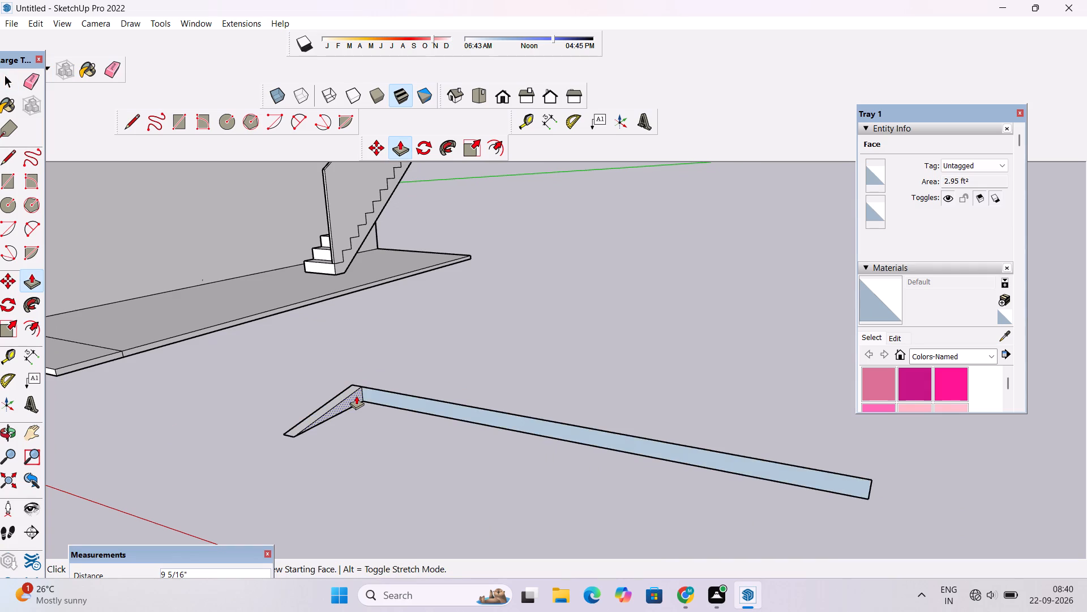
pyautogui.scroll(-9, 357, 396)
pyautogui.scroll(7, 363, 394)
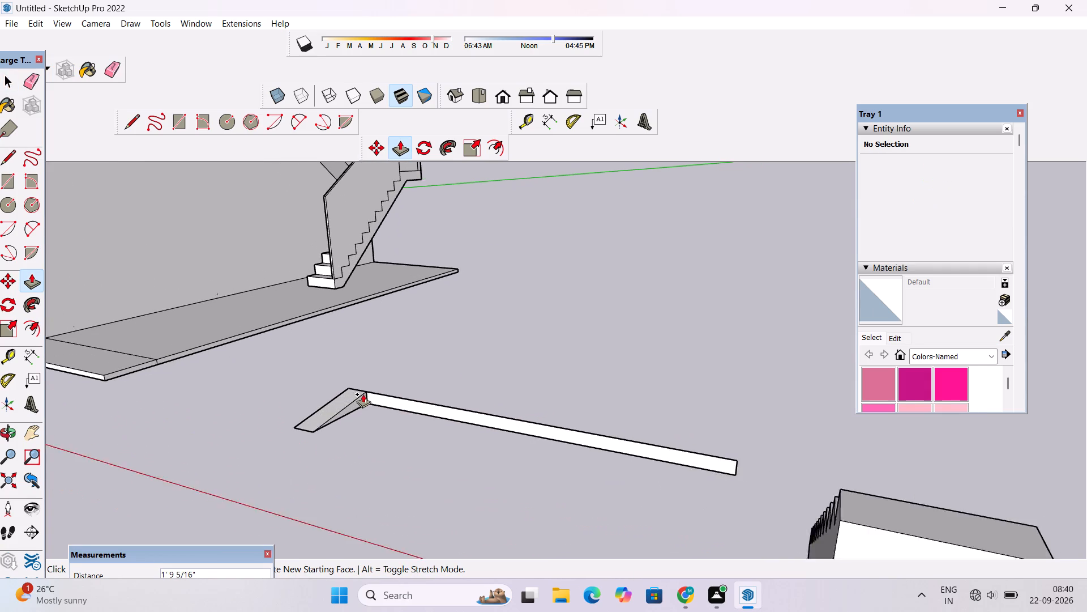
pyautogui.click(788, 471)
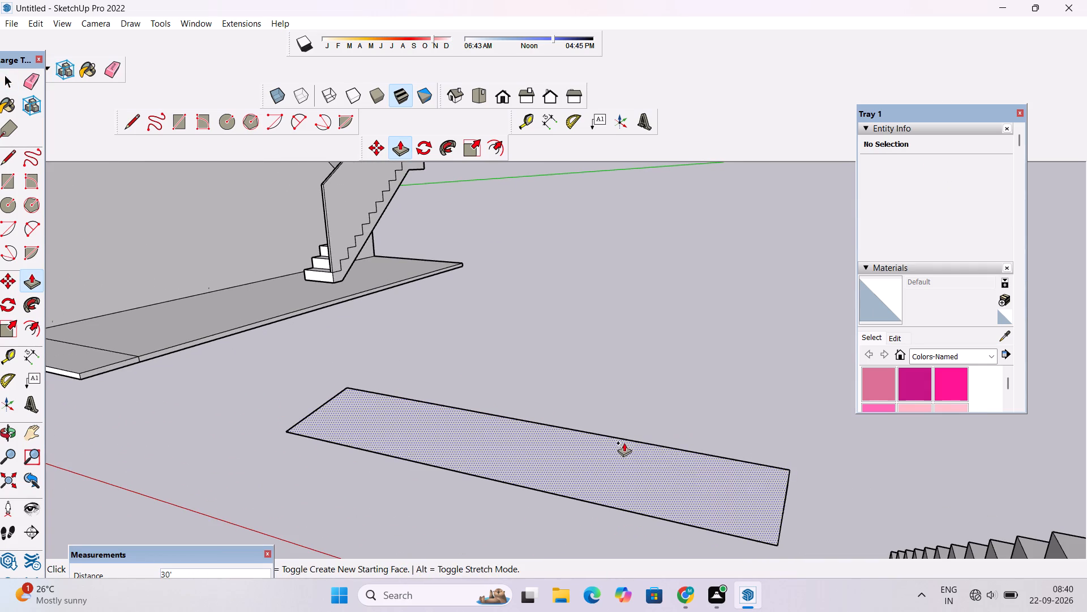
pyautogui.press('space')
pyautogui.press('space')
# Make the whole extruded wedge, with all its faces and edges, a group.
pyautogui.scroll(-5, 523, 397)
pyautogui.scroll(4, 596, 422)
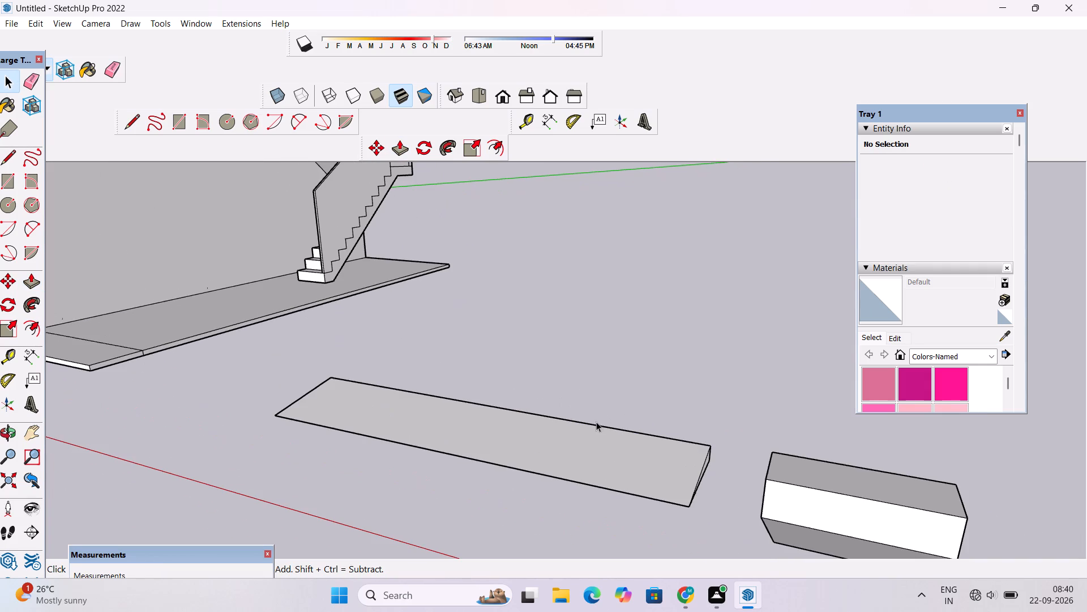
pyautogui.moveTo(750, 407); pyautogui.dragTo(743, 407)
pyautogui.tripleClick(630, 464)
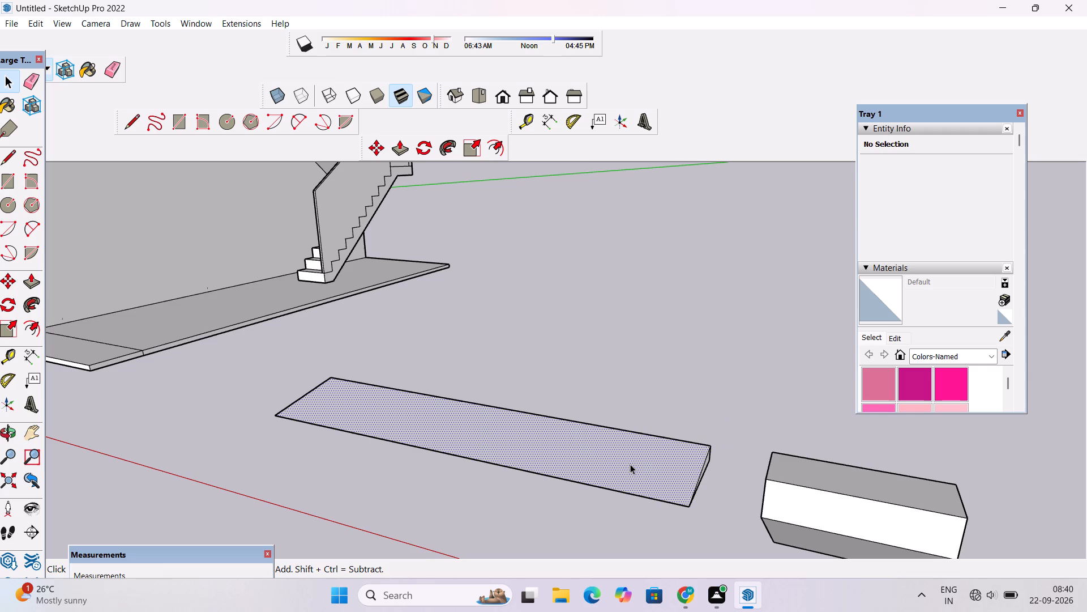
pyautogui.rightClick(630, 460)
pyautogui.click(666, 347)
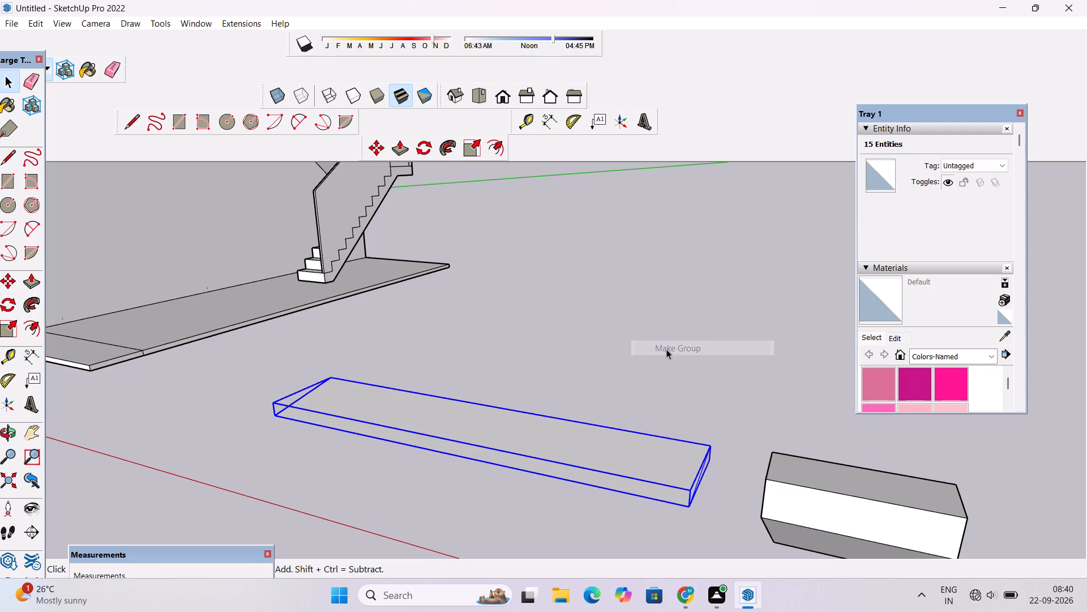
# Copy the wedge group about 99' 10" to the house, aligning its lower back corner with the porch slab's lower front corner.
pyautogui.press('o')
pyautogui.moveTo(560, 453); pyautogui.dragTo(729, 461)
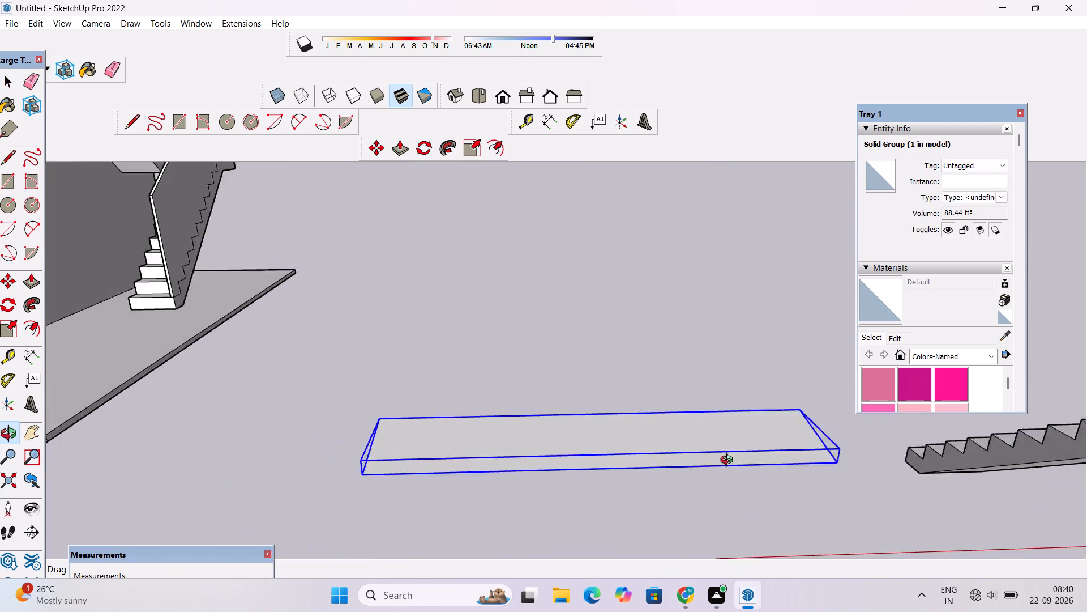
pyautogui.moveTo(729, 461); pyautogui.dragTo(819, 443)
pyautogui.scroll(2, 664, 479)
pyautogui.keyDown('shift'); pyautogui.moveTo(657, 483); pyautogui.dragTo(675, 450); pyautogui.keyUp('shift')
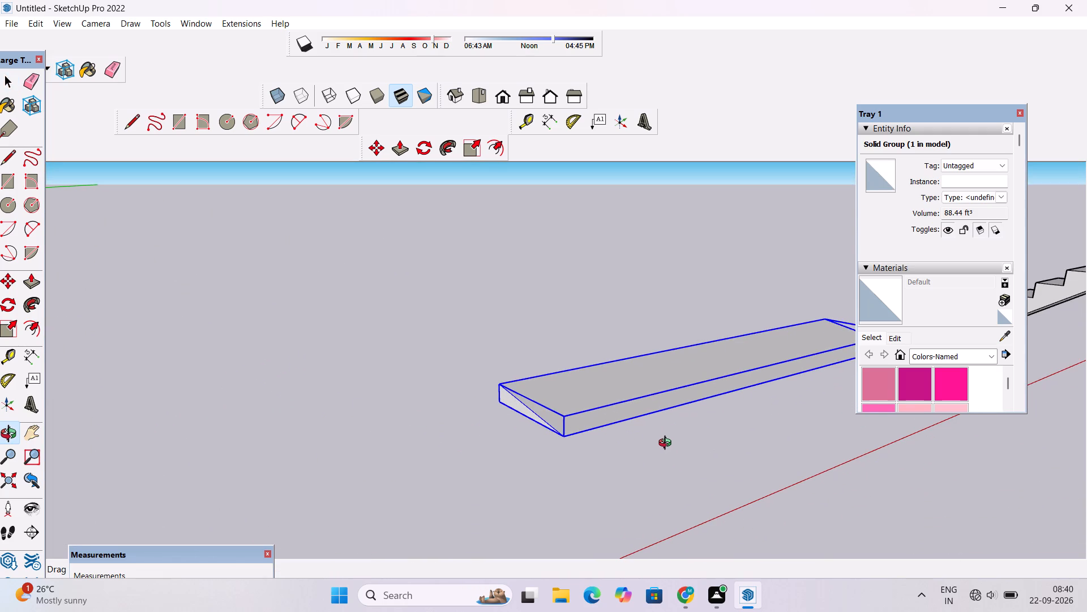
pyautogui.scroll(2, 486, 396)
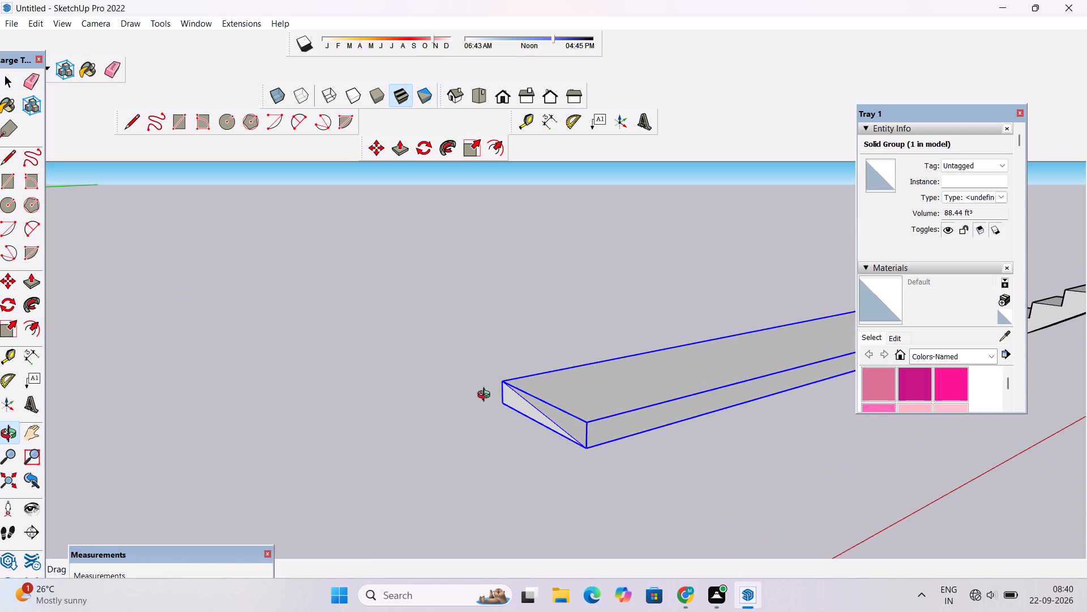
pyautogui.press('m')
pyautogui.scroll(1, 486, 396)
pyautogui.click(503, 405)
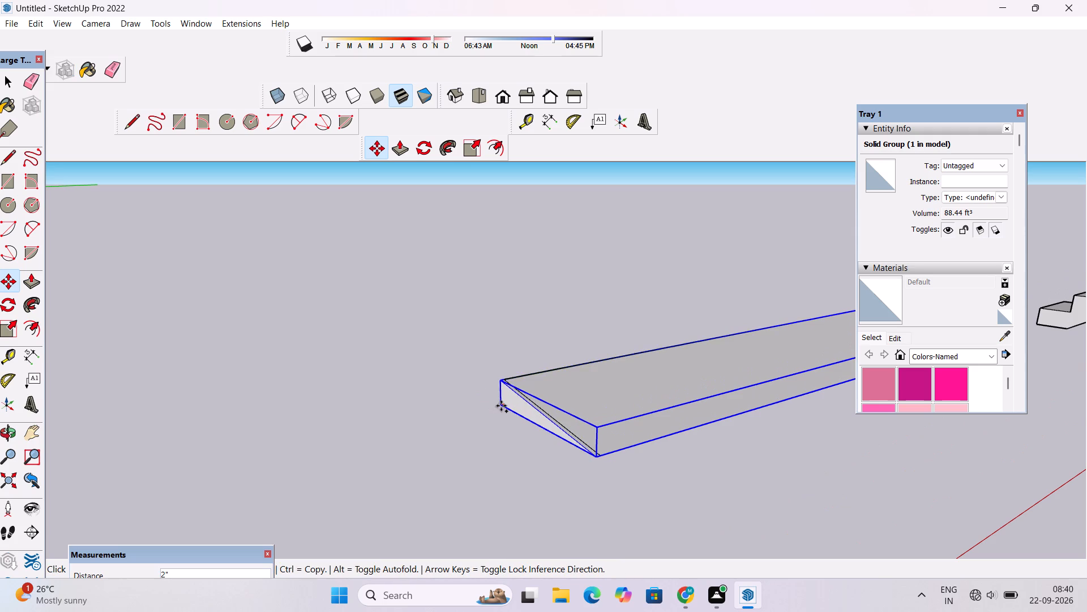
pyautogui.scroll(-20, 501, 406)
pyautogui.scroll(-4, 501, 406)
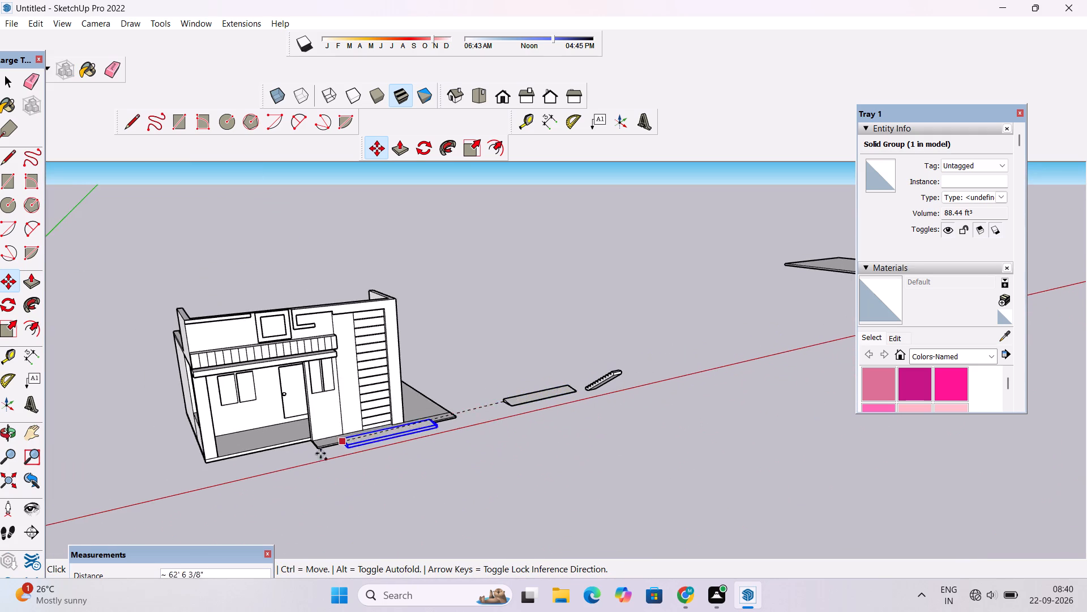
pyautogui.scroll(12, 208, 471)
pyautogui.scroll(9, 207, 467)
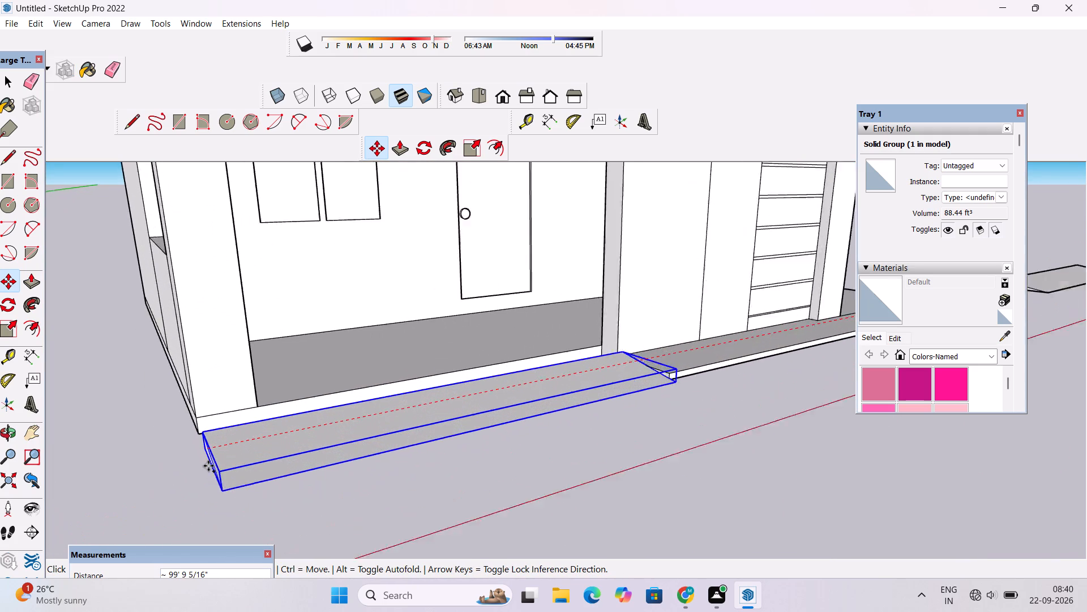
pyautogui.scroll(9, 210, 454)
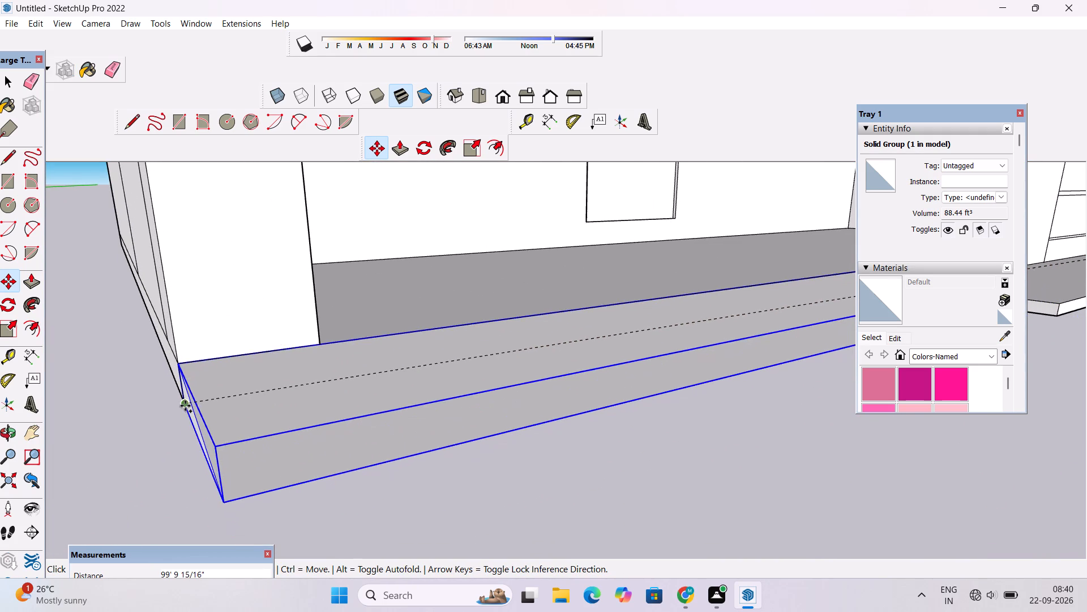
pyautogui.scroll(4, 186, 403)
pyautogui.click(186, 403)
pyautogui.press('space')
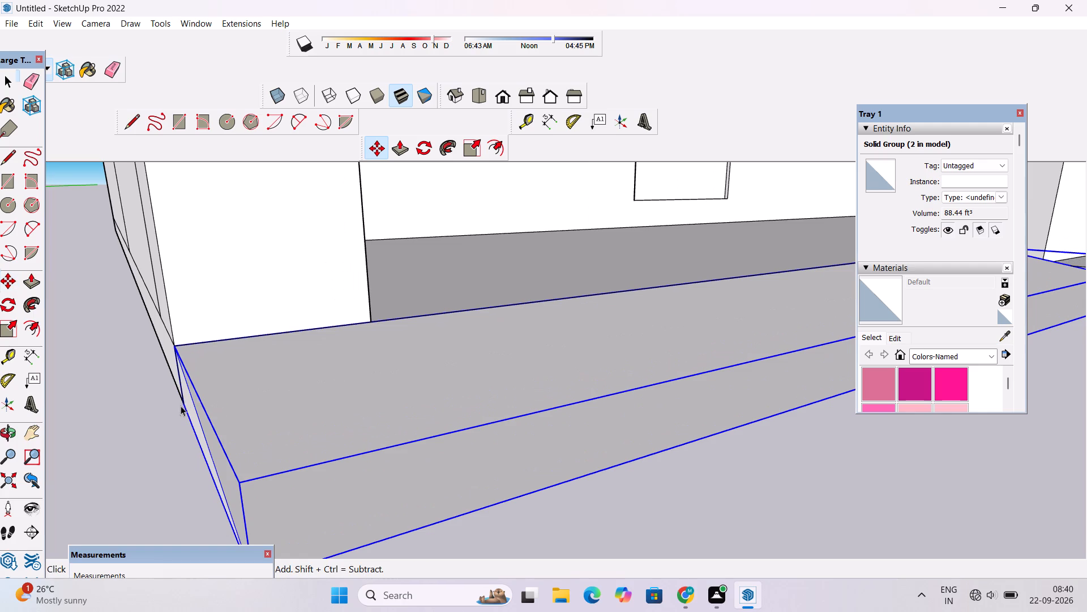
pyautogui.click(129, 439)
# Explode the copied wedge group at the front of the porch slab.
pyautogui.scroll(-13, 127, 439)
pyautogui.press('o')
pyautogui.moveTo(263, 419); pyautogui.dragTo(228, 426)
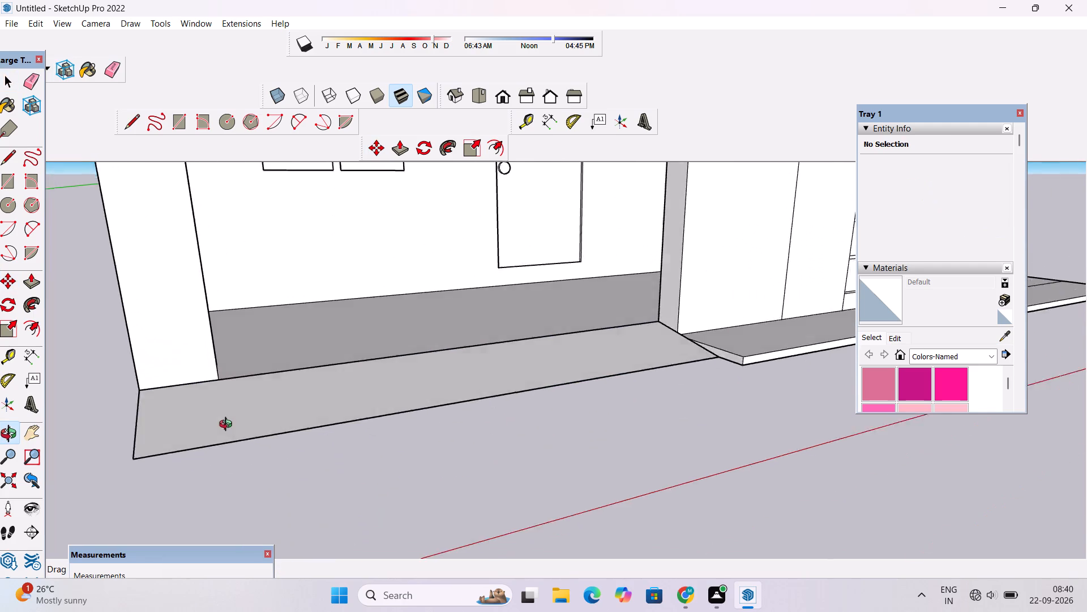
pyautogui.moveTo(228, 426); pyautogui.dragTo(129, 490)
pyautogui.scroll(-12, 137, 461)
pyautogui.moveTo(148, 438); pyautogui.dragTo(539, 227)
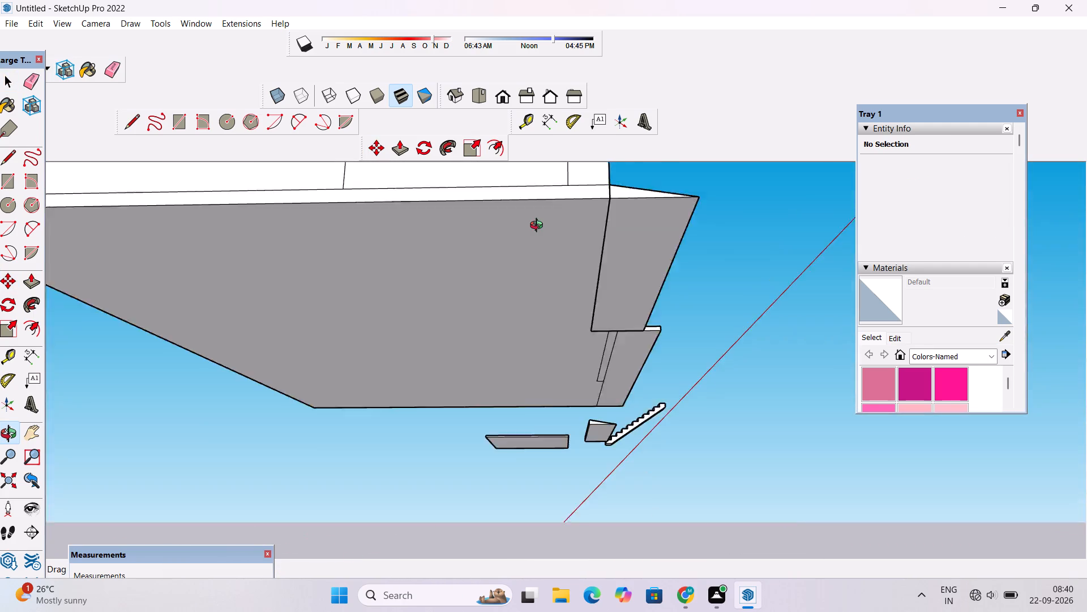
pyautogui.moveTo(539, 227); pyautogui.dragTo(452, 224)
pyautogui.moveTo(452, 224); pyautogui.dragTo(458, 277)
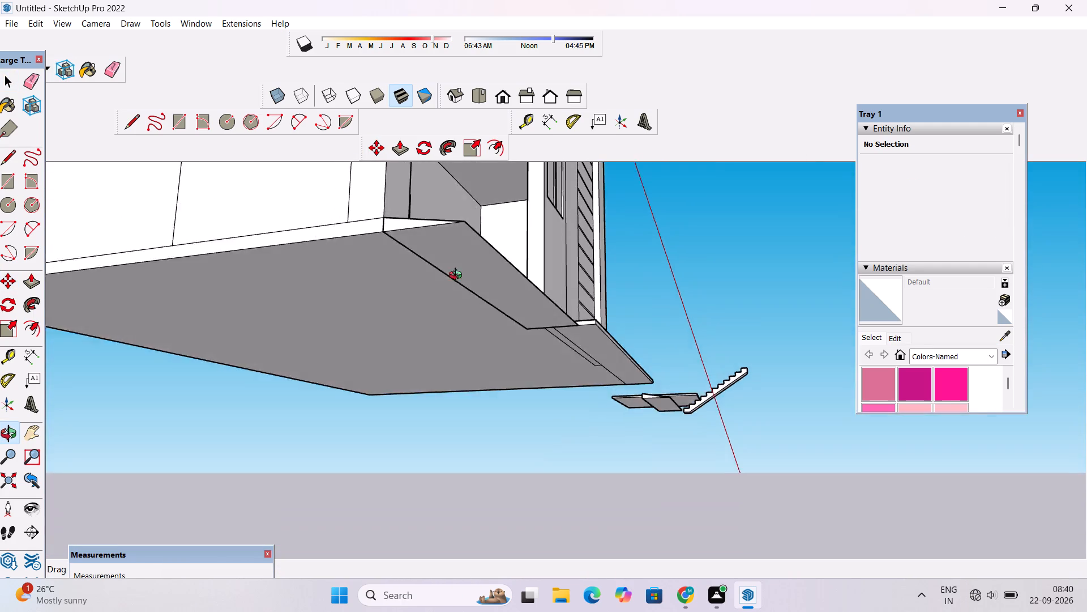
pyautogui.moveTo(458, 277); pyautogui.dragTo(459, 339)
pyautogui.keyDown('shift'); pyautogui.moveTo(457, 350); pyautogui.dragTo(447, 308); pyautogui.keyUp('shift')
pyautogui.moveTo(447, 312); pyautogui.dragTo(447, 319)
pyautogui.press('space')
pyautogui.rightClick(456, 379)
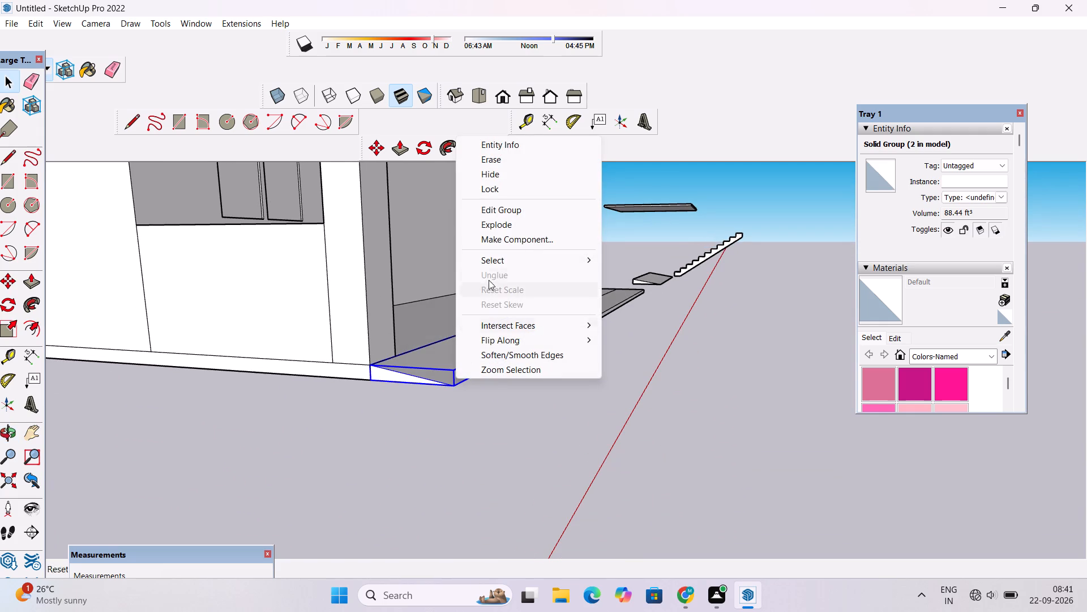
pyautogui.click(502, 227)
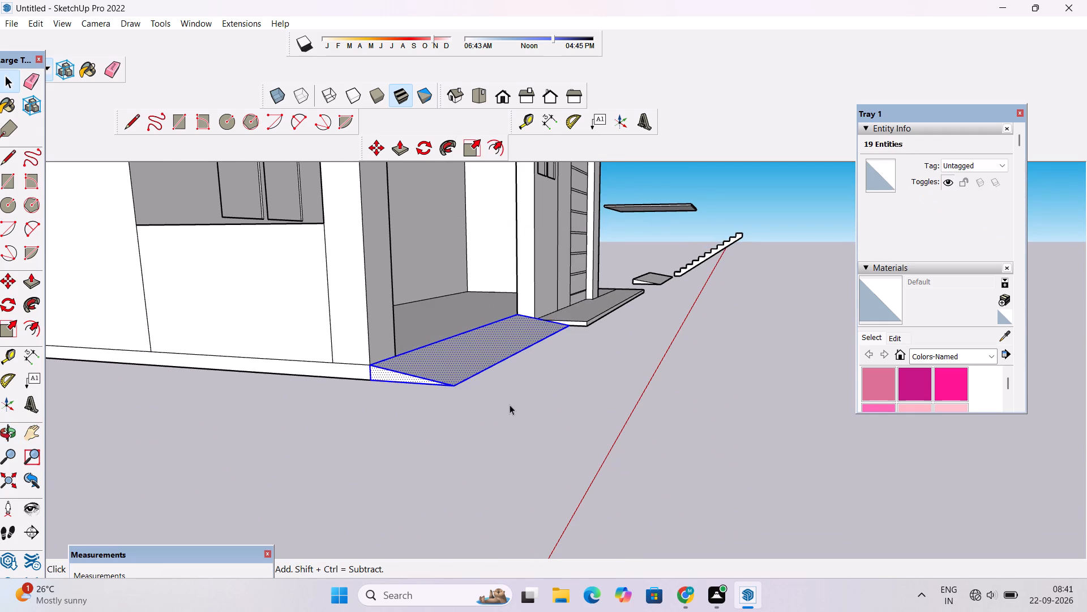
pyautogui.click(510, 405)
# Examine the sloped wedge along the porch front and its junction with the front apron.
pyautogui.press('o')
pyautogui.moveTo(525, 371); pyautogui.dragTo(329, 402)
pyautogui.scroll(-5, 329, 402)
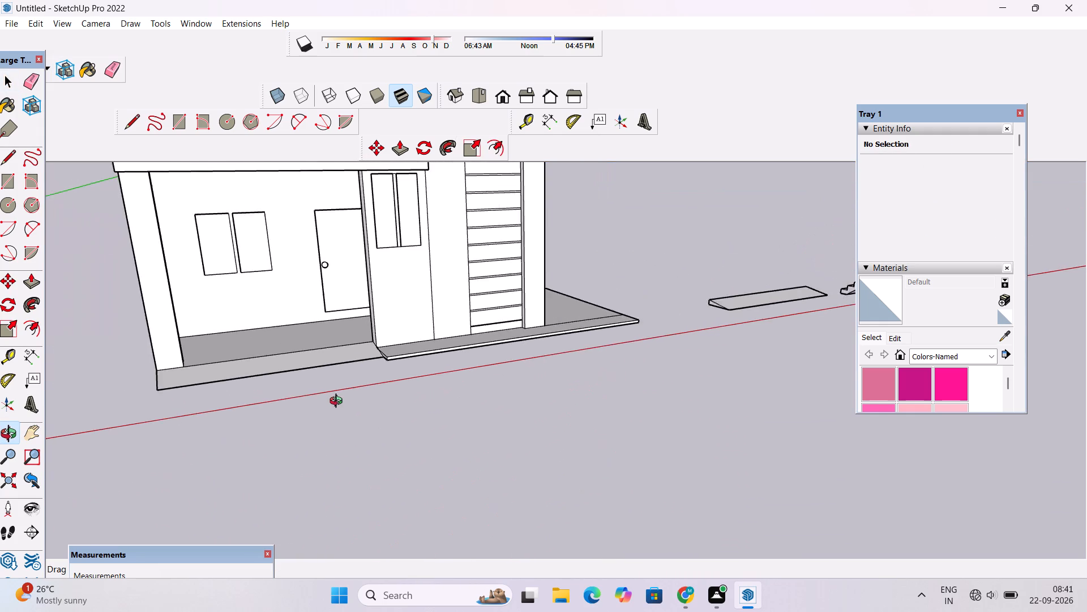
pyautogui.moveTo(395, 401); pyautogui.dragTo(280, 378)
pyautogui.keyDown('shift'); pyautogui.moveTo(319, 356); pyautogui.dragTo(363, 405); pyautogui.keyUp('shift')
pyautogui.scroll(-3, 365, 405)
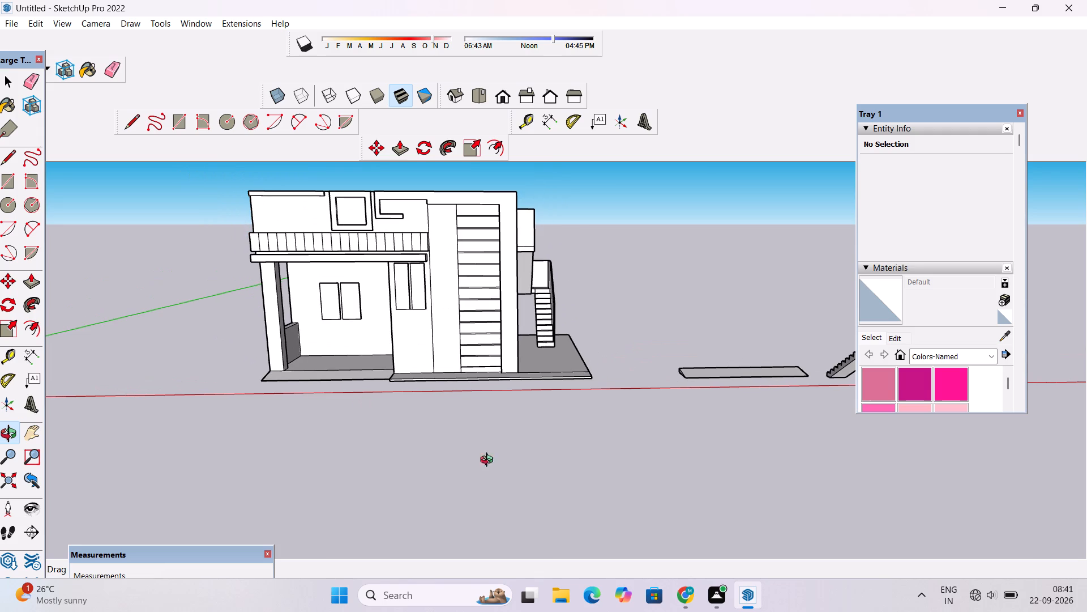
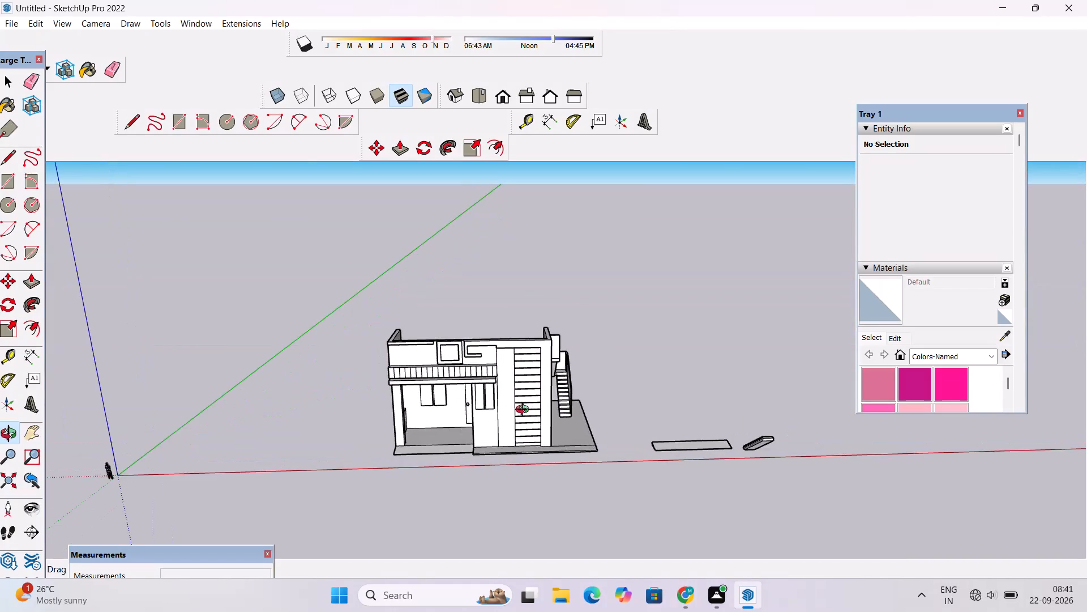
# Delete the two loose slab pieces lying on the ground beside the house.
pyautogui.scroll(2, 525, 411)
pyautogui.keyDown('shift'); pyautogui.moveTo(525, 411); pyautogui.dragTo(540, 414); pyautogui.keyUp('shift')
pyautogui.scroll(3, 540, 414)
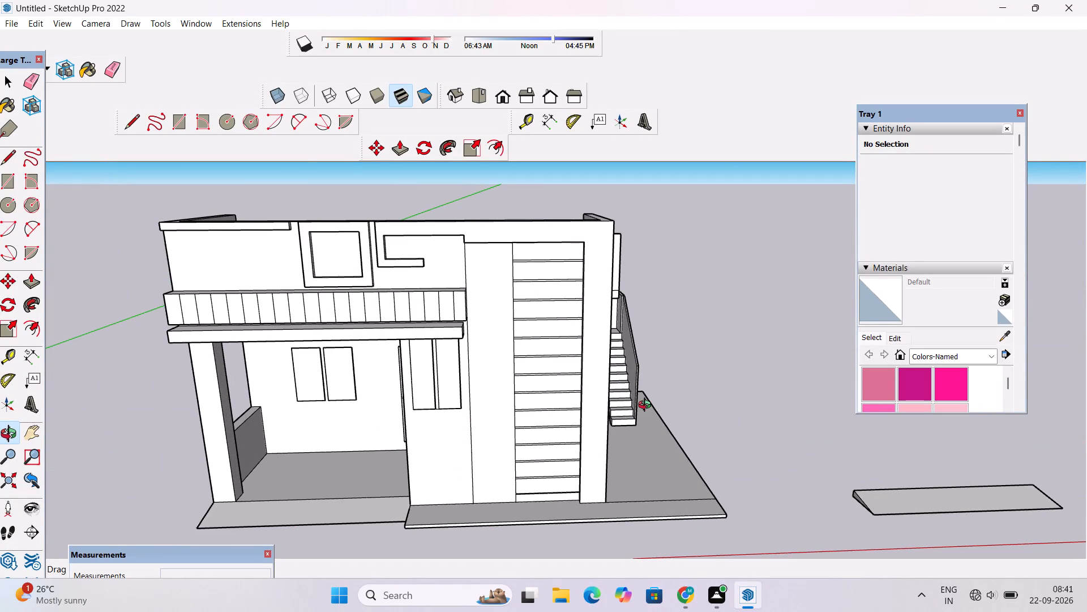
pyautogui.moveTo(491, 446); pyautogui.dragTo(486, 402)
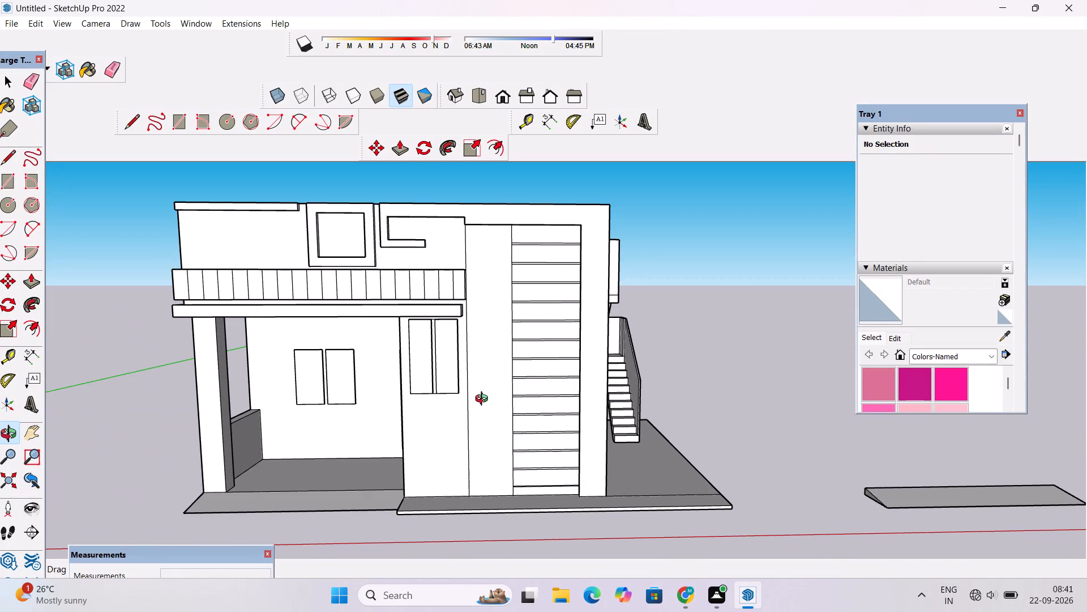
pyautogui.keyDown('shift'); pyautogui.moveTo(483, 400); pyautogui.dragTo(476, 358); pyautogui.keyUp('shift')
pyautogui.keyDown('shift'); pyautogui.moveTo(499, 379); pyautogui.dragTo(399, 384); pyautogui.keyUp('shift')
pyautogui.keyDown('shift'); pyautogui.scroll(-10, 399, 382); pyautogui.keyUp('shift')
pyautogui.keyDown('shift'); pyautogui.moveTo(444, 383); pyautogui.dragTo(406, 395); pyautogui.keyUp('shift')
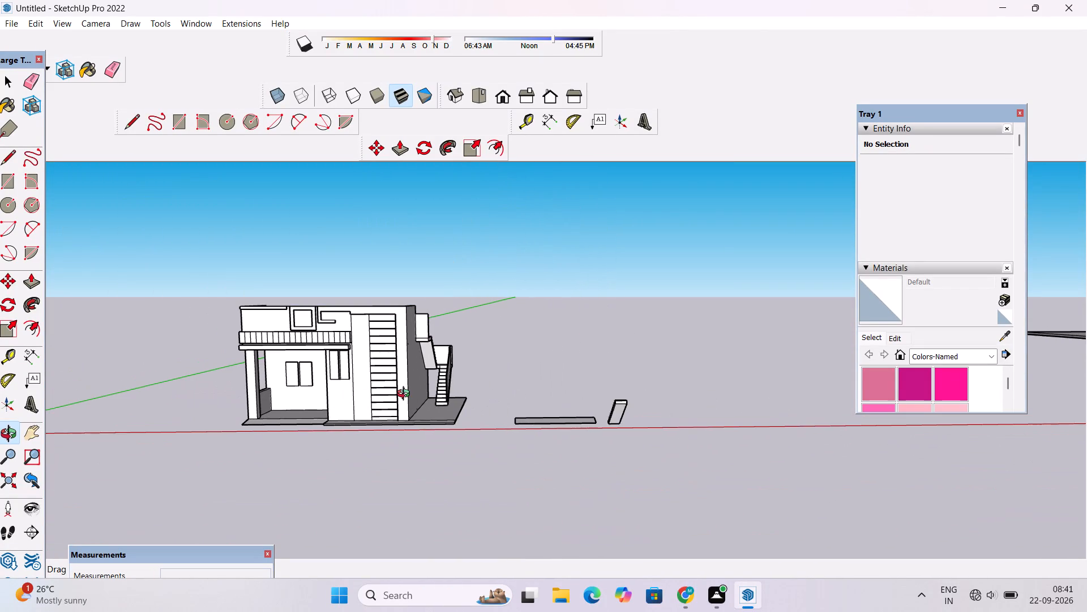
pyautogui.press('space')
pyautogui.moveTo(679, 381); pyautogui.dragTo(502, 479)
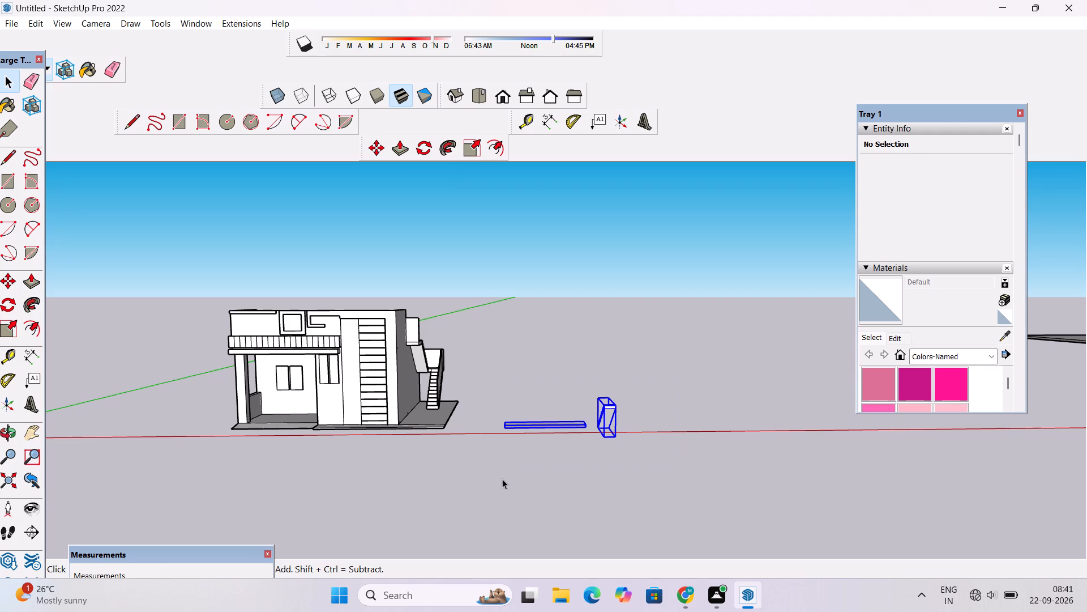
pyautogui.press('Delete')
# Choose the 0125_Plum paint from the Colors-Named material collection.
pyautogui.scroll(-1, 849, 314)
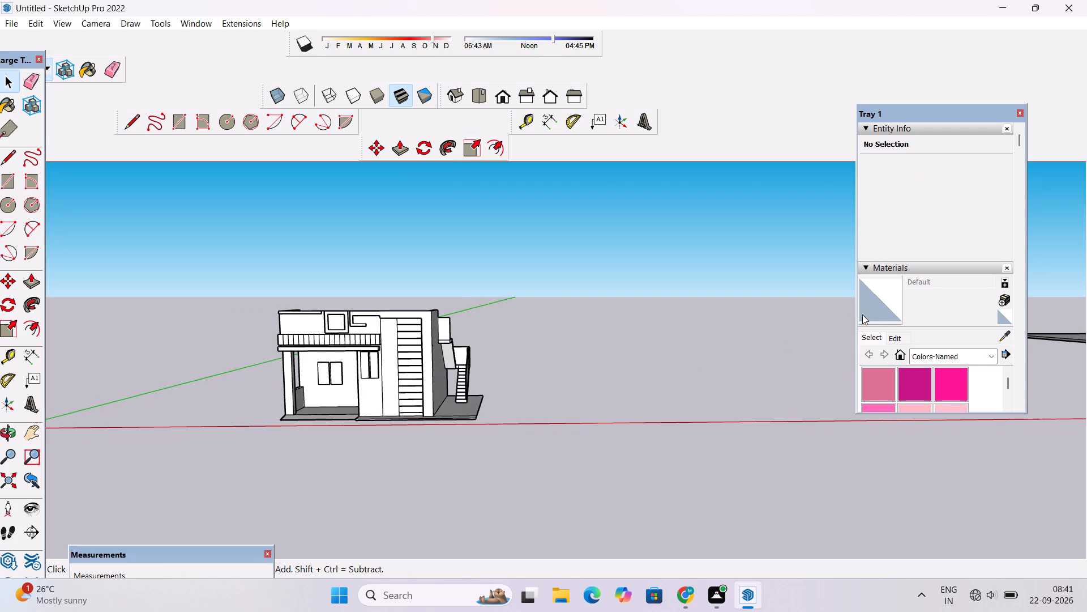
pyautogui.scroll(-2, 865, 314)
pyautogui.scroll(-1, 906, 257)
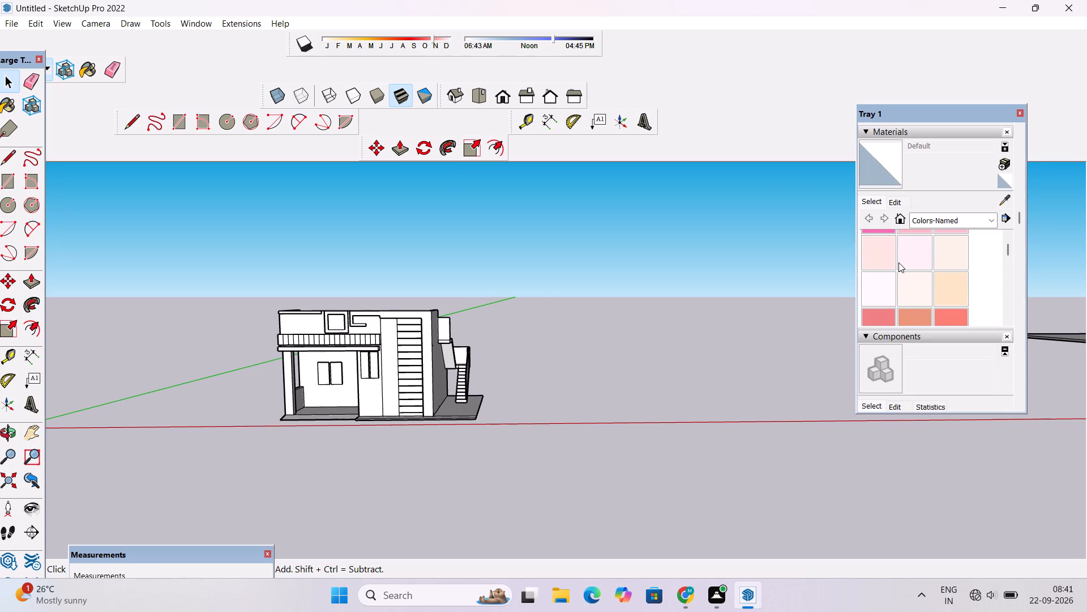
pyautogui.press('o')
pyautogui.keyDown('shift'); pyautogui.moveTo(468, 422); pyautogui.dragTo(548, 440); pyautogui.keyUp('shift')
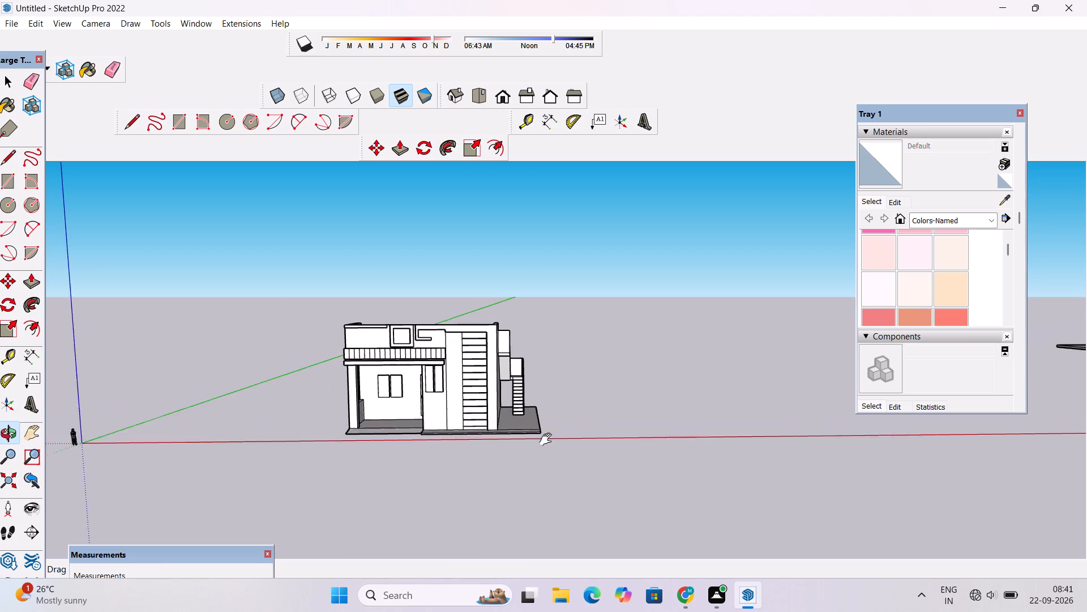
pyautogui.keyDown('shift'); pyautogui.moveTo(548, 440); pyautogui.dragTo(581, 457); pyautogui.keyUp('shift')
pyautogui.scroll(7, 474, 410)
pyautogui.keyDown('shift'); pyautogui.moveTo(479, 430); pyautogui.dragTo(485, 382); pyautogui.keyUp('shift')
pyautogui.moveTo(485, 382); pyautogui.dragTo(489, 393)
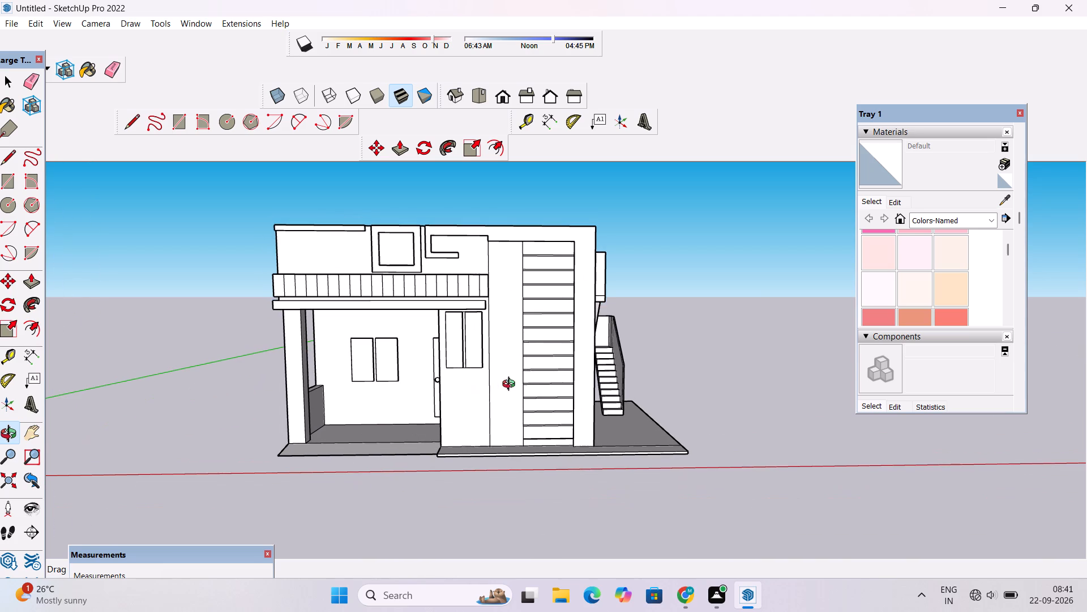
pyautogui.scroll(-1, 918, 257)
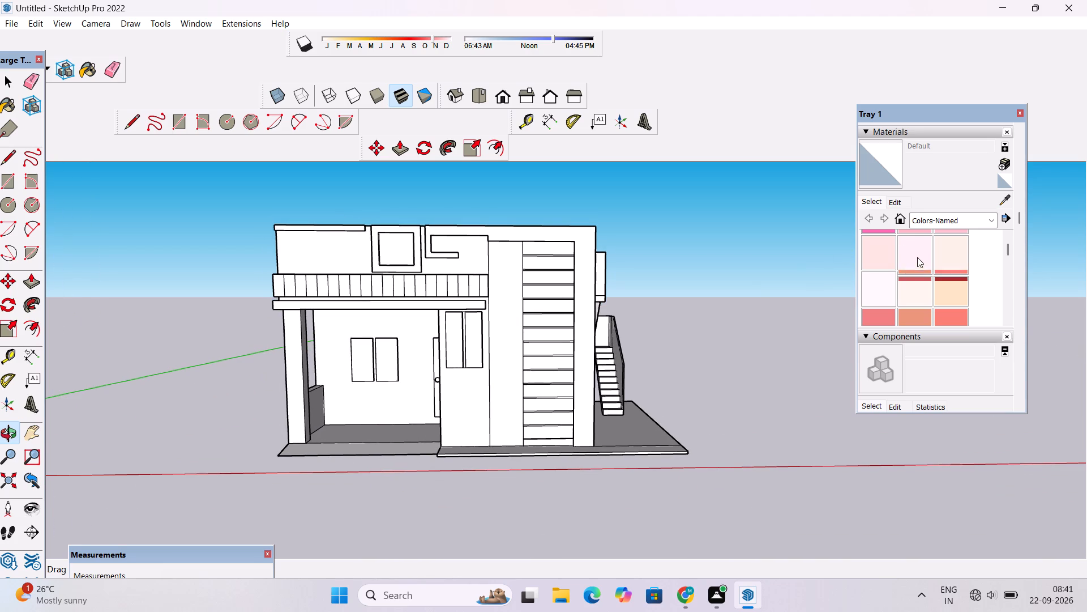
pyautogui.scroll(-1, 917, 268)
pyautogui.scroll(1, 917, 268)
pyautogui.scroll(-2, 917, 268)
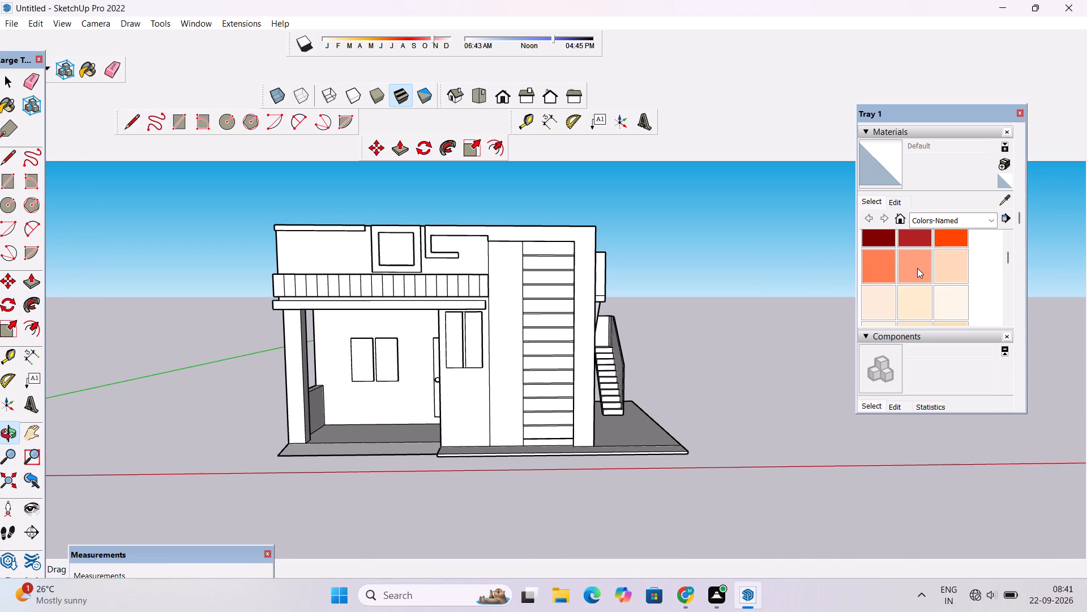
pyautogui.scroll(-3, 917, 268)
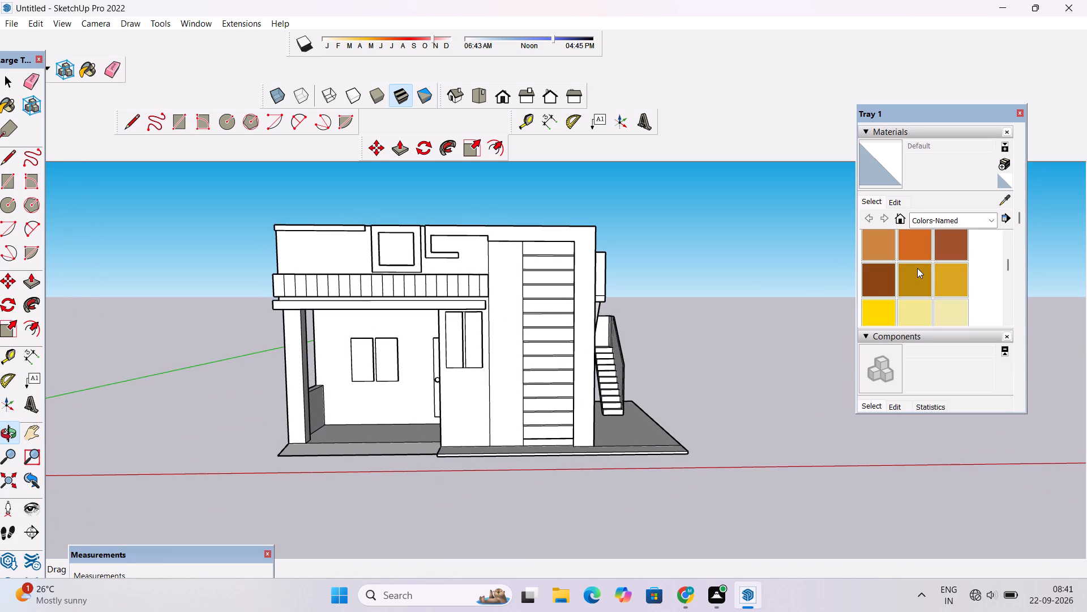
pyautogui.scroll(-1, 917, 268)
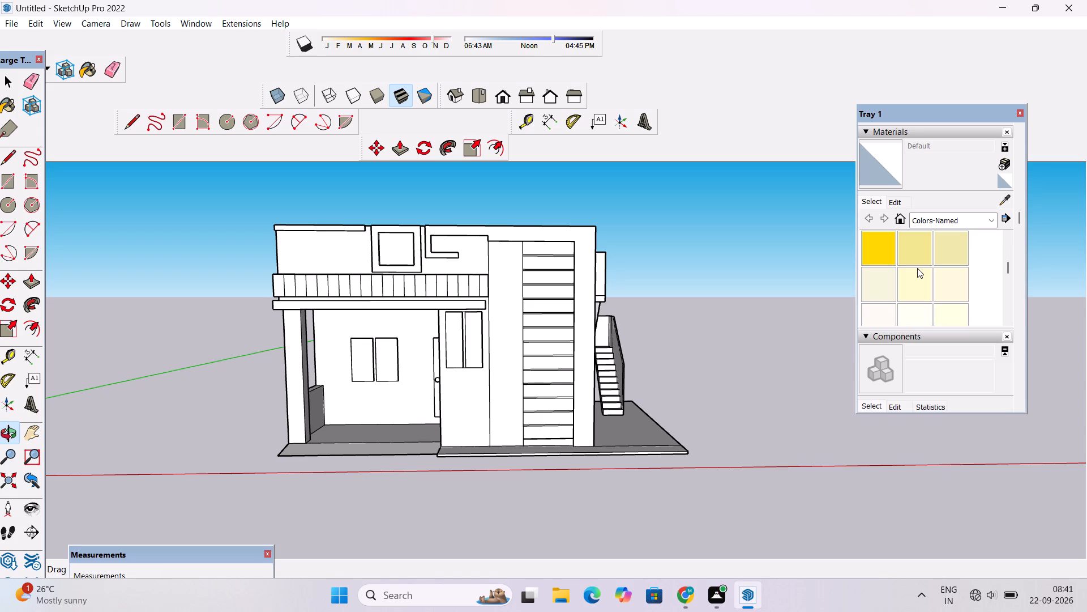
pyautogui.scroll(-3, 917, 268)
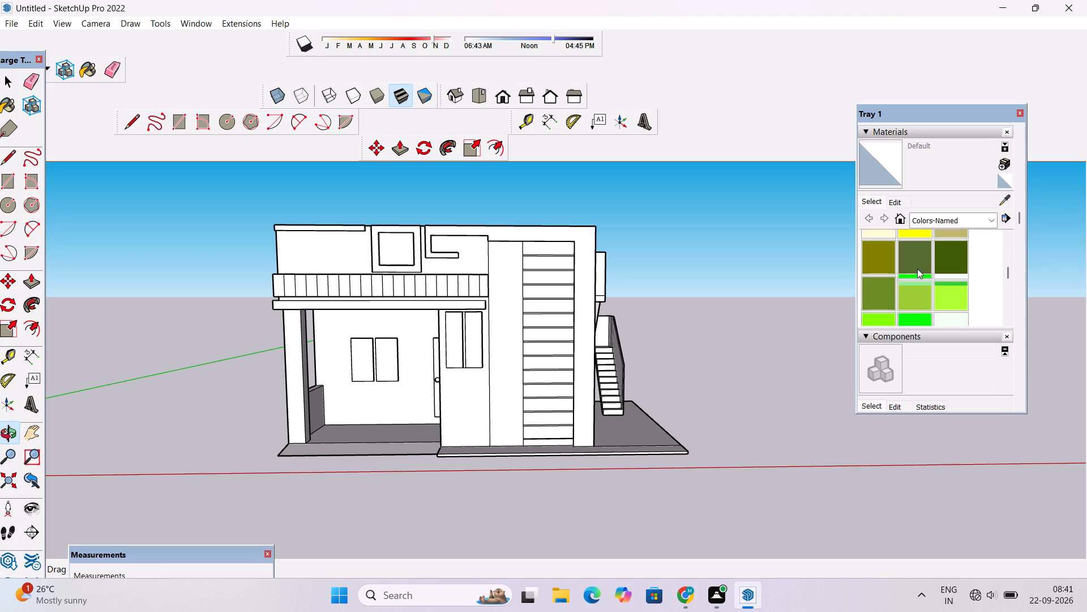
pyautogui.scroll(-8, 917, 269)
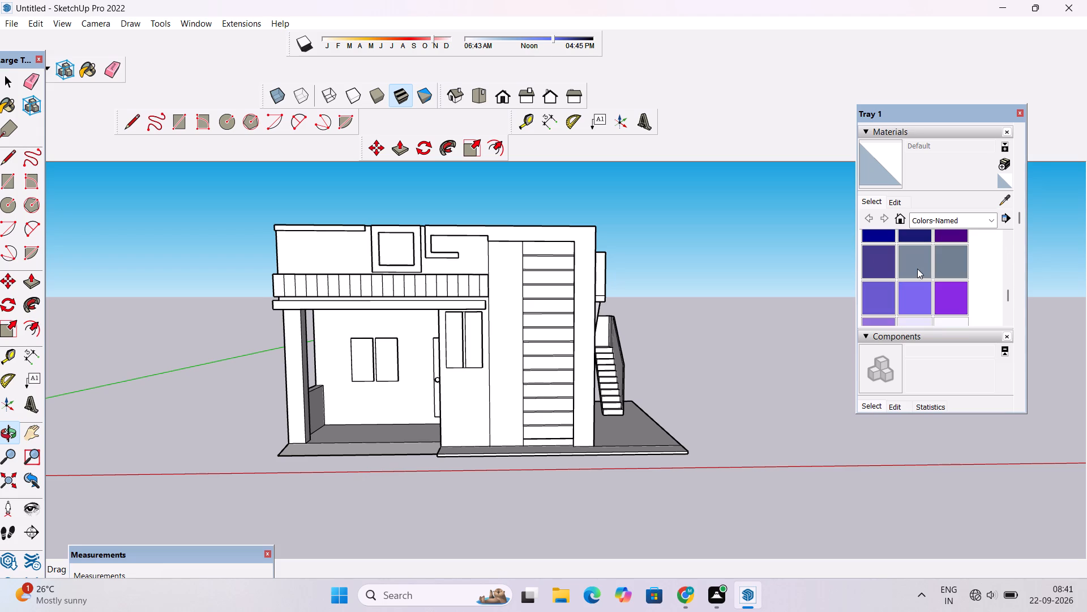
pyautogui.scroll(-1, 914, 299)
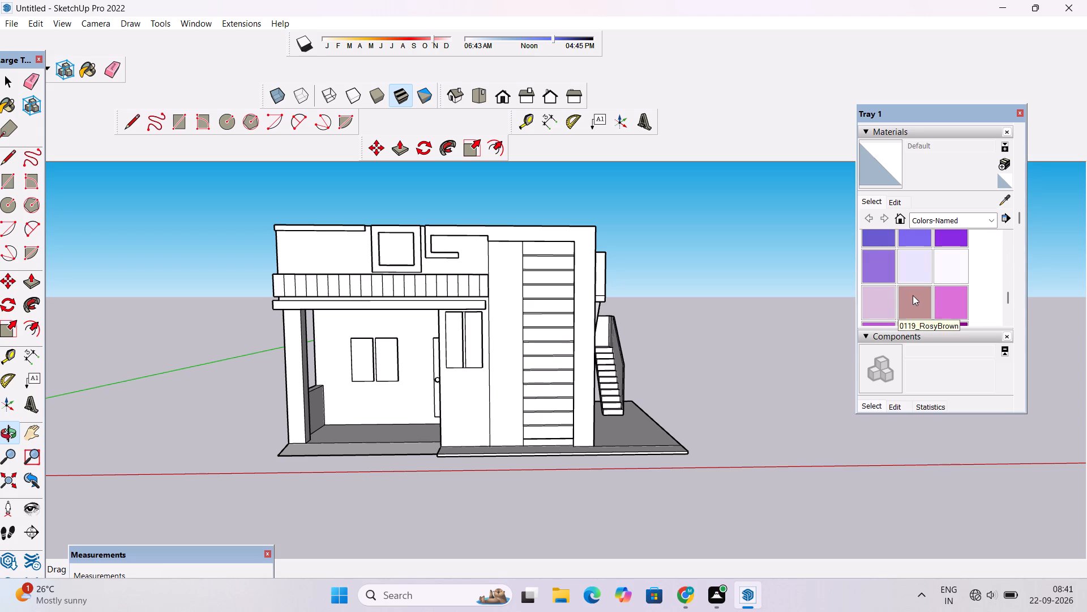
pyautogui.scroll(-1, 923, 292)
pyautogui.click(919, 307)
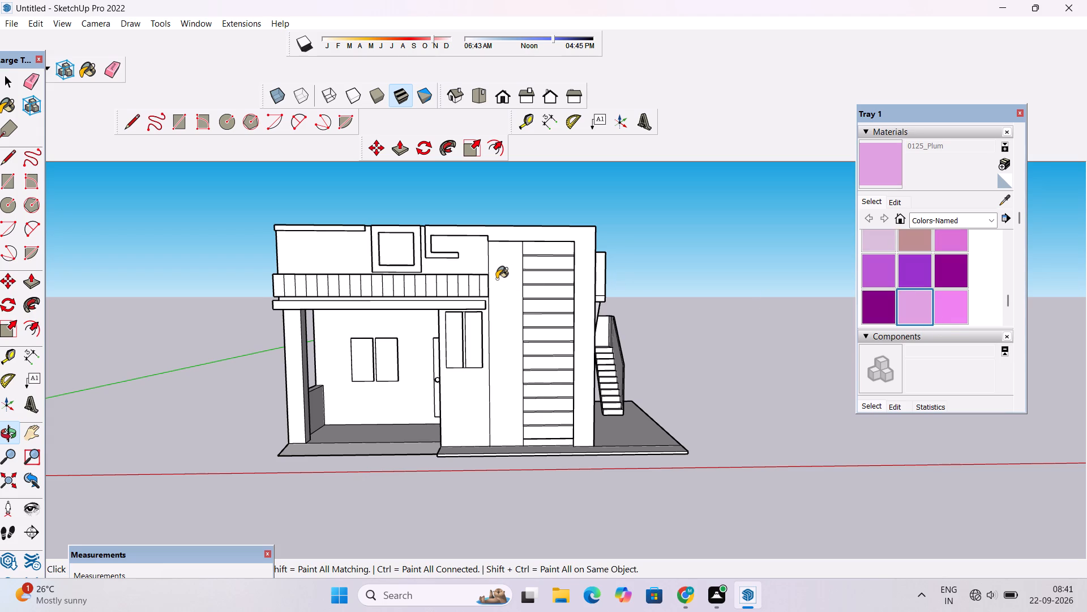
# Paint the tall strip beside the slatted panel and the adjoining wall around the front double window in 0125_Plum.
pyautogui.scroll(1, 495, 279)
pyautogui.scroll(-1, 495, 279)
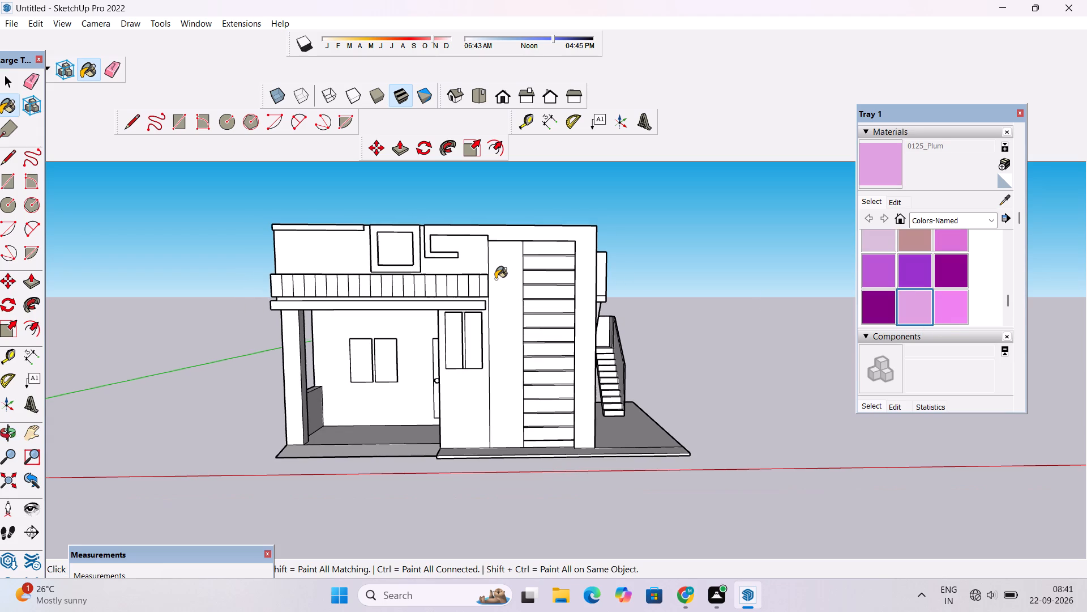
pyautogui.scroll(-1, 495, 279)
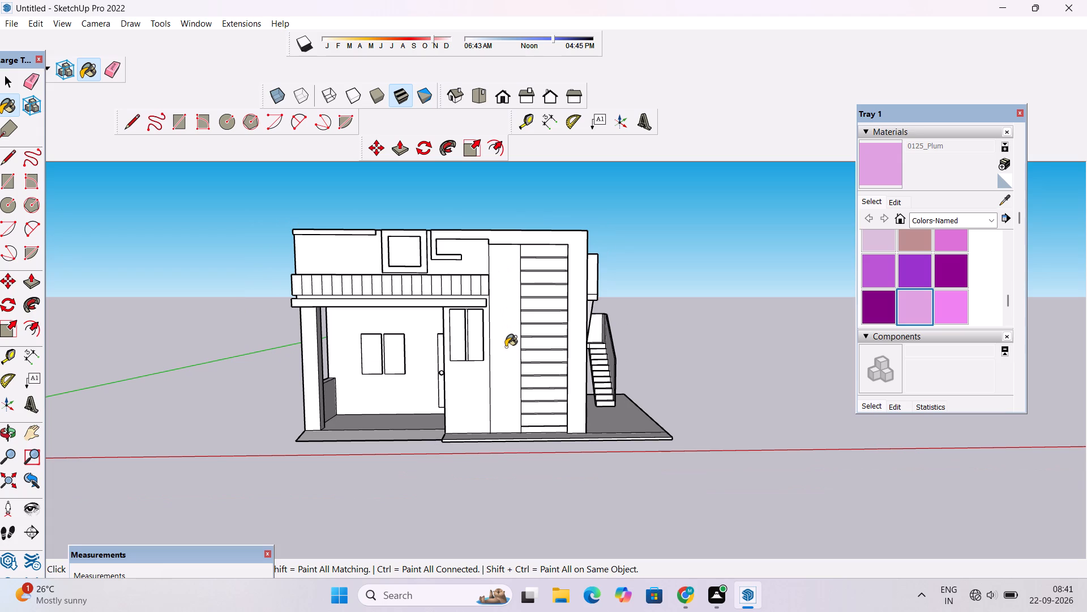
pyautogui.scroll(-2, 500, 369)
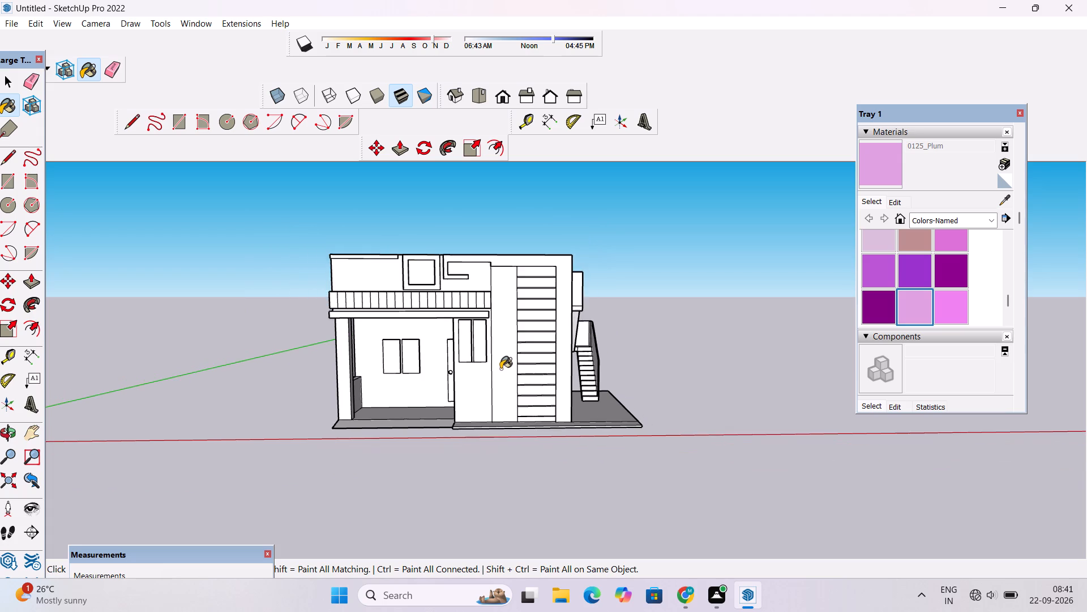
pyautogui.scroll(2, 500, 369)
pyautogui.click(500, 369)
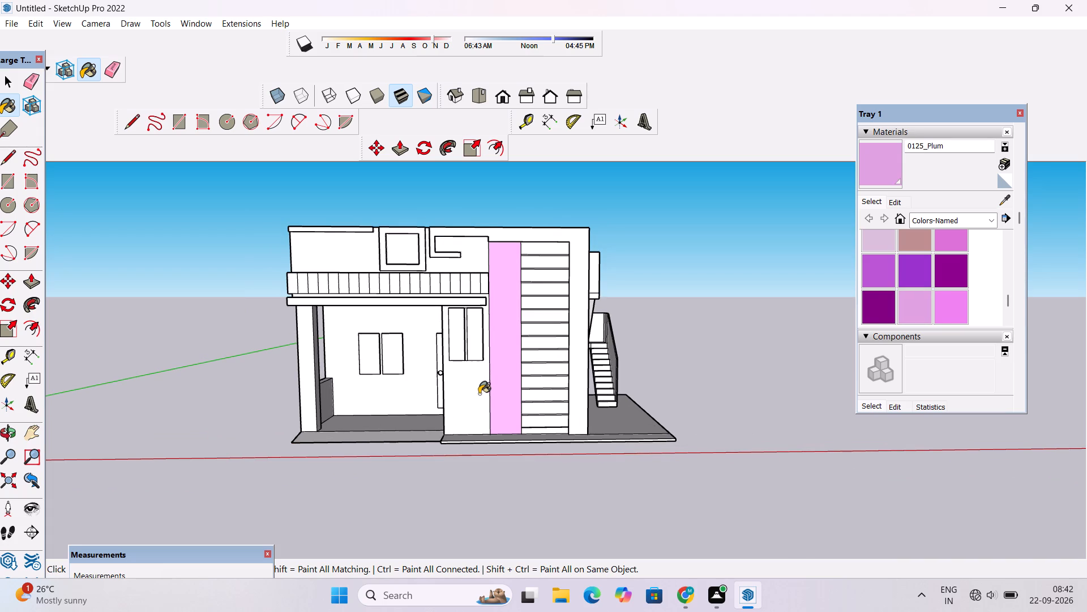
pyautogui.click(478, 397)
# Paint the front face of the ledge below the balcony and the upper facade wall in 0125_Plum.
pyautogui.scroll(5, 453, 288)
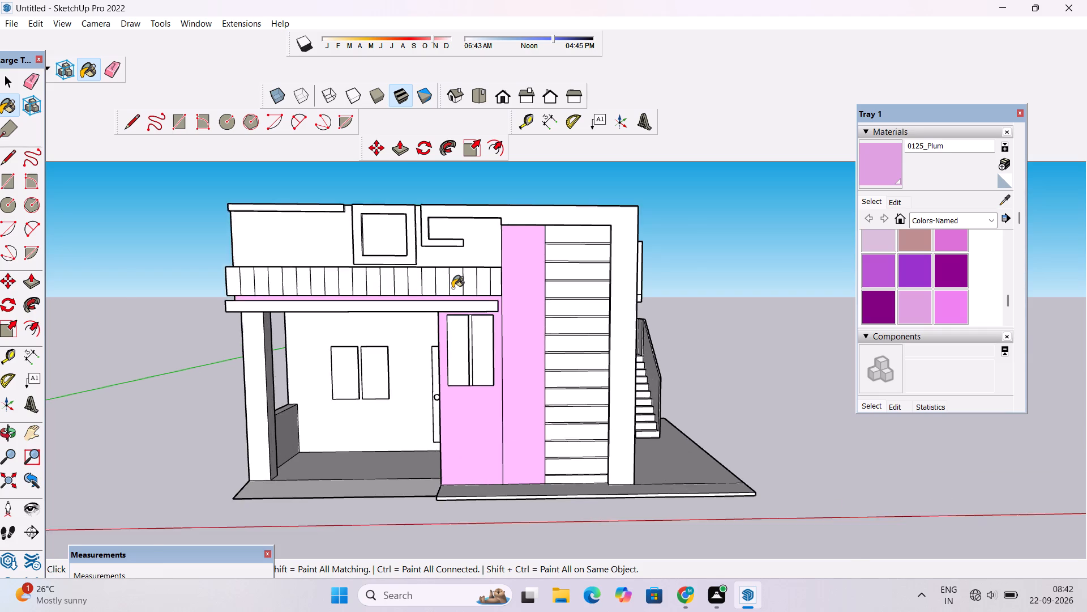
pyautogui.scroll(3, 452, 288)
pyautogui.click(463, 318)
pyautogui.scroll(-12, 416, 303)
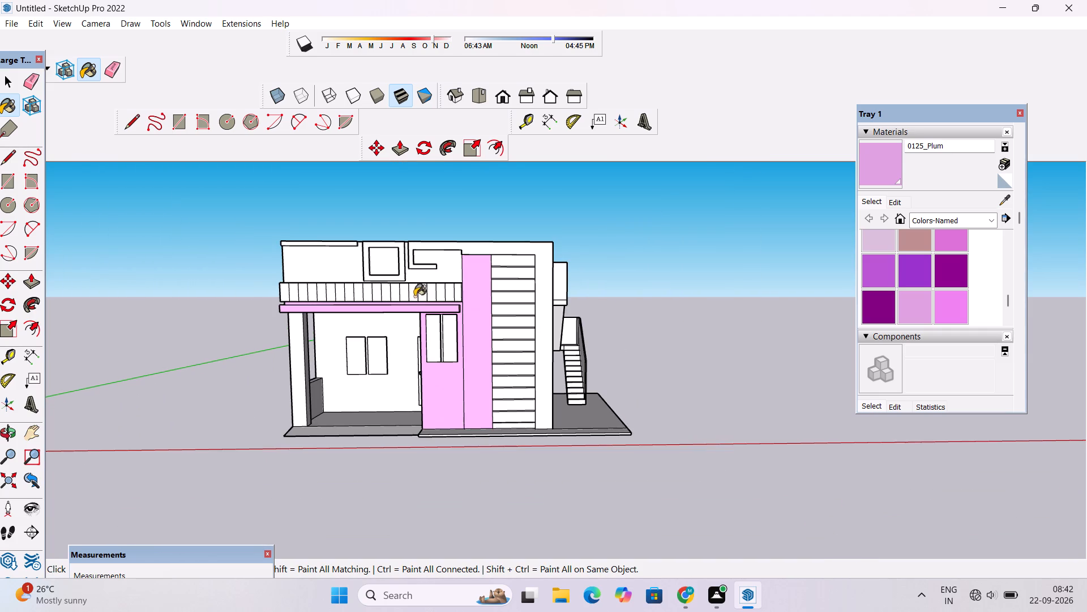
pyautogui.scroll(4, 422, 289)
pyautogui.click(444, 263)
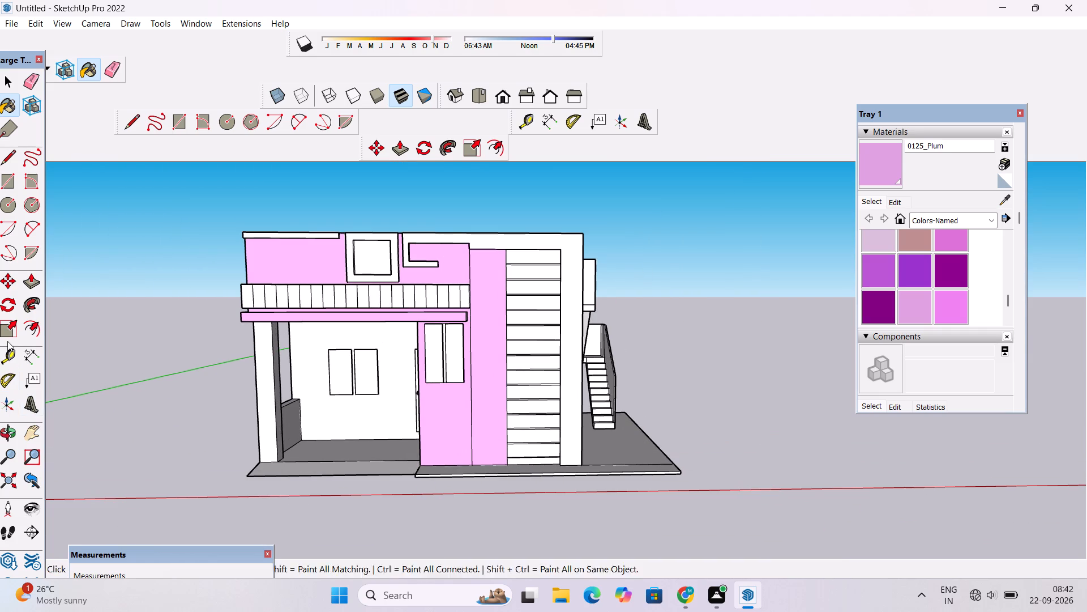
# Paint the top face of the ledge below the balcony in 0125_Plum.
pyautogui.click(5, 431)
pyautogui.moveTo(608, 300); pyautogui.dragTo(416, 338)
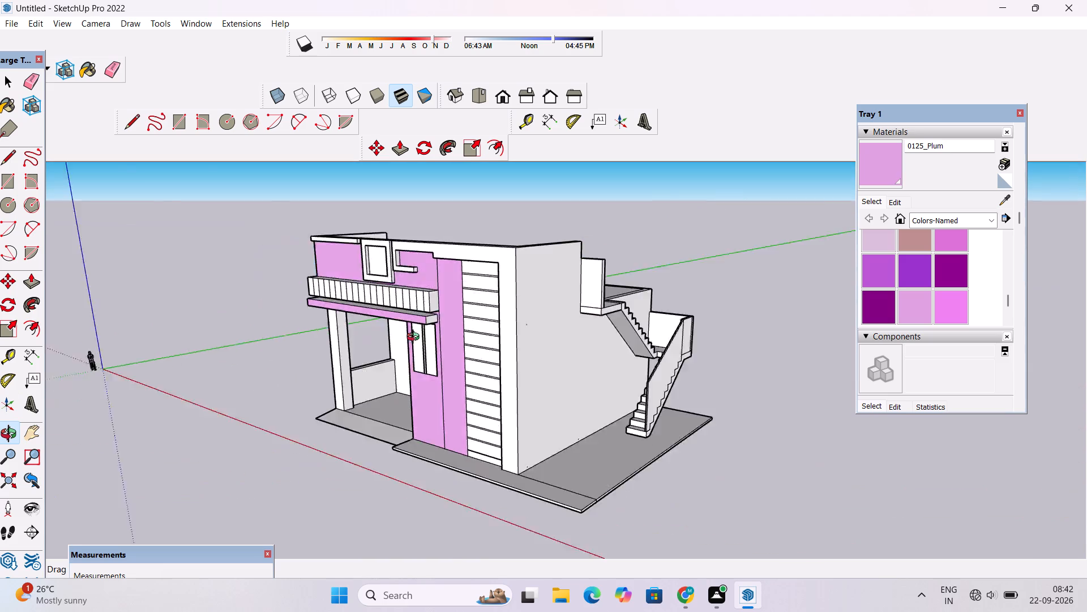
pyautogui.moveTo(416, 338); pyautogui.dragTo(654, 457)
pyautogui.scroll(5, 477, 399)
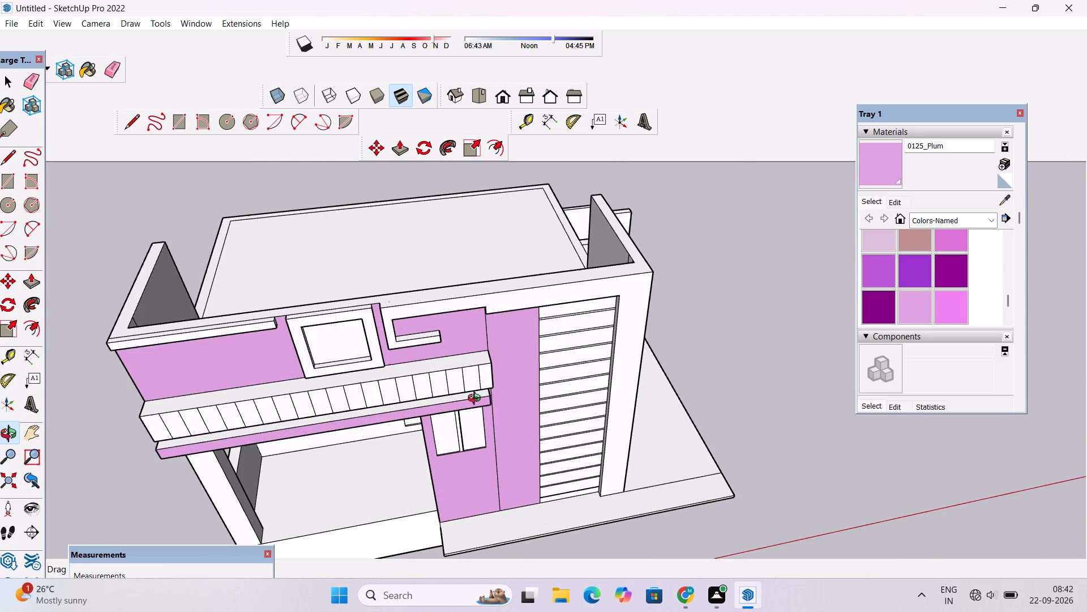
pyautogui.moveTo(453, 445); pyautogui.dragTo(457, 408)
pyautogui.keyDown('shift'); pyautogui.moveTo(258, 393); pyautogui.dragTo(401, 403); pyautogui.keyUp('shift')
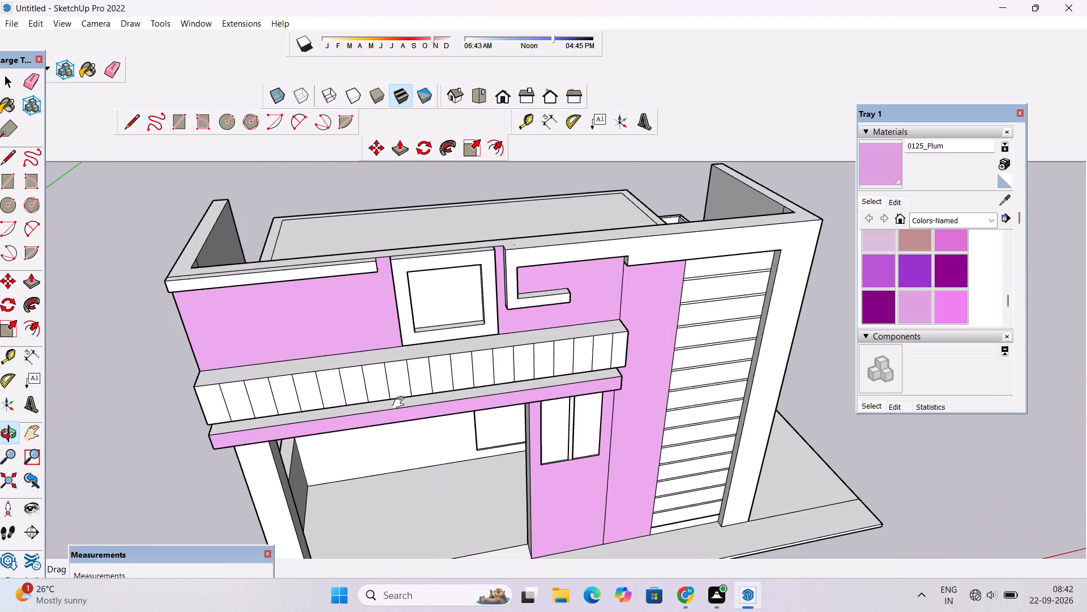
pyautogui.click(884, 168)
pyautogui.scroll(4, 644, 396)
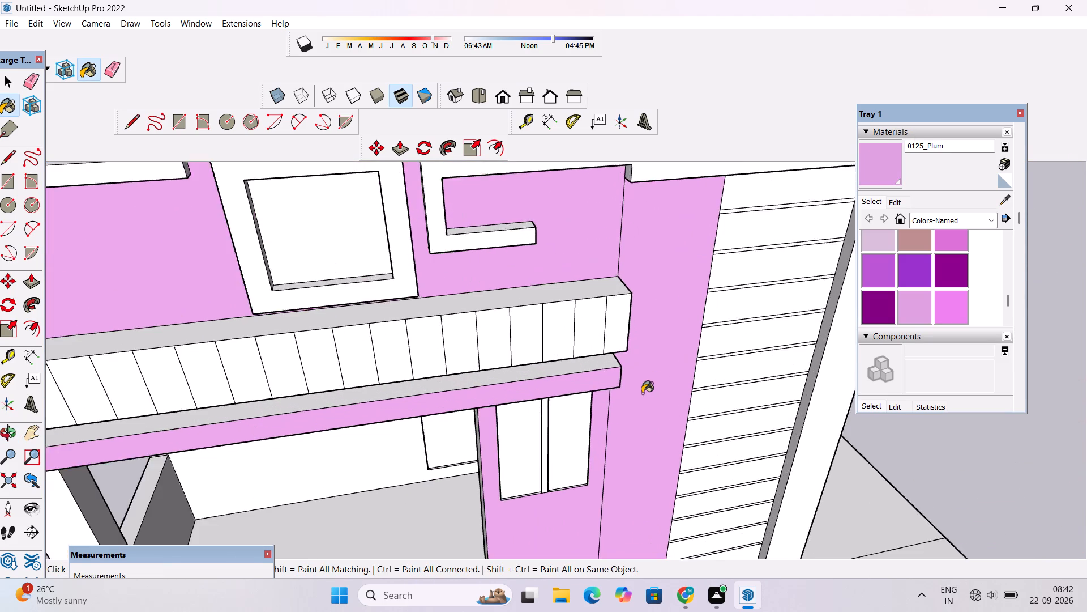
pyautogui.scroll(3, 642, 393)
pyautogui.click(592, 354)
# Paint the ledge's end face nearest the slatted panel and its underside in 0125_Plum.
pyautogui.press('o')
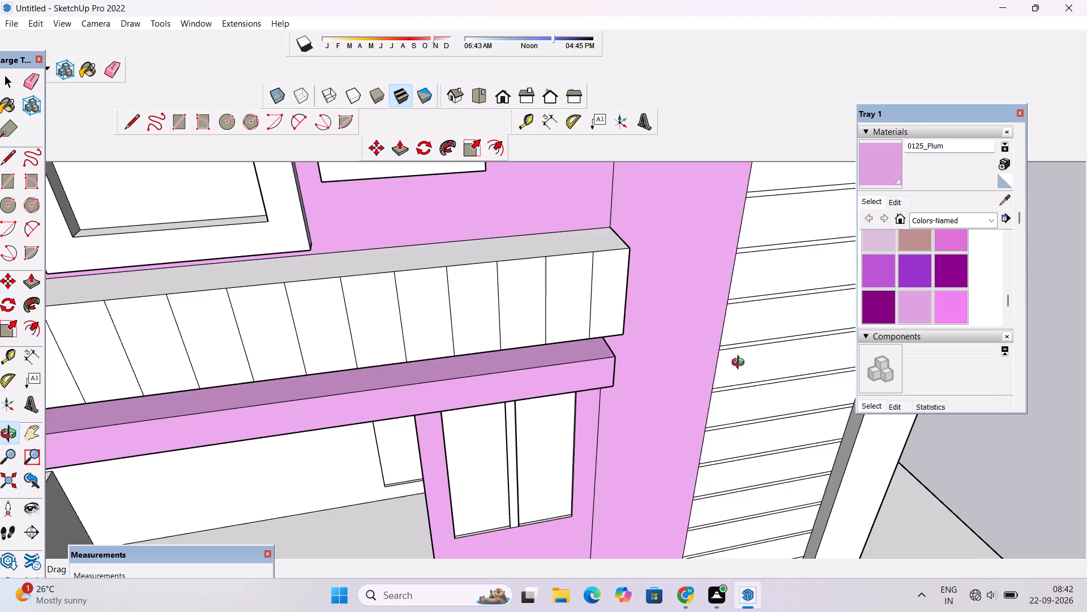
pyautogui.moveTo(741, 364); pyautogui.dragTo(461, 363)
pyautogui.moveTo(443, 400); pyautogui.dragTo(516, 200)
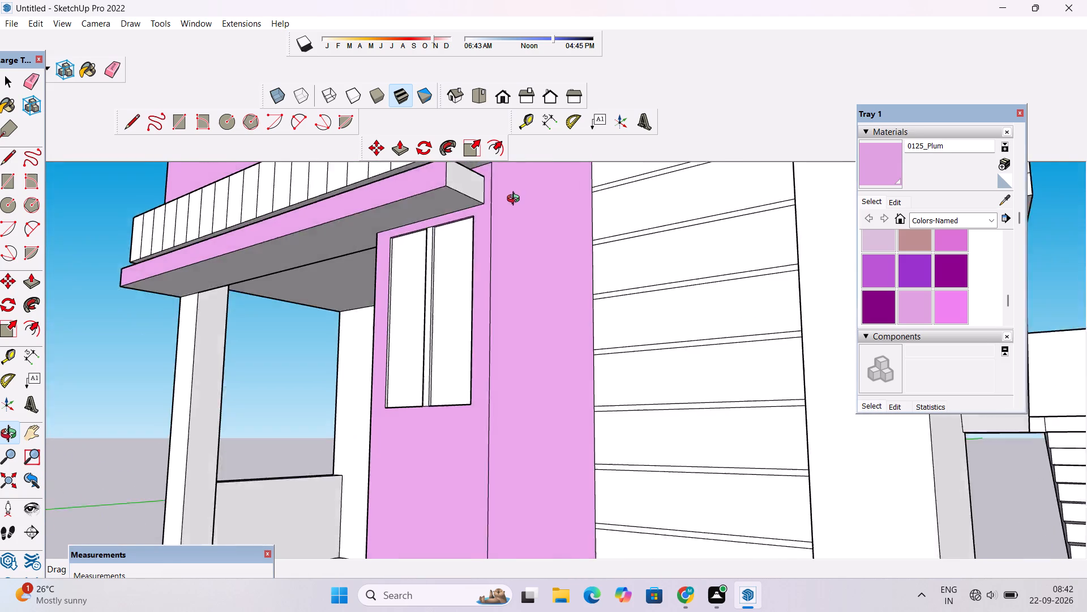
pyautogui.moveTo(516, 200); pyautogui.dragTo(524, 177)
pyautogui.keyDown('shift'); pyautogui.moveTo(431, 279); pyautogui.dragTo(477, 345); pyautogui.keyUp('shift')
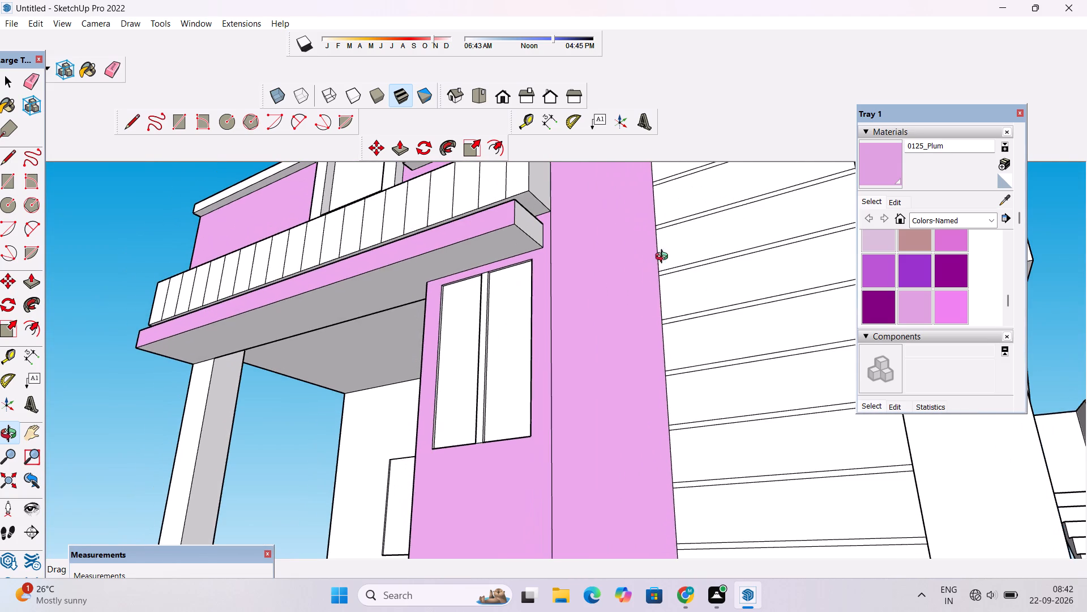
pyautogui.click(889, 160)
pyautogui.scroll(2, 546, 237)
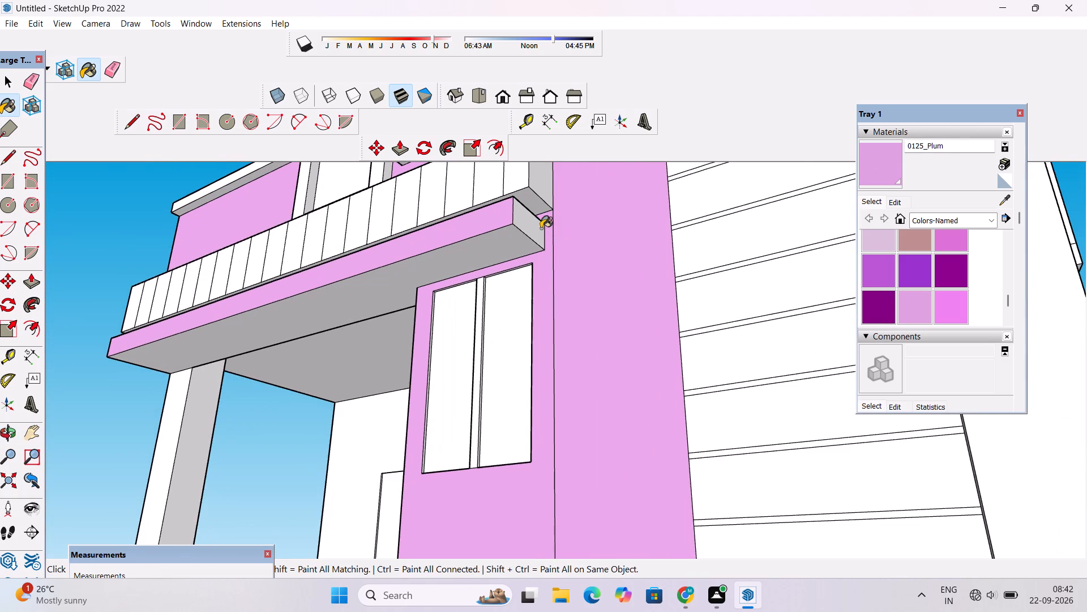
pyautogui.click(541, 226)
pyautogui.click(499, 247)
# Paint the ledge's other end face, above the porch's corner column, in 0125_Plum.
pyautogui.press('o')
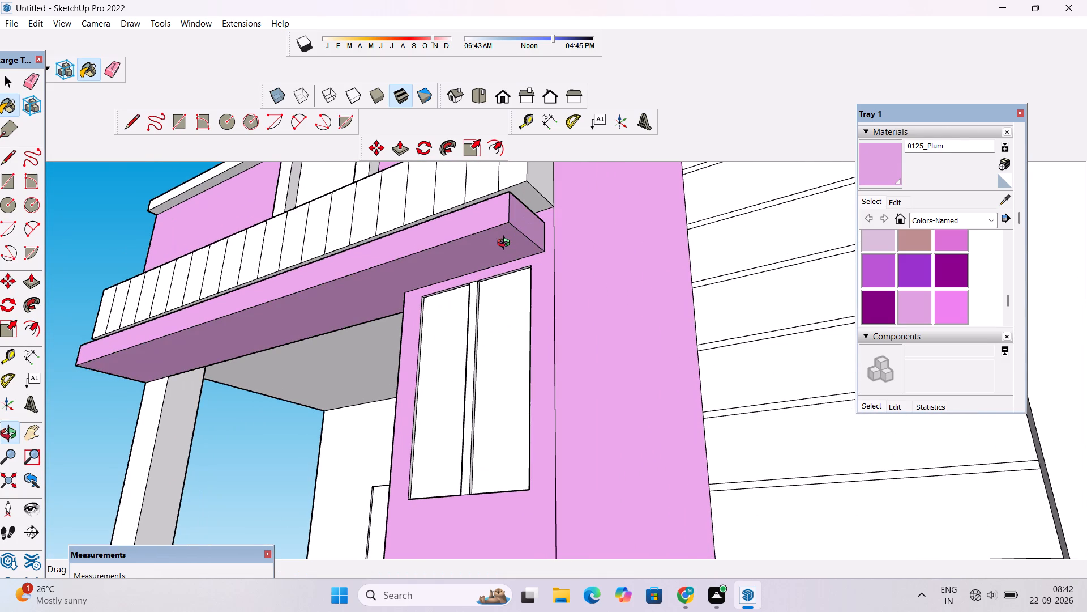
pyautogui.scroll(-4, 506, 244)
pyautogui.moveTo(349, 289); pyautogui.dragTo(566, 308)
pyautogui.scroll(-5, 567, 308)
pyautogui.moveTo(589, 291); pyautogui.dragTo(565, 339)
pyautogui.keyDown('shift'); pyautogui.moveTo(553, 350); pyautogui.dragTo(574, 321); pyautogui.keyUp('shift')
pyautogui.scroll(-4, 574, 321)
pyautogui.moveTo(452, 296); pyautogui.dragTo(660, 341)
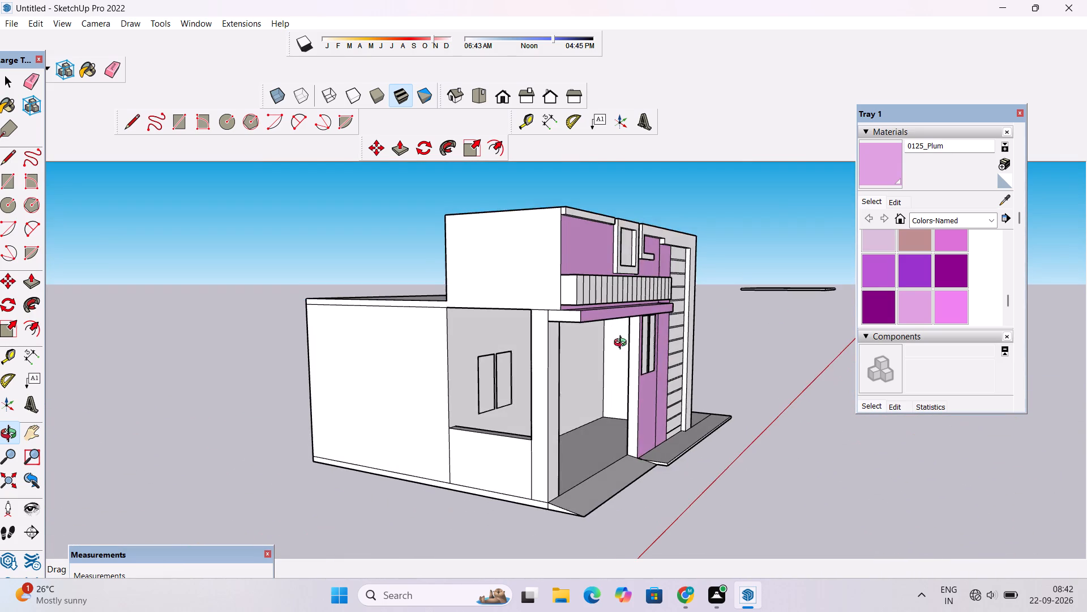
pyautogui.scroll(3, 575, 339)
pyautogui.click(883, 163)
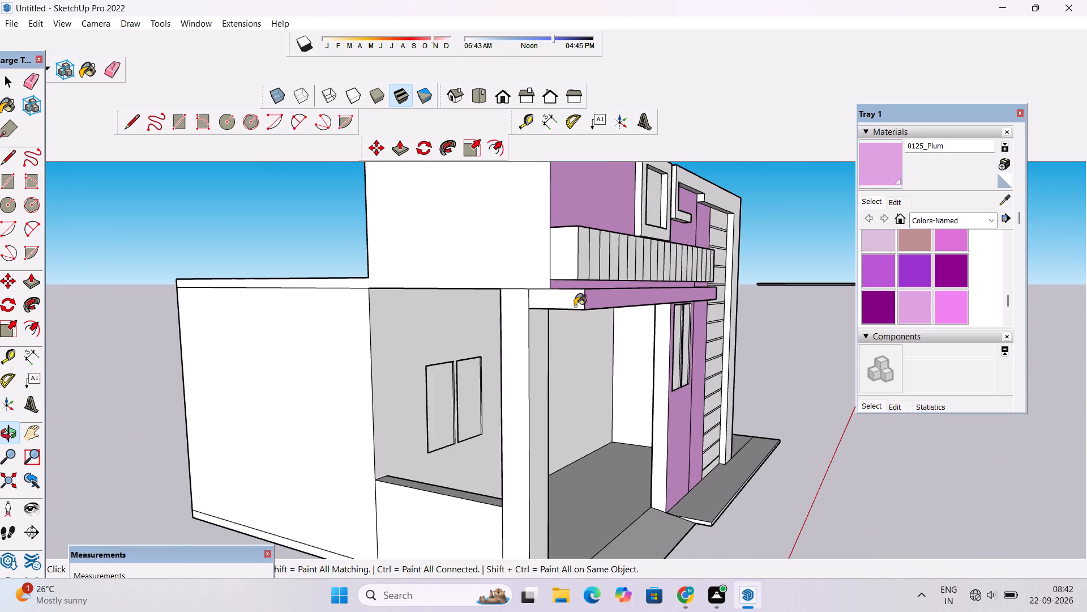
pyautogui.click(567, 302)
# Examine the plum-painted front facade from several angles and distances.
pyautogui.press('o')
pyautogui.moveTo(633, 317); pyautogui.dragTo(431, 329)
pyautogui.scroll(-4, 435, 326)
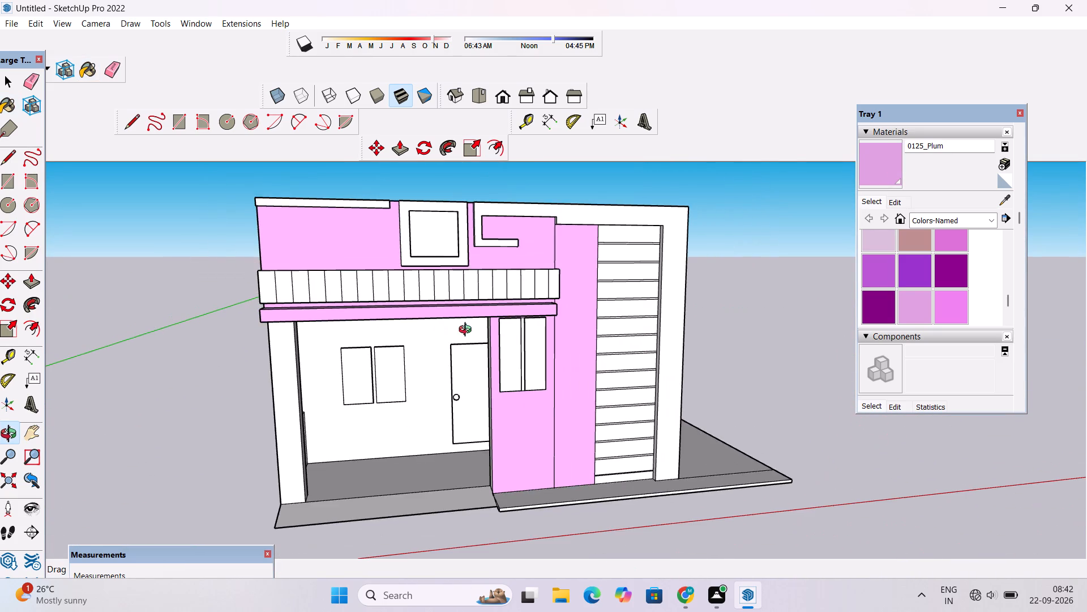
pyautogui.keyDown('shift'); pyautogui.moveTo(469, 335); pyautogui.dragTo(498, 288); pyautogui.keyUp('shift')
pyautogui.moveTo(506, 306); pyautogui.dragTo(472, 330)
pyautogui.keyDown('shift'); pyautogui.moveTo(476, 325); pyautogui.dragTo(546, 333); pyautogui.keyUp('shift')
pyautogui.scroll(-3, 559, 337)
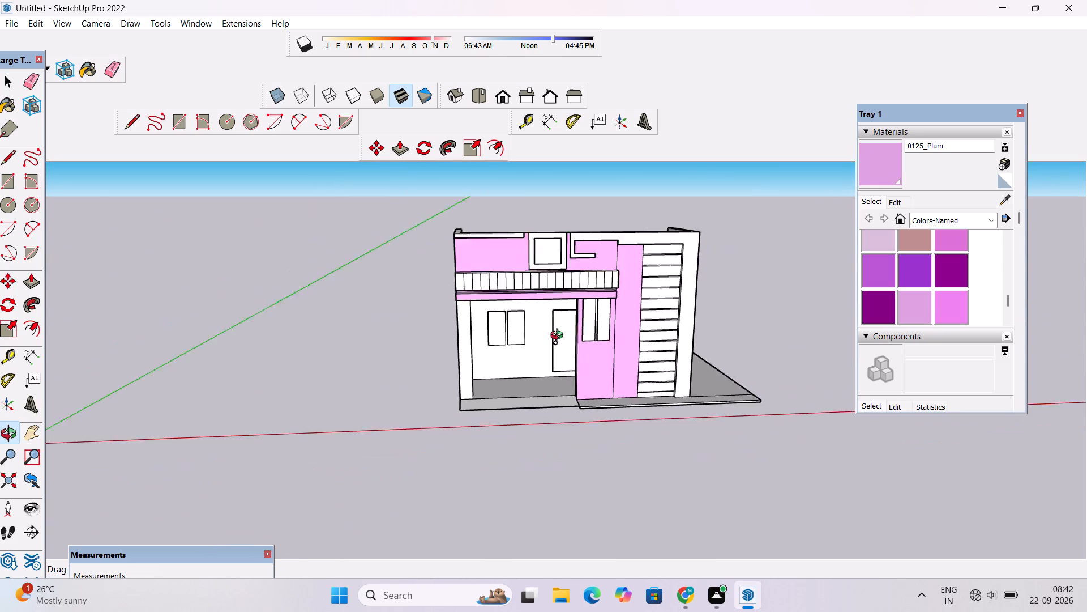
pyautogui.scroll(-2, 559, 337)
pyautogui.moveTo(609, 338); pyautogui.dragTo(591, 304)
pyautogui.moveTo(589, 319); pyautogui.dragTo(579, 325)
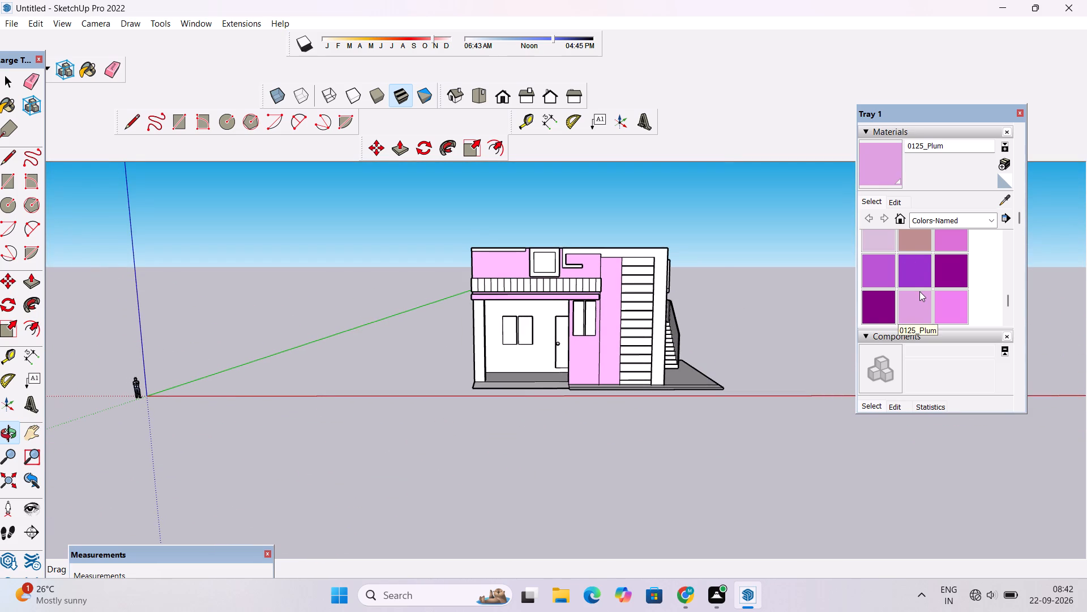
# Paint the boards in the upper half of the slatted panel in 0119_RosyBrown.
pyautogui.scroll(1, 911, 314)
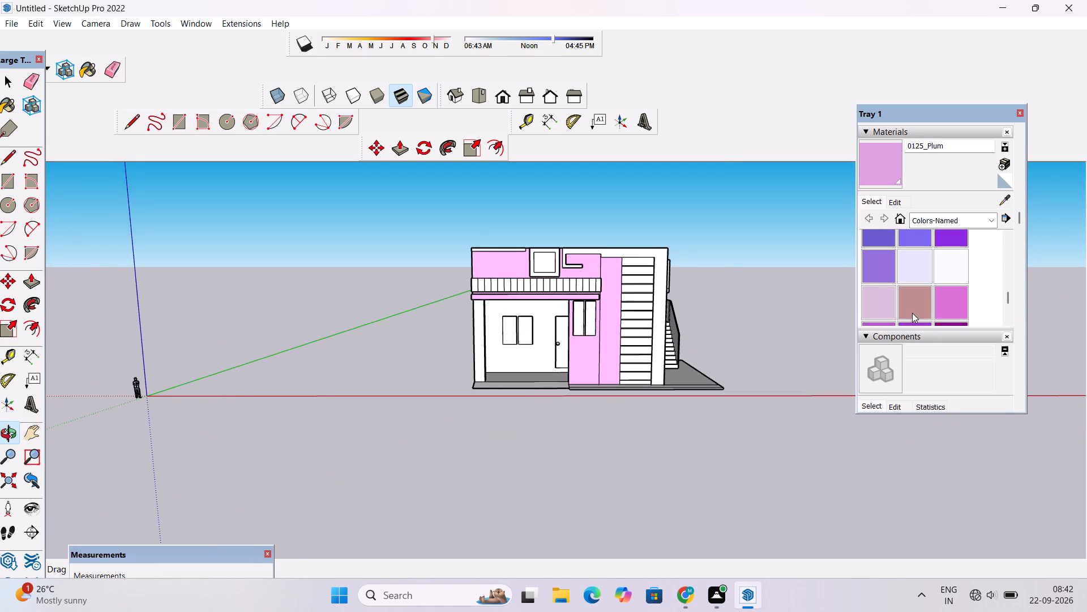
pyautogui.click(912, 311)
pyautogui.scroll(15, 610, 249)
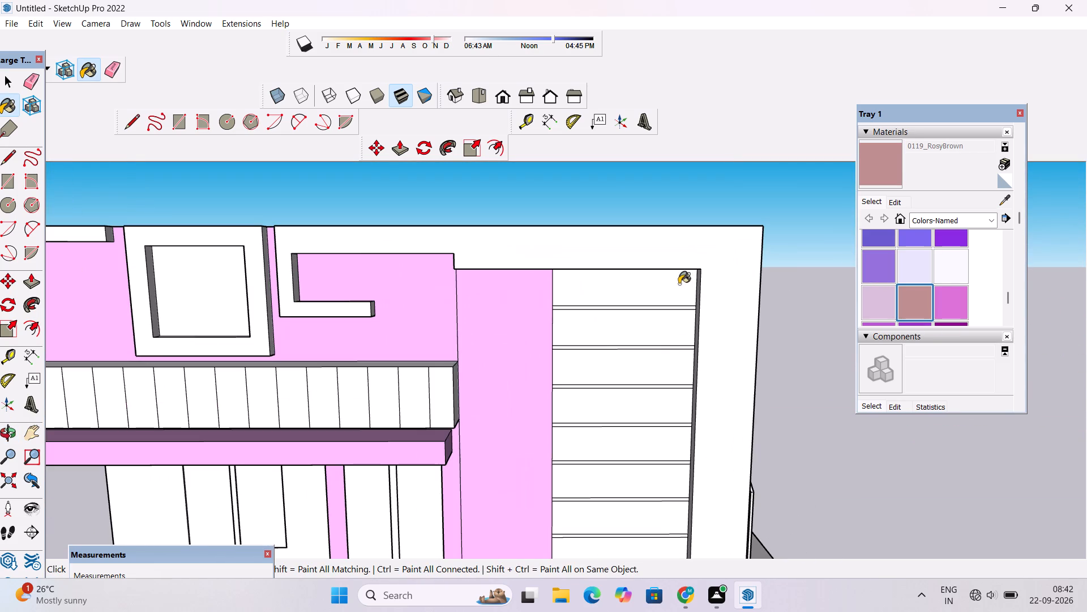
pyautogui.click(675, 286)
pyautogui.click(662, 330)
pyautogui.scroll(-8, 634, 244)
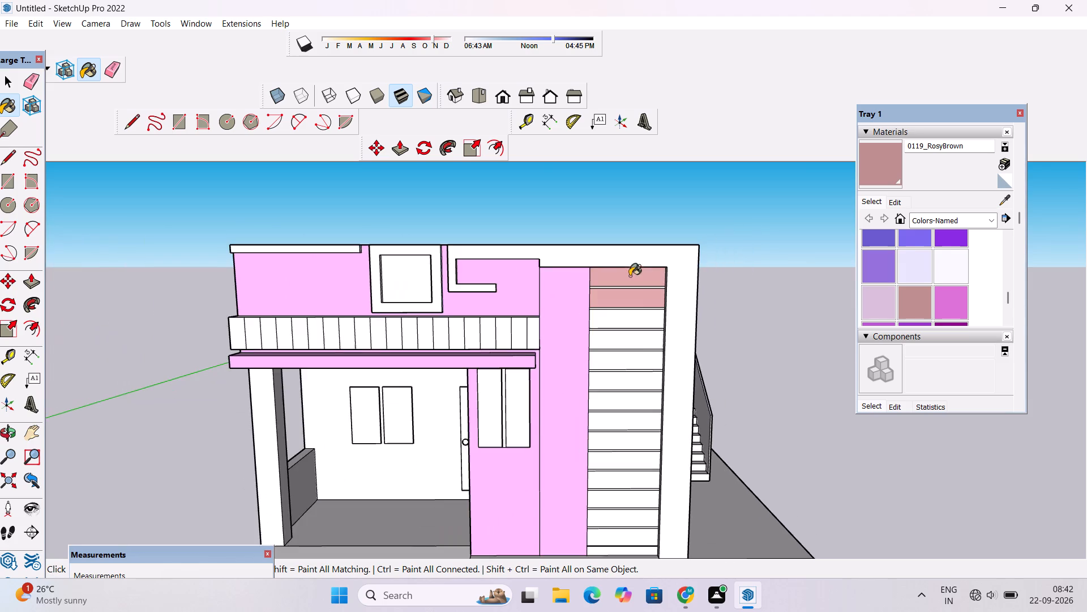
pyautogui.scroll(8, 631, 356)
pyautogui.click(649, 274)
pyautogui.click(645, 306)
pyautogui.click(649, 352)
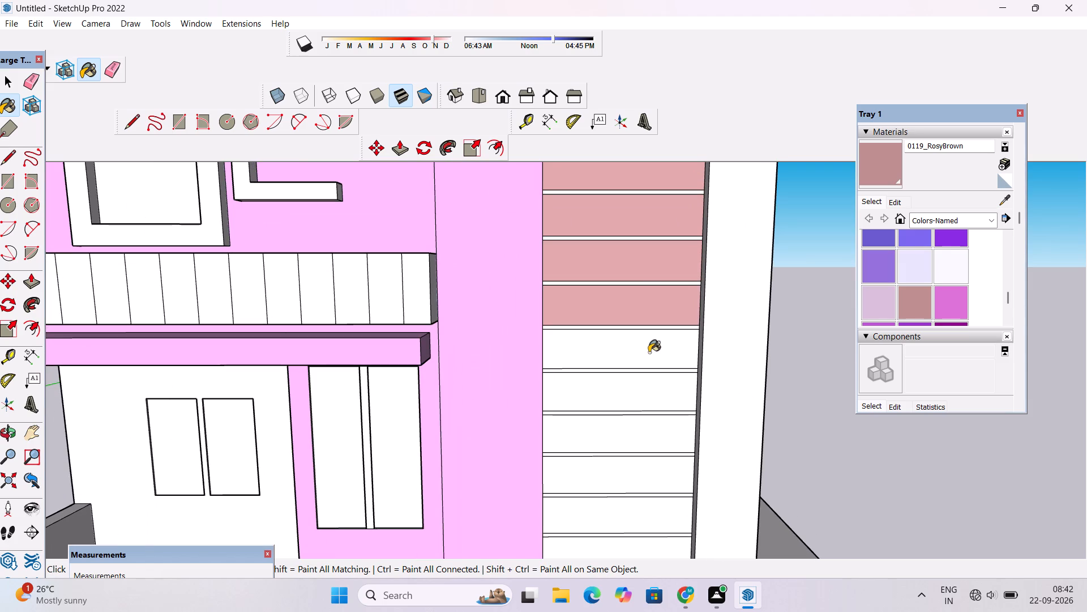
pyautogui.click(653, 389)
pyautogui.scroll(-5, 638, 323)
pyautogui.scroll(3, 658, 413)
pyautogui.click(665, 385)
pyautogui.click(655, 421)
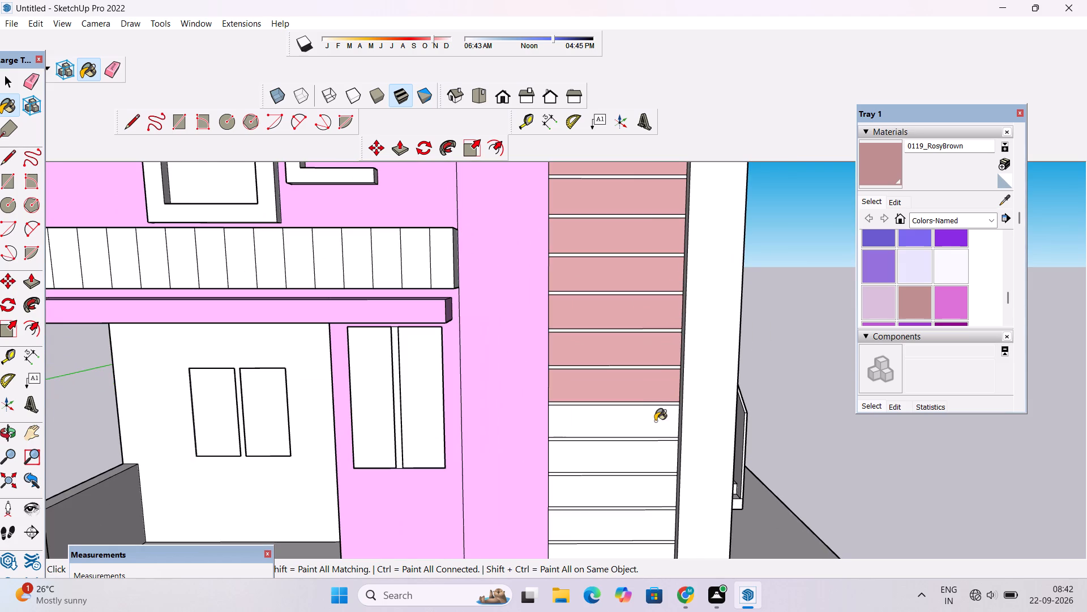
# Paint the remaining lower boards of the slatted panel down to the ground in 0119_RosyBrown.
pyautogui.scroll(-8, 643, 355)
pyautogui.scroll(4, 634, 511)
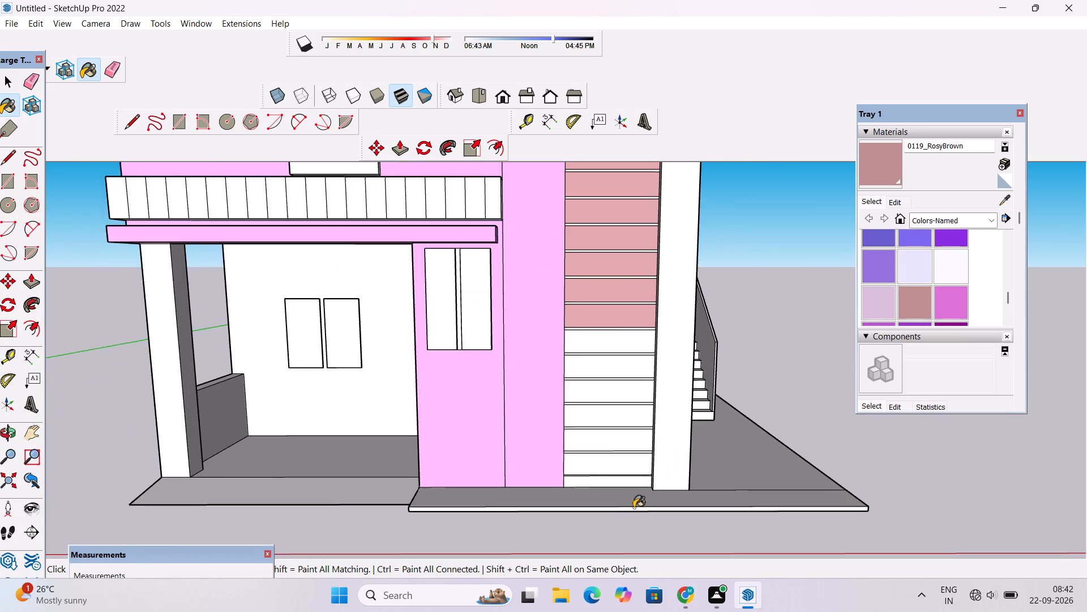
pyautogui.scroll(11, 634, 508)
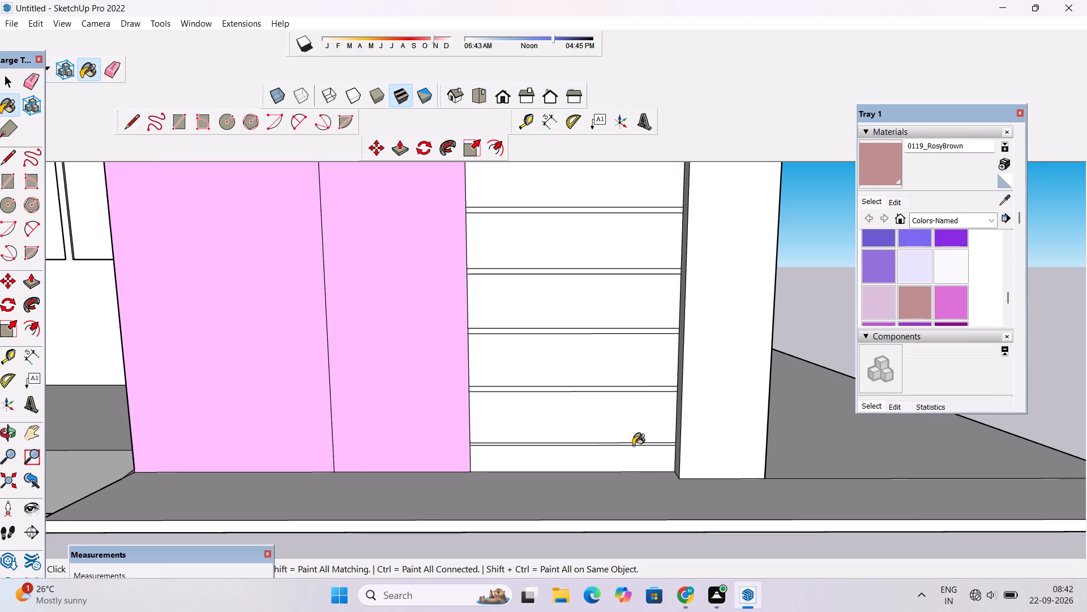
pyautogui.click(633, 445)
pyautogui.click(635, 429)
pyautogui.click(631, 335)
pyautogui.click(630, 269)
pyautogui.scroll(-2, 618, 384)
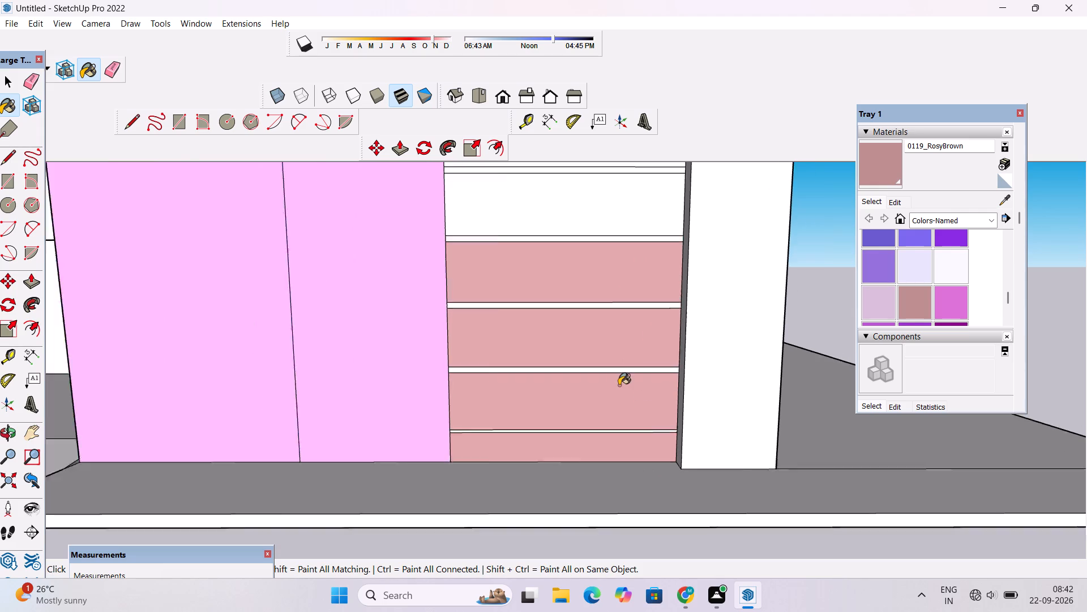
pyautogui.scroll(-8, 619, 385)
pyautogui.click(625, 294)
pyautogui.click(627, 267)
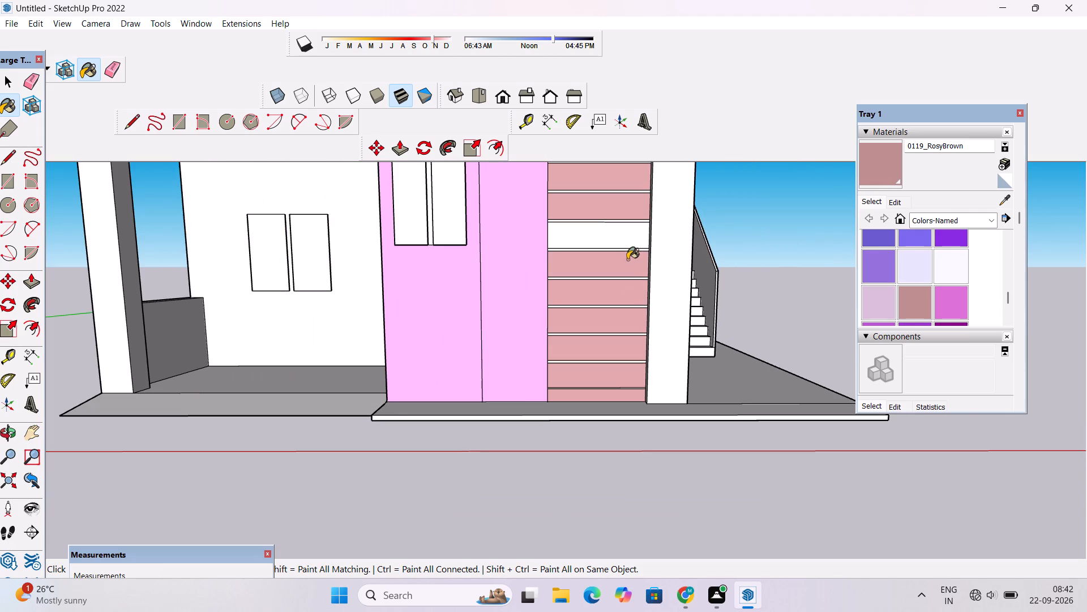
pyautogui.click(631, 237)
# Examine the coloured facade, the open side wall and the porch interior from several angles.
pyautogui.scroll(-7, 621, 349)
pyautogui.press('o')
pyautogui.scroll(-1, 622, 363)
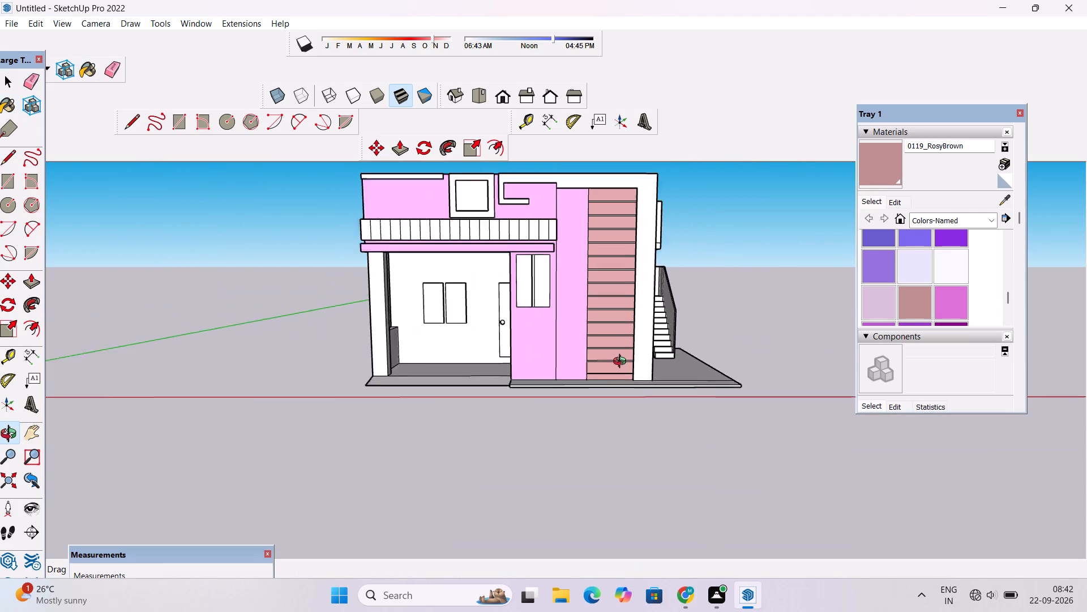
pyautogui.scroll(-1, 622, 363)
pyautogui.keyDown('shift'); pyautogui.moveTo(626, 363); pyautogui.dragTo(670, 510); pyautogui.keyUp('shift')
pyautogui.keyDown('shift'); pyautogui.moveTo(667, 507); pyautogui.dragTo(649, 420); pyautogui.keyUp('shift')
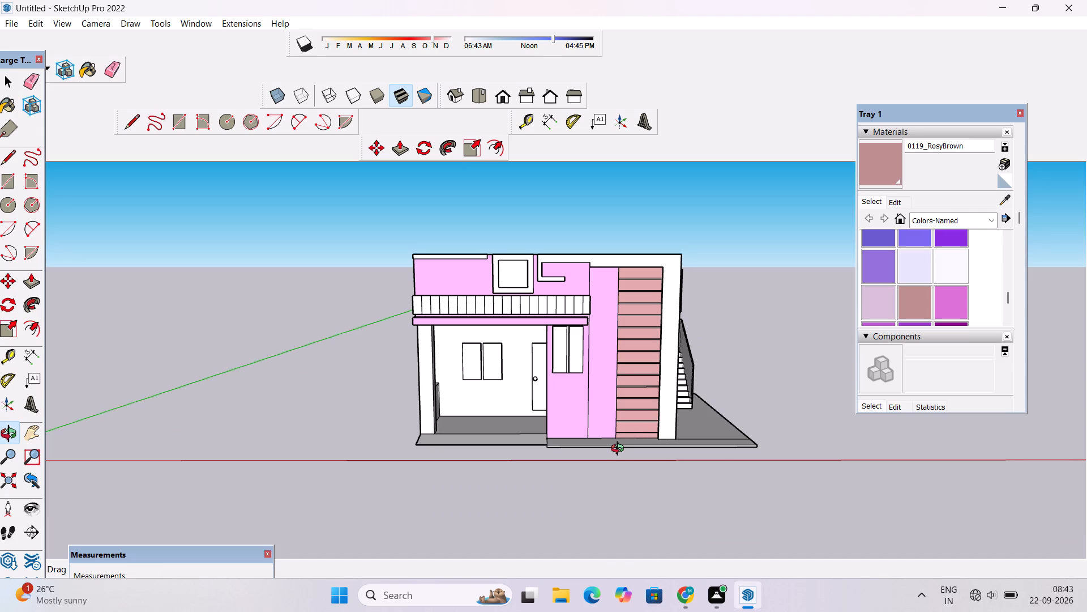
pyautogui.keyDown('shift'); pyautogui.moveTo(600, 458); pyautogui.dragTo(601, 446); pyautogui.keyUp('shift')
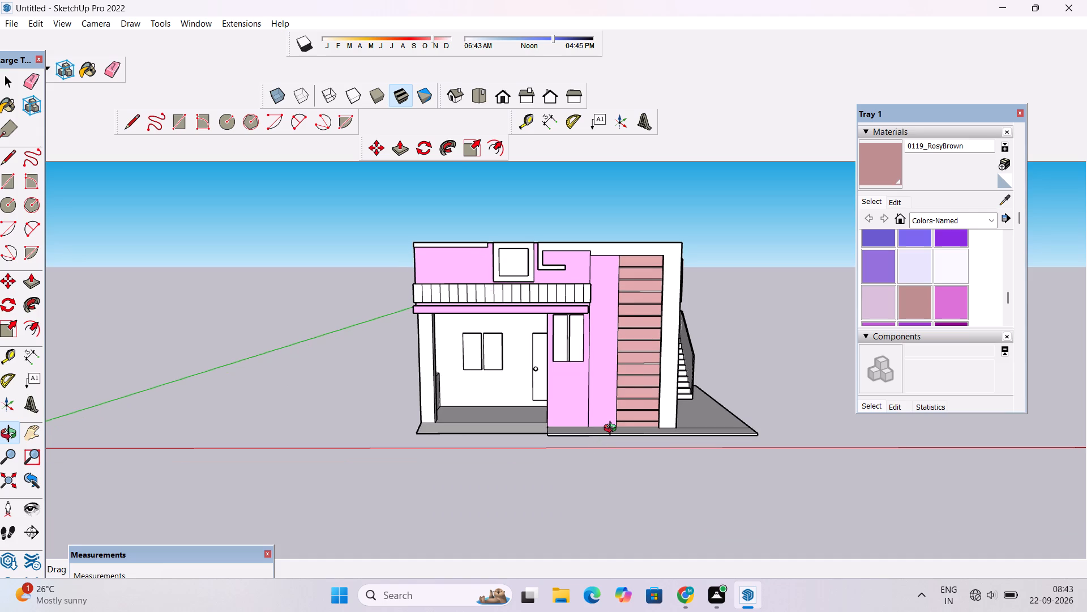
pyautogui.scroll(2, 613, 430)
pyautogui.keyDown('shift'); pyautogui.moveTo(610, 443); pyautogui.dragTo(610, 402); pyautogui.keyUp('shift')
pyautogui.scroll(-3, 610, 402)
pyautogui.moveTo(541, 438); pyautogui.dragTo(648, 447)
pyautogui.keyDown('shift'); pyautogui.moveTo(644, 359); pyautogui.dragTo(651, 438); pyautogui.keyUp('shift')
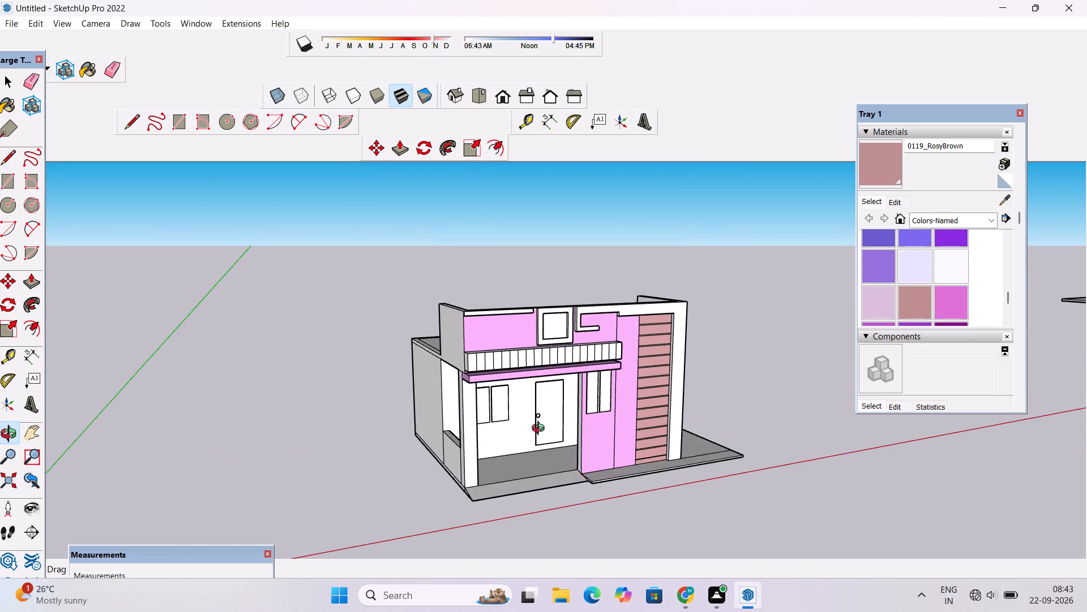
pyautogui.scroll(3, 541, 430)
pyautogui.moveTo(541, 442); pyautogui.dragTo(754, 447)
pyautogui.scroll(8, 652, 402)
pyautogui.moveTo(607, 428); pyautogui.dragTo(646, 423)
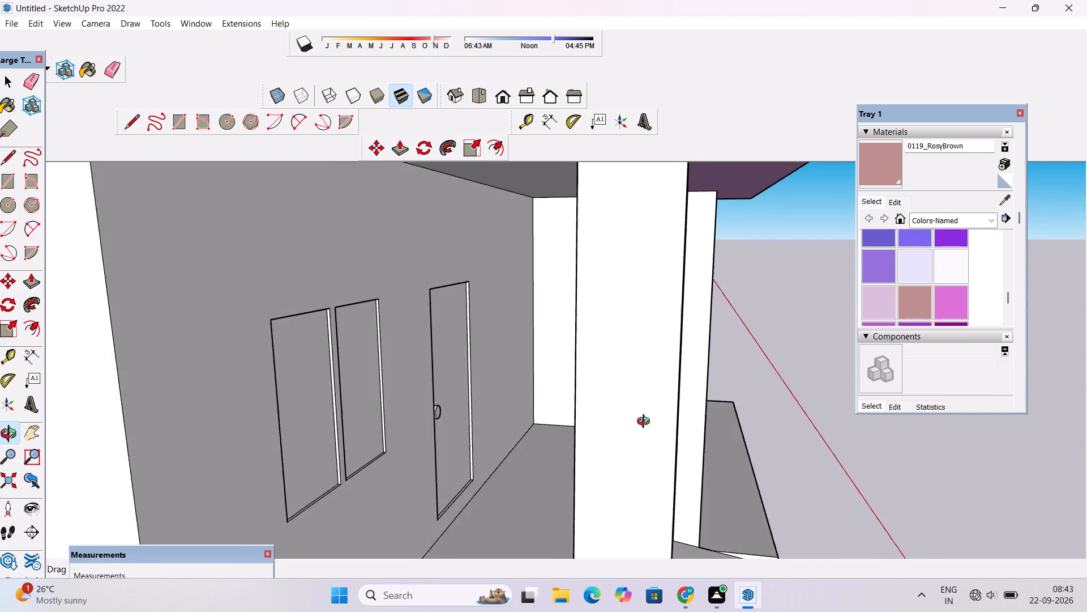
pyautogui.moveTo(646, 423); pyautogui.dragTo(647, 423)
pyautogui.keyDown('shift'); pyautogui.moveTo(647, 423); pyautogui.dragTo(647, 458); pyautogui.keyUp('shift')
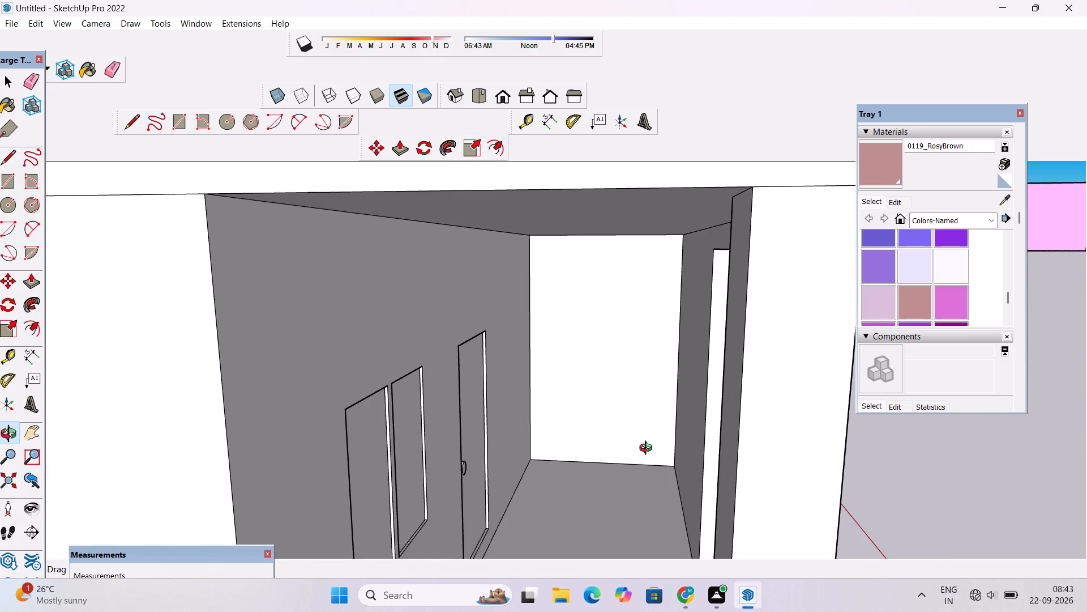
pyautogui.scroll(-3, 648, 449)
pyautogui.moveTo(665, 437); pyautogui.dragTo(578, 399)
pyautogui.keyDown('shift'); pyautogui.moveTo(575, 415); pyautogui.dragTo(568, 359); pyautogui.keyUp('shift')
pyautogui.moveTo(580, 356); pyautogui.dragTo(568, 379)
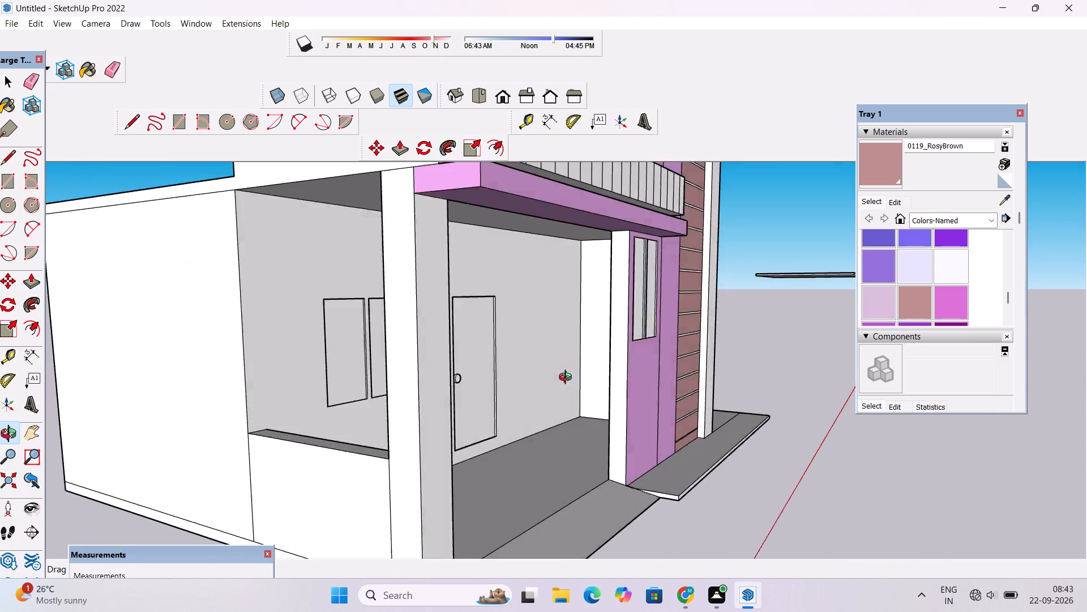
pyautogui.moveTo(568, 379); pyautogui.dragTo(461, 382)
pyautogui.scroll(-5, 476, 375)
pyautogui.keyDown('shift'); pyautogui.moveTo(491, 385); pyautogui.dragTo(566, 373); pyautogui.keyUp('shift')
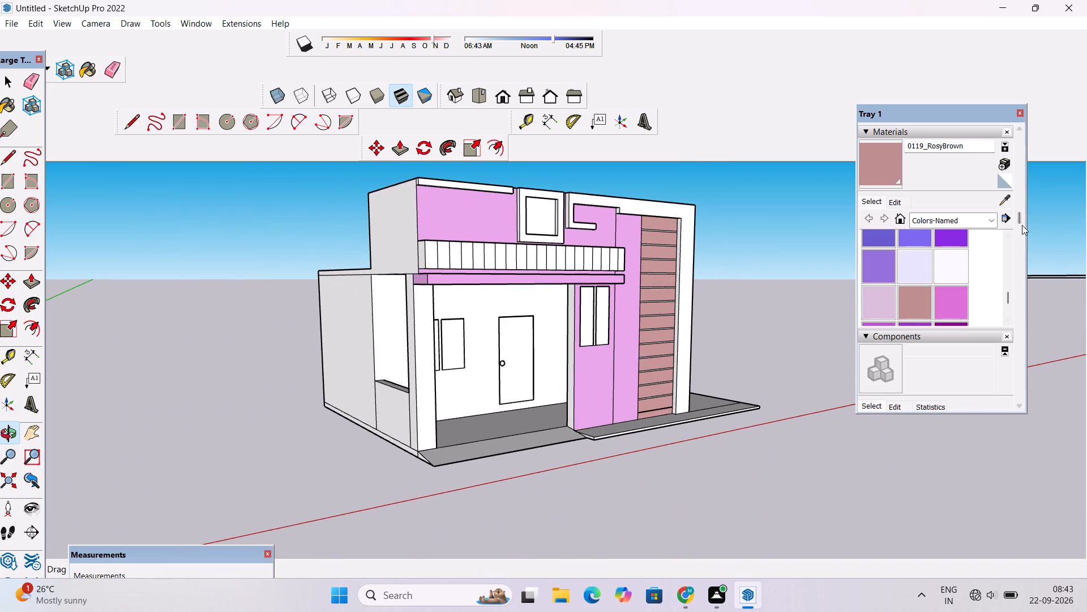
# Paint the narrow porch-side face of the wall with the front double window in 0118_Thistle.
pyautogui.click(860, 303)
pyautogui.click(879, 303)
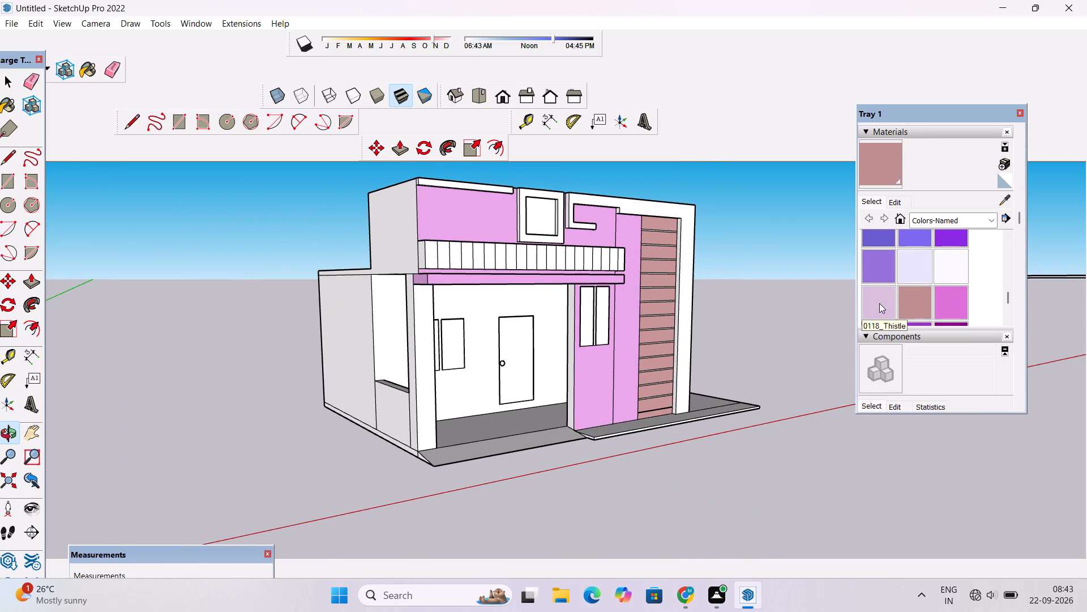
pyautogui.scroll(8, 562, 332)
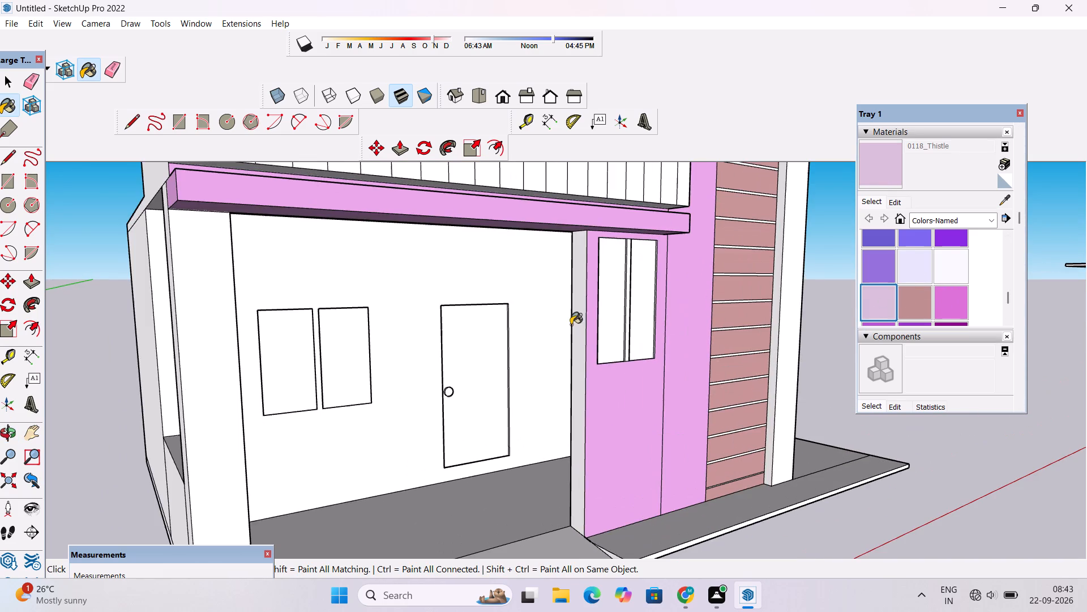
pyautogui.click(579, 316)
# Review the whole front facade from an angle and from straight ahead.
pyautogui.scroll(-9, 564, 323)
pyautogui.scroll(1, 547, 359)
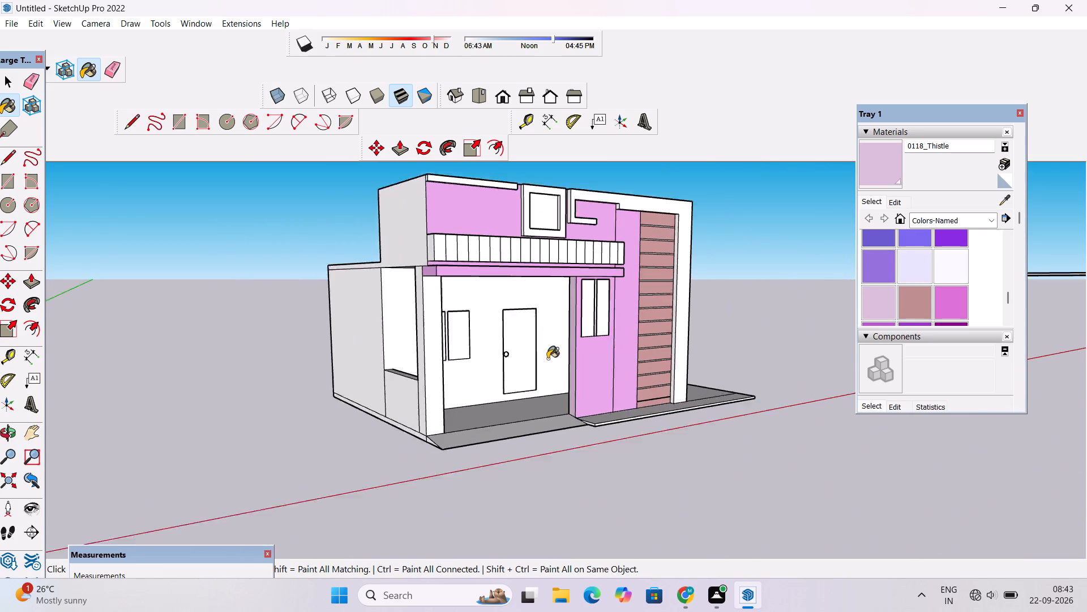
pyautogui.scroll(4, 547, 359)
pyautogui.press('o')
pyautogui.moveTo(672, 360); pyautogui.dragTo(502, 372)
pyautogui.scroll(-1, 499, 373)
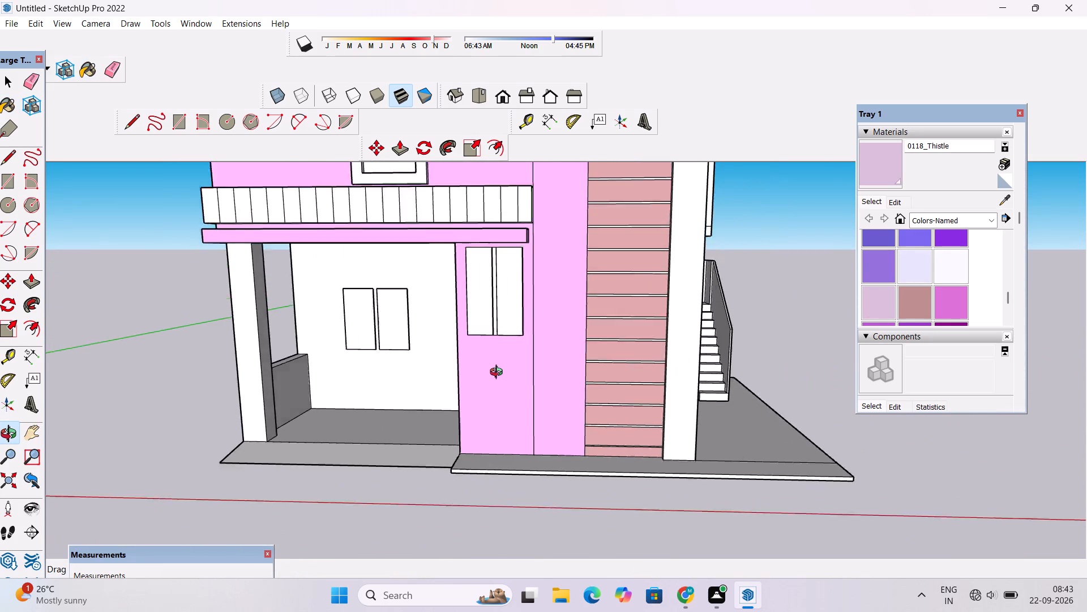
pyautogui.scroll(-2, 499, 373)
pyautogui.keyDown('shift'); pyautogui.moveTo(505, 371); pyautogui.dragTo(563, 431); pyautogui.keyUp('shift')
pyautogui.moveTo(570, 433); pyautogui.dragTo(575, 420)
pyautogui.keyDown('shift'); pyautogui.moveTo(576, 419); pyautogui.dragTo(593, 406); pyautogui.keyUp('shift')
pyautogui.click(589, 407)
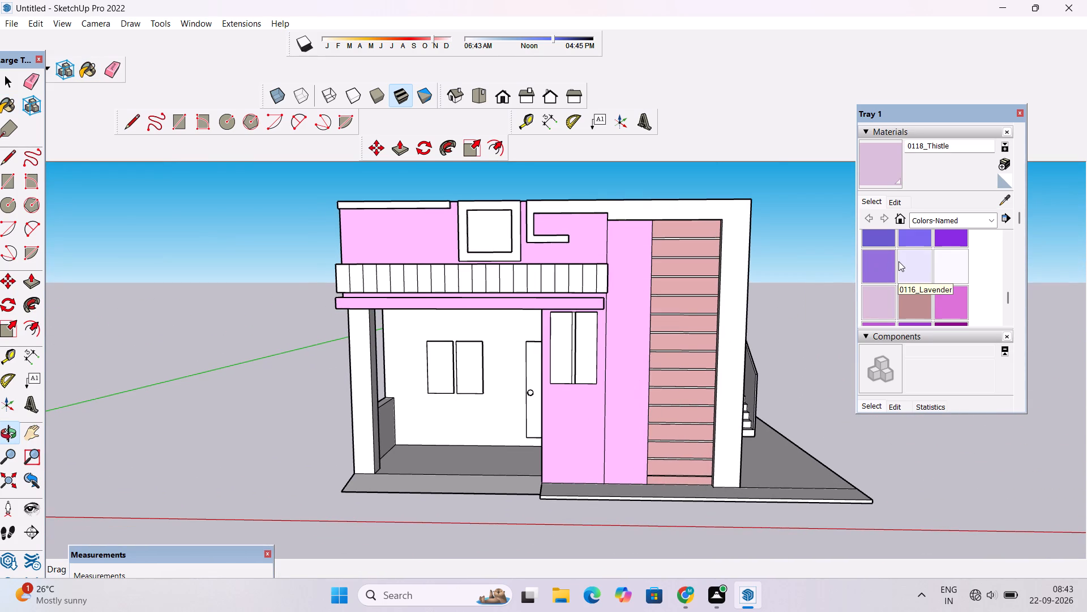
# Paint the seven balcony front panels nearest the slatted wall panel in 0099_LightSteelBlue.
pyautogui.scroll(3, 898, 261)
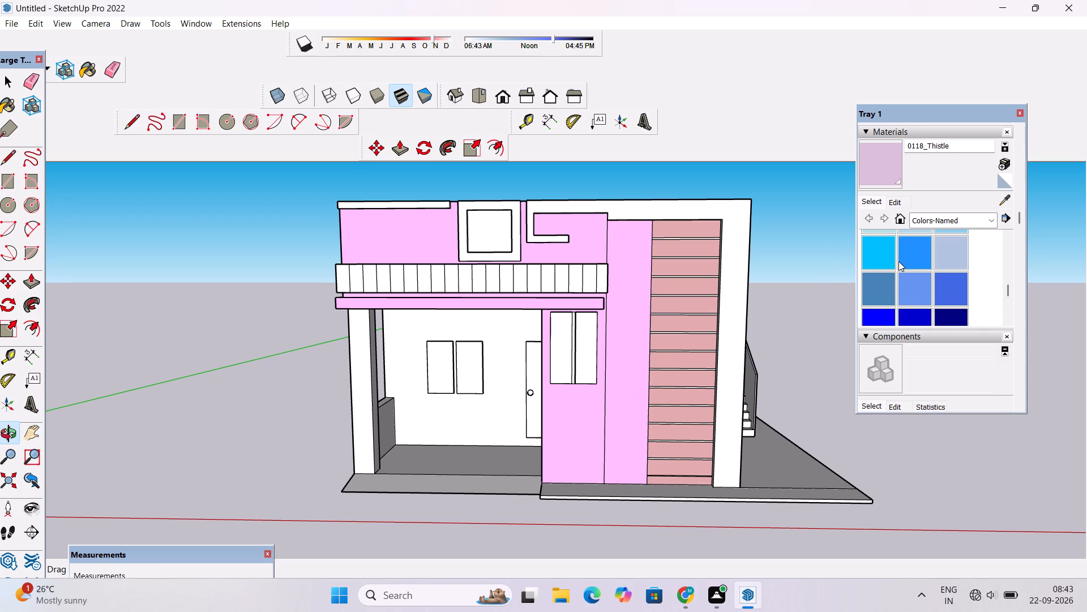
pyautogui.click(956, 249)
pyautogui.scroll(5, 486, 341)
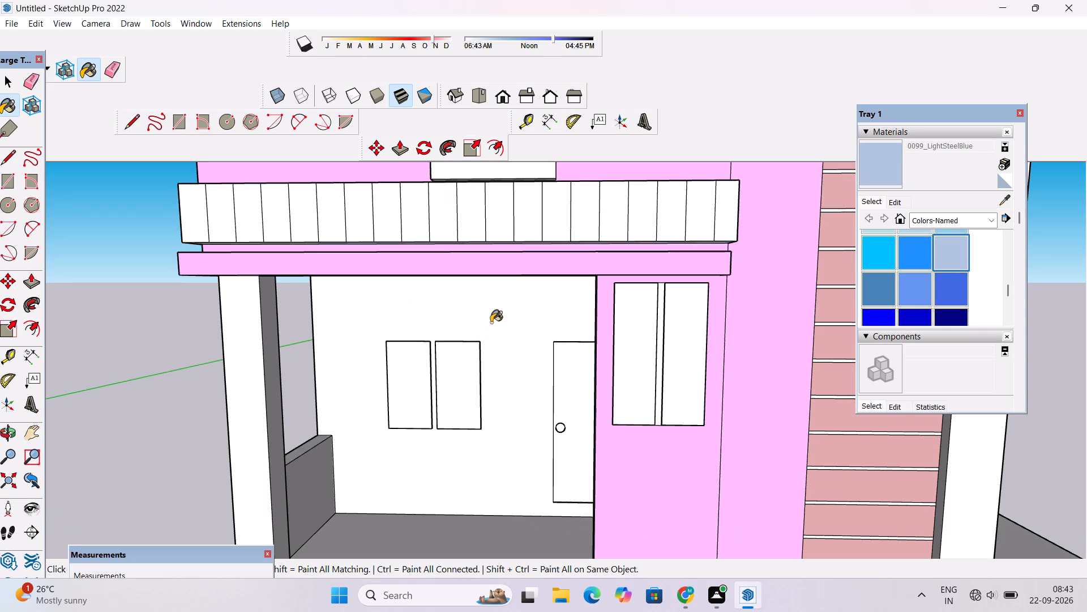
pyautogui.click(567, 215)
pyautogui.click(583, 208)
pyautogui.click(620, 207)
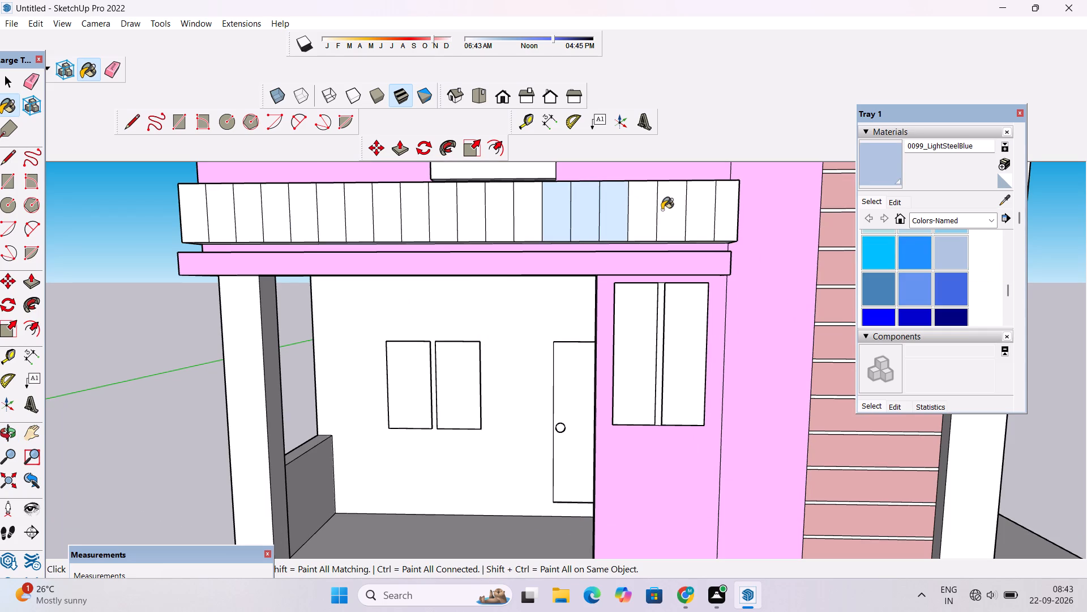
pyautogui.click(662, 210)
pyautogui.click(645, 214)
pyautogui.click(691, 205)
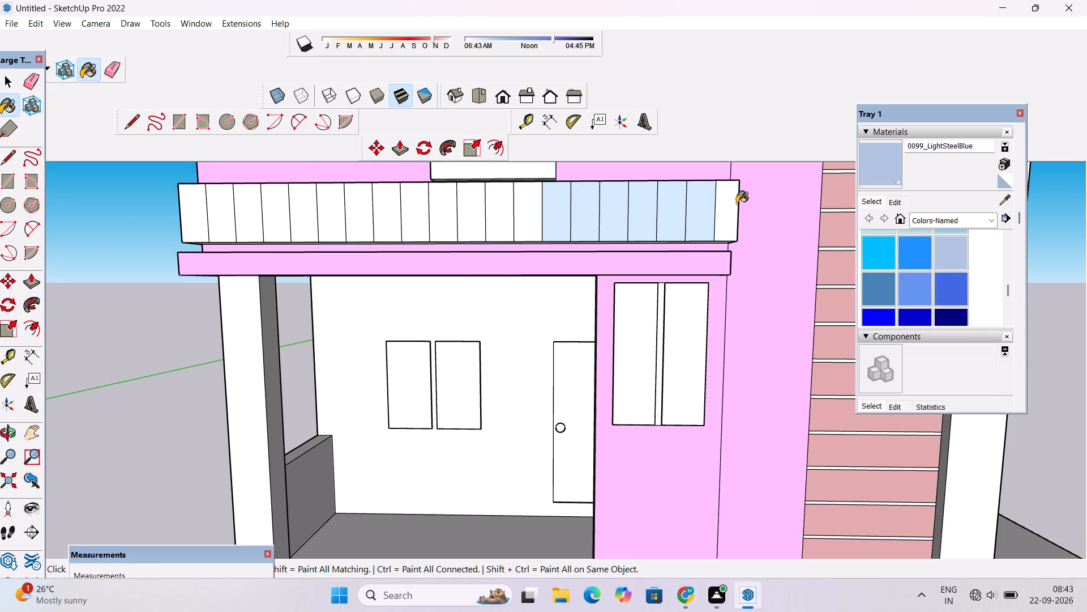
pyautogui.click(737, 203)
# Paint the remaining white front panels of the balcony band in 0099_LightSteelBlue.
pyautogui.click(530, 210)
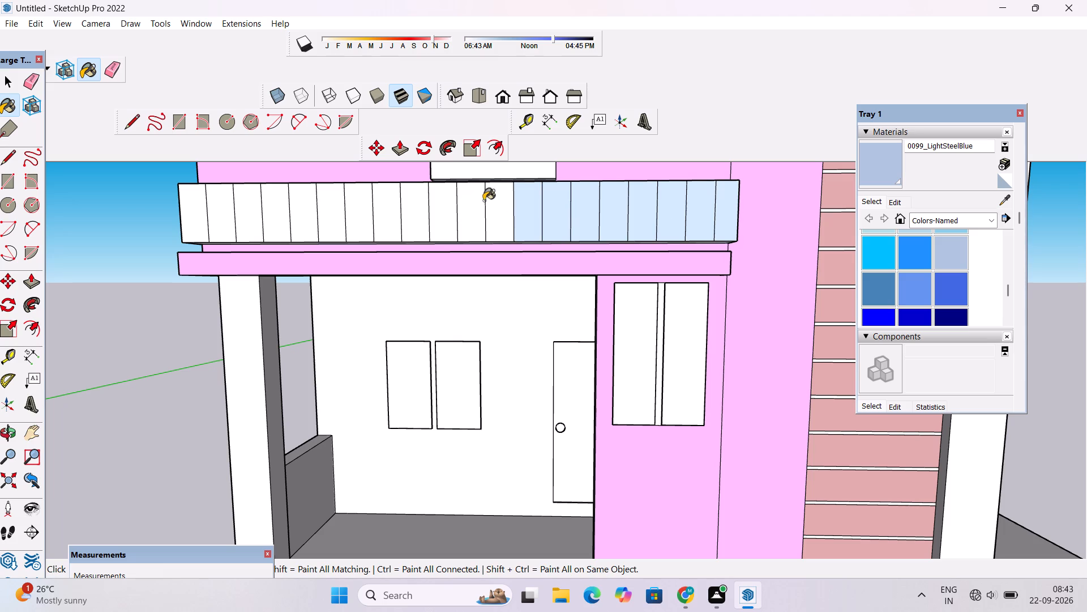
pyautogui.click(497, 207)
pyautogui.click(480, 210)
pyautogui.click(450, 214)
pyautogui.click(417, 213)
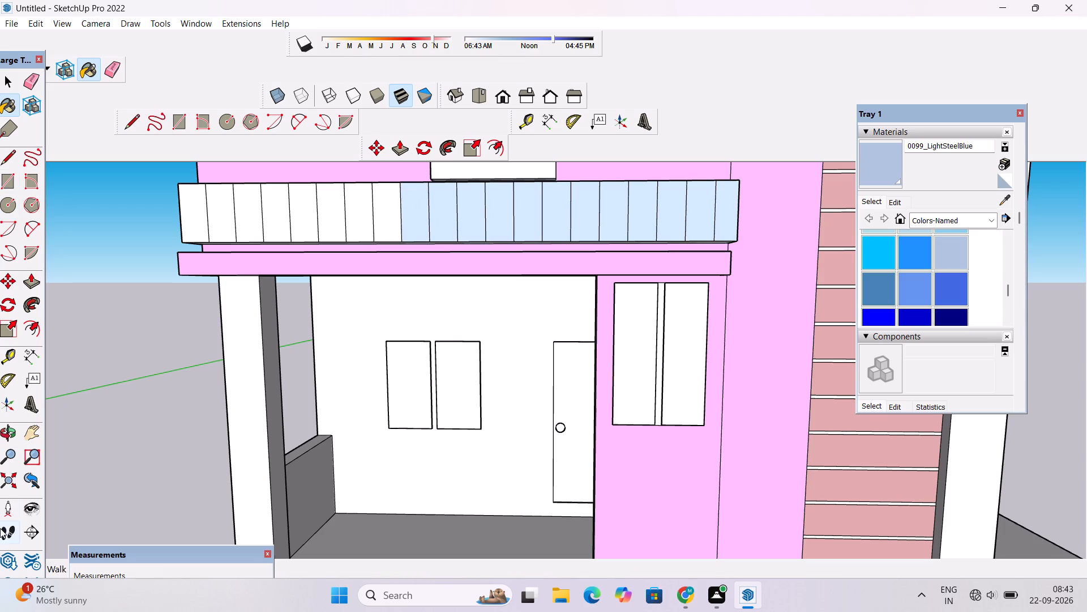
pyautogui.click(194, 212)
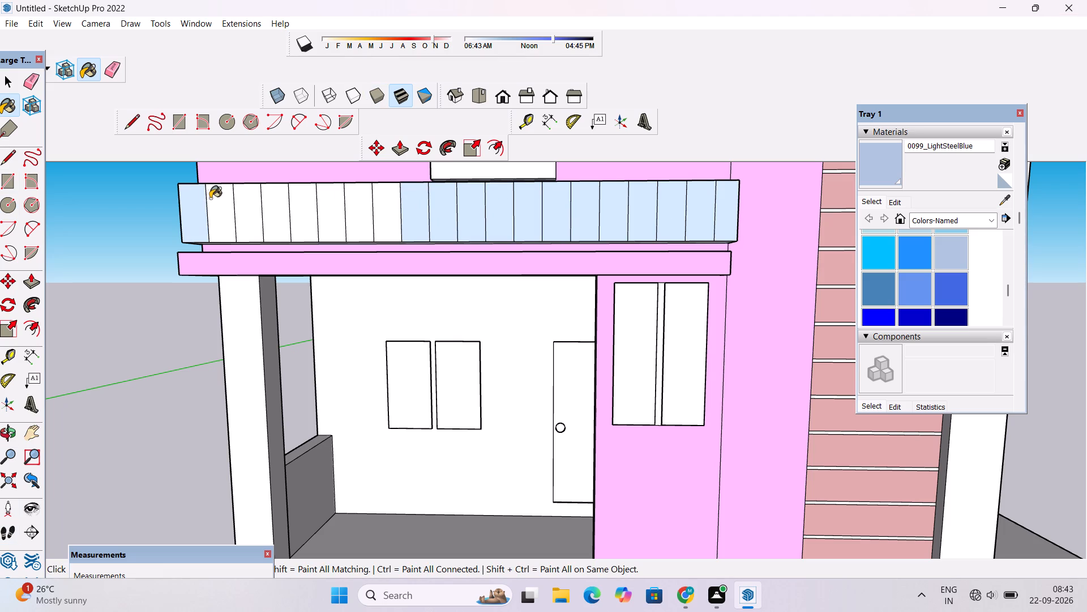
pyautogui.click(217, 201)
pyautogui.click(239, 197)
pyautogui.click(274, 199)
pyautogui.click(303, 199)
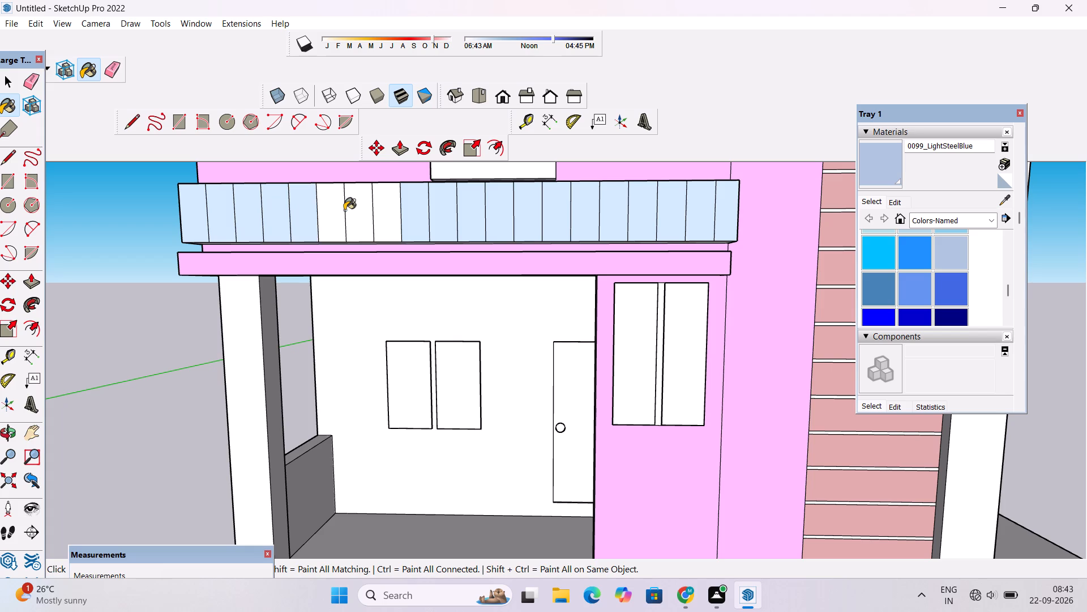
pyautogui.click(344, 210)
pyautogui.click(357, 207)
pyautogui.click(332, 205)
pyautogui.click(383, 203)
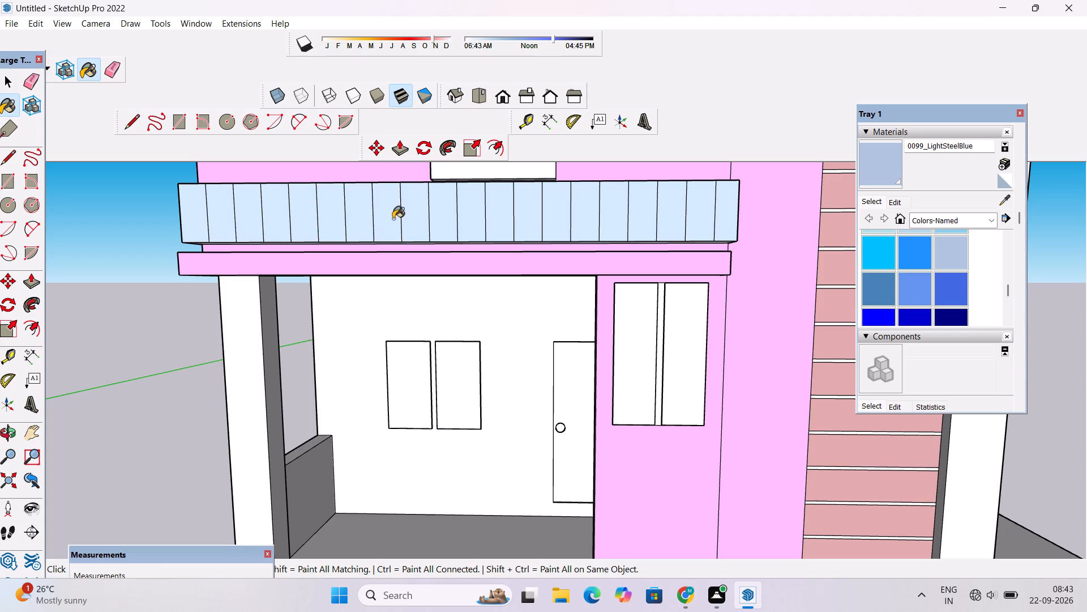
# Paint the long top face of the balcony band in 0099_LightSteelBlue.
pyautogui.scroll(-7, 395, 219)
pyautogui.press('o')
pyautogui.moveTo(381, 235); pyautogui.dragTo(430, 389)
pyautogui.moveTo(461, 367); pyautogui.dragTo(434, 349)
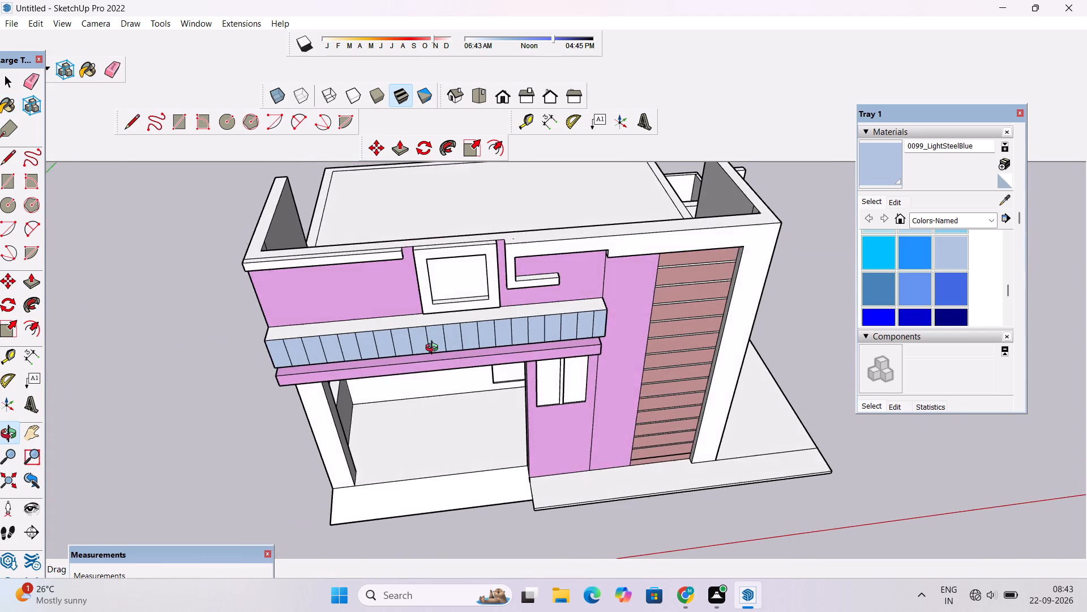
pyautogui.moveTo(434, 349); pyautogui.dragTo(413, 222)
pyautogui.moveTo(518, 249); pyautogui.dragTo(656, 358)
pyautogui.click(875, 159)
pyautogui.scroll(4, 563, 303)
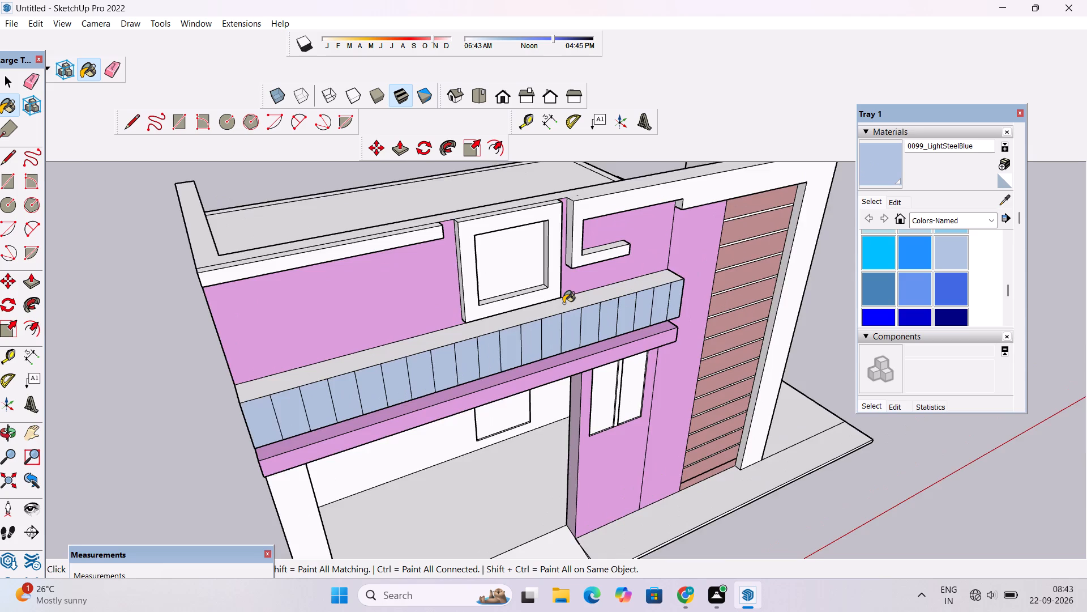
pyautogui.scroll(3, 563, 303)
pyautogui.click(563, 303)
# Paint the balcony band's end face nearest the slatted wall panel in 0099_LightSteelBlue.
pyautogui.scroll(-3, 513, 306)
pyautogui.press('o')
pyautogui.moveTo(853, 308); pyautogui.dragTo(694, 309)
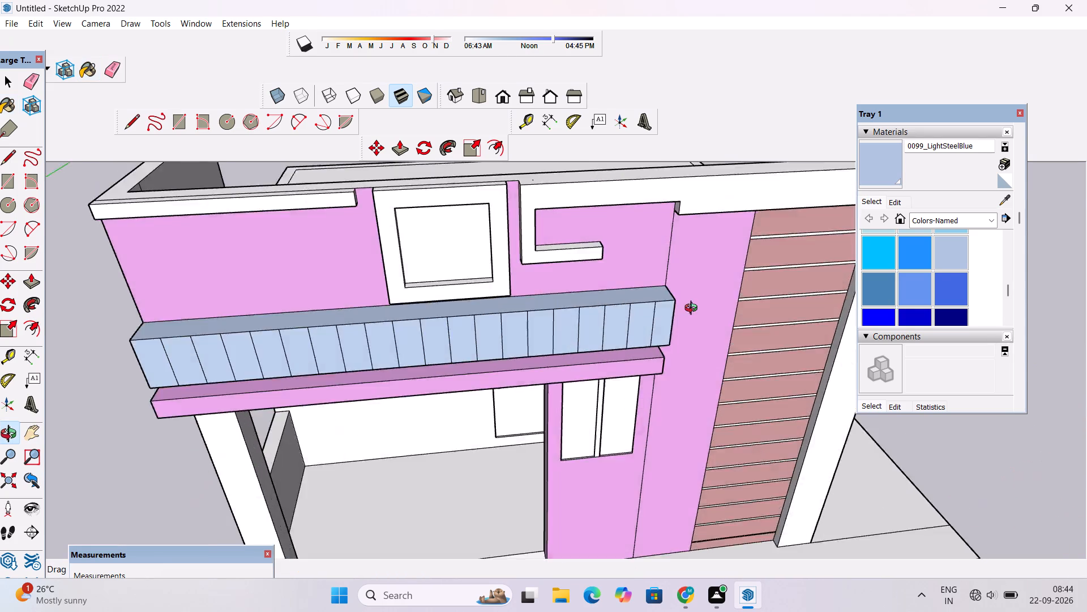
pyautogui.moveTo(694, 309); pyautogui.dragTo(395, 216)
pyautogui.click(886, 164)
pyautogui.scroll(4, 434, 267)
pyautogui.click(517, 283)
# Paint the balcony band's opposite end face, on the open porch side, in 0099_LightSteelBlue.
pyautogui.press('o')
pyautogui.scroll(-5, 517, 283)
pyautogui.moveTo(235, 316); pyautogui.dragTo(540, 291)
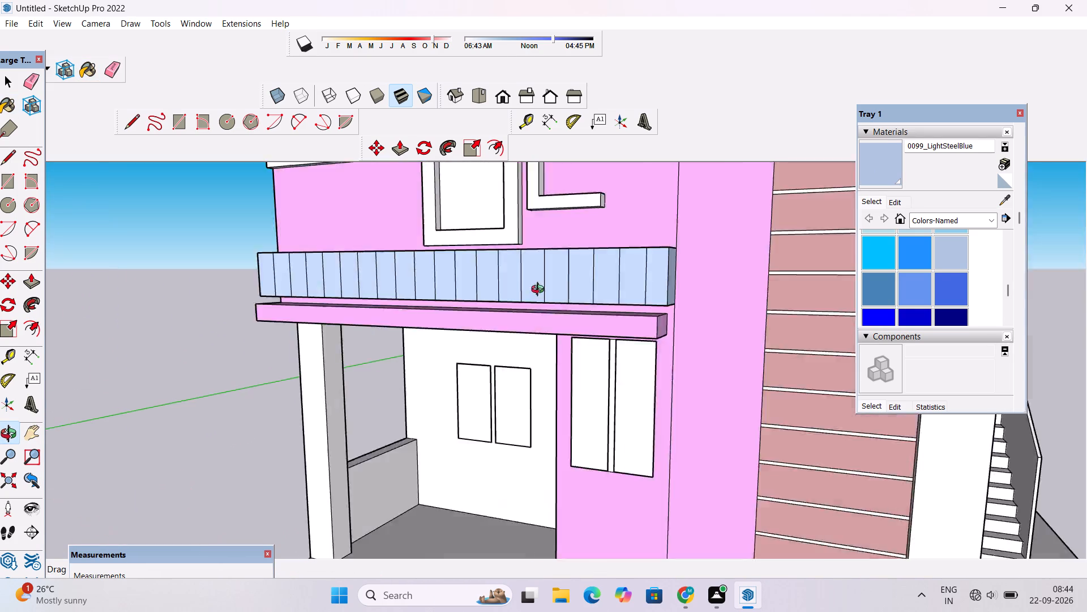
pyautogui.moveTo(540, 291); pyautogui.dragTo(598, 282)
pyautogui.scroll(-5, 684, 265)
pyautogui.moveTo(361, 282); pyautogui.dragTo(618, 322)
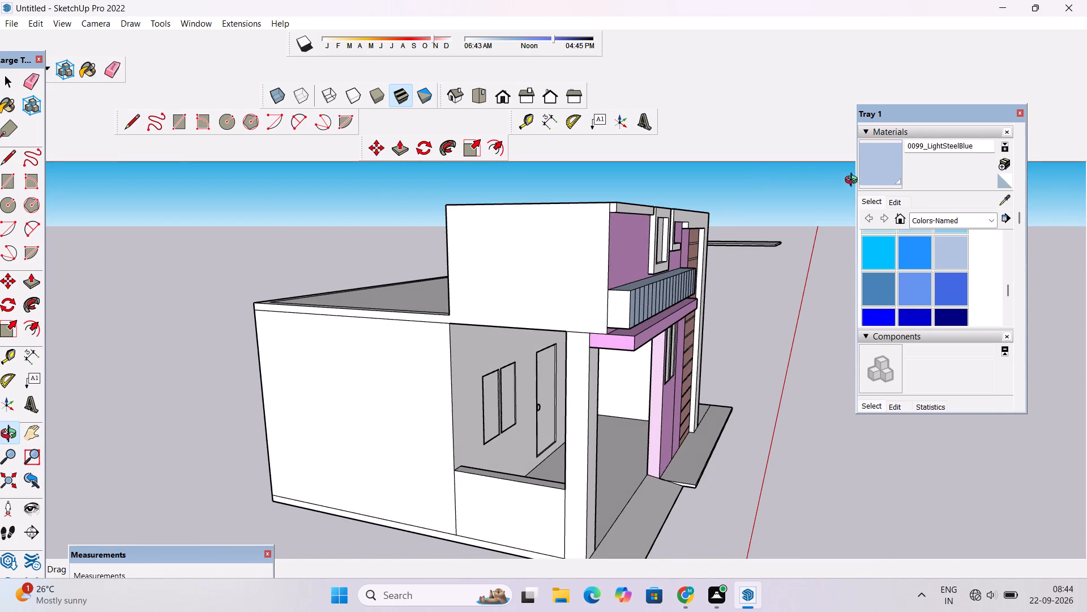
pyautogui.click(881, 160)
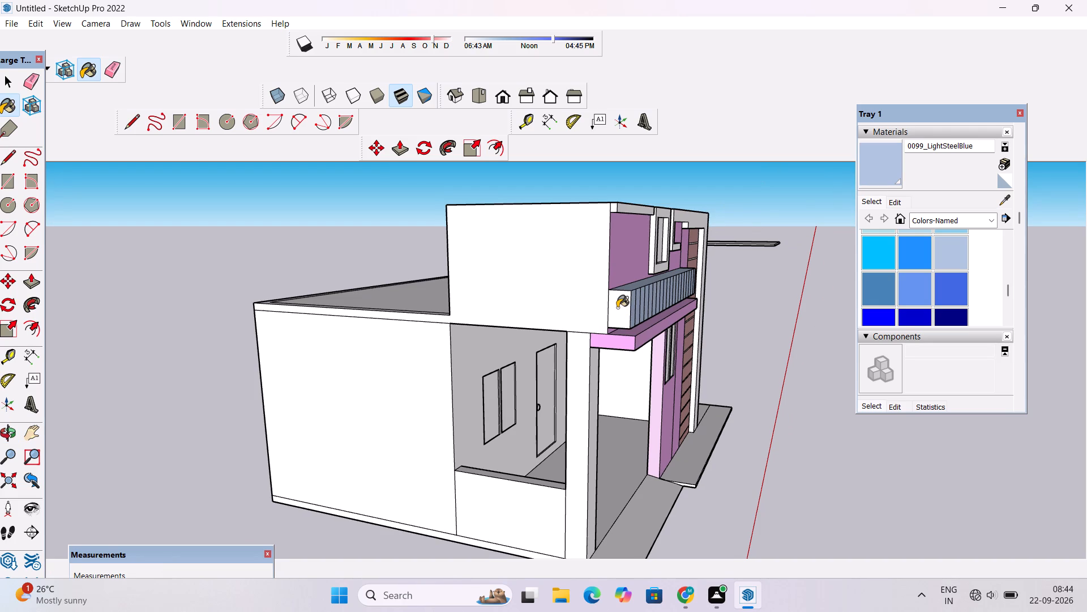
pyautogui.click(617, 308)
# Paint the underside of the balcony band, above the plum ledge, in 0099_LightSteelBlue.
pyautogui.press('o')
pyautogui.moveTo(712, 318); pyautogui.dragTo(387, 325)
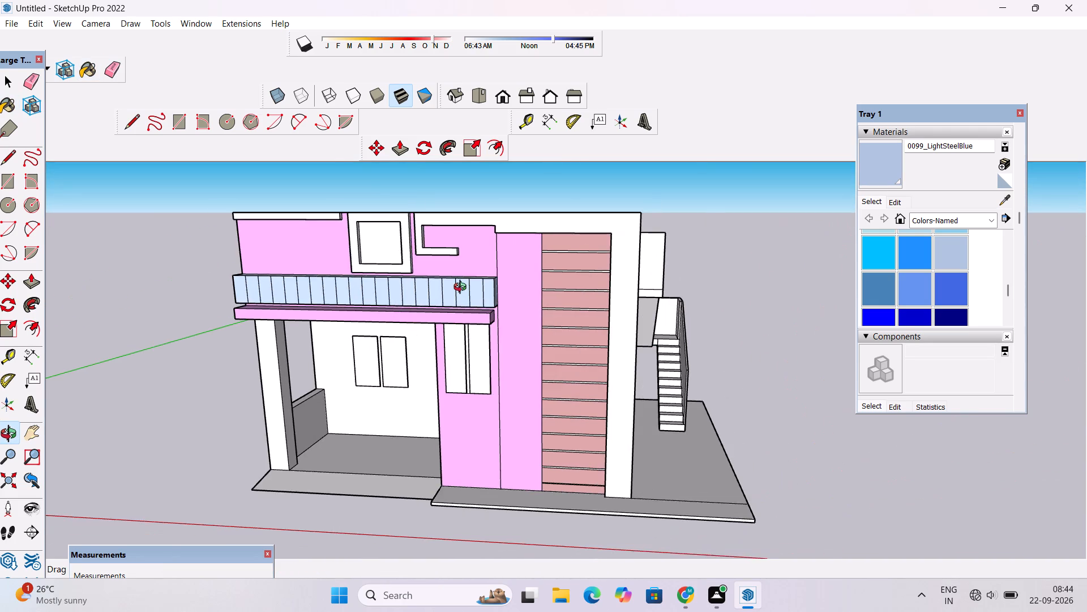
pyautogui.scroll(3, 463, 288)
pyautogui.keyDown('shift'); pyautogui.moveTo(467, 297); pyautogui.dragTo(388, 333); pyautogui.keyUp('shift')
pyautogui.scroll(4, 342, 316)
pyautogui.moveTo(467, 347); pyautogui.dragTo(413, 302)
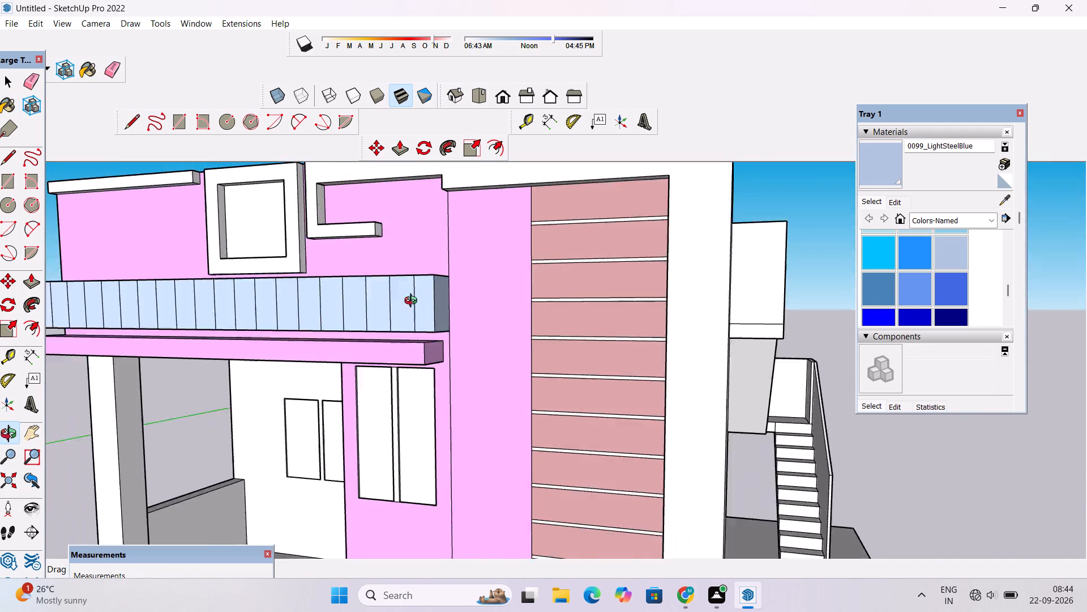
pyautogui.moveTo(413, 302); pyautogui.dragTo(451, 224)
pyautogui.scroll(6, 416, 271)
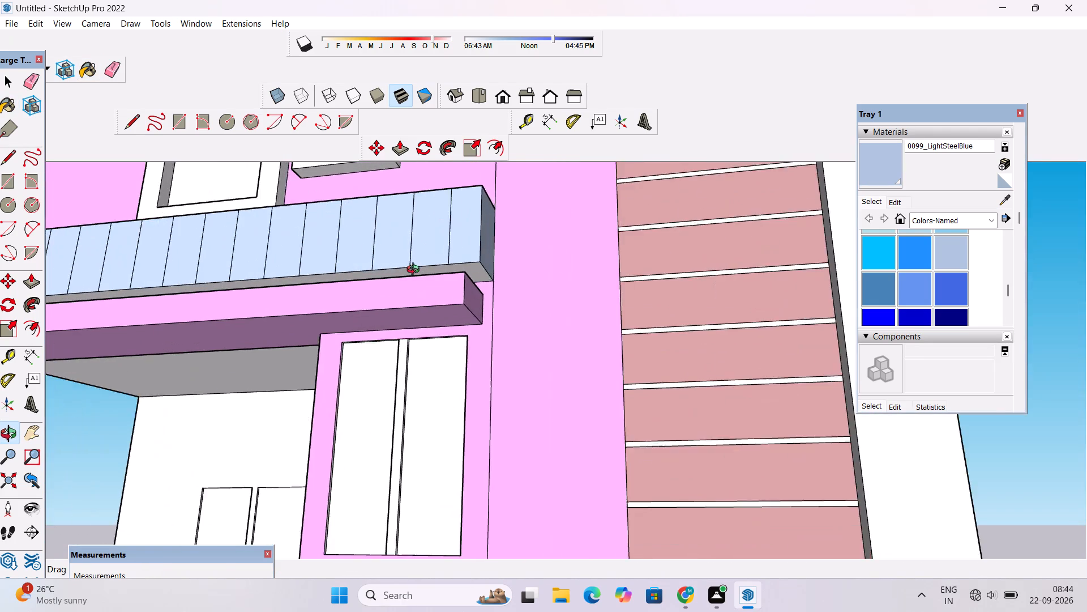
pyautogui.scroll(10, 416, 271)
pyautogui.scroll(4, 459, 239)
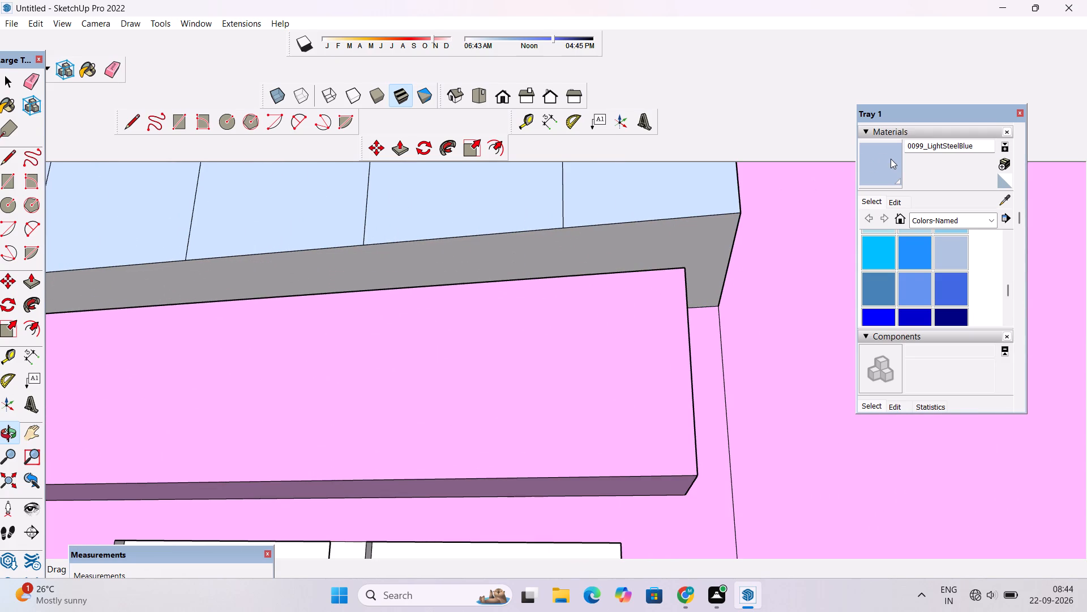
pyautogui.click(891, 159)
pyautogui.click(655, 232)
# Review the coloured balcony band from above and below, and the whole front facade.
pyautogui.press('o')
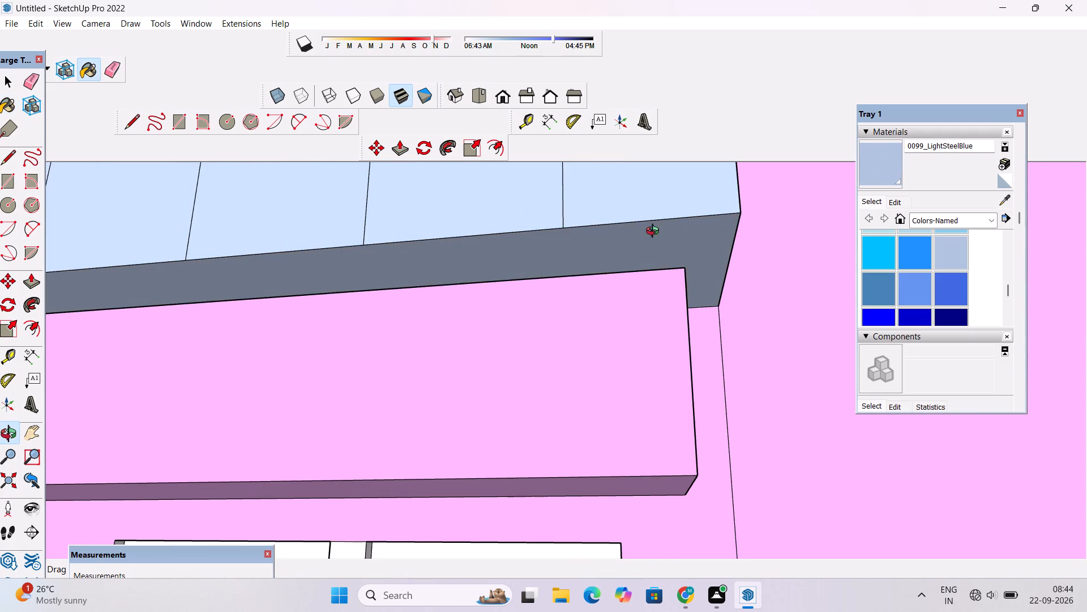
pyautogui.scroll(-11, 634, 236)
pyautogui.moveTo(592, 236); pyautogui.dragTo(614, 391)
pyautogui.scroll(-4, 611, 385)
pyautogui.keyDown('shift'); pyautogui.moveTo(611, 385); pyautogui.dragTo(608, 331); pyautogui.keyUp('shift')
pyautogui.scroll(-4, 608, 326)
pyautogui.moveTo(593, 371); pyautogui.dragTo(614, 323)
pyautogui.scroll(-4, 614, 304)
pyautogui.keyDown('shift'); pyautogui.moveTo(614, 304); pyautogui.dragTo(639, 382); pyautogui.keyUp('shift')
pyautogui.keyDown('shift'); pyautogui.moveTo(644, 408); pyautogui.dragTo(644, 326); pyautogui.keyUp('shift')
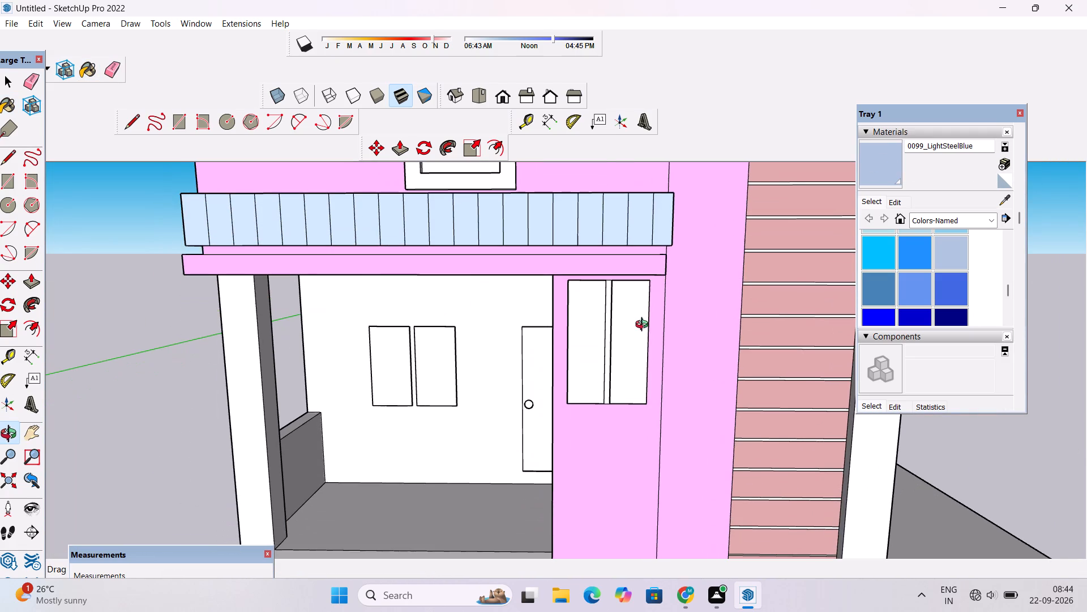
pyautogui.scroll(-4, 558, 329)
pyautogui.keyDown('shift'); pyautogui.moveTo(557, 329); pyautogui.dragTo(557, 351); pyautogui.keyUp('shift')
pyautogui.scroll(-1, 872, 286)
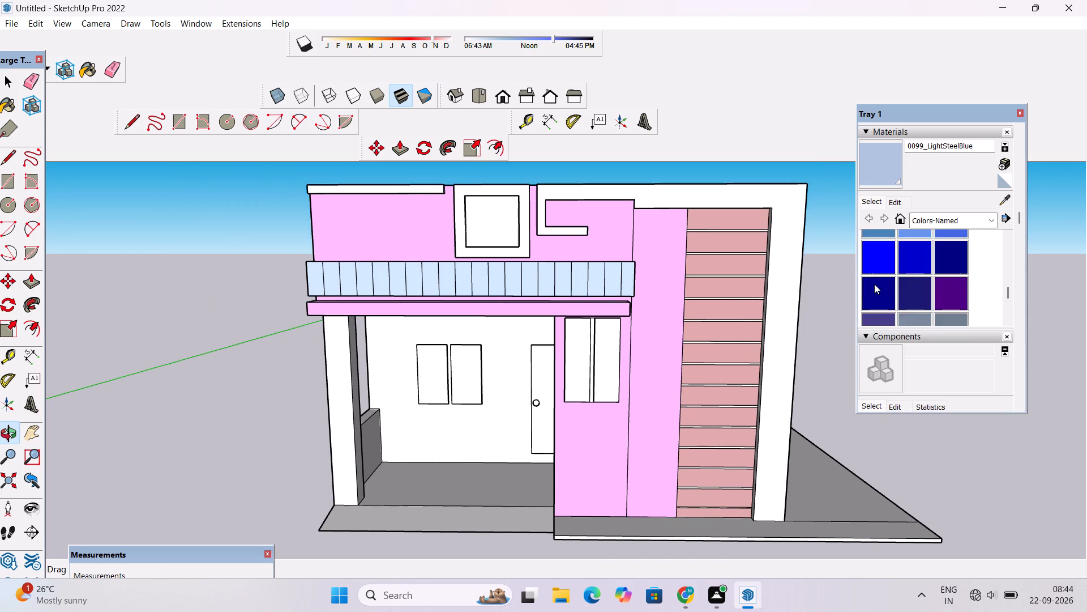
# Paint the side and bottom reveals of the porch window pane farther from the door in 0137_Black.
pyautogui.scroll(-5, 874, 284)
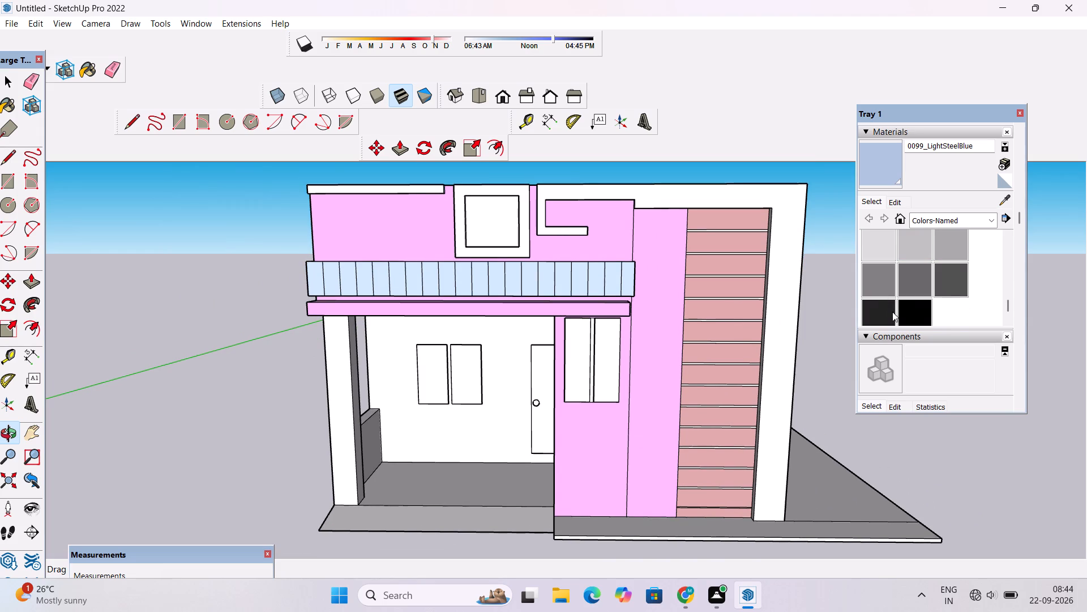
pyautogui.click(902, 305)
pyautogui.scroll(7, 474, 359)
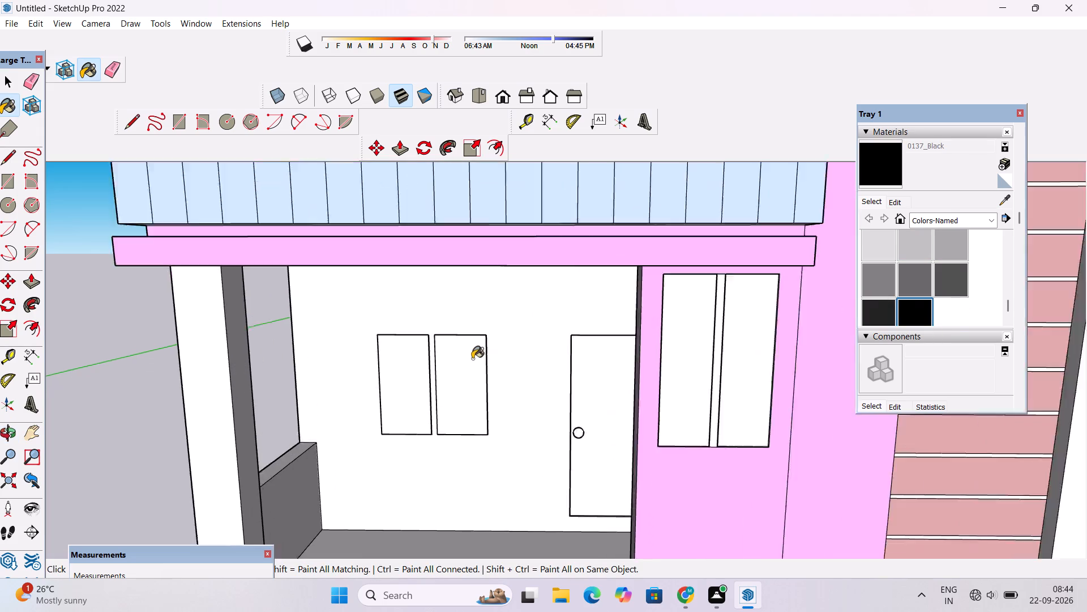
pyautogui.scroll(5, 472, 359)
pyautogui.scroll(12, 399, 413)
pyautogui.scroll(4, 123, 416)
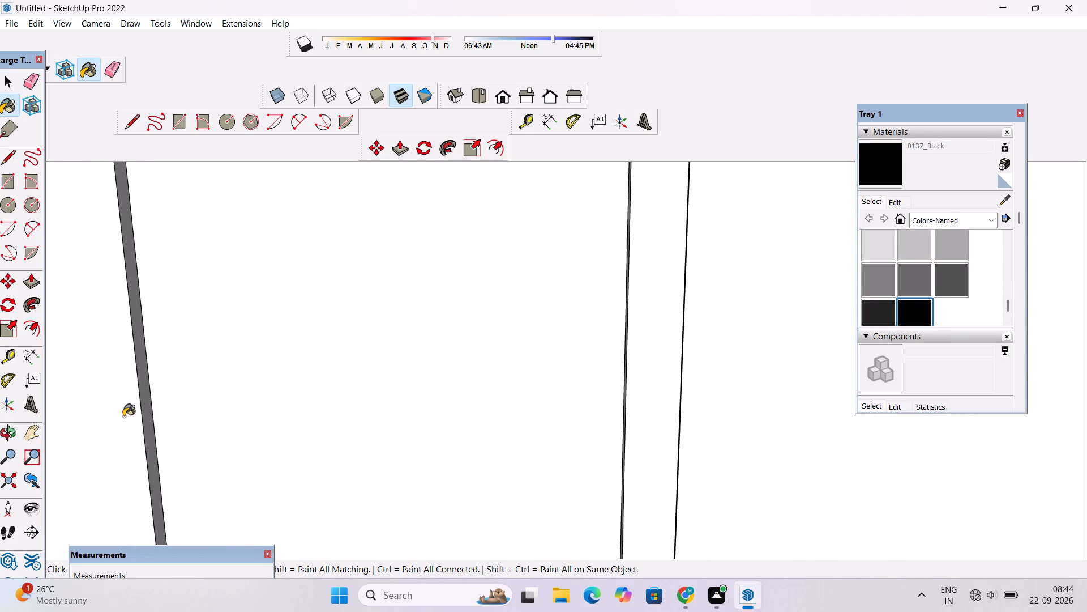
pyautogui.scroll(1, 123, 416)
pyautogui.click(143, 393)
pyautogui.scroll(-14, 188, 338)
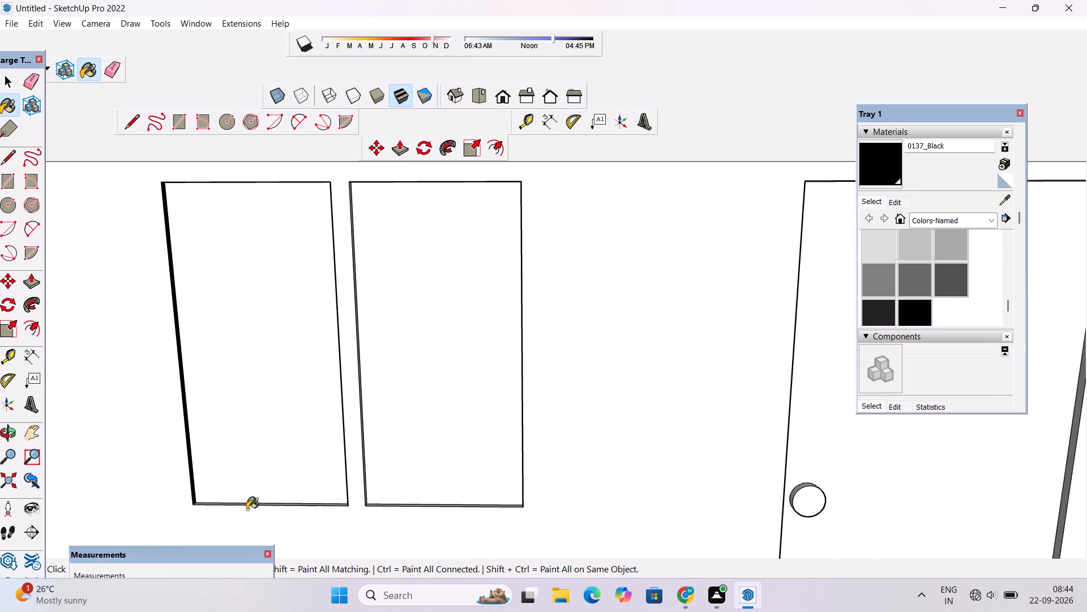
pyautogui.scroll(18, 247, 510)
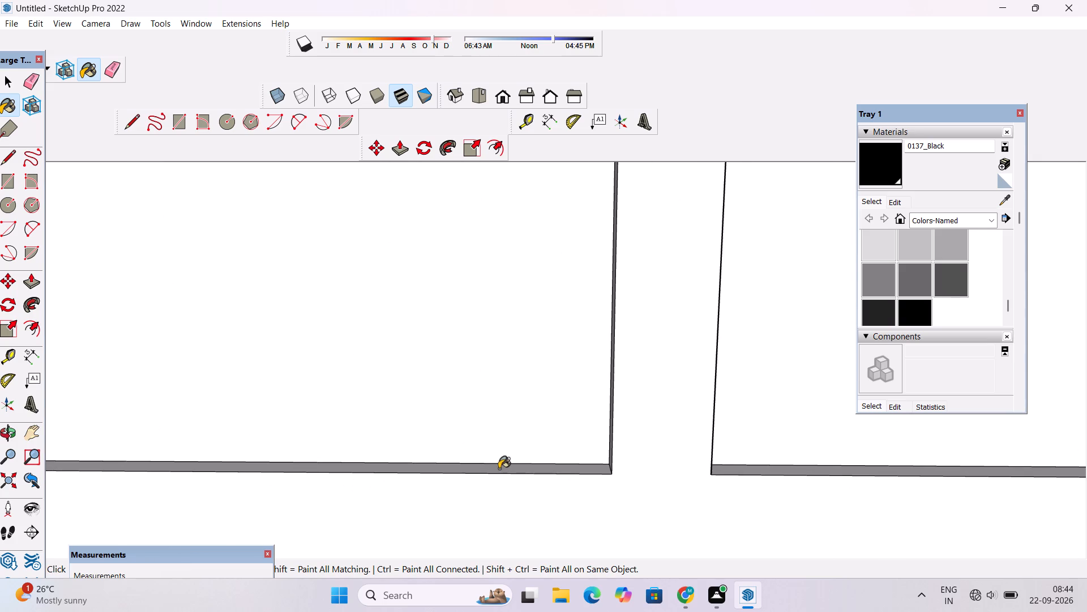
pyautogui.click(499, 469)
pyautogui.scroll(8, 614, 388)
pyautogui.click(609, 370)
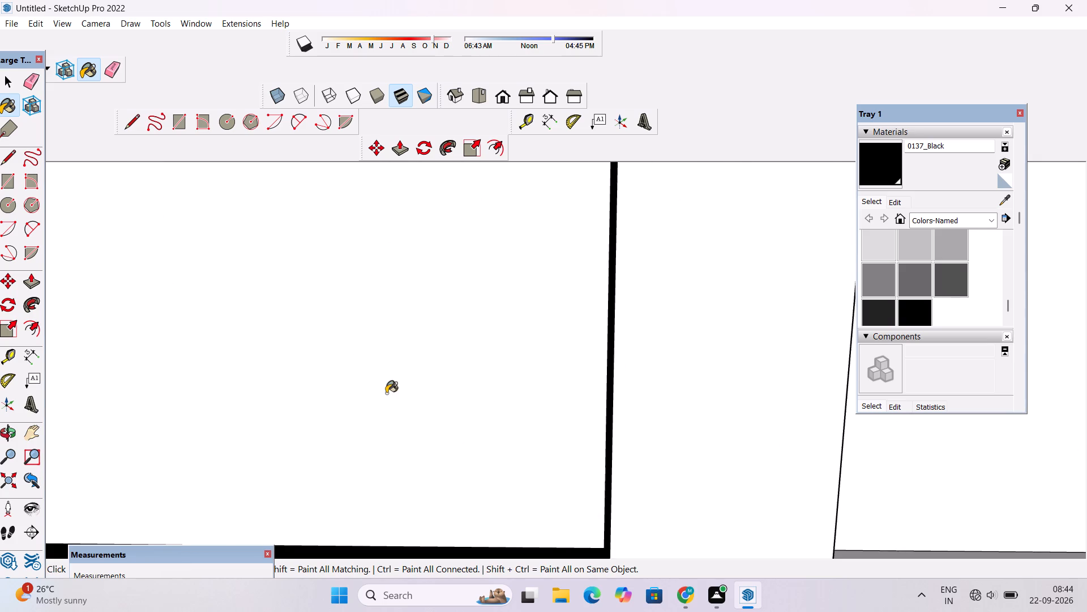
# Paint the bottom and both side reveals of the porch window pane nearer the door in 0137_Black.
pyautogui.scroll(-10, 383, 394)
pyautogui.click(700, 466)
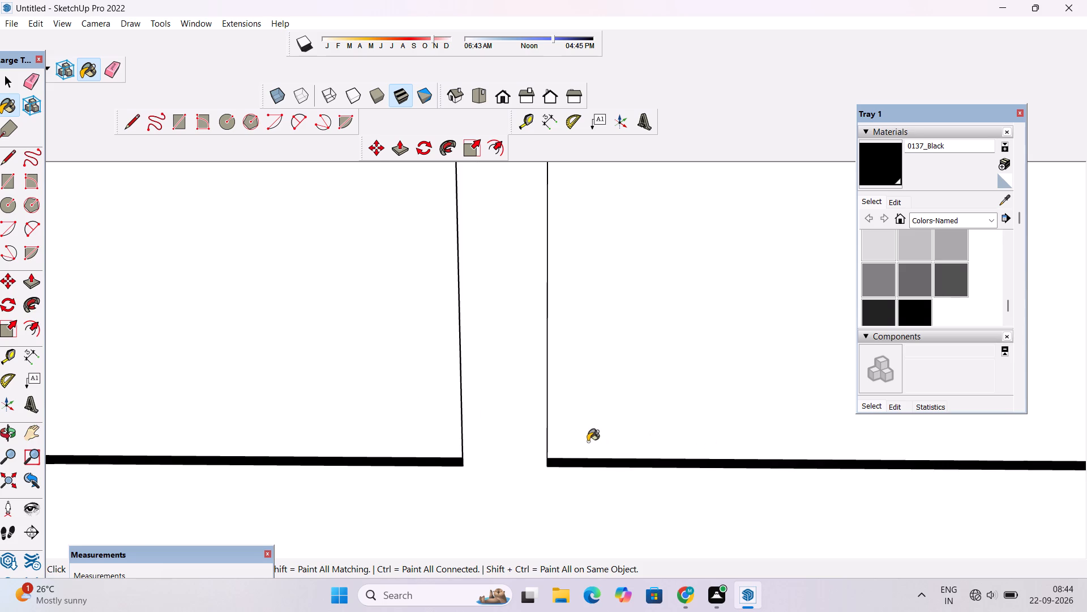
pyautogui.scroll(14, 559, 426)
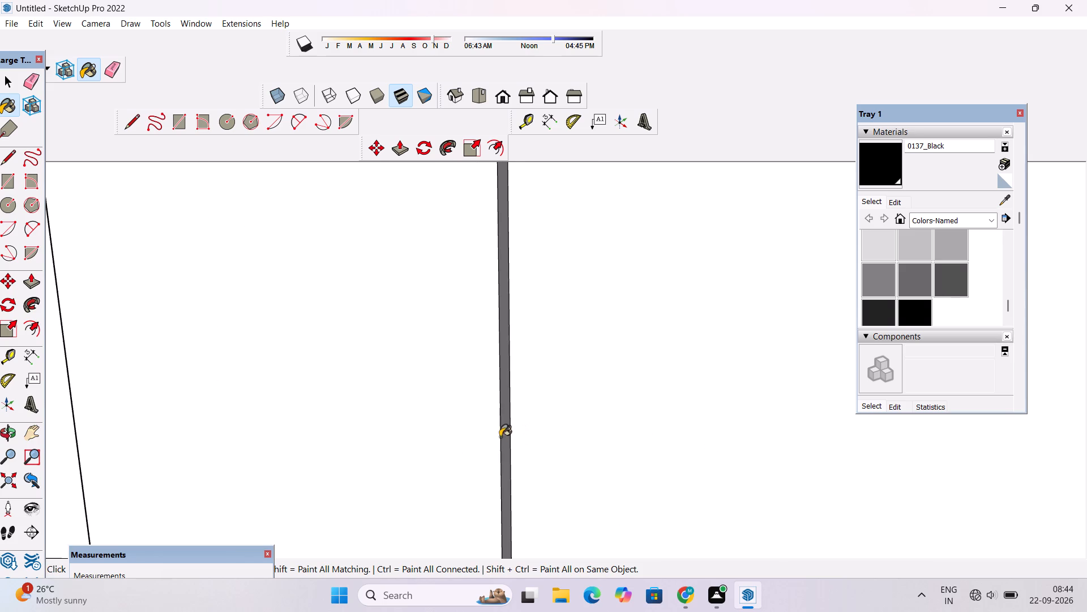
pyautogui.click(503, 432)
pyautogui.scroll(-20, 408, 432)
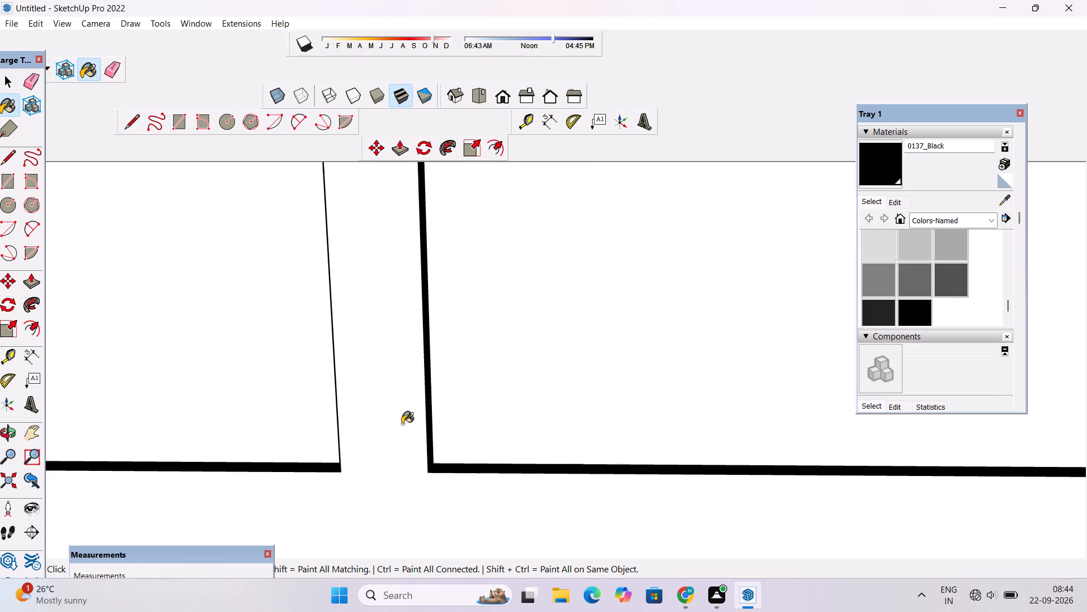
pyautogui.scroll(-8, 402, 424)
pyautogui.scroll(15, 661, 365)
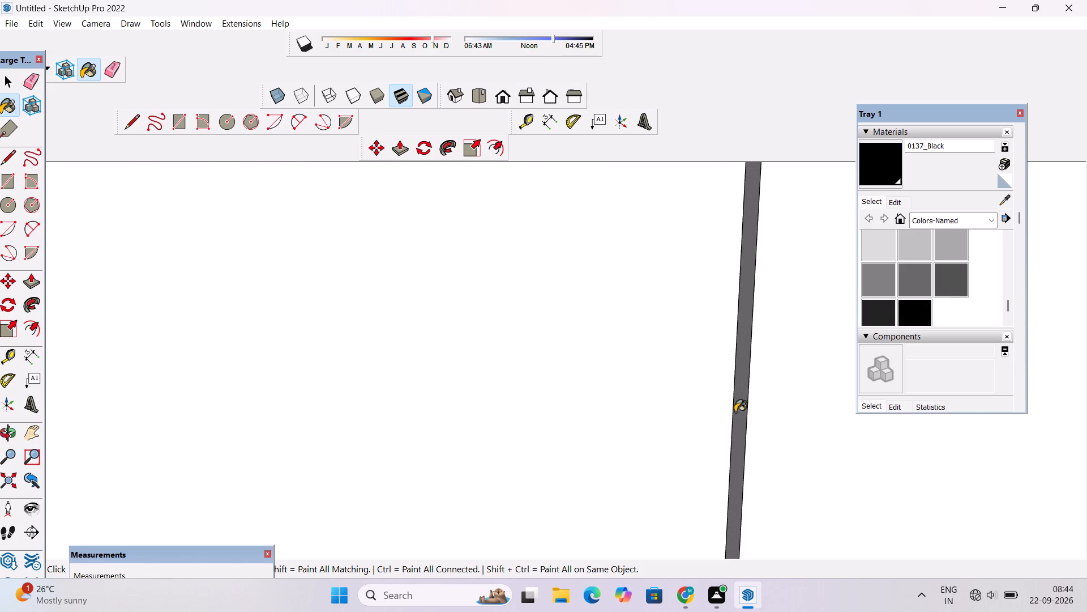
pyautogui.click(743, 402)
pyautogui.scroll(-12, 741, 402)
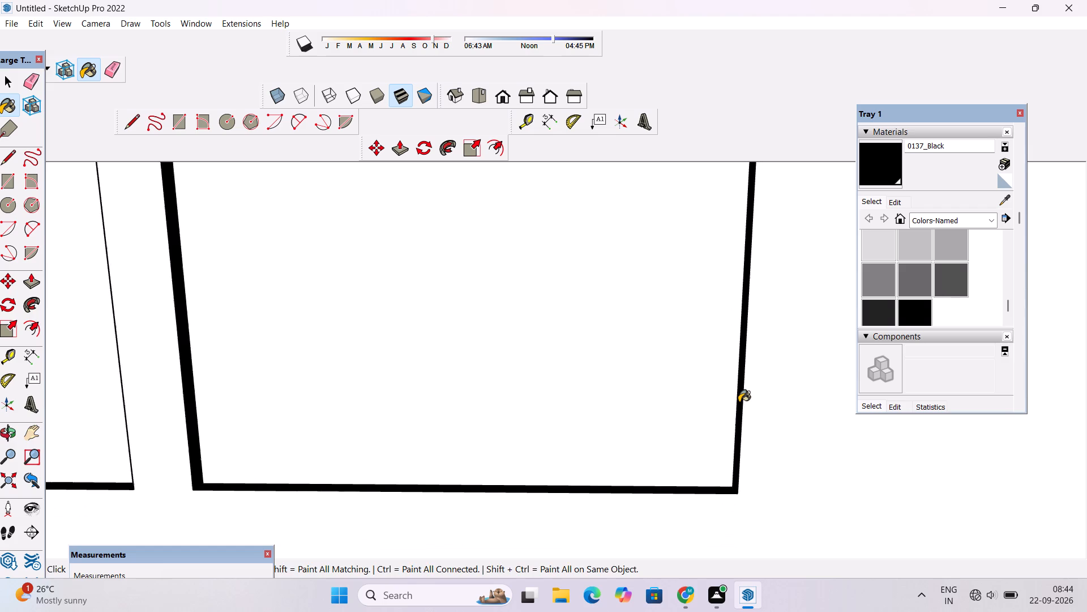
# Paint the top reveals of both porch window panes in 0137_Black.
pyautogui.press('o')
pyautogui.moveTo(735, 456); pyautogui.dragTo(729, 419)
pyautogui.scroll(-4, 726, 416)
pyautogui.keyDown('shift'); pyautogui.moveTo(606, 427); pyautogui.dragTo(606, 507); pyautogui.keyUp('shift')
pyautogui.scroll(-6, 606, 507)
pyautogui.keyDown('shift'); pyautogui.moveTo(597, 494); pyautogui.dragTo(637, 593); pyautogui.keyUp('shift')
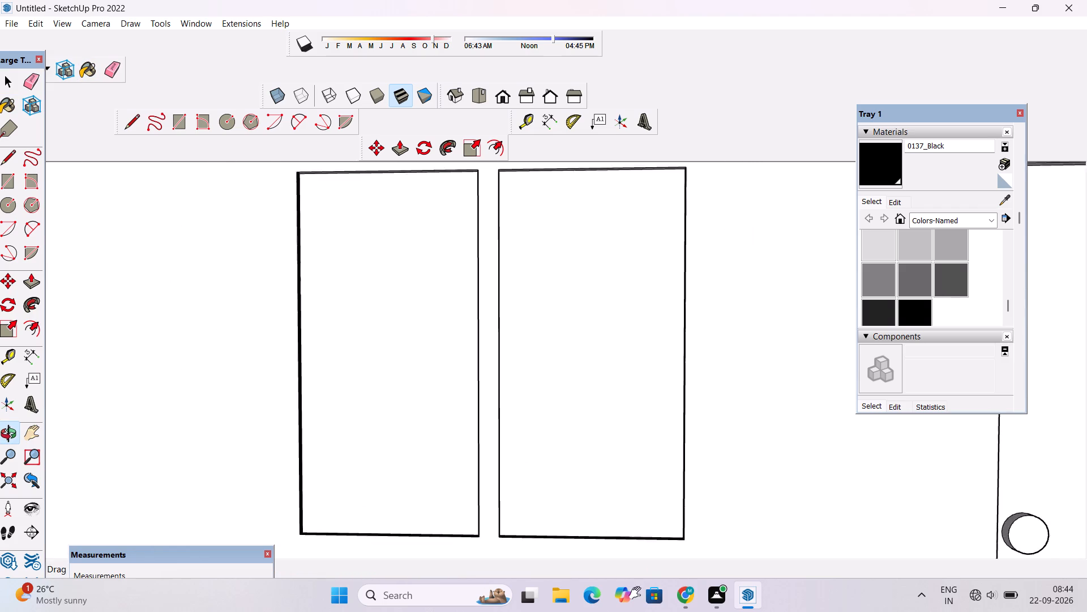
pyautogui.keyDown('shift'); pyautogui.moveTo(637, 593); pyautogui.dragTo(644, 606); pyautogui.keyUp('shift')
pyautogui.moveTo(630, 508); pyautogui.dragTo(611, 329)
pyautogui.scroll(3, 592, 351)
pyautogui.keyDown('shift'); pyautogui.moveTo(576, 332); pyautogui.dragTo(586, 372); pyautogui.keyUp('shift')
pyautogui.scroll(4, 581, 356)
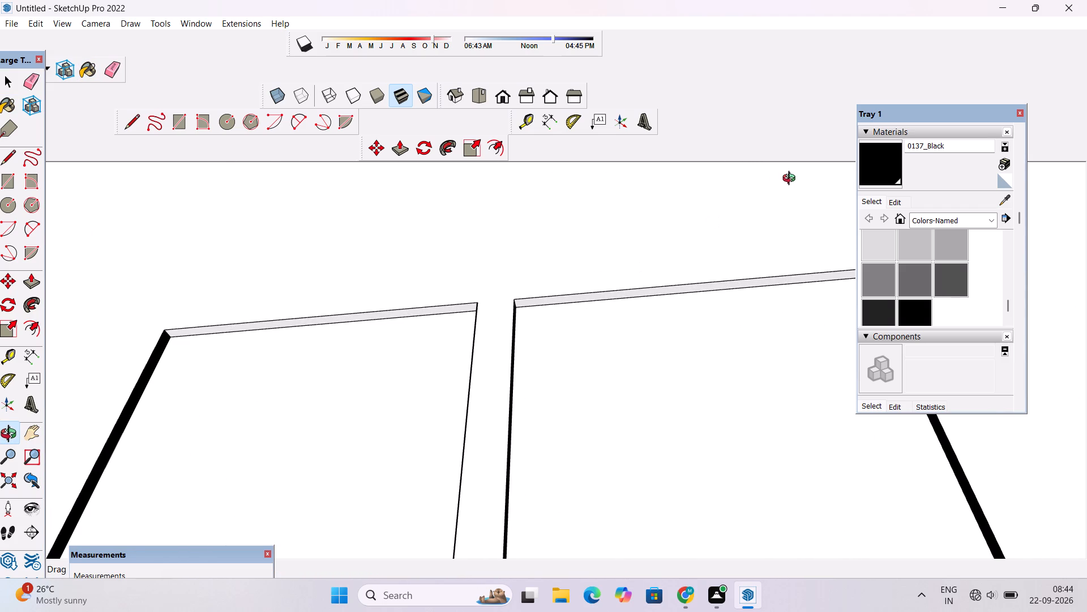
pyautogui.click(869, 165)
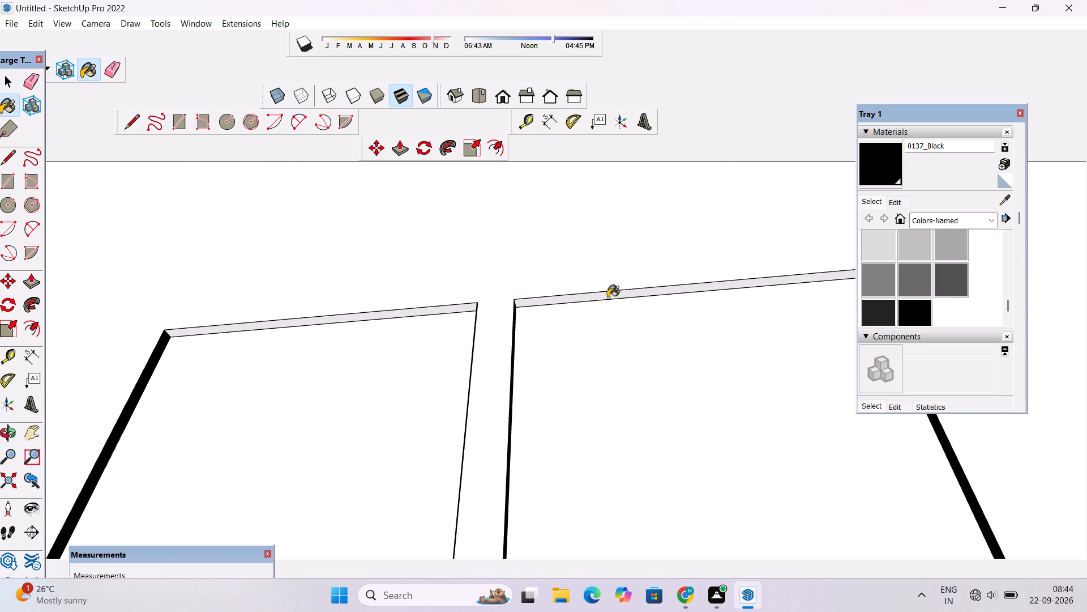
pyautogui.scroll(9, 601, 308)
pyautogui.click(619, 272)
pyautogui.scroll(-10, 552, 284)
pyautogui.scroll(4, 374, 284)
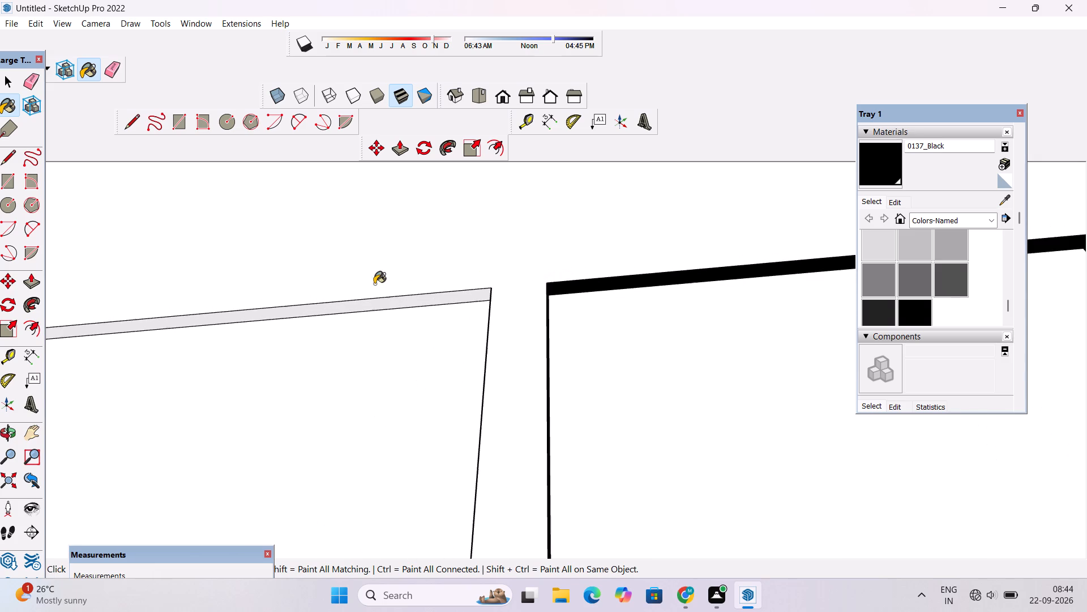
pyautogui.click(379, 300)
pyautogui.scroll(-16, 346, 297)
pyautogui.press('o')
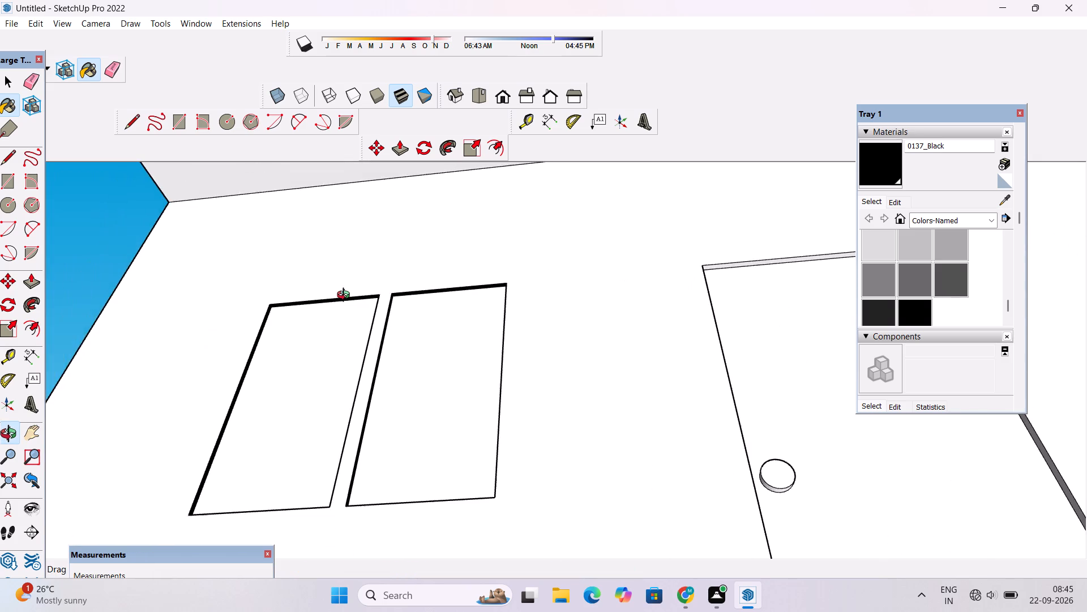
pyautogui.scroll(-8, 346, 296)
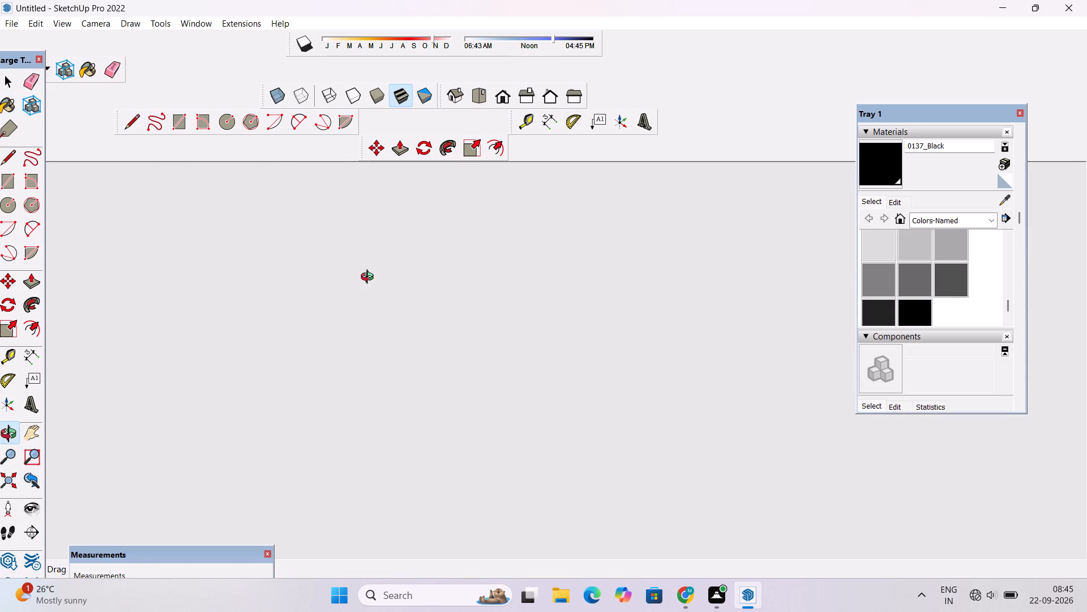
# Examine the whole front facade from the front and from raised angles, including the white frame around the slatted panel.
pyautogui.scroll(-6, 407, 270)
pyautogui.moveTo(419, 248); pyautogui.dragTo(431, 273)
pyautogui.scroll(-5, 431, 273)
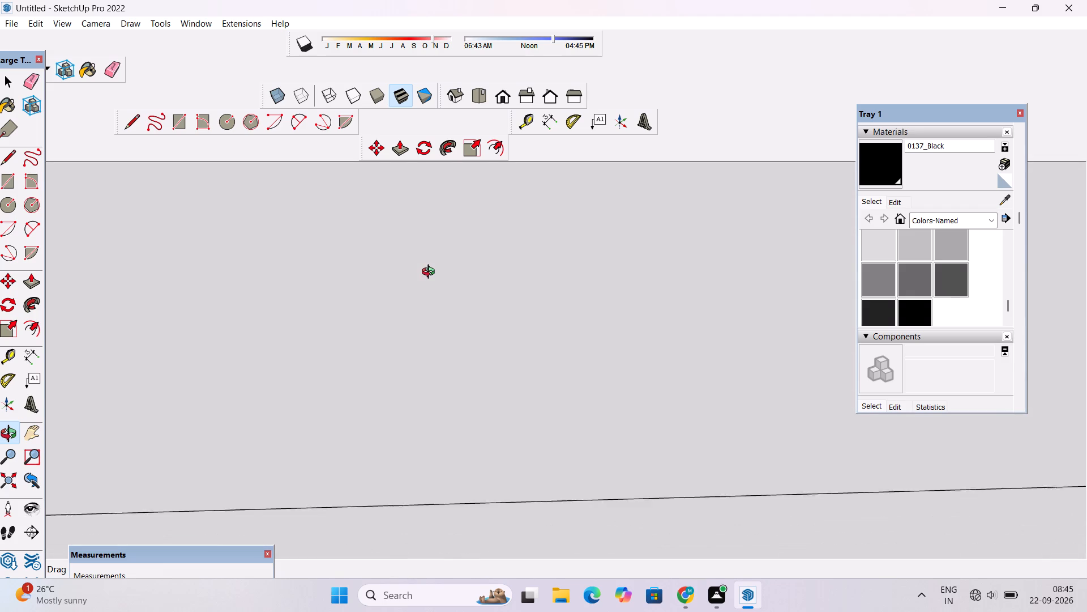
pyautogui.scroll(-11, 431, 273)
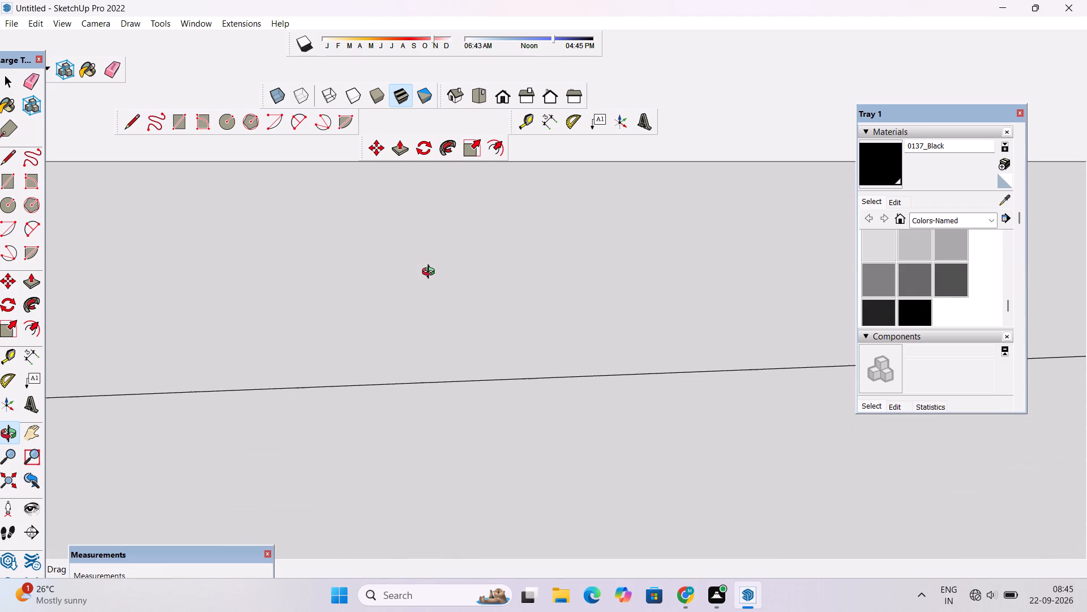
pyautogui.scroll(-7, 431, 273)
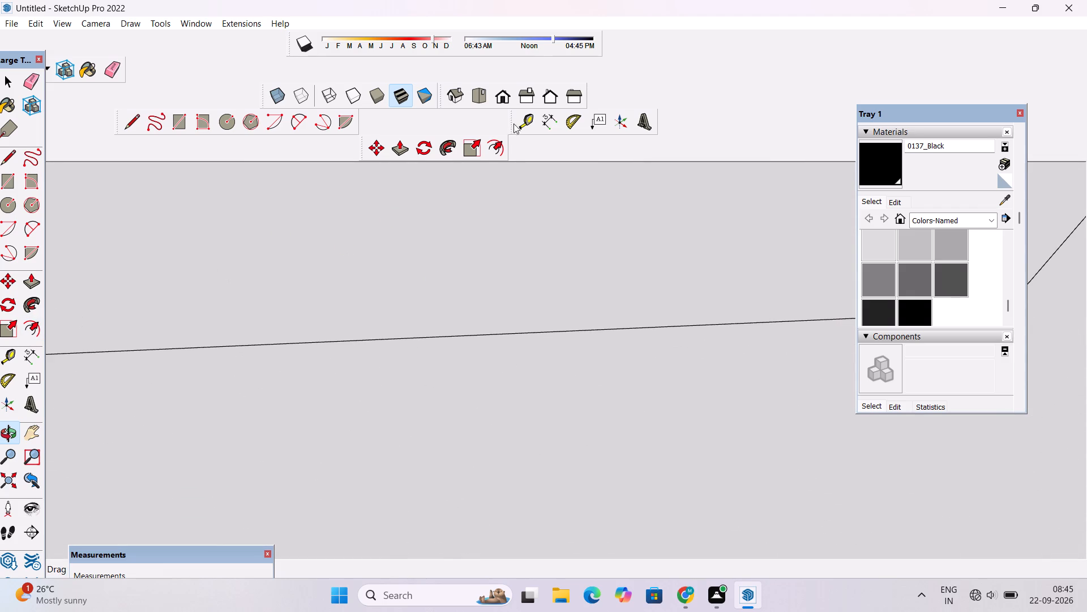
pyautogui.click(505, 101)
pyautogui.scroll(-15, 521, 236)
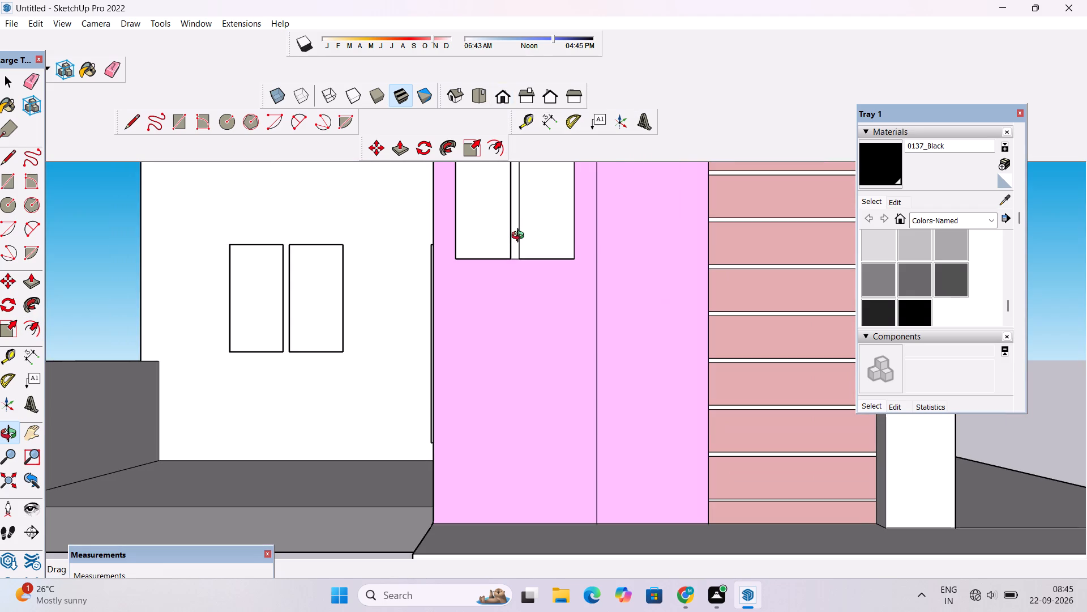
pyautogui.keyDown('shift'); pyautogui.moveTo(518, 230); pyautogui.dragTo(537, 306); pyautogui.keyUp('shift')
pyautogui.scroll(-5, 535, 288)
pyautogui.keyDown('shift'); pyautogui.moveTo(534, 288); pyautogui.dragTo(502, 357); pyautogui.keyUp('shift')
pyautogui.keyDown('shift'); pyautogui.moveTo(507, 337); pyautogui.dragTo(477, 377); pyautogui.keyUp('shift')
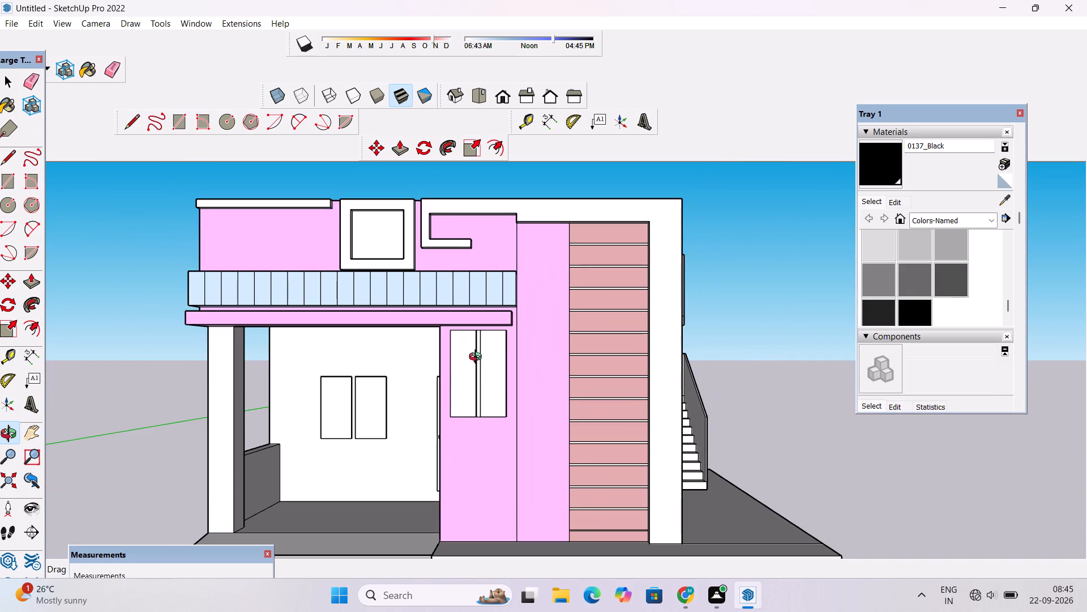
pyautogui.scroll(1, 482, 353)
pyautogui.keyDown('shift'); pyautogui.moveTo(495, 333); pyautogui.dragTo(495, 371); pyautogui.keyUp('shift')
pyautogui.scroll(-9, 495, 371)
pyautogui.moveTo(509, 317); pyautogui.dragTo(530, 394)
pyautogui.scroll(3, 605, 319)
pyautogui.keyDown('shift'); pyautogui.moveTo(614, 346); pyautogui.dragTo(593, 269); pyautogui.keyUp('shift')
pyautogui.moveTo(493, 389); pyautogui.dragTo(679, 369)
pyautogui.scroll(3, 562, 267)
pyautogui.keyDown('shift'); pyautogui.moveTo(562, 266); pyautogui.dragTo(550, 350); pyautogui.keyUp('shift')
pyautogui.moveTo(577, 353); pyautogui.dragTo(527, 358)
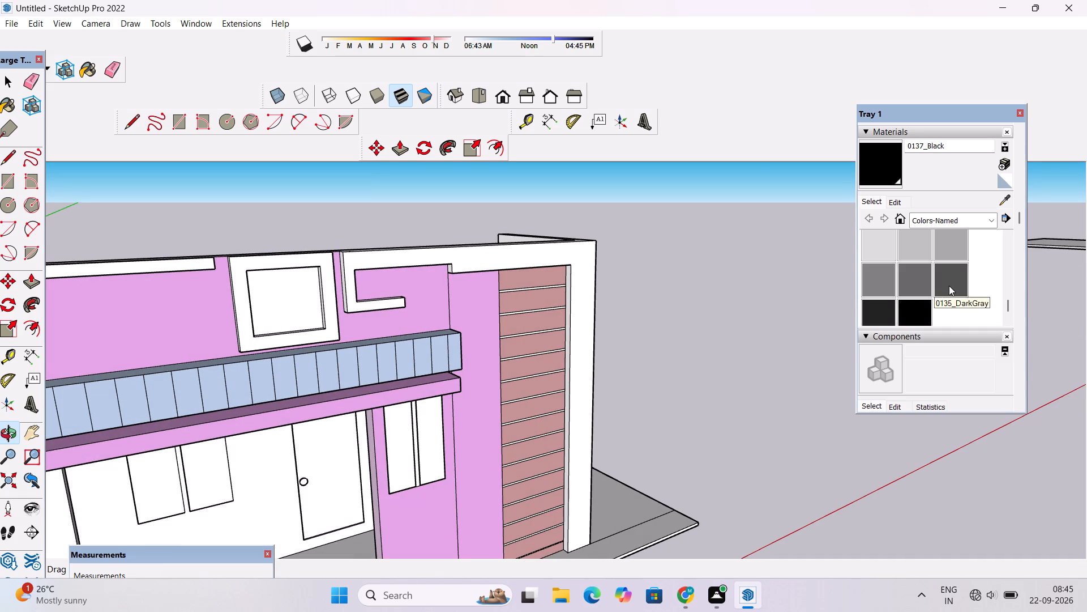
# Paint the front face of the white frame around the slatted panel and its inner side reveal in 0006_Pink.
pyautogui.scroll(3, 948, 285)
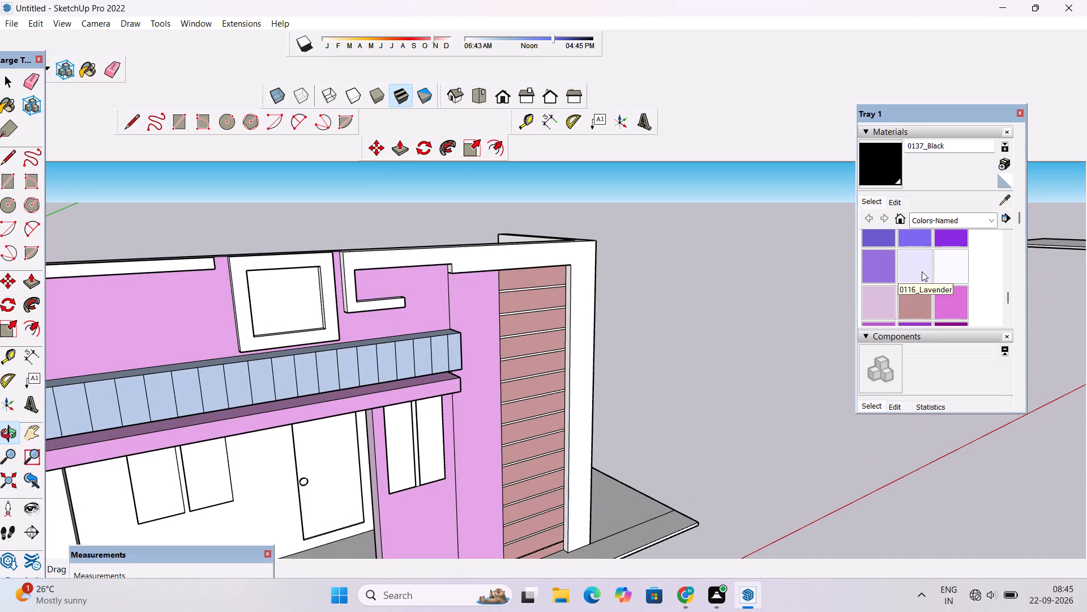
pyautogui.scroll(2, 930, 278)
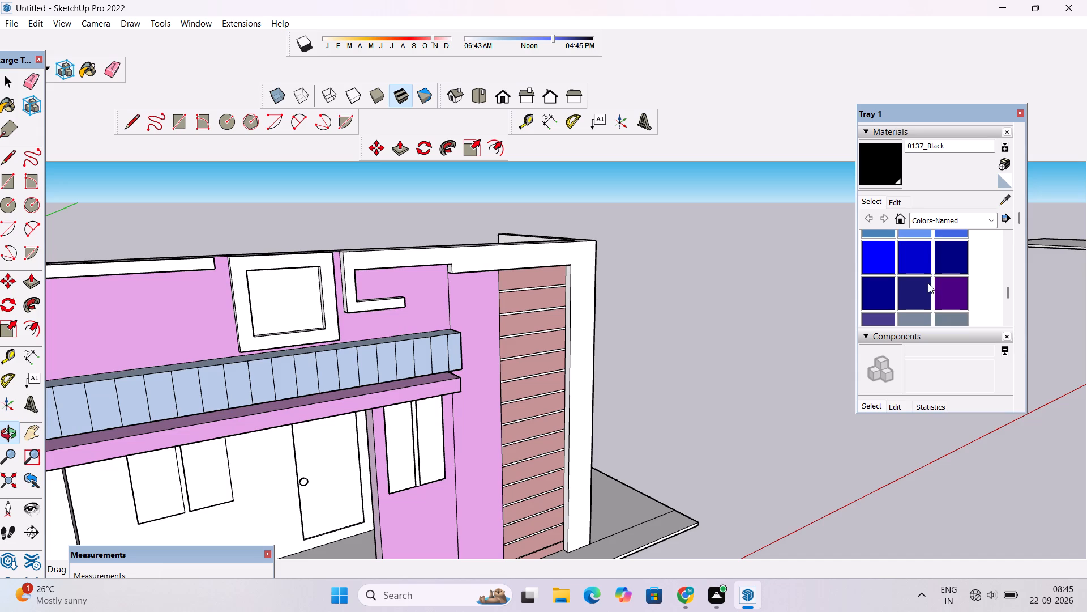
pyautogui.scroll(3, 892, 273)
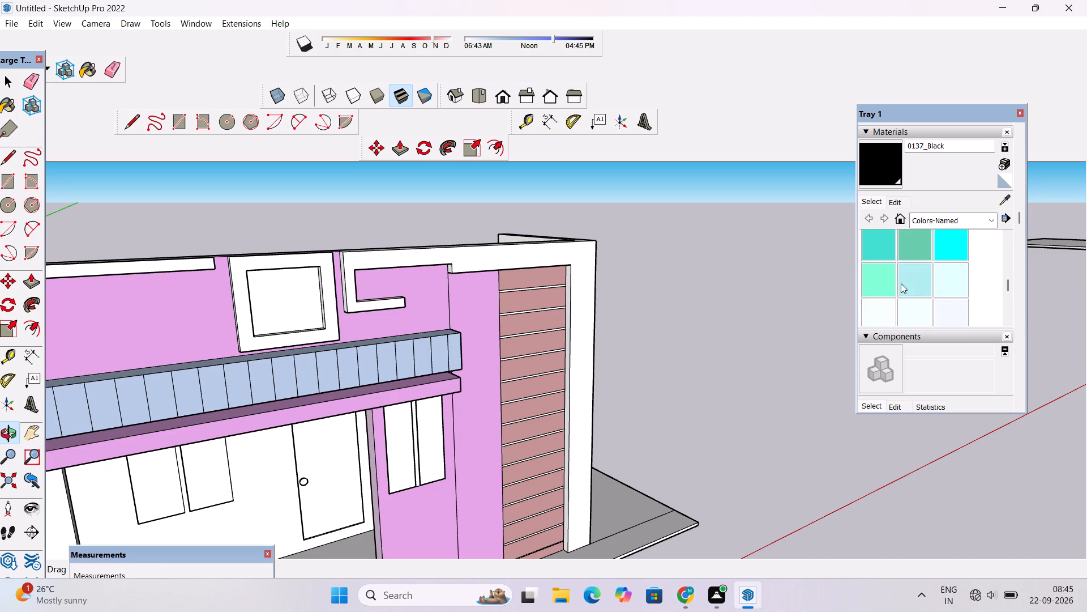
pyautogui.scroll(7, 913, 309)
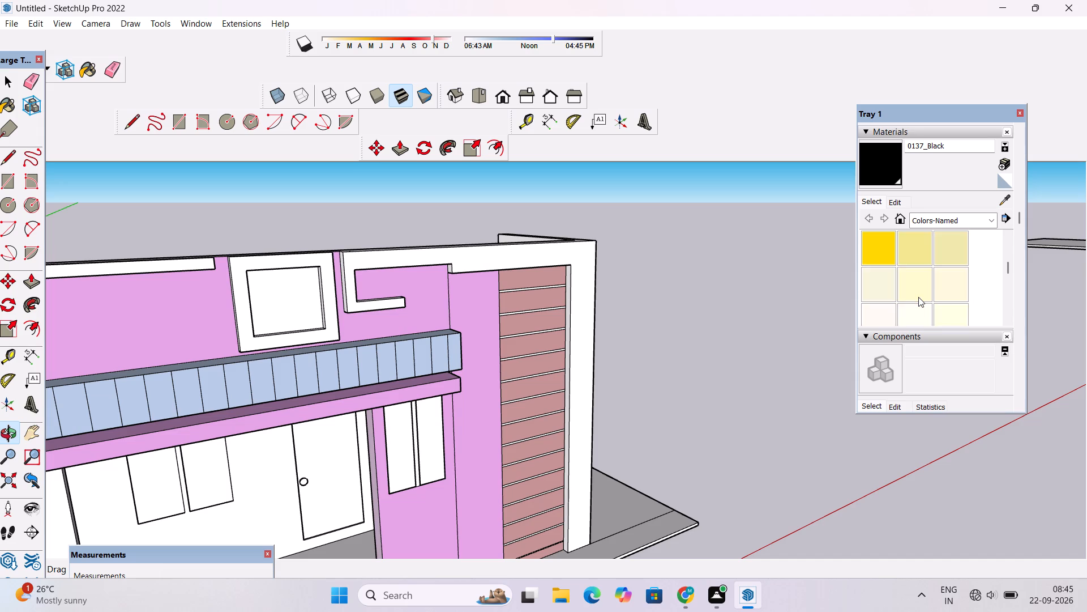
pyautogui.scroll(6, 918, 297)
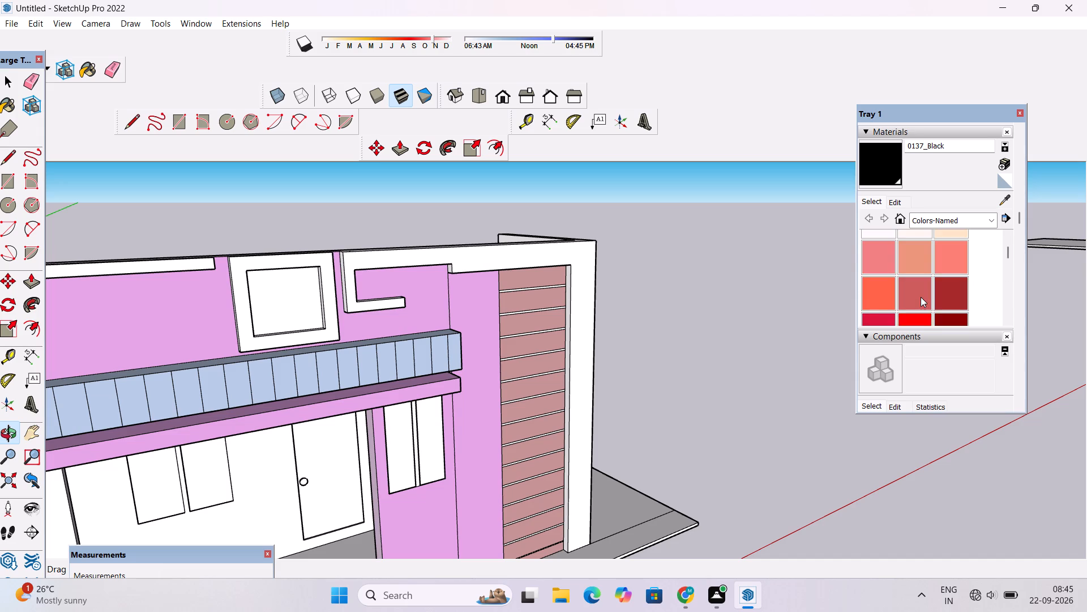
pyautogui.scroll(3, 921, 297)
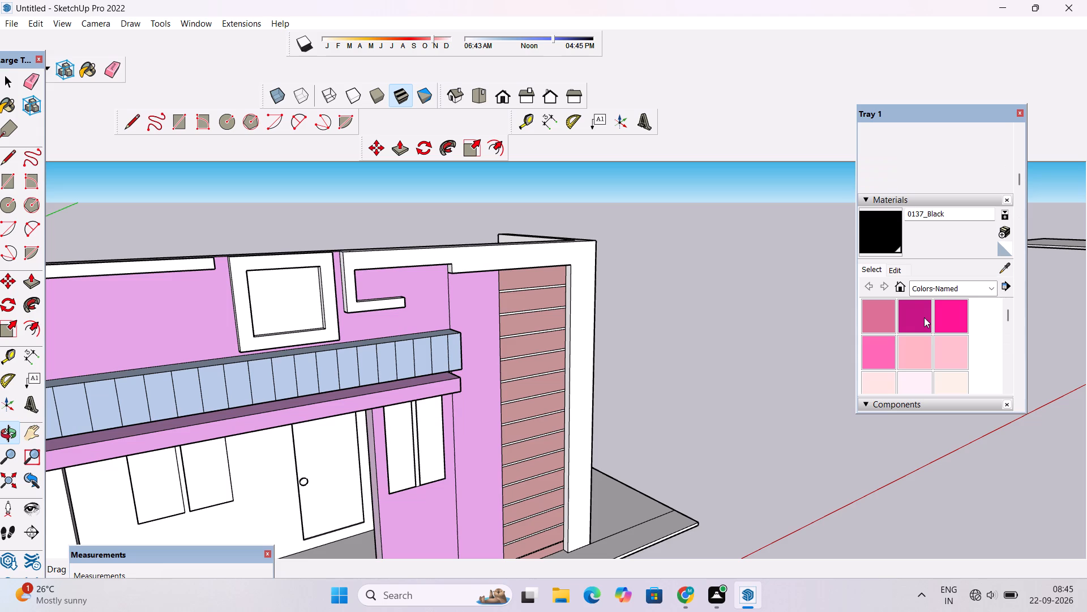
pyautogui.click(945, 346)
pyautogui.click(503, 257)
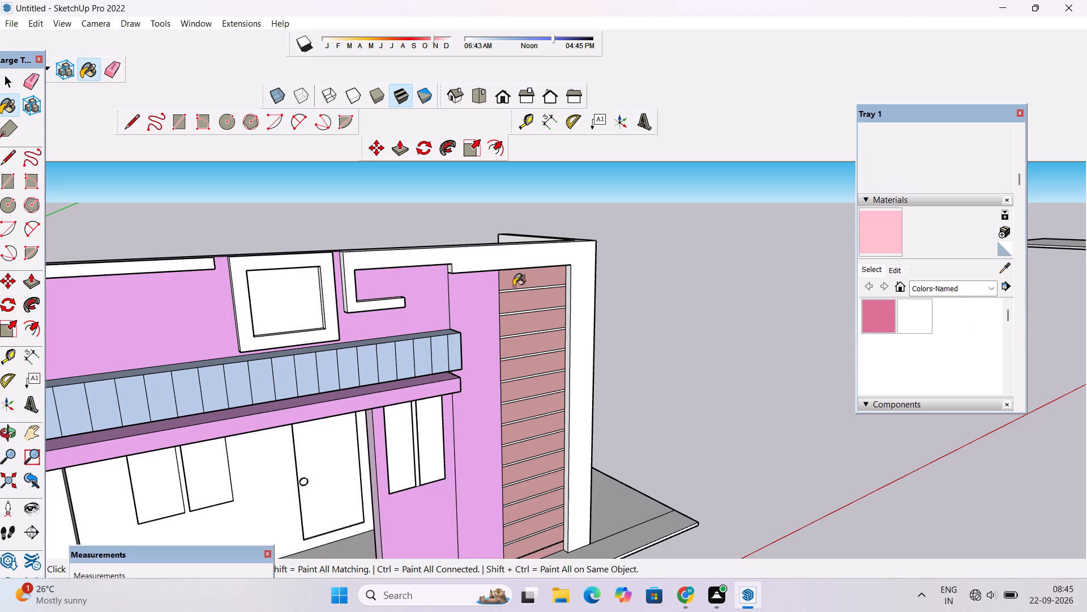
pyautogui.scroll(10, 557, 324)
pyautogui.click(580, 278)
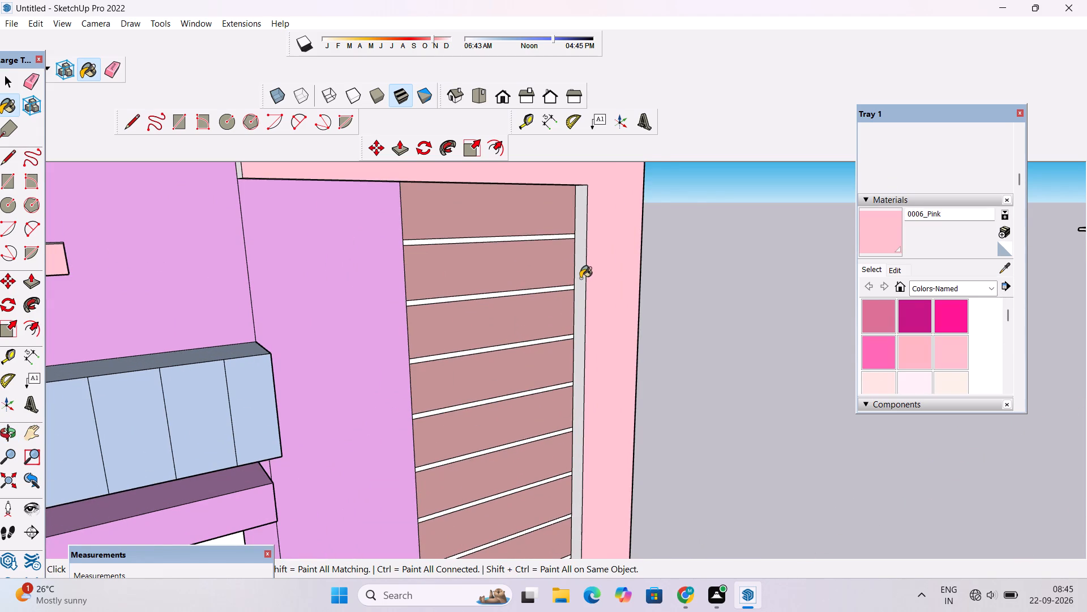
# Paint the frame's undersides above the slatted panel and plum wall, plus the small upright step between them, in 0006_Pink.
pyautogui.press('o')
pyautogui.moveTo(577, 335); pyautogui.dragTo(541, 254)
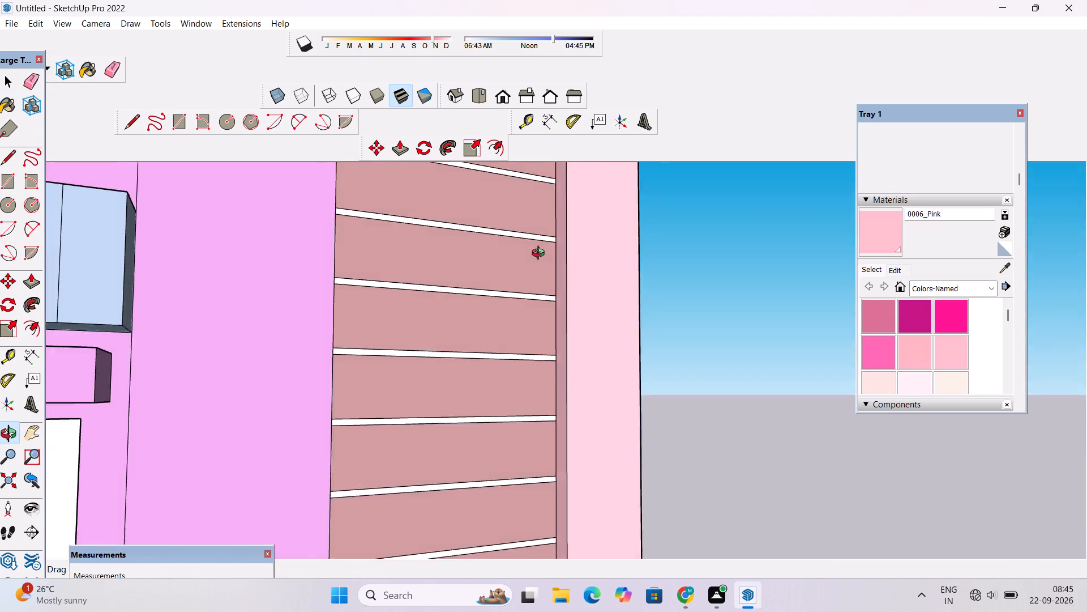
pyautogui.moveTo(541, 254); pyautogui.dragTo(536, 237)
pyautogui.keyDown('shift'); pyautogui.moveTo(534, 237); pyautogui.dragTo(595, 425); pyautogui.keyUp('shift')
pyautogui.moveTo(595, 426); pyautogui.dragTo(571, 367)
pyautogui.keyDown('shift'); pyautogui.moveTo(568, 362); pyautogui.dragTo(665, 431); pyautogui.keyUp('shift')
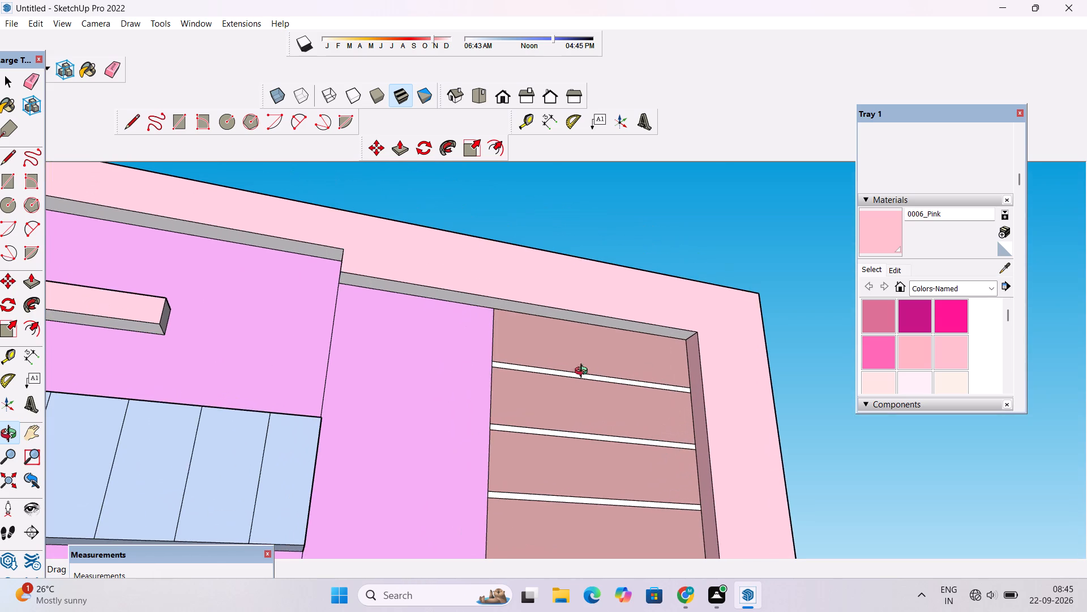
pyautogui.moveTo(476, 373); pyautogui.dragTo(602, 413)
pyautogui.click(876, 231)
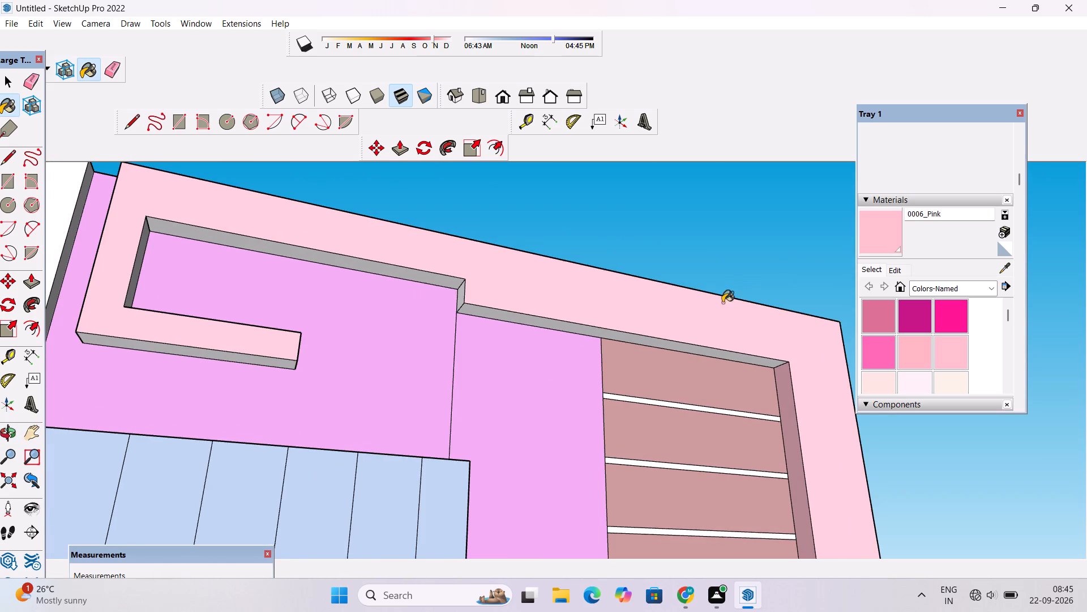
pyautogui.scroll(3, 659, 324)
pyautogui.click(624, 343)
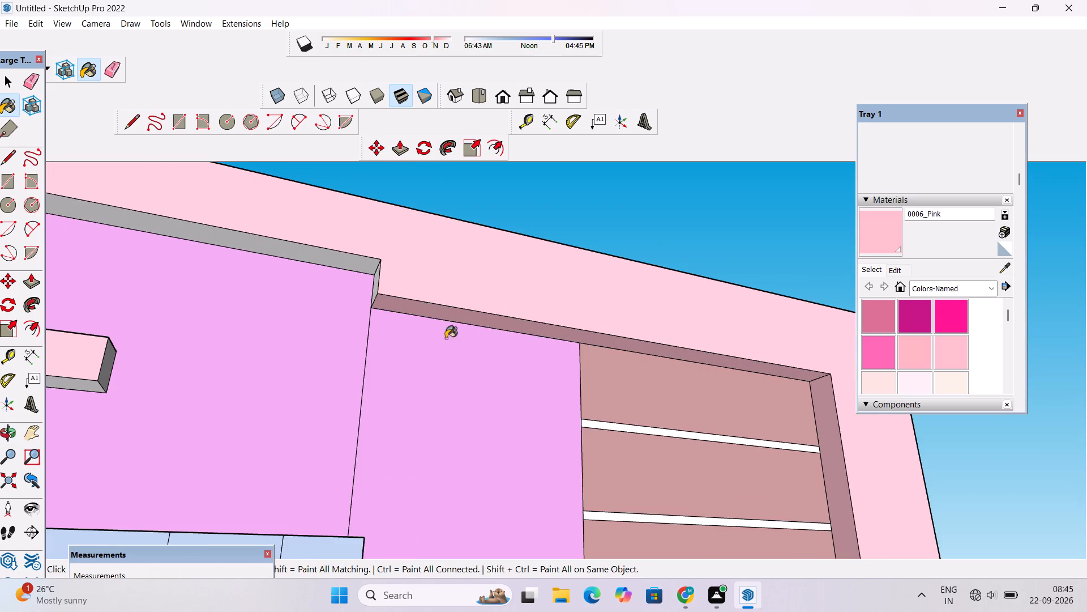
pyautogui.scroll(-4, 375, 330)
pyautogui.scroll(10, 364, 293)
pyautogui.click(375, 275)
pyautogui.scroll(7, 376, 275)
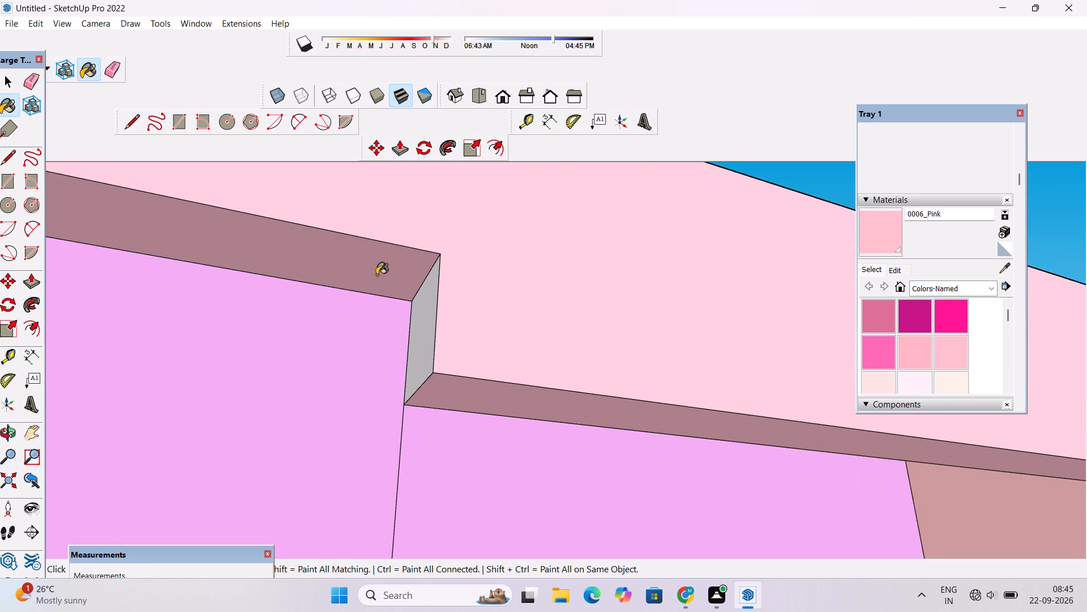
pyautogui.scroll(2, 376, 275)
pyautogui.click(466, 318)
pyautogui.scroll(-19, 416, 288)
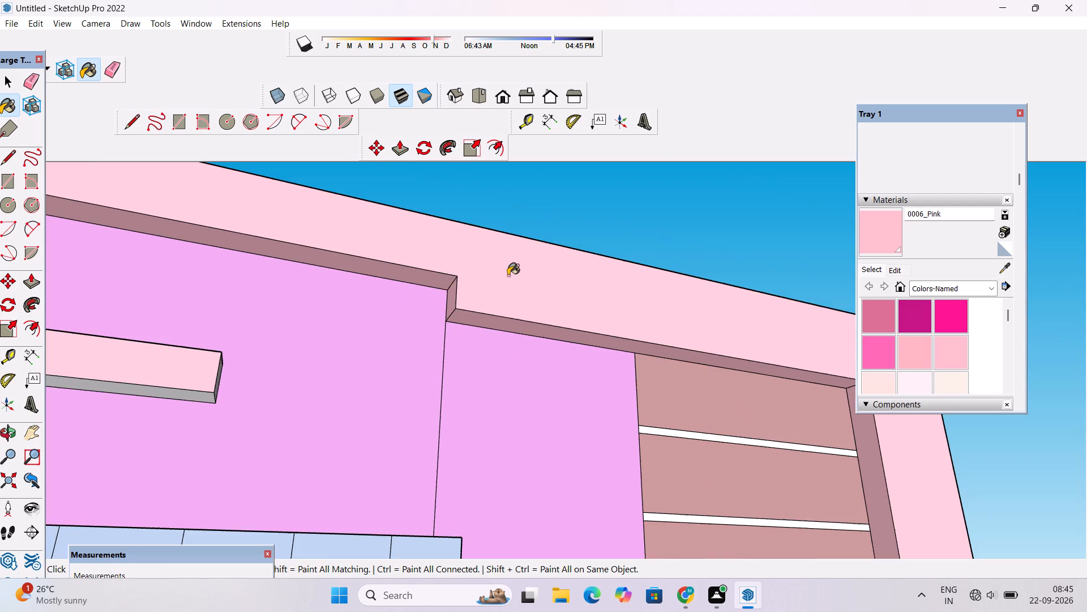
# Paint the underside, end and top of the frame's hooked arm and the hook's inner upright face in 0006_Pink.
pyautogui.scroll(-6, 286, 320)
pyautogui.scroll(6, 214, 340)
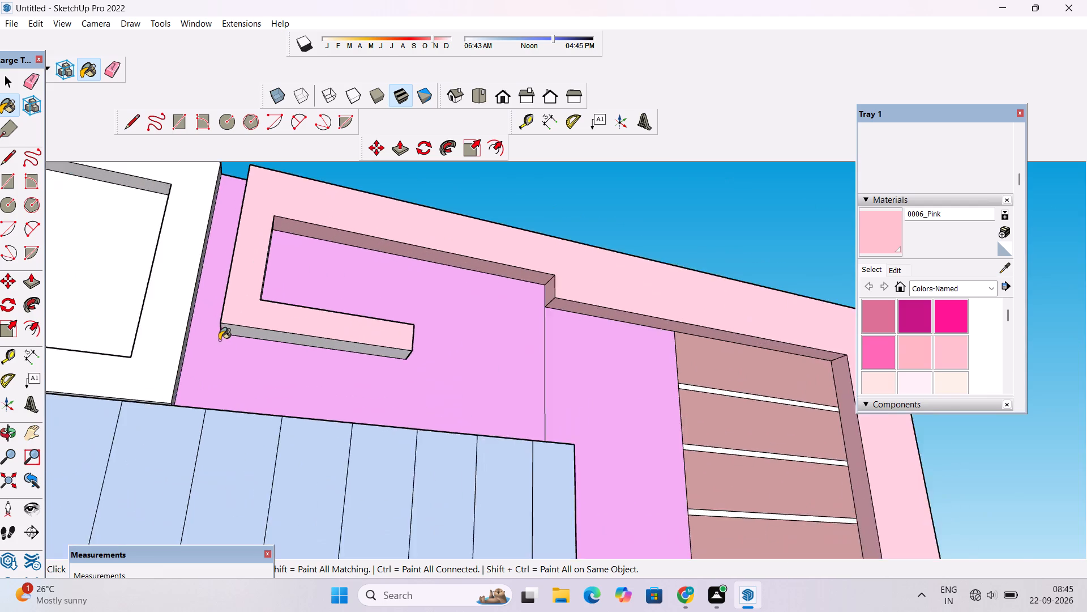
pyautogui.scroll(9, 219, 340)
pyautogui.click(260, 316)
pyautogui.scroll(-6, 263, 318)
pyautogui.press('o')
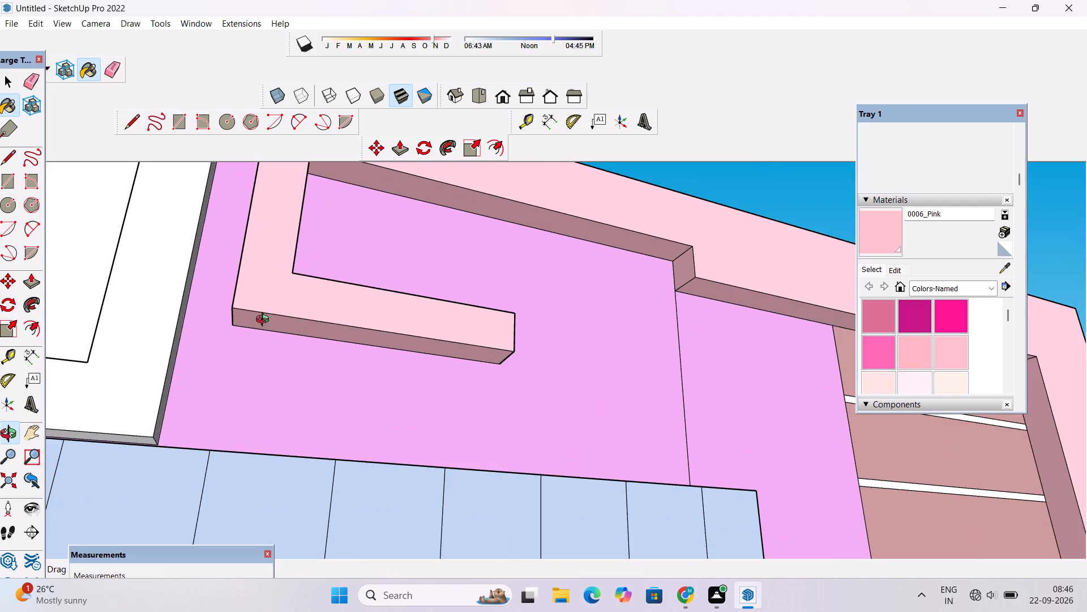
pyautogui.moveTo(502, 290); pyautogui.dragTo(344, 528)
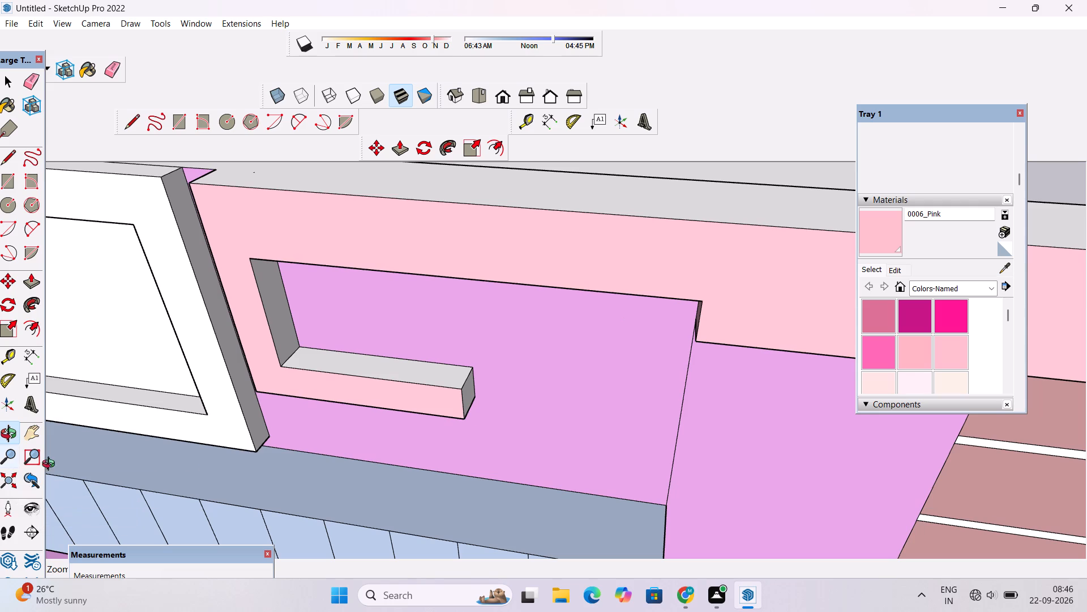
pyautogui.click(866, 238)
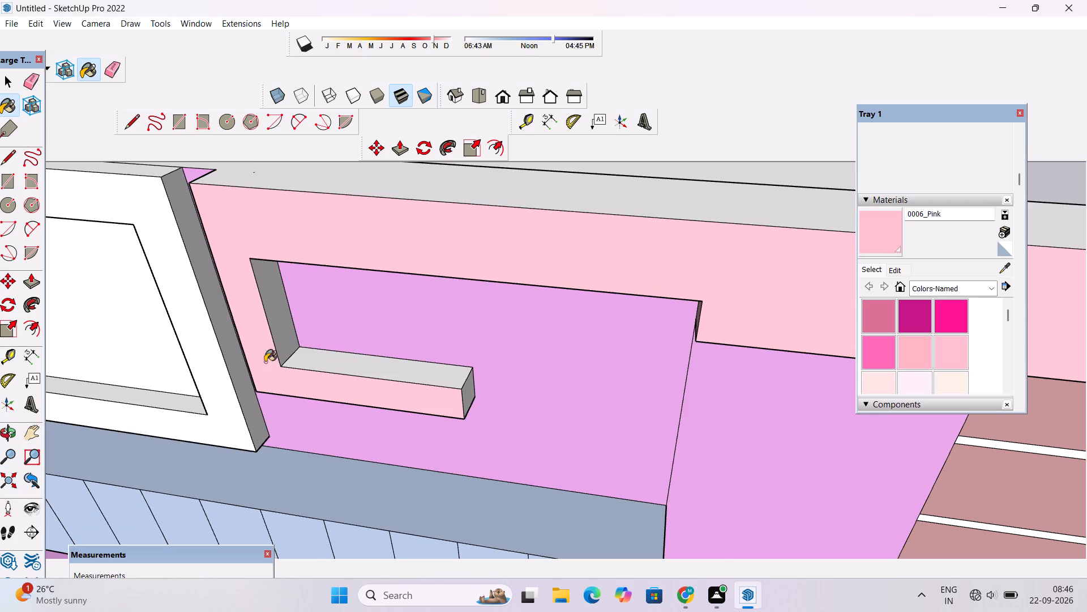
pyautogui.scroll(4, 458, 375)
pyautogui.click(468, 386)
pyautogui.scroll(7, 470, 396)
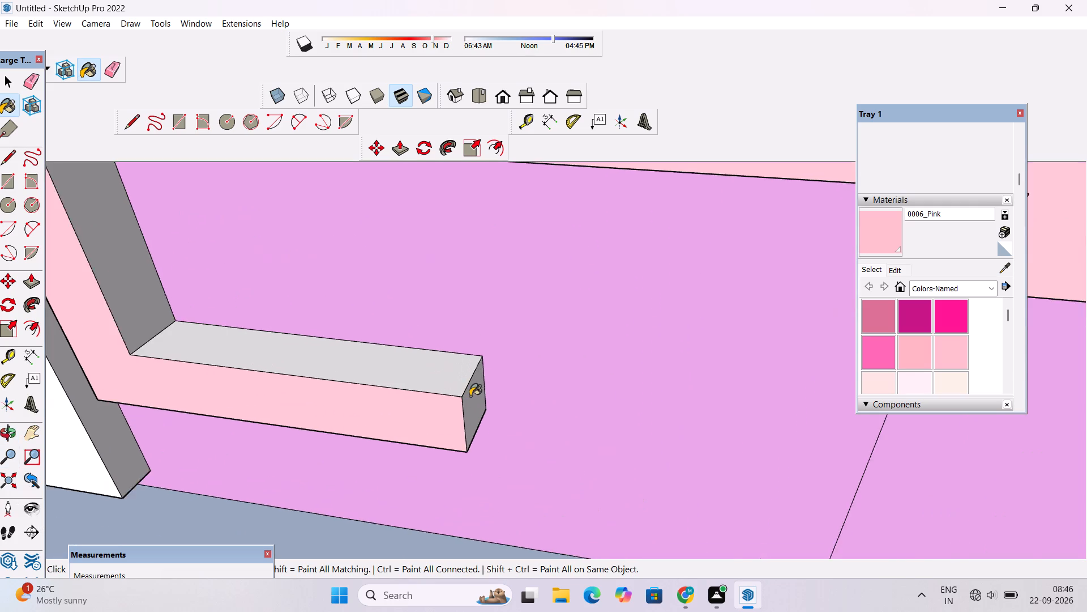
pyautogui.scroll(2, 470, 396)
pyautogui.click(469, 390)
pyautogui.click(439, 367)
pyautogui.scroll(-7, 485, 415)
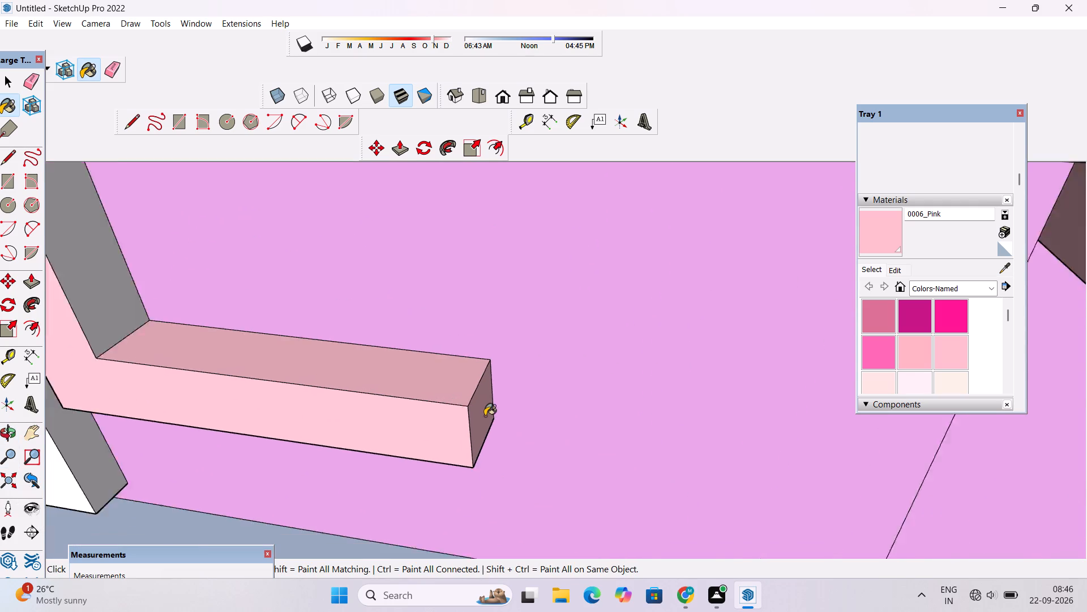
pyautogui.scroll(-6, 485, 416)
pyautogui.click(276, 312)
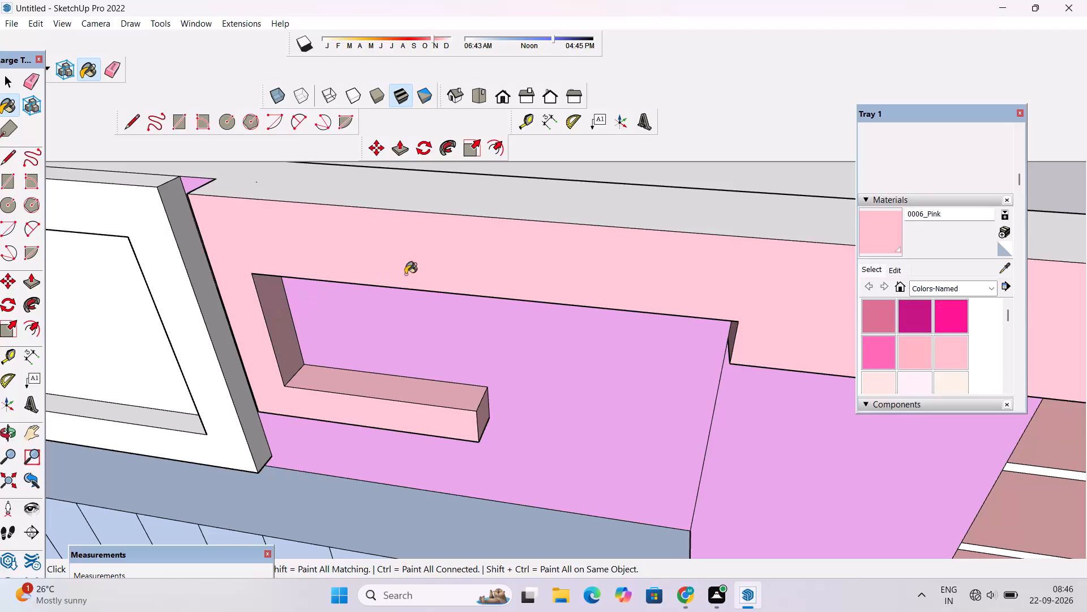
# Paint the frame's top face along the roof edge in 0006_Pink.
pyautogui.click(470, 203)
pyautogui.scroll(-15, 156, 424)
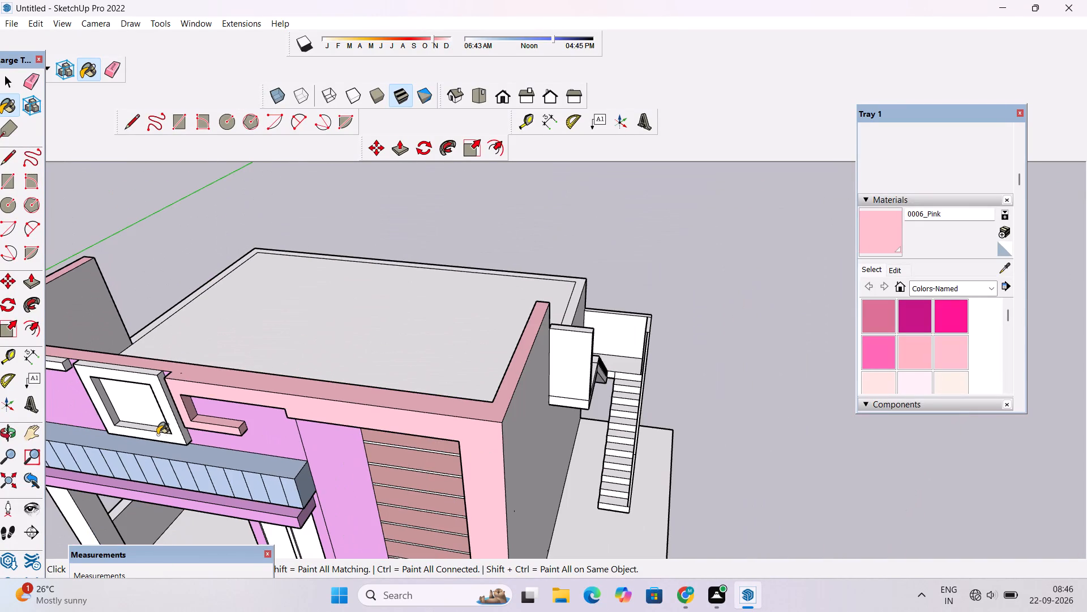
# Paint the hooked frame's outer side face beside the square window surround in 0006_Pink.
pyautogui.press('o')
pyautogui.moveTo(176, 491); pyautogui.dragTo(344, 409)
pyautogui.moveTo(361, 401); pyautogui.dragTo(404, 382)
pyautogui.scroll(-4, 429, 376)
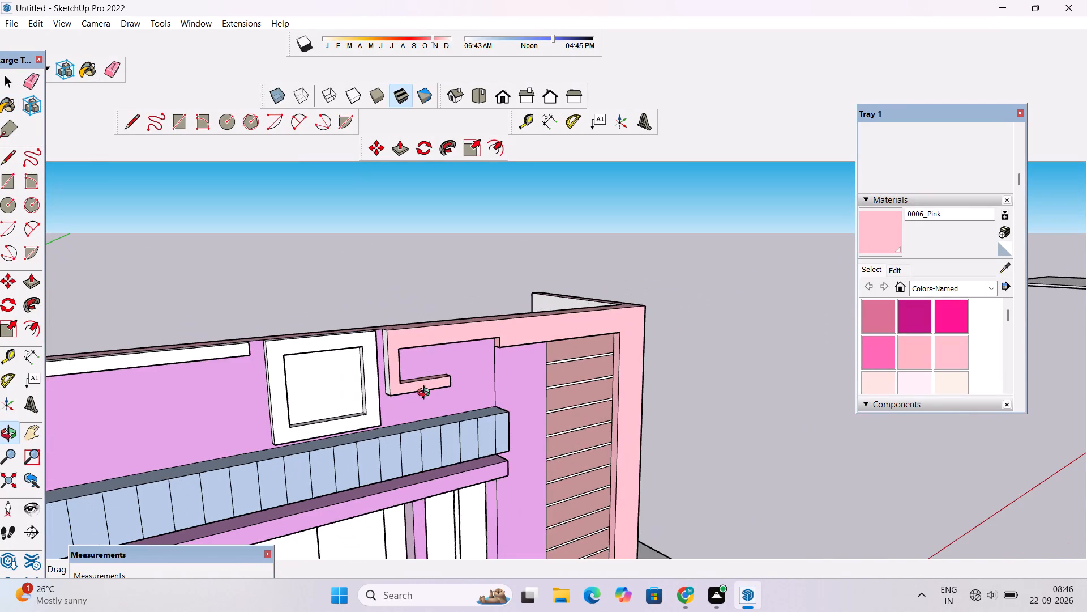
pyautogui.keyDown('shift'); pyautogui.moveTo(336, 418); pyautogui.dragTo(409, 396); pyautogui.keyUp('shift')
pyautogui.moveTo(436, 415); pyautogui.dragTo(341, 422)
pyautogui.keyDown('shift'); pyautogui.moveTo(335, 419); pyautogui.dragTo(394, 387); pyautogui.keyUp('shift')
pyautogui.scroll(4, 403, 377)
pyautogui.moveTo(421, 387); pyautogui.dragTo(468, 410)
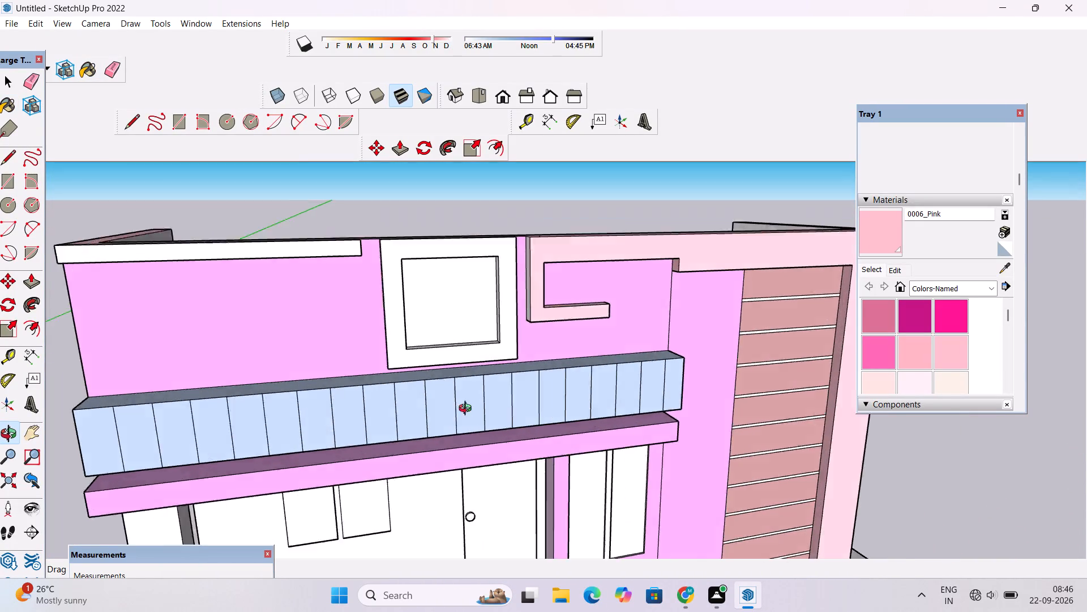
pyautogui.moveTo(468, 410); pyautogui.dragTo(487, 423)
pyautogui.scroll(6, 512, 301)
pyautogui.keyDown('shift'); pyautogui.moveTo(564, 303); pyautogui.dragTo(345, 446); pyautogui.keyUp('shift')
pyautogui.scroll(5, 357, 444)
pyautogui.moveTo(372, 444); pyautogui.dragTo(402, 436)
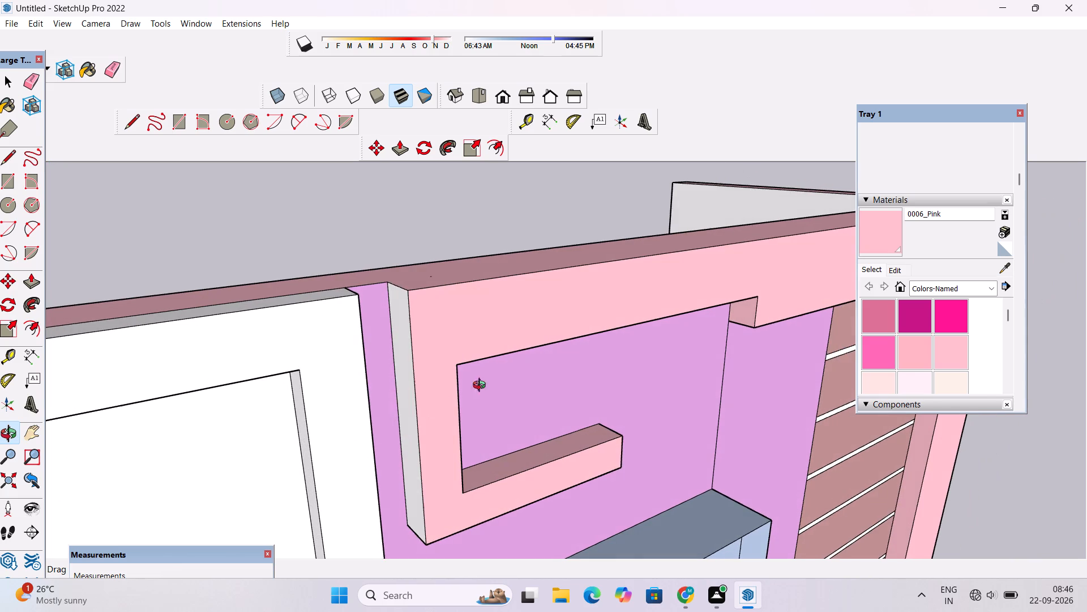
pyautogui.click(885, 236)
pyautogui.scroll(2, 401, 311)
pyautogui.click(400, 309)
pyautogui.scroll(-3, 374, 311)
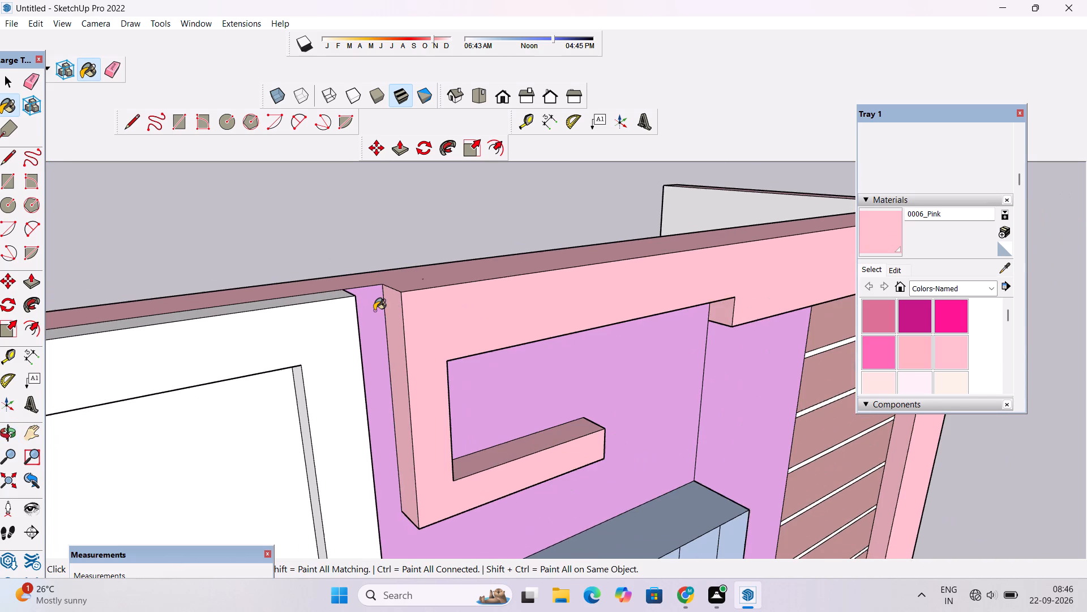
pyautogui.scroll(-1, 374, 311)
pyautogui.press('o')
pyautogui.moveTo(521, 462); pyautogui.dragTo(333, 221)
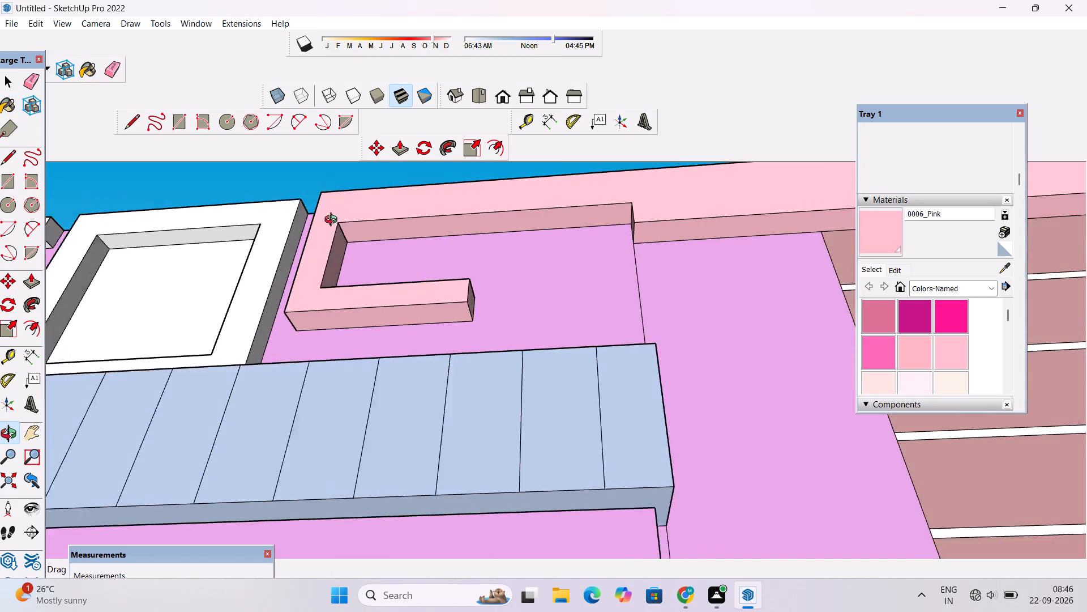
# Paint the front face of the square window surround beside the hooked frame in 0100_SteelBlue.
pyautogui.moveTo(333, 221); pyautogui.dragTo(323, 482)
pyautogui.scroll(-3, 322, 461)
pyautogui.keyDown('shift'); pyautogui.moveTo(326, 462); pyautogui.dragTo(312, 369); pyautogui.keyUp('shift')
pyautogui.moveTo(312, 368); pyautogui.dragTo(381, 309)
pyautogui.keyDown('shift'); pyautogui.moveTo(394, 360); pyautogui.dragTo(392, 354); pyautogui.keyUp('shift')
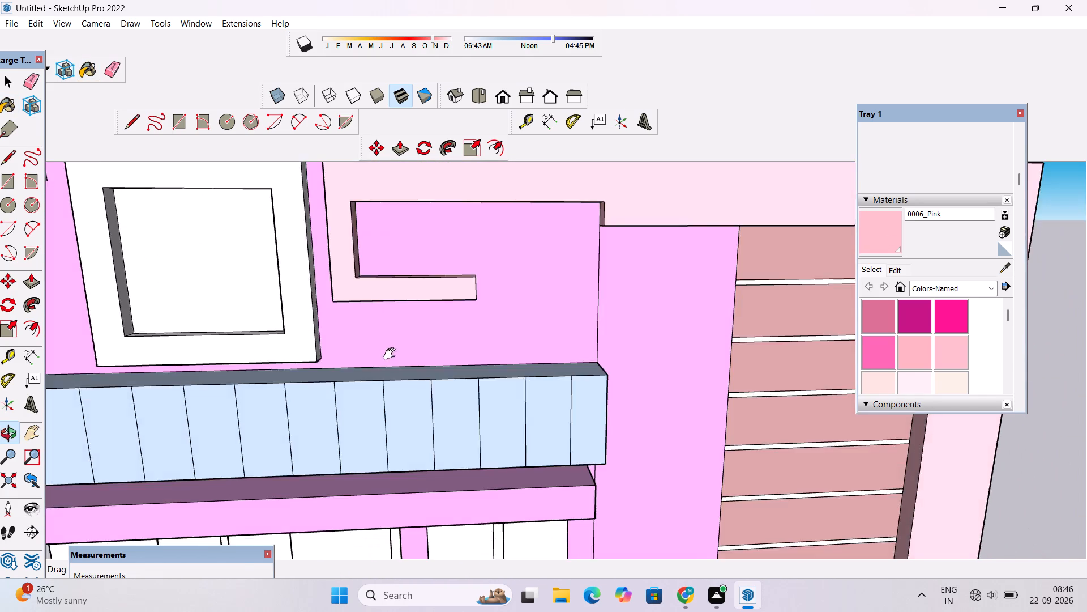
pyautogui.keyDown('shift'); pyautogui.moveTo(392, 354); pyautogui.dragTo(332, 307); pyautogui.keyUp('shift')
pyautogui.scroll(-4, 324, 311)
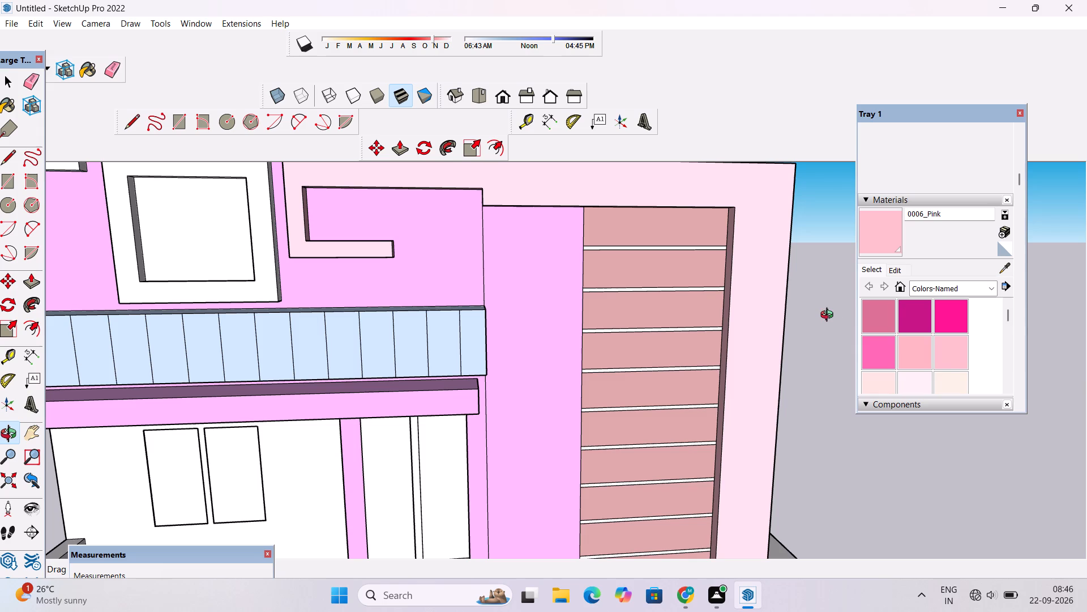
pyautogui.scroll(-4, 904, 338)
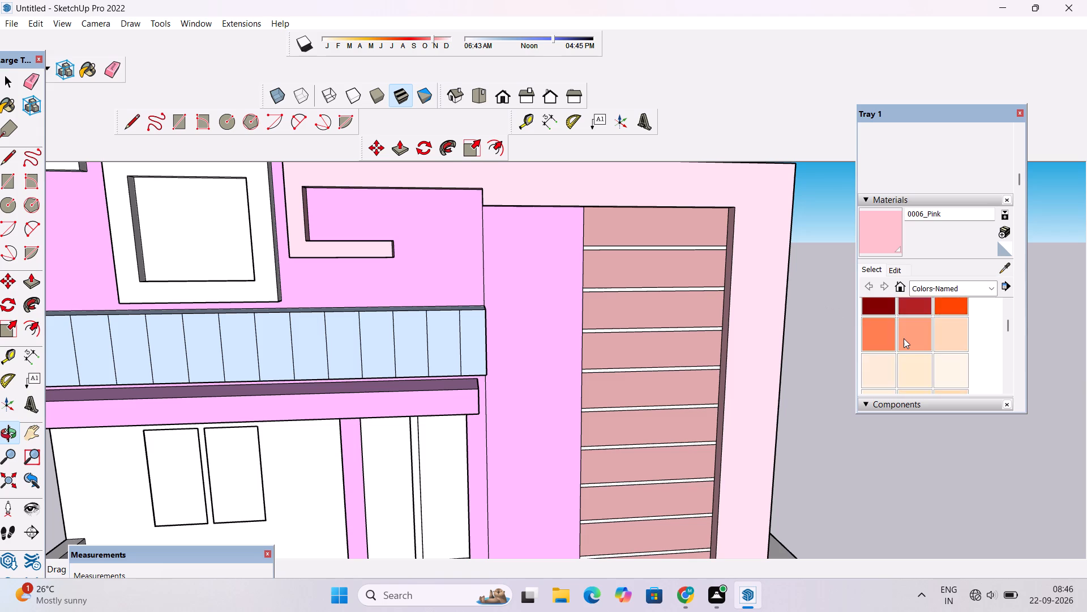
pyautogui.scroll(-10, 904, 338)
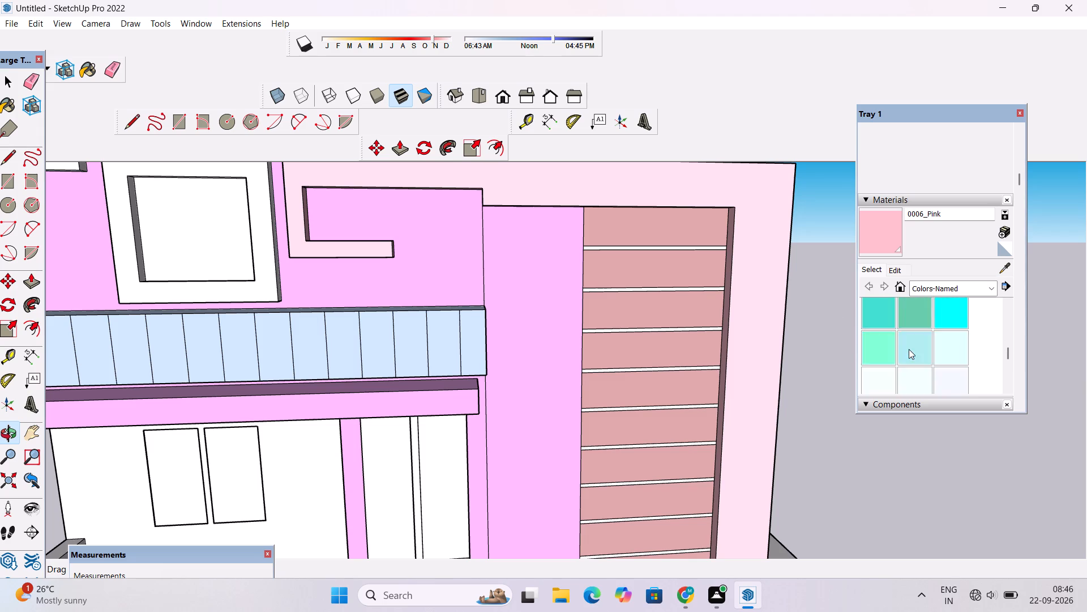
pyautogui.scroll(-4, 909, 349)
pyautogui.scroll(2, 909, 349)
pyautogui.scroll(-1, 909, 349)
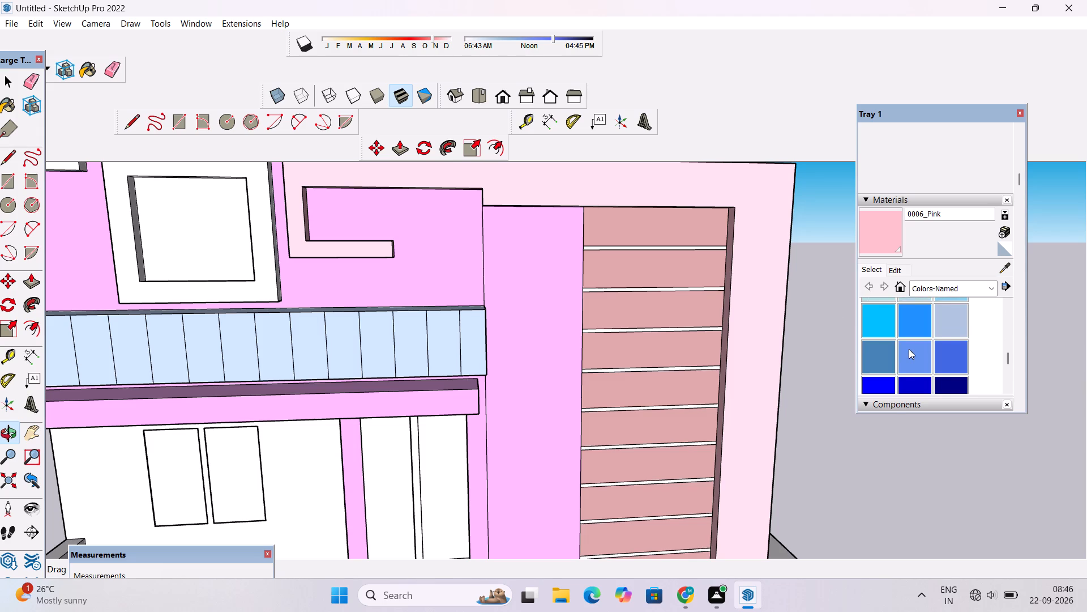
pyautogui.click(865, 359)
pyautogui.scroll(-9, 182, 373)
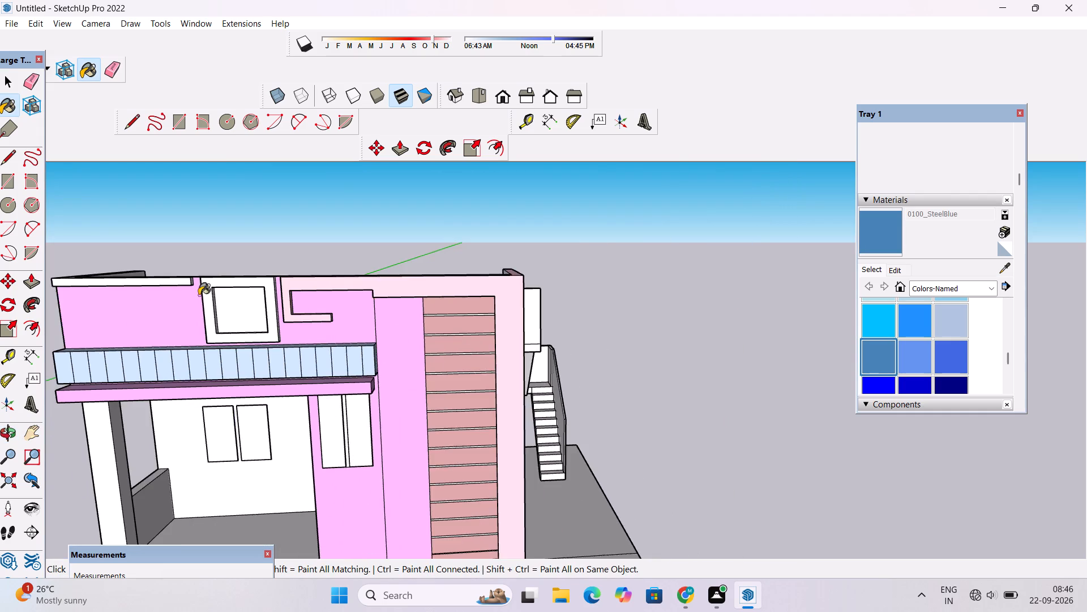
pyautogui.scroll(8, 125, 288)
pyautogui.click(298, 280)
# Paint the bottom and both side inner reveals of the square window surround in 0100_SteelBlue.
pyautogui.scroll(-12, 428, 287)
pyautogui.scroll(20, 431, 295)
pyautogui.scroll(3, 431, 295)
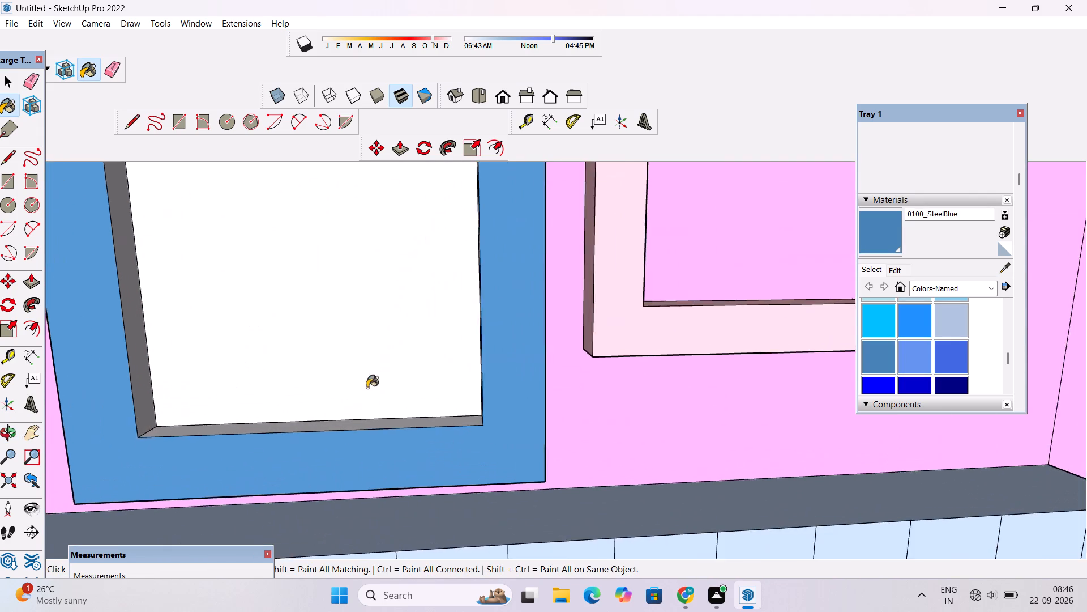
pyautogui.scroll(2, 367, 388)
pyautogui.click(360, 435)
pyautogui.click(89, 400)
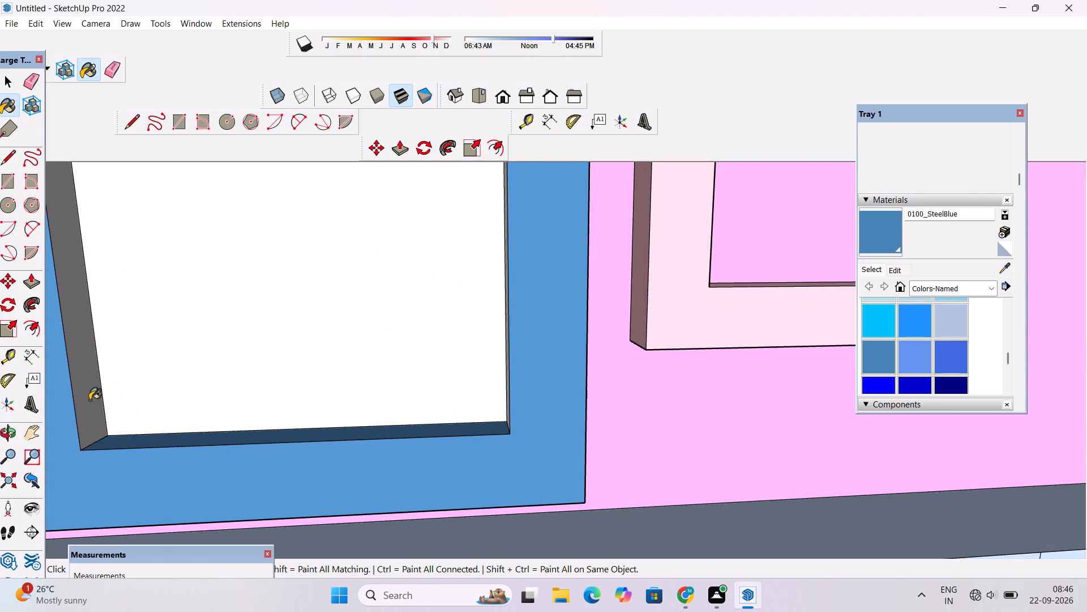
pyautogui.scroll(5, 149, 363)
pyautogui.click(699, 338)
pyautogui.scroll(-3, 472, 344)
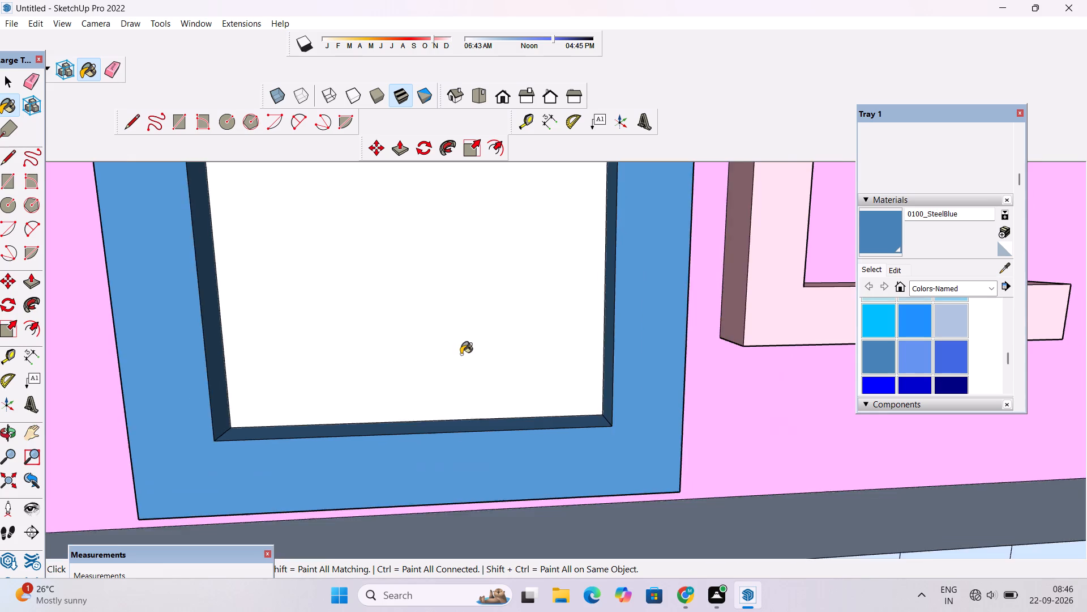
# Darken the 0100_SteelBlue material slightly by lowering its colour brightness.
pyautogui.scroll(-7, 461, 354)
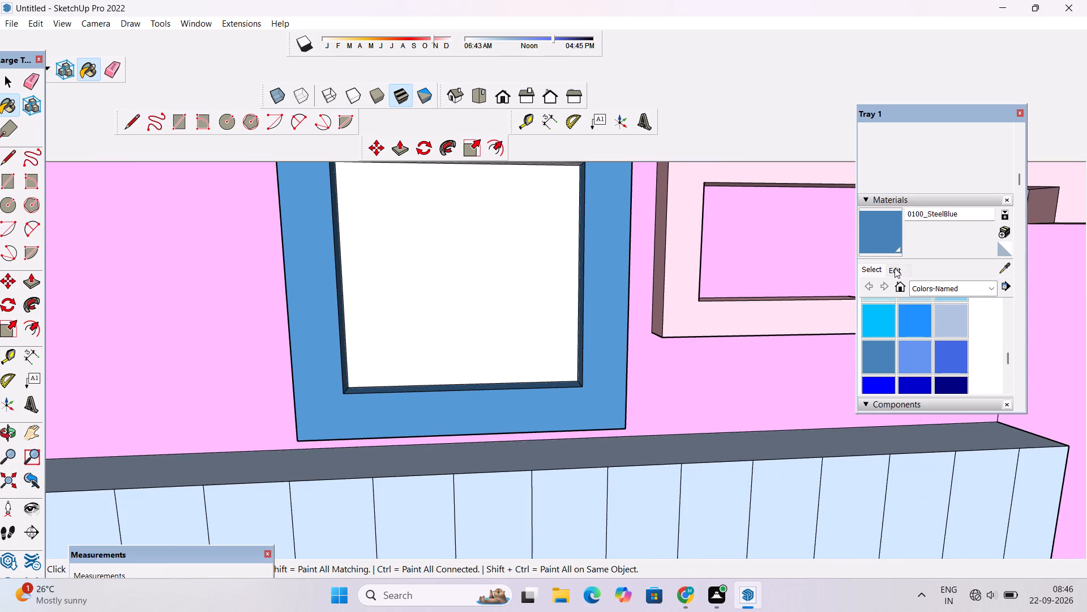
pyautogui.click(895, 268)
pyautogui.click(932, 334)
pyautogui.click(932, 335)
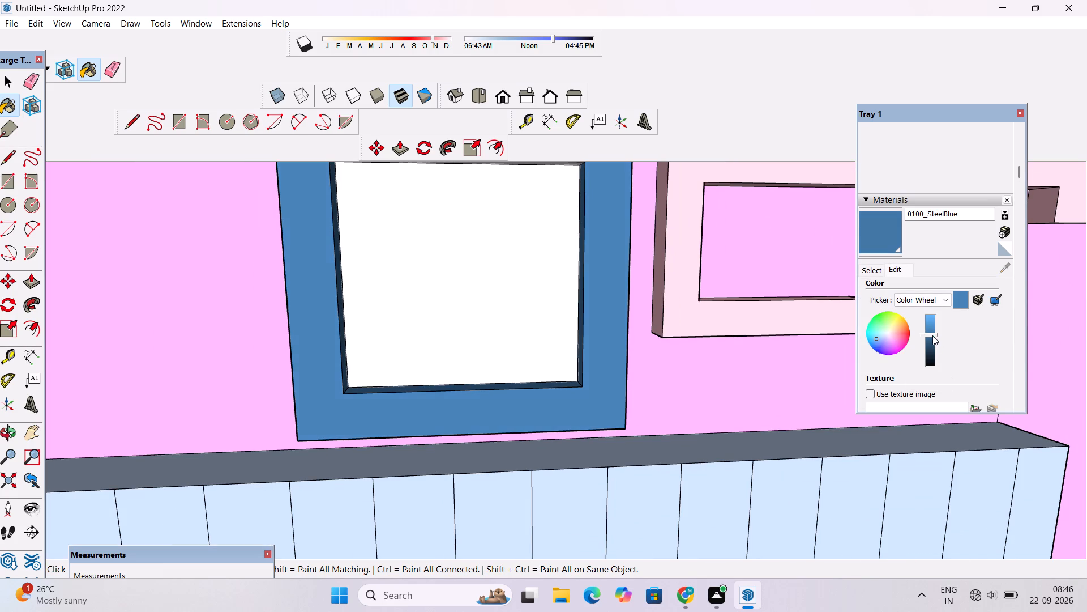
# Paint the square surround's outer side face next to the hooked frame and its top face in 0100_SteelBlue.
pyautogui.press('o')
pyautogui.moveTo(645, 365); pyautogui.dragTo(503, 413)
pyautogui.press('space')
pyautogui.press('o')
pyautogui.moveTo(647, 379); pyautogui.dragTo(390, 428)
pyautogui.click(891, 236)
pyautogui.scroll(4, 502, 304)
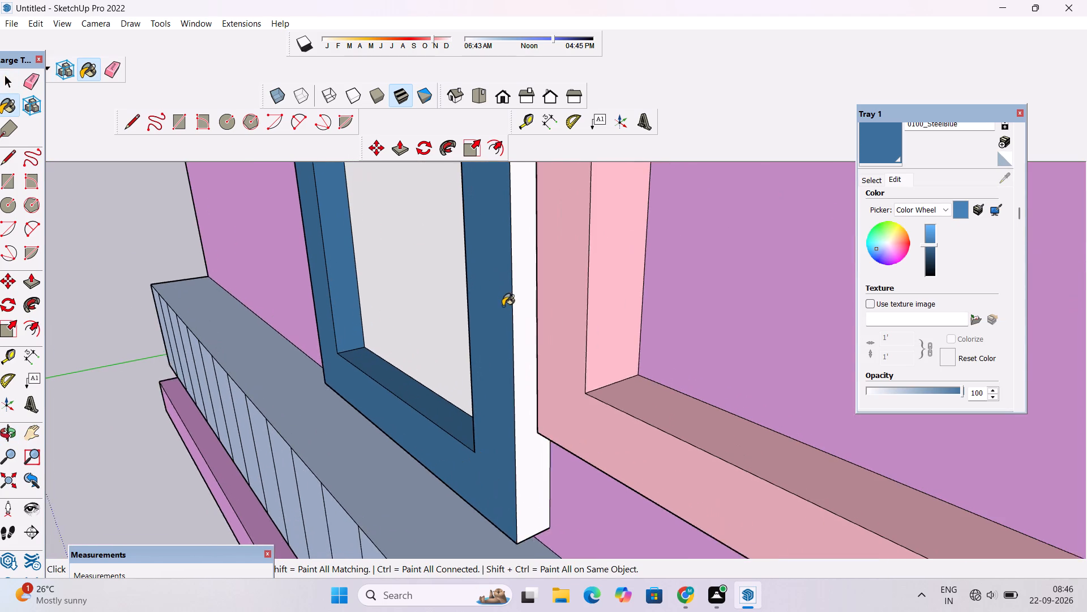
pyautogui.scroll(4, 503, 306)
pyautogui.click(530, 265)
pyautogui.scroll(-12, 544, 340)
pyautogui.press('o')
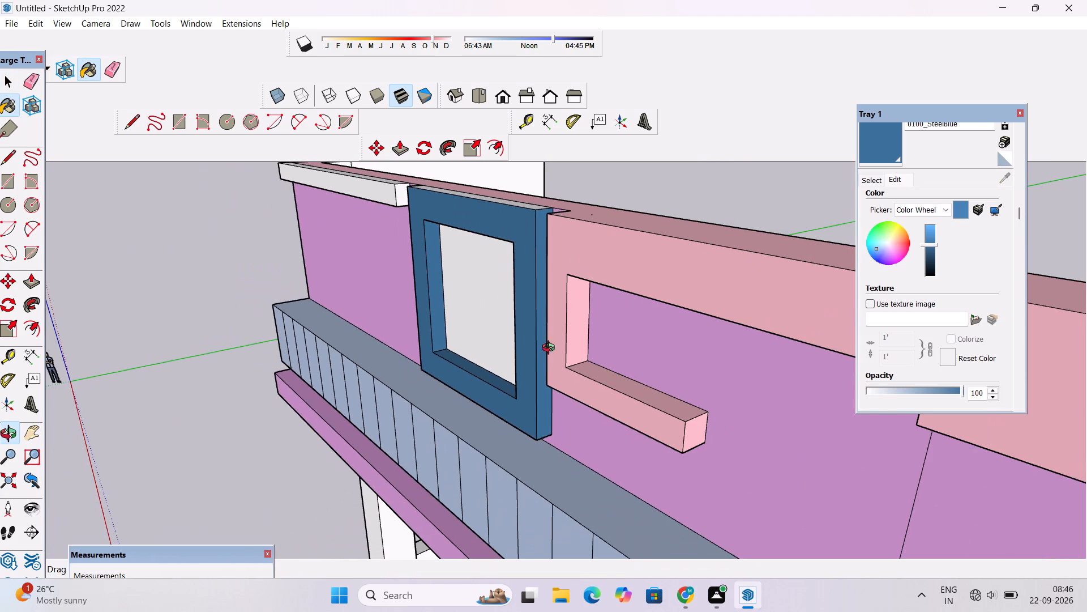
pyautogui.moveTo(444, 219); pyautogui.dragTo(469, 345)
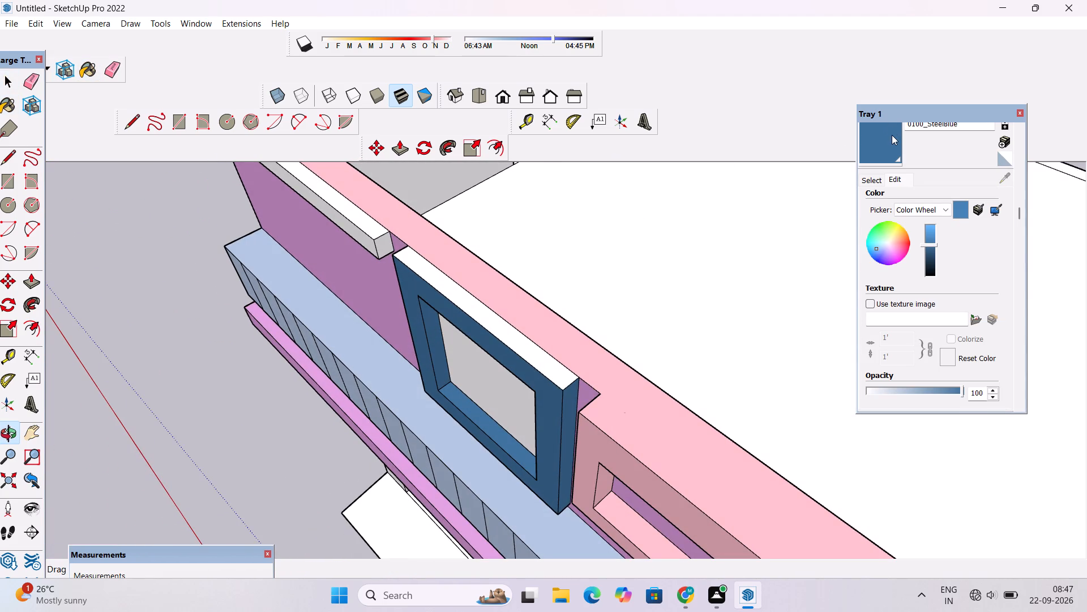
pyautogui.click(890, 136)
pyautogui.click(550, 366)
# Paint the square surround's opposite outer side face, facing away from the hooked frame, in 0100_SteelBlue.
pyautogui.press('o')
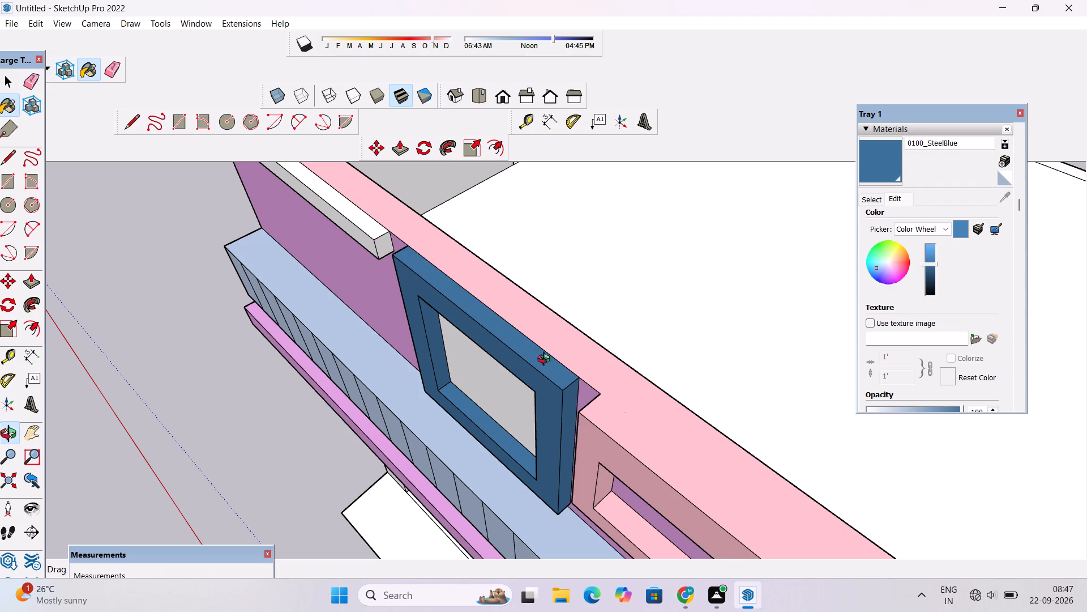
pyautogui.moveTo(330, 381); pyautogui.dragTo(646, 263)
pyautogui.keyDown('shift'); pyautogui.moveTo(646, 263); pyautogui.dragTo(473, 379); pyautogui.keyUp('shift')
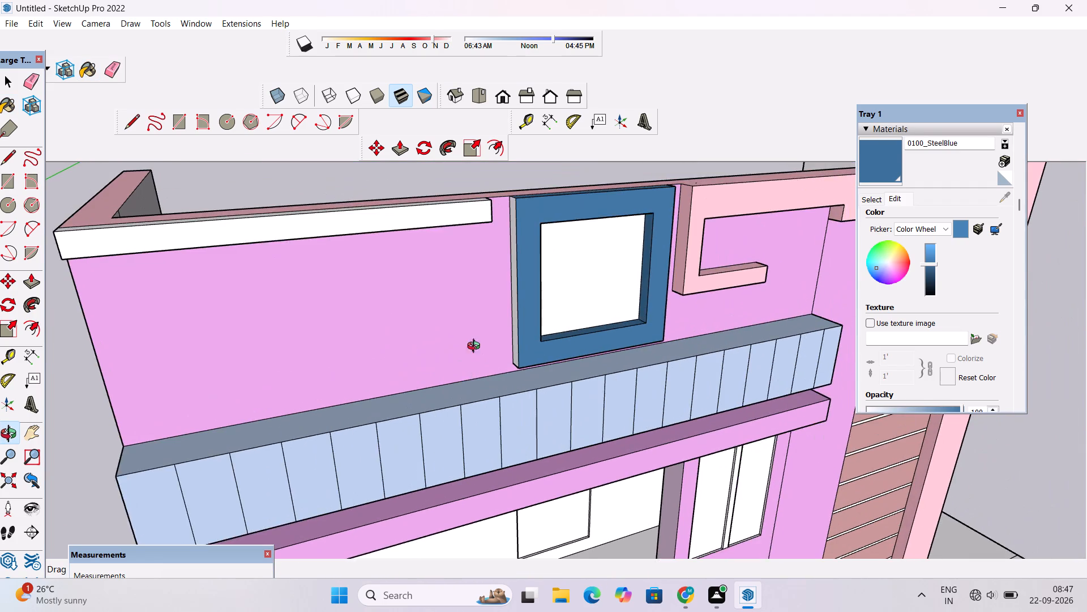
pyautogui.moveTo(491, 335); pyautogui.dragTo(558, 301)
pyautogui.click(885, 160)
pyautogui.scroll(4, 546, 247)
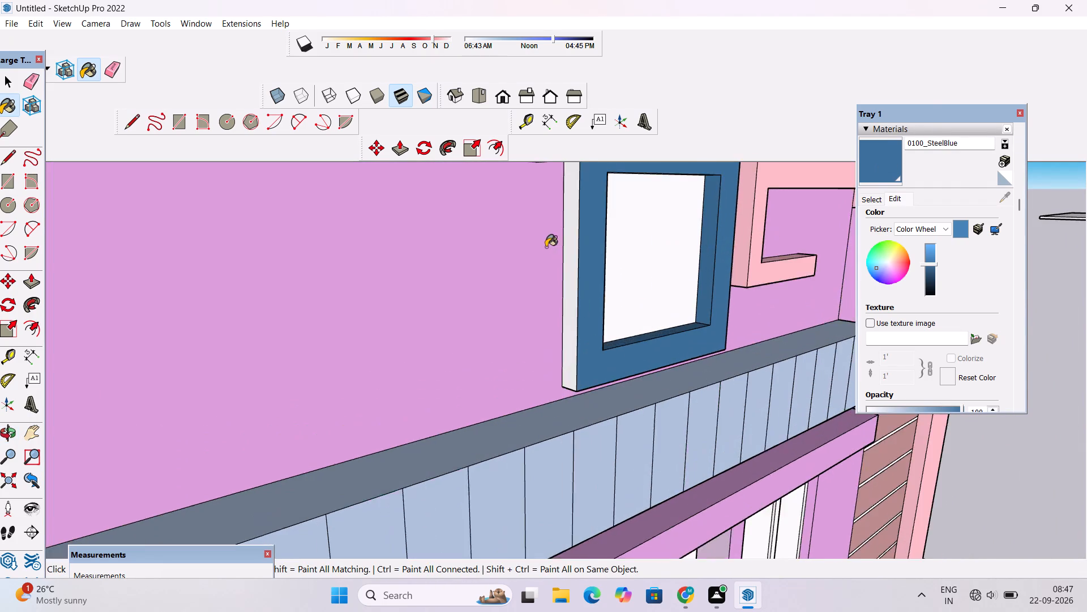
pyautogui.scroll(4, 546, 247)
pyautogui.click(580, 215)
pyautogui.scroll(-4, 355, 321)
# Paint the underside of the square window surround, just above the balcony band, in 0100_SteelBlue.
pyautogui.press('o')
pyautogui.moveTo(560, 346); pyautogui.dragTo(537, 250)
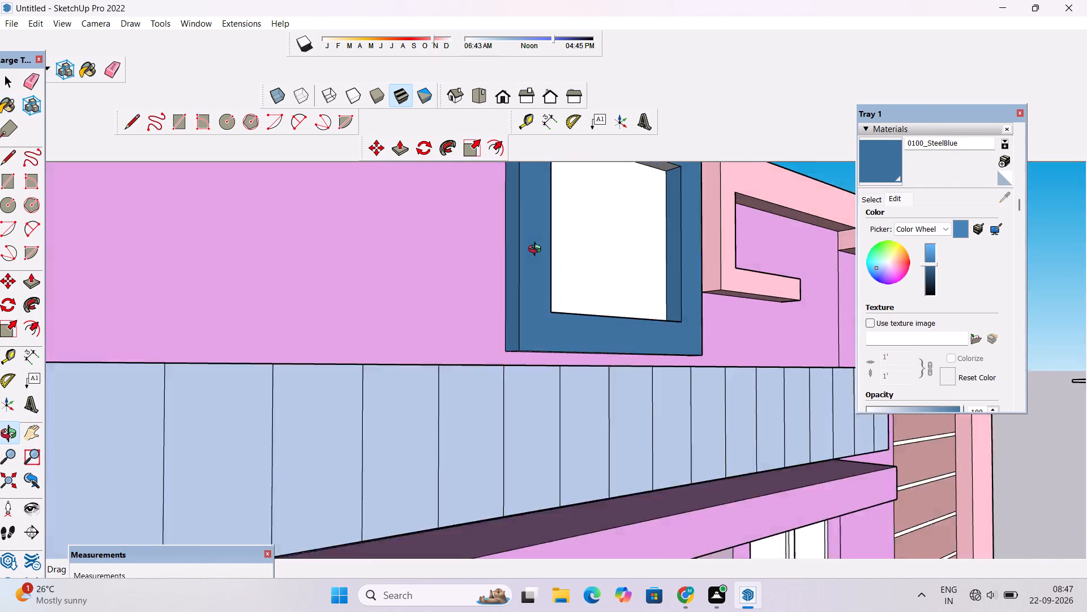
pyautogui.moveTo(537, 250); pyautogui.dragTo(523, 216)
pyautogui.scroll(3, 545, 282)
pyautogui.moveTo(588, 311); pyautogui.dragTo(561, 358)
pyautogui.scroll(14, 557, 343)
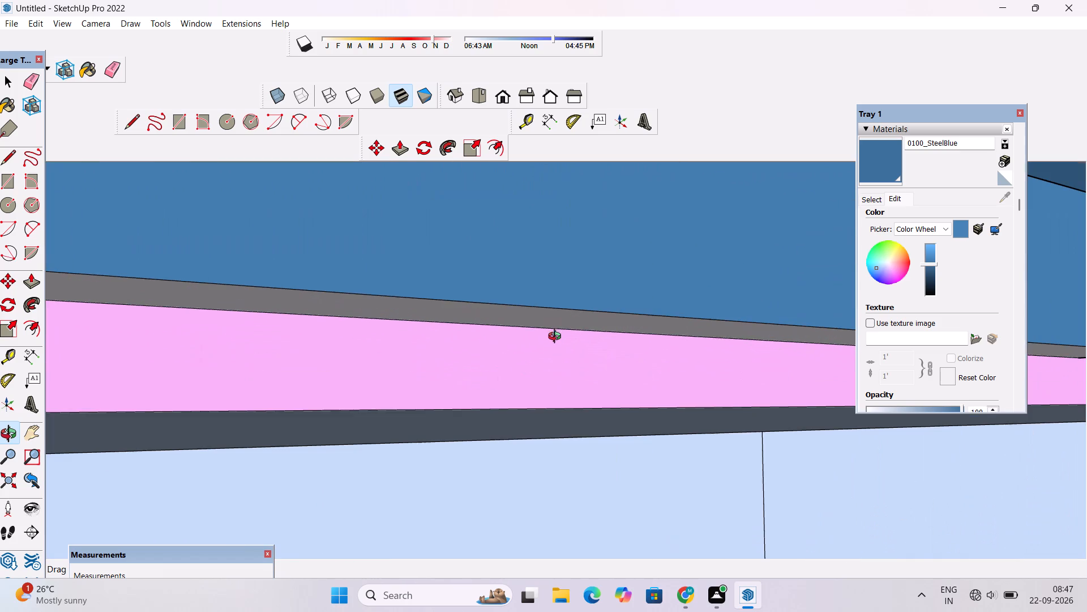
pyautogui.click(883, 165)
pyautogui.scroll(3, 717, 322)
pyautogui.click(717, 322)
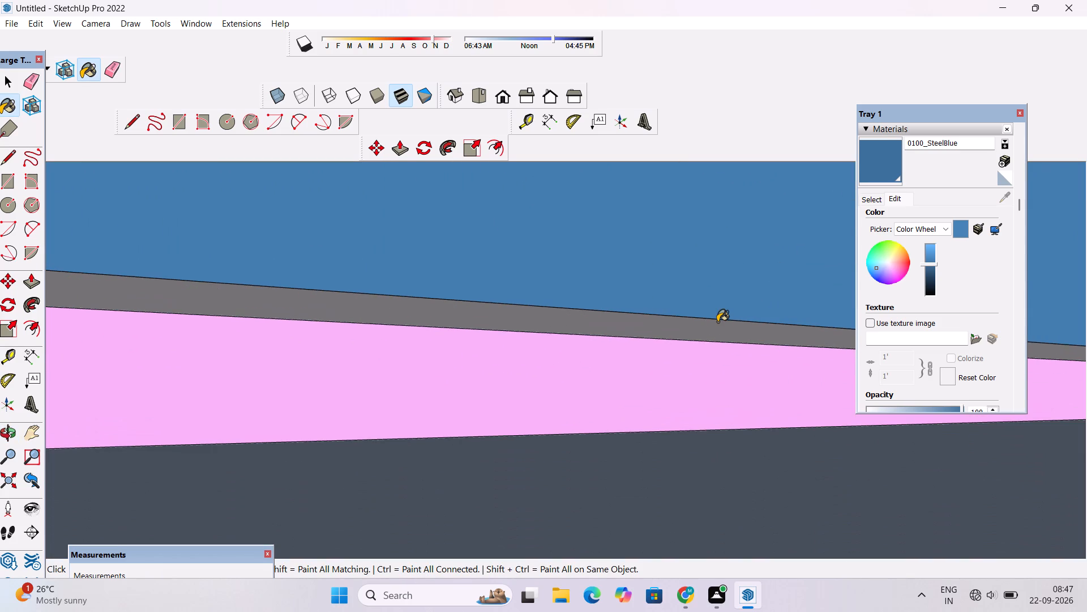
pyautogui.scroll(-10, 506, 358)
# Paint the front face of the white strip along the roof edge beside the square surround in 0110_LightSlateGray.
pyautogui.press('o')
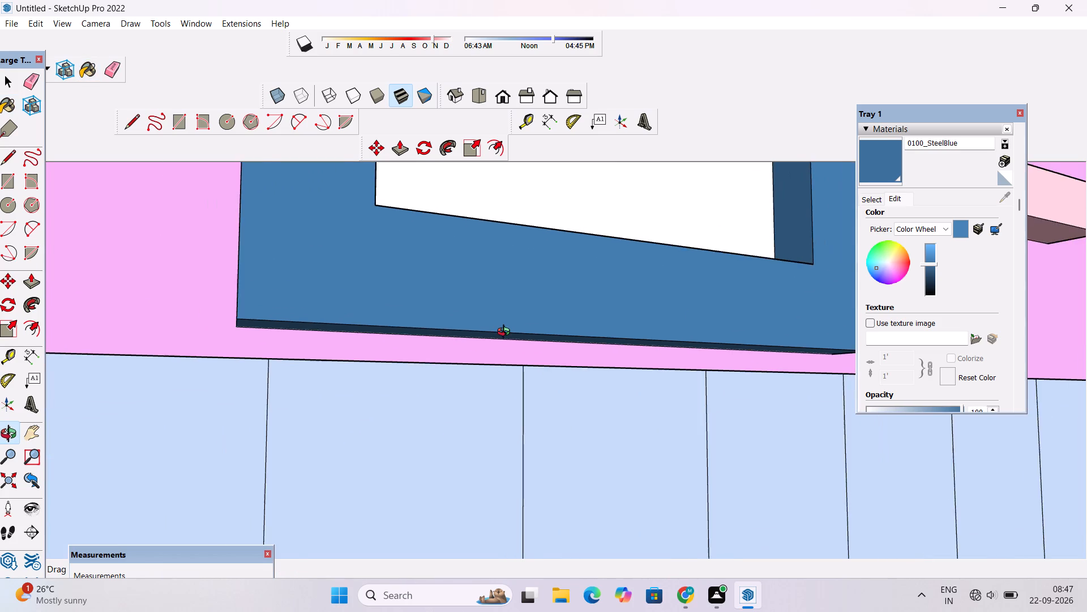
pyautogui.scroll(-2, 506, 333)
pyautogui.moveTo(506, 333); pyautogui.dragTo(420, 444)
pyautogui.scroll(-10, 409, 428)
pyautogui.click(405, 412)
pyautogui.keyDown('shift'); pyautogui.moveTo(371, 441); pyautogui.dragTo(371, 447); pyautogui.keyUp('shift')
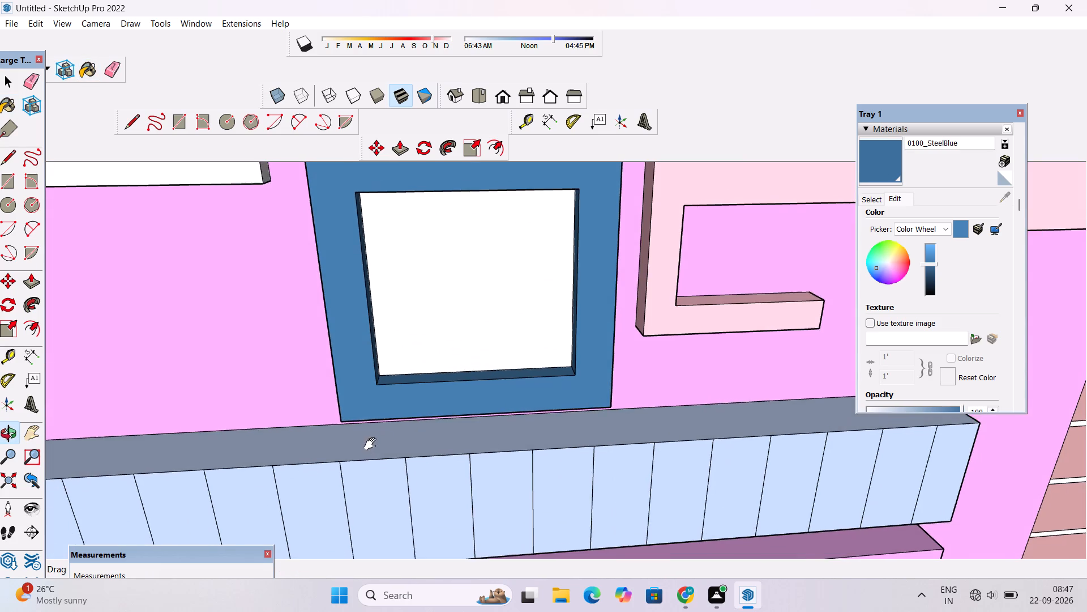
pyautogui.scroll(-6, 374, 434)
pyautogui.keyDown('shift'); pyautogui.moveTo(372, 433); pyautogui.dragTo(469, 401); pyautogui.keyUp('shift')
pyautogui.click(394, 410)
pyautogui.keyDown('shift'); pyautogui.moveTo(409, 439); pyautogui.dragTo(406, 369); pyautogui.keyUp('shift')
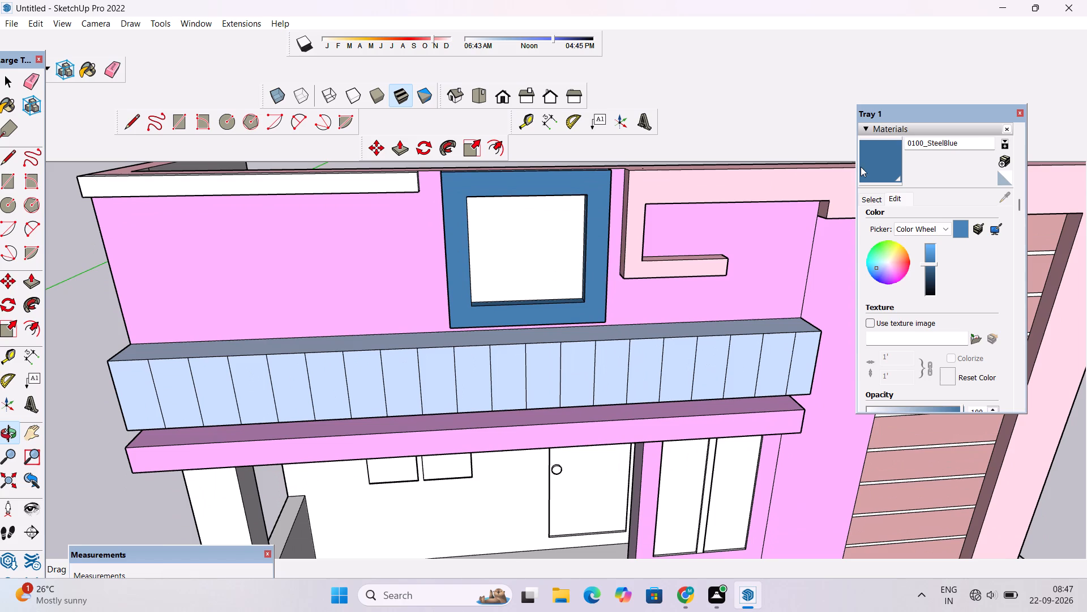
pyautogui.click(873, 198)
pyautogui.scroll(-1, 901, 275)
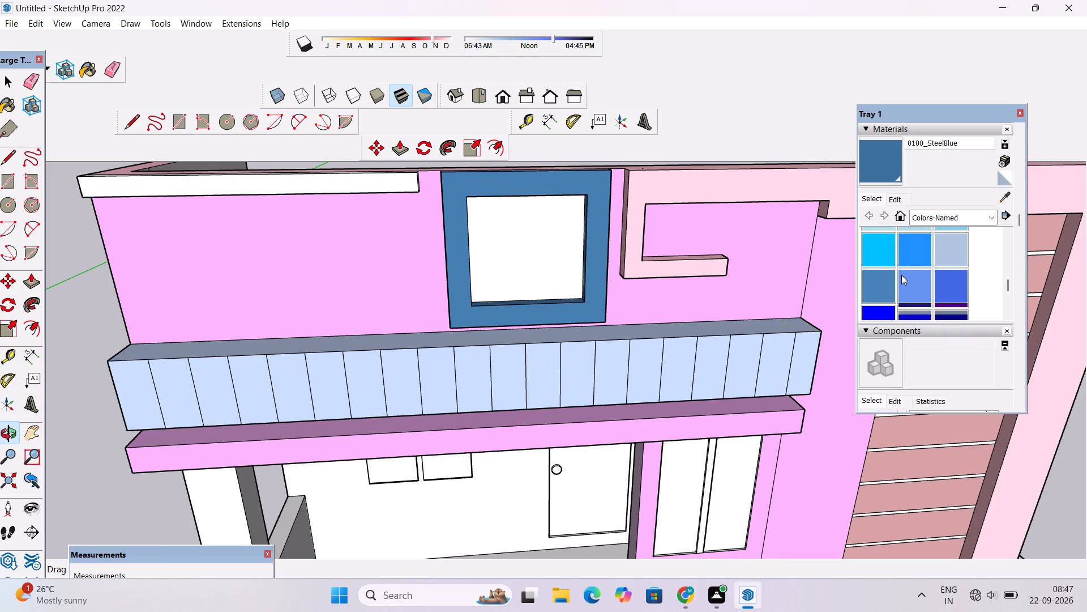
pyautogui.scroll(-1, 901, 275)
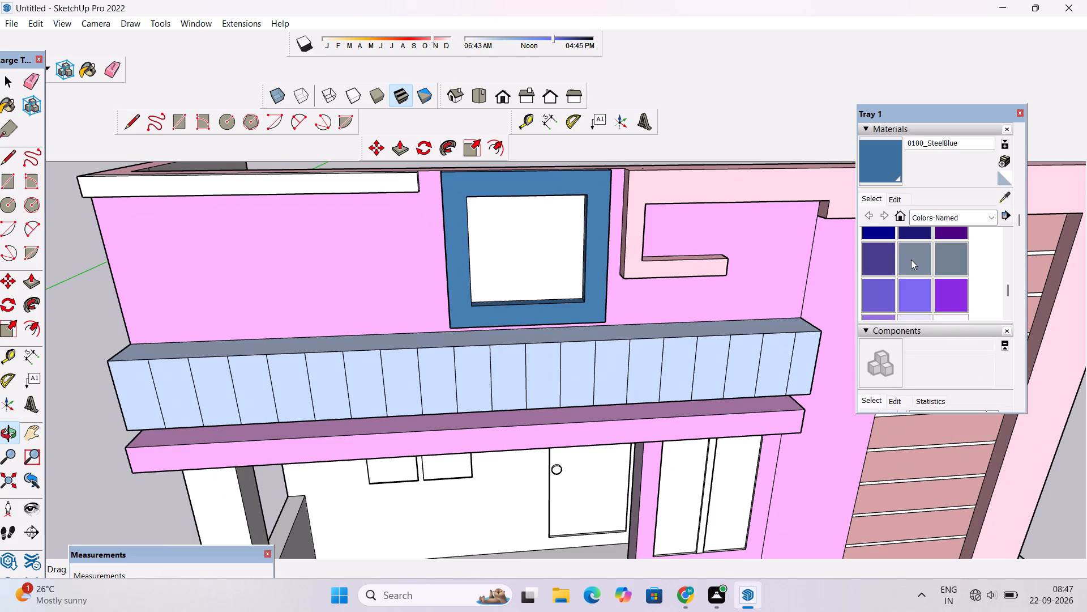
pyautogui.scroll(-1, 913, 258)
pyautogui.click(913, 258)
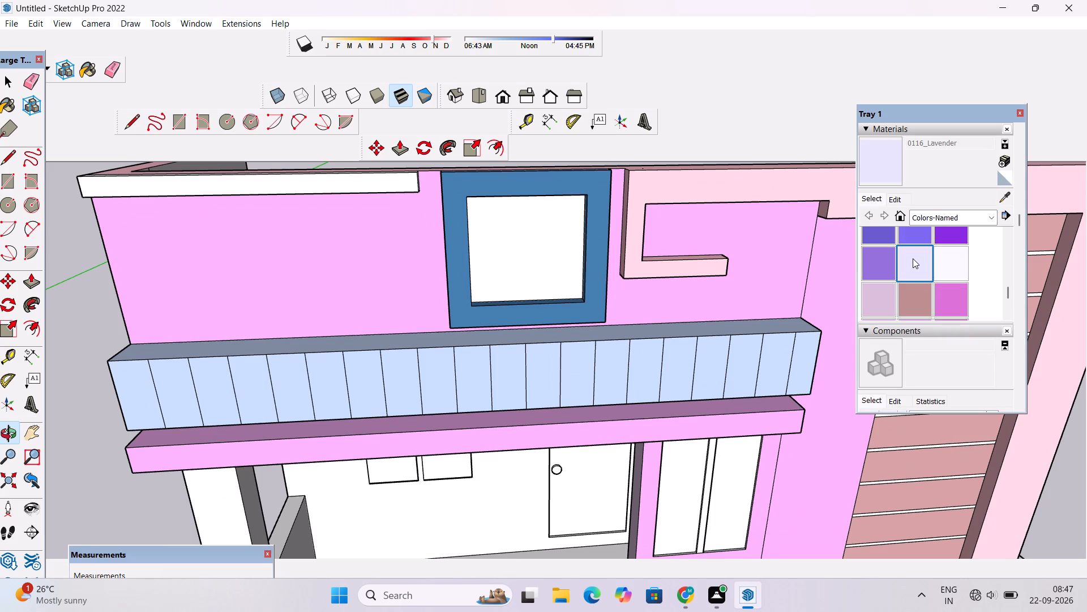
pyautogui.scroll(2, 913, 258)
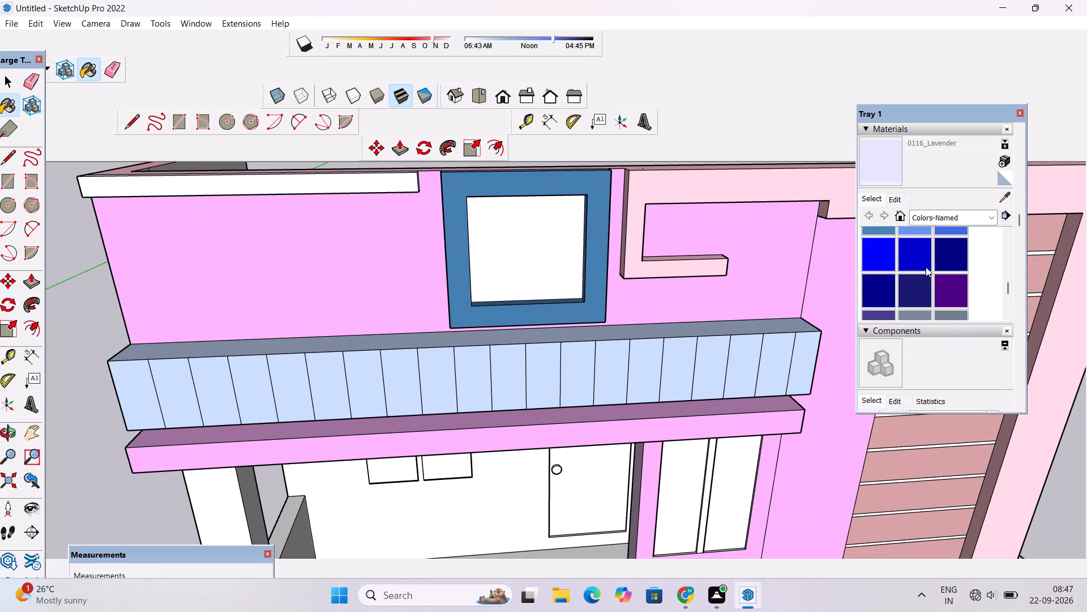
pyautogui.scroll(-1, 926, 267)
pyautogui.click(920, 260)
pyautogui.scroll(-4, 418, 278)
pyautogui.scroll(4, 350, 229)
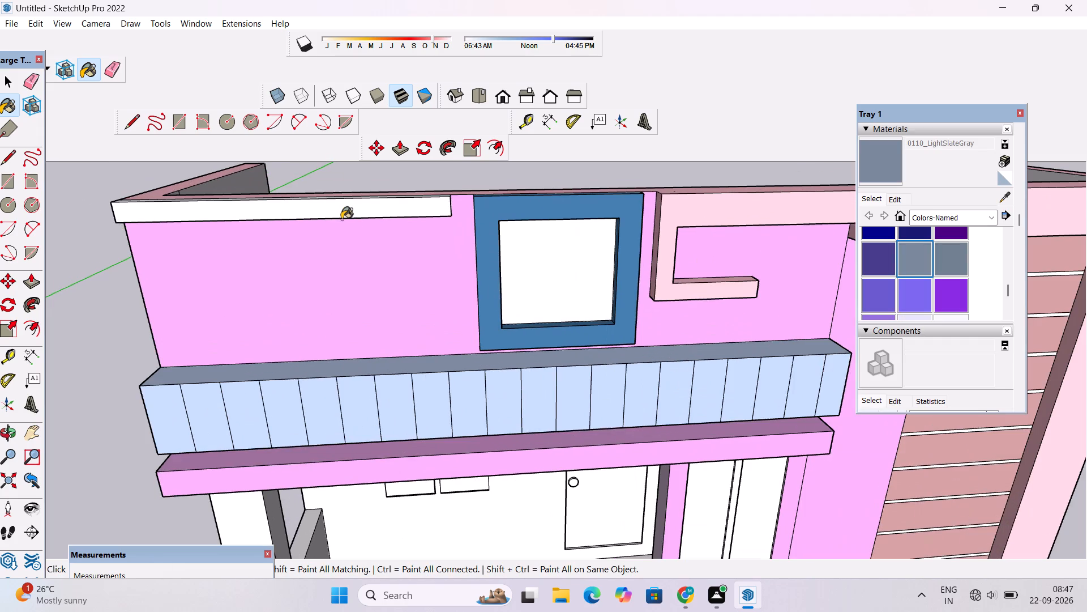
pyautogui.click(339, 213)
# Paint the roof-edge strip's end face nearest the square surround and its underside in 0110_LightSlateGray.
pyautogui.scroll(-4, 255, 226)
pyautogui.press('o')
pyautogui.moveTo(320, 286); pyautogui.dragTo(315, 267)
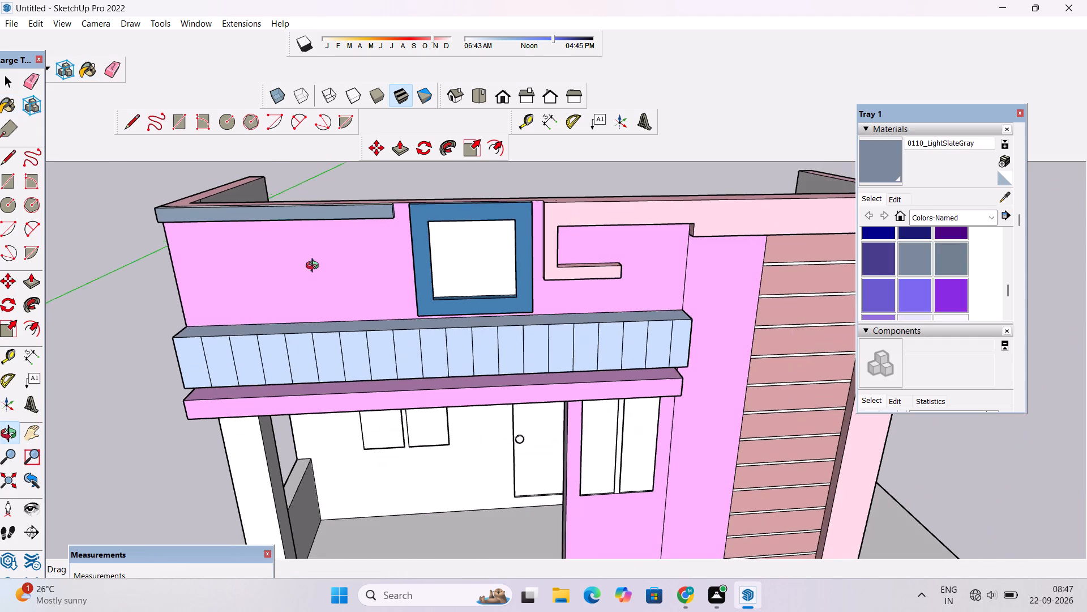
pyautogui.moveTo(315, 267); pyautogui.dragTo(306, 194)
pyautogui.keyDown('shift'); pyautogui.moveTo(303, 202); pyautogui.dragTo(316, 317); pyautogui.keyUp('shift')
pyautogui.scroll(3, 318, 320)
pyautogui.moveTo(340, 297); pyautogui.dragTo(332, 256)
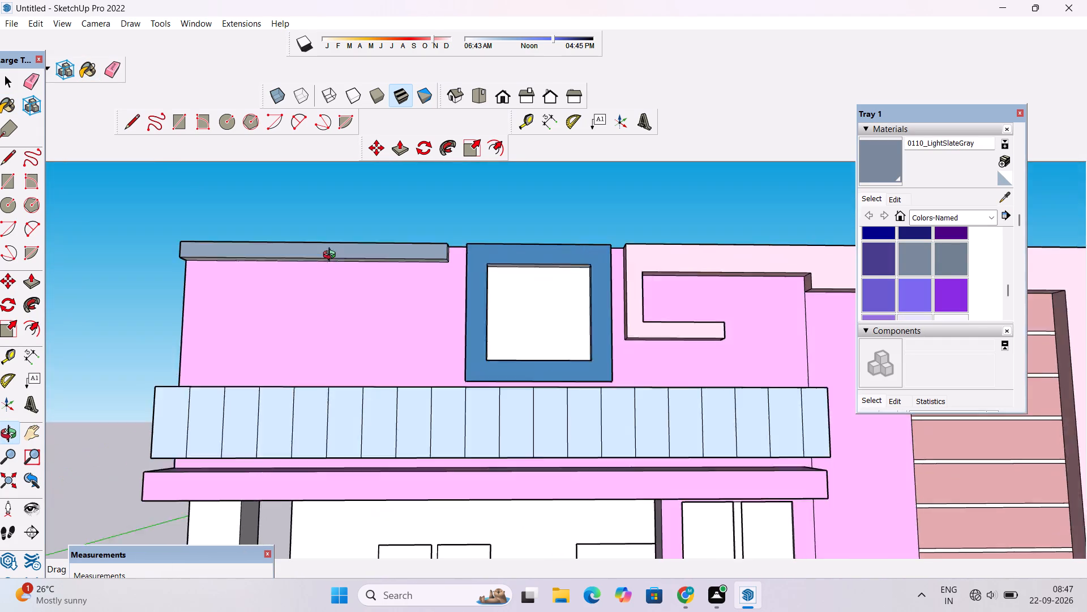
pyautogui.moveTo(332, 256); pyautogui.dragTo(328, 227)
pyautogui.scroll(10, 344, 232)
pyautogui.keyDown('shift'); pyautogui.moveTo(428, 257); pyautogui.dragTo(228, 268); pyautogui.keyUp('shift')
pyautogui.keyDown('shift'); pyautogui.scroll(-5, 153, 265); pyautogui.keyUp('shift')
pyautogui.moveTo(465, 292); pyautogui.dragTo(373, 307)
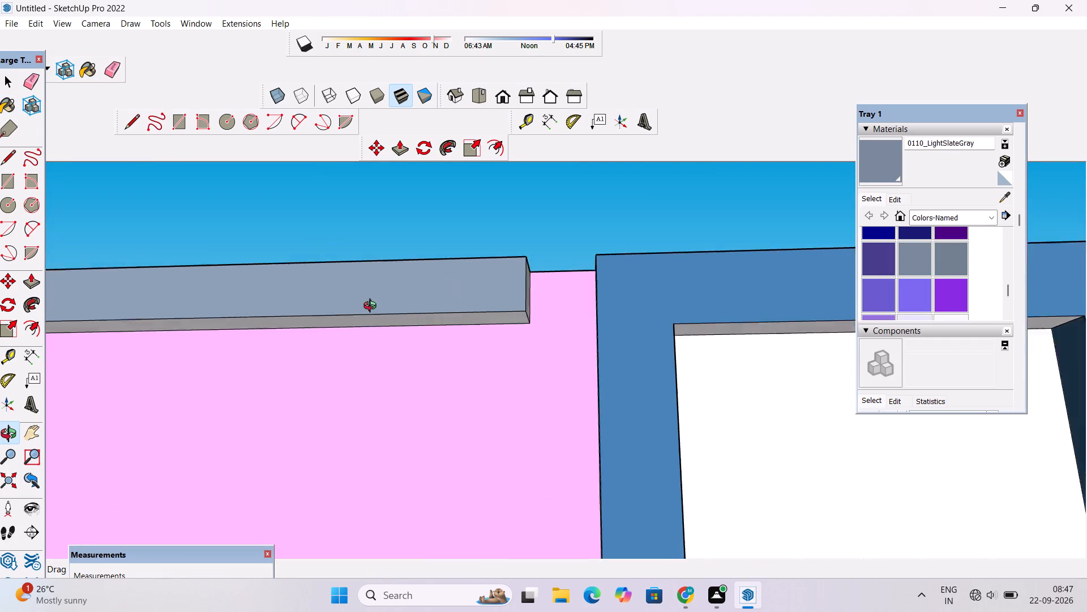
pyautogui.moveTo(373, 307); pyautogui.dragTo(316, 313)
pyautogui.click(884, 155)
pyautogui.scroll(4, 553, 270)
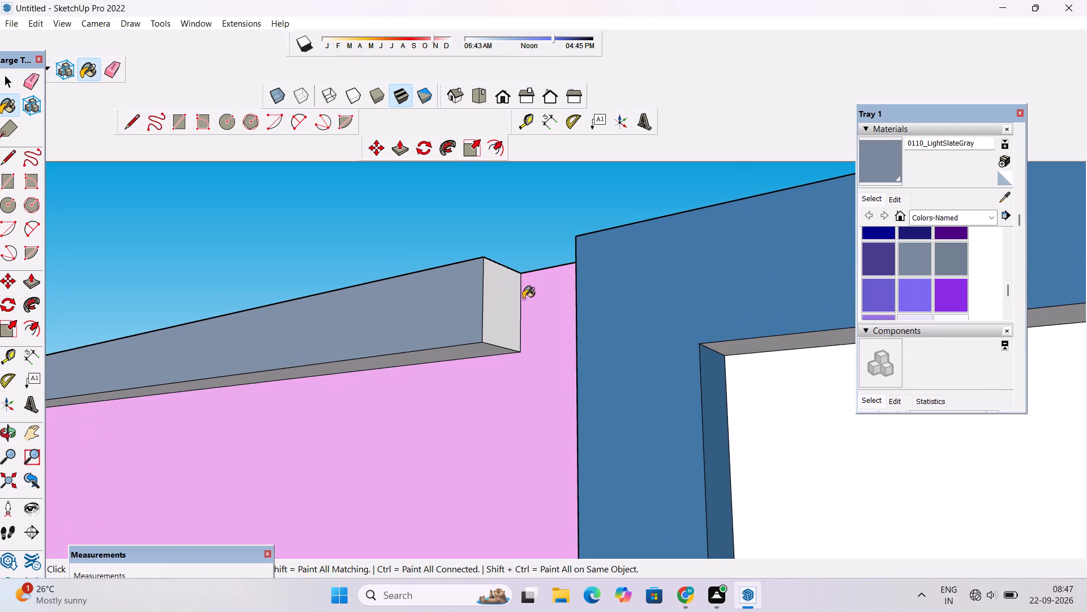
pyautogui.click(511, 303)
pyautogui.scroll(8, 494, 366)
pyautogui.click(466, 312)
pyautogui.scroll(-2, 355, 317)
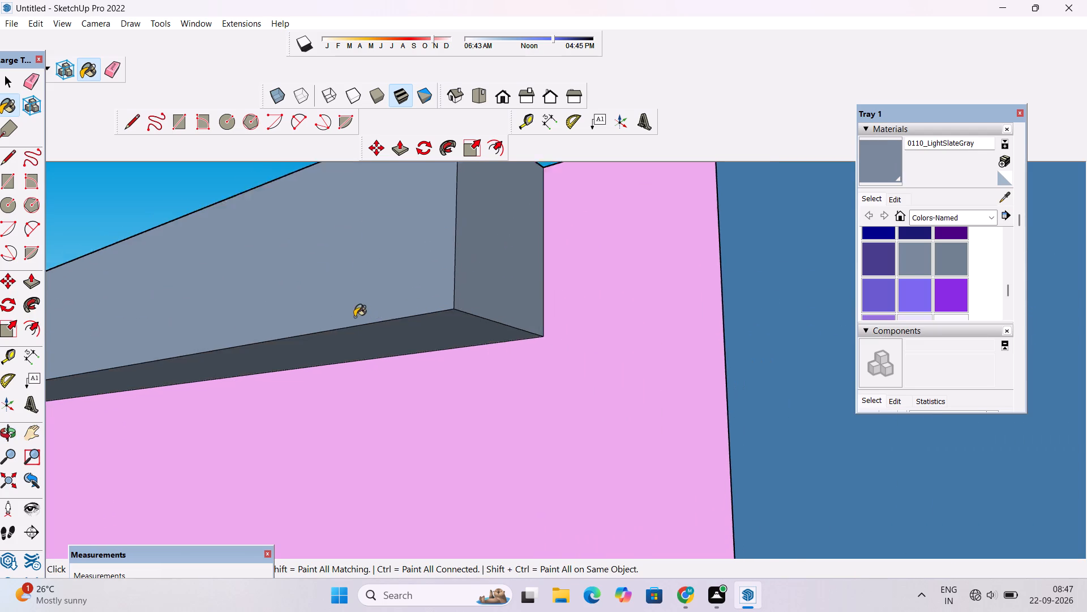
# Paint the back wall of the front porch with the Stone Coursed Rough material from Brick, Cladding and Siding.
pyautogui.scroll(-15, 354, 317)
pyautogui.press('o')
pyautogui.moveTo(387, 313); pyautogui.dragTo(615, 450)
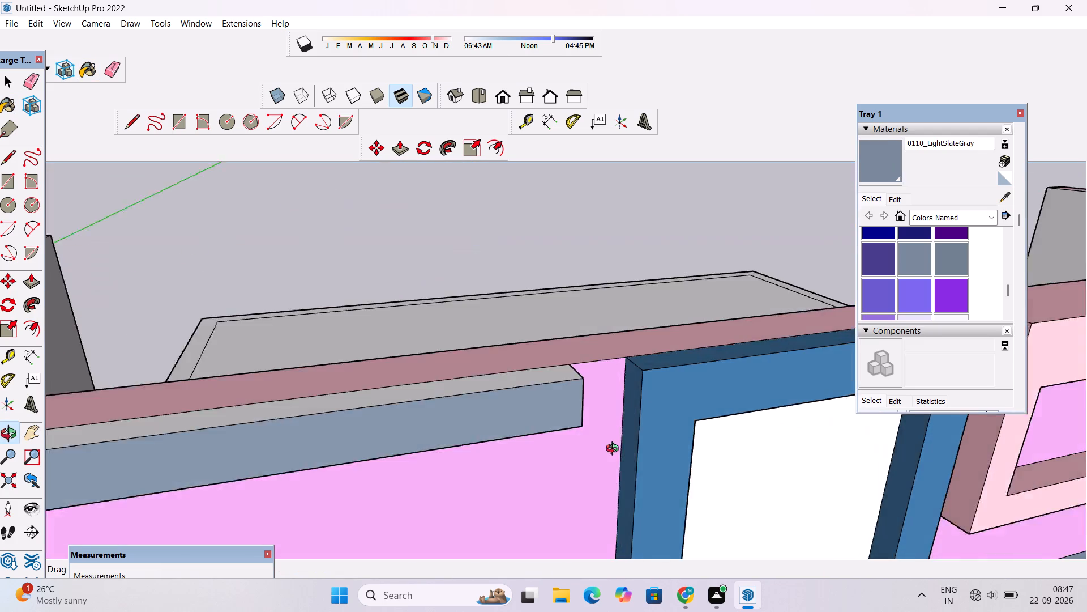
pyautogui.moveTo(615, 450); pyautogui.dragTo(398, 362)
pyautogui.scroll(-16, 389, 341)
pyautogui.moveTo(408, 348); pyautogui.dragTo(467, 405)
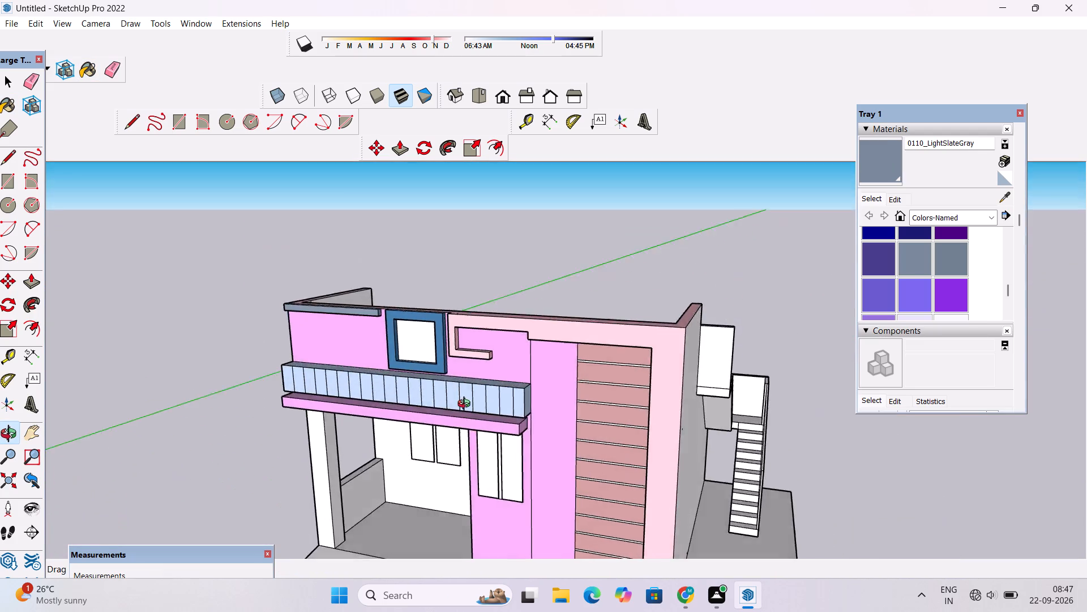
pyautogui.moveTo(467, 405); pyautogui.dragTo(507, 428)
pyautogui.moveTo(523, 447); pyautogui.dragTo(568, 405)
pyautogui.moveTo(583, 450); pyautogui.dragTo(496, 307)
pyautogui.scroll(-4, 493, 303)
pyautogui.moveTo(498, 351); pyautogui.dragTo(512, 373)
pyautogui.moveTo(517, 376); pyautogui.dragTo(521, 376)
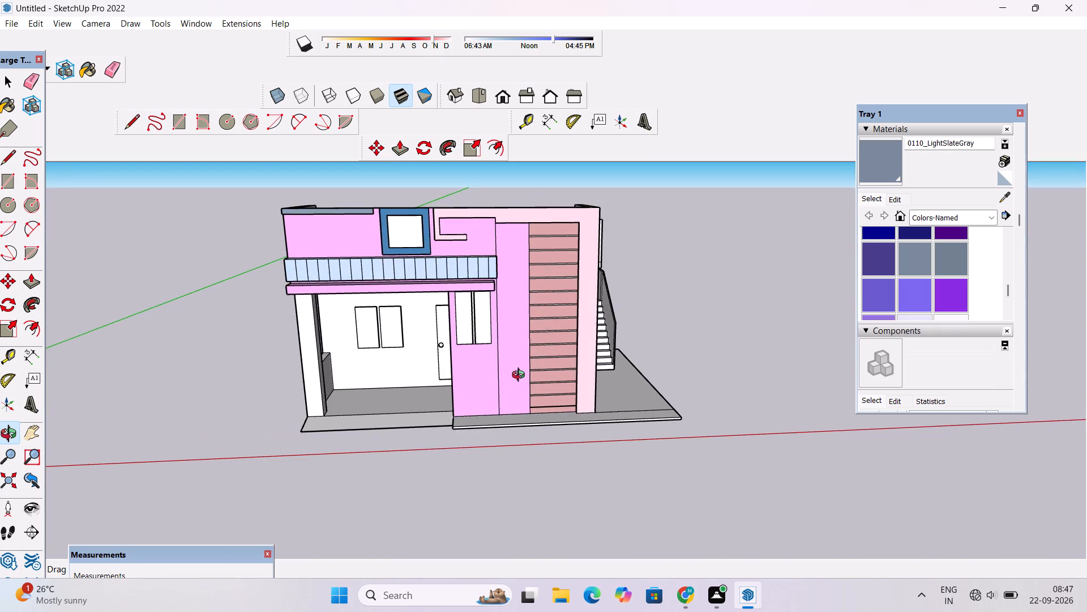
pyautogui.moveTo(521, 376); pyautogui.dragTo(520, 362)
pyautogui.click(947, 219)
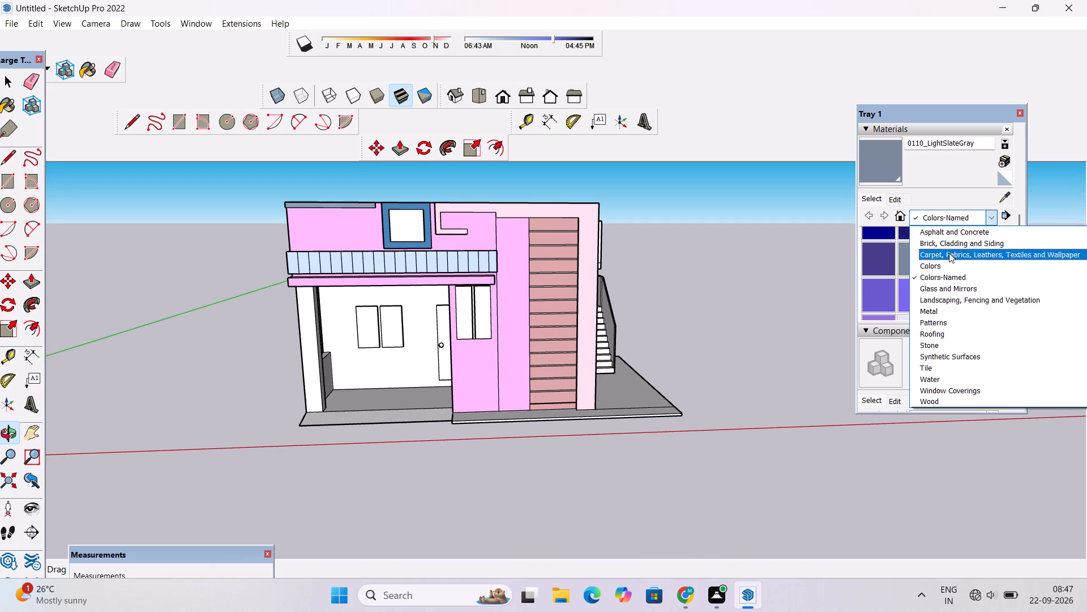
pyautogui.click(945, 241)
pyautogui.scroll(-5, 945, 282)
pyautogui.scroll(1, 880, 263)
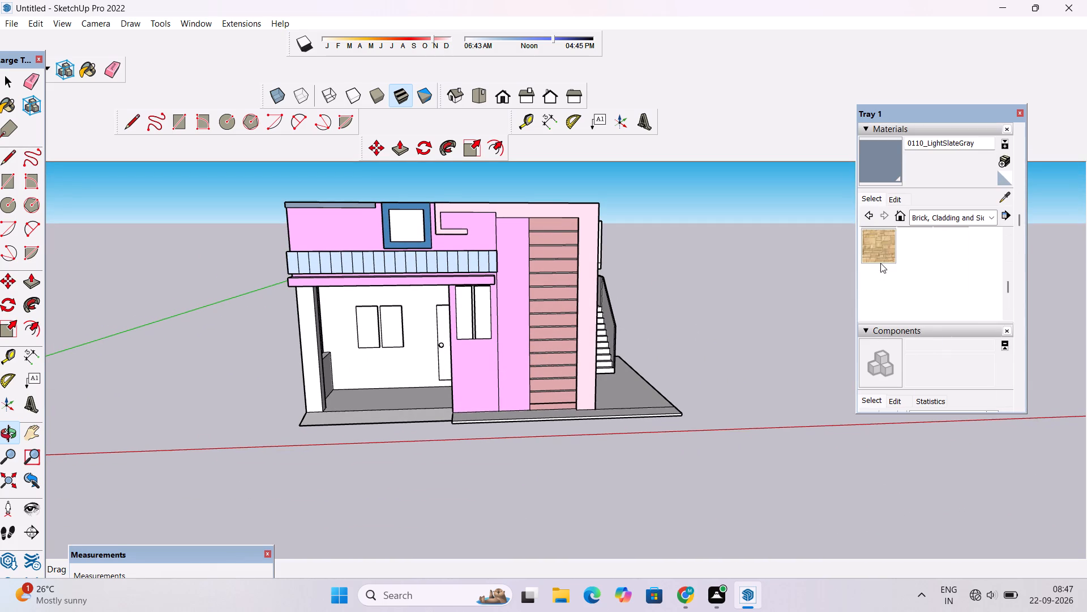
pyautogui.scroll(2, 880, 263)
pyautogui.scroll(-1, 893, 284)
pyautogui.click(885, 274)
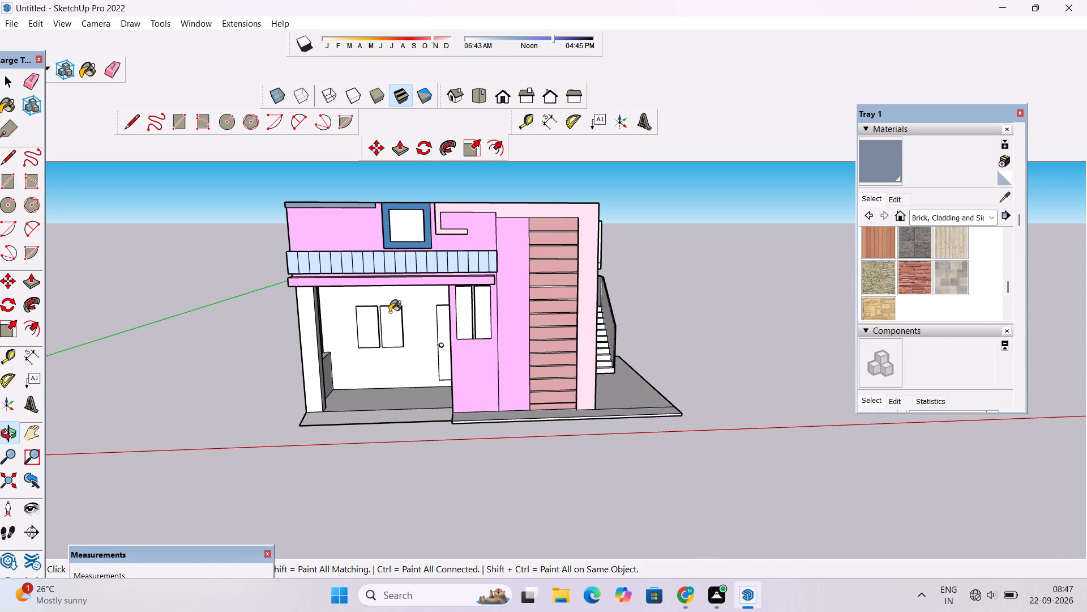
pyautogui.click(406, 305)
# Paint the porch corner pillar's front, inner side and outer side faces in Stone Coursed Rough.
pyautogui.scroll(4, 414, 343)
pyautogui.scroll(4, 366, 348)
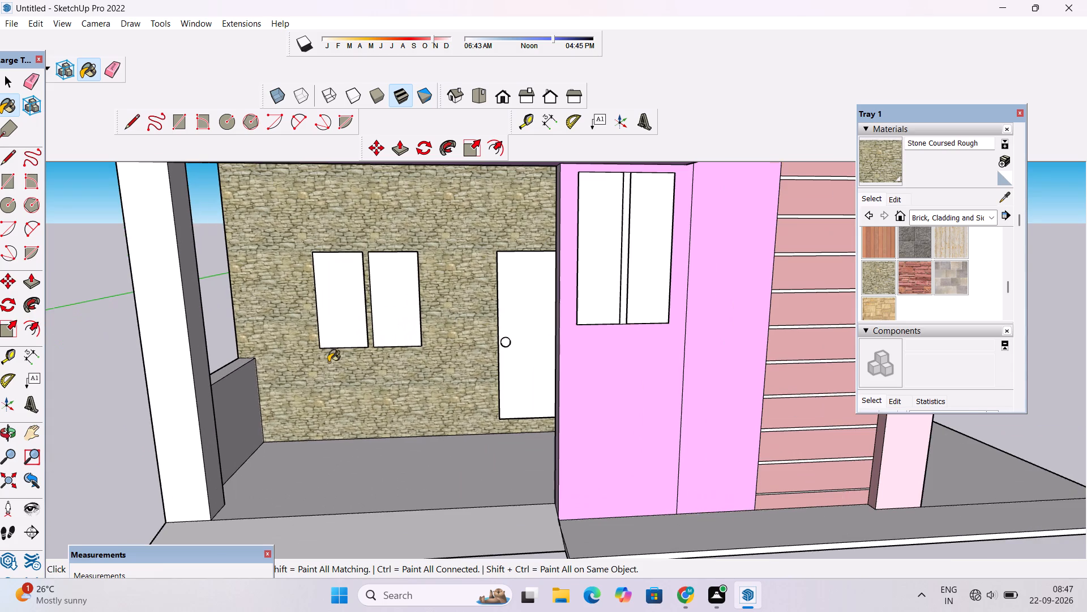
pyautogui.click(170, 402)
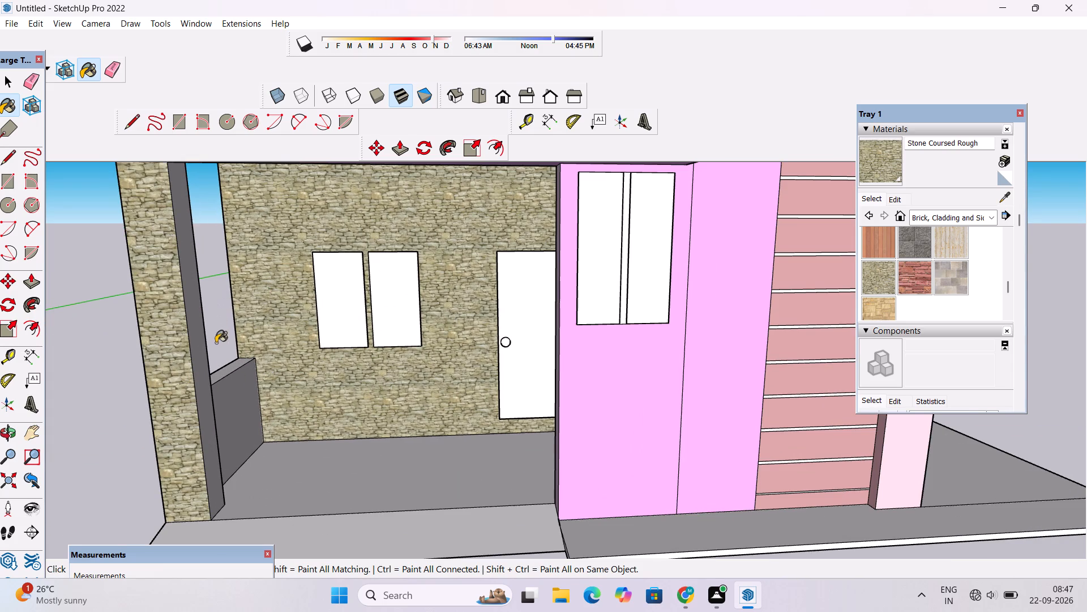
pyautogui.click(203, 371)
pyautogui.press('o')
pyautogui.moveTo(202, 377); pyautogui.dragTo(405, 329)
pyautogui.scroll(-5, 403, 301)
pyautogui.moveTo(418, 325); pyautogui.dragTo(447, 364)
pyautogui.moveTo(451, 379); pyautogui.dragTo(453, 324)
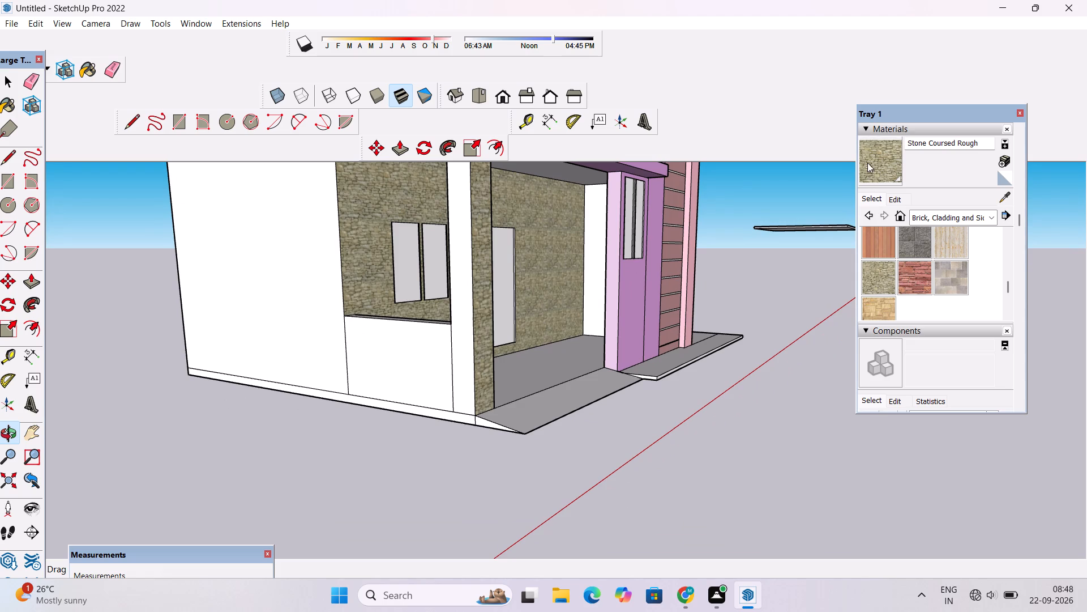
pyautogui.click(867, 163)
pyautogui.click(468, 312)
# Paint the outer and inner faces of the low wall beside the porch pillar in Stone Coursed Rough.
pyautogui.click(434, 354)
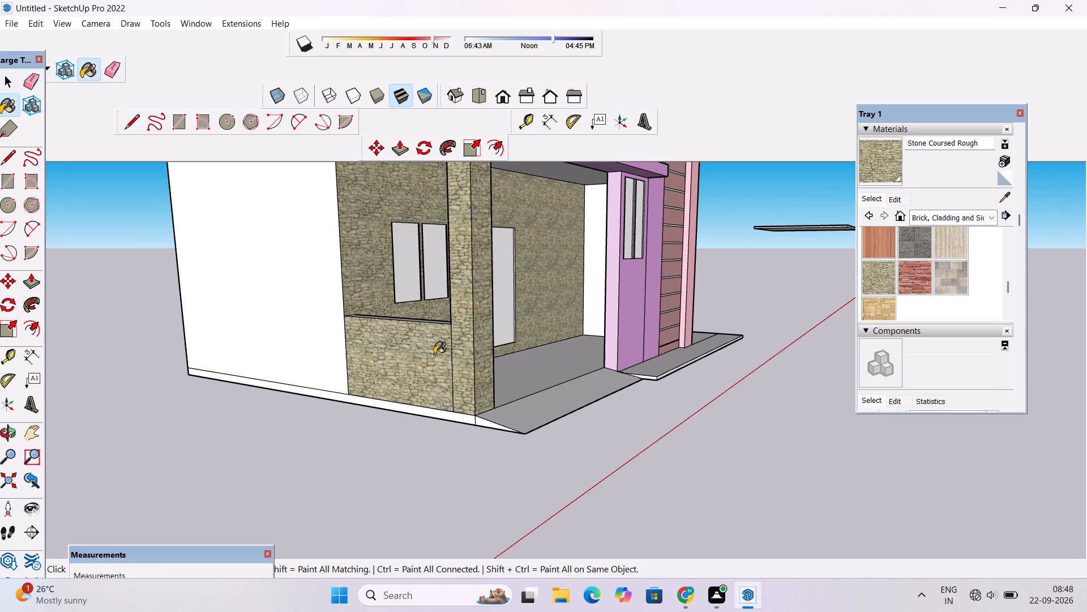
pyautogui.press('o')
pyautogui.moveTo(633, 361); pyautogui.dragTo(374, 393)
pyautogui.scroll(3, 335, 377)
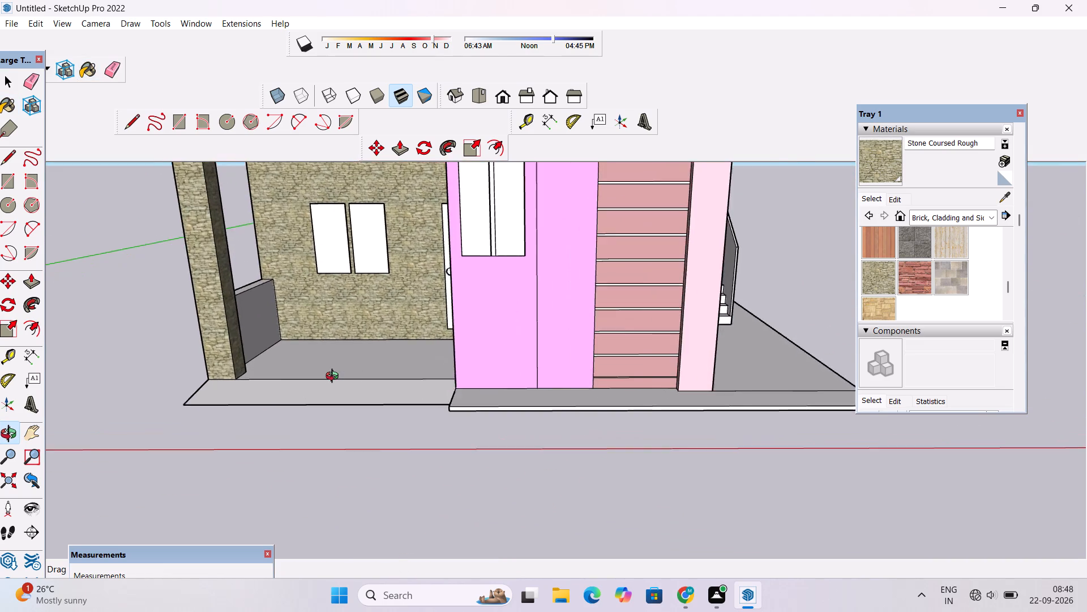
pyautogui.keyDown('shift'); pyautogui.moveTo(335, 377); pyautogui.dragTo(390, 450); pyautogui.keyUp('shift')
pyautogui.click(878, 155)
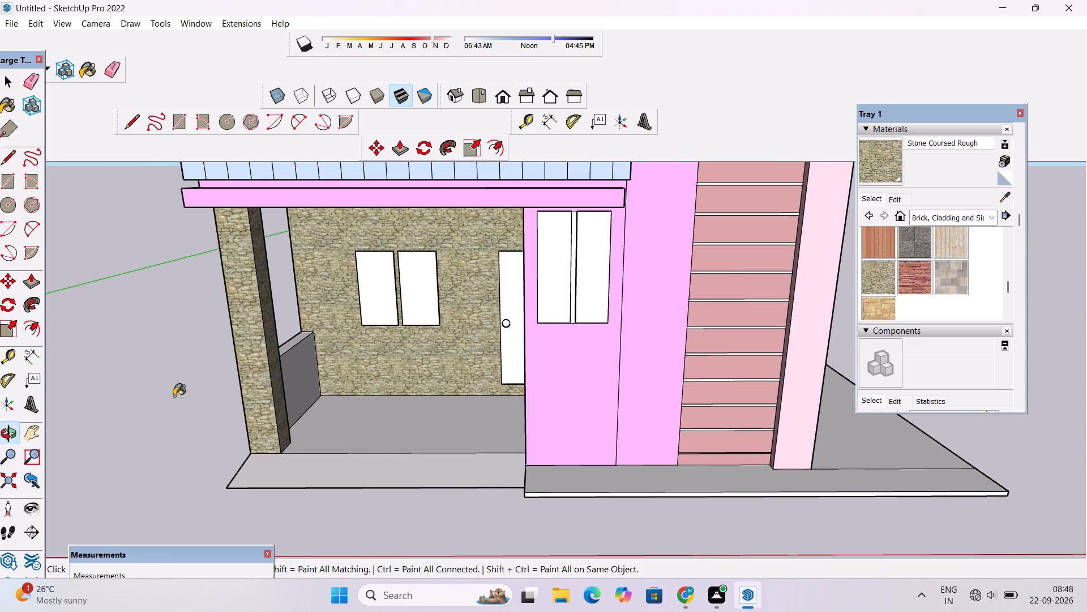
pyautogui.click(291, 366)
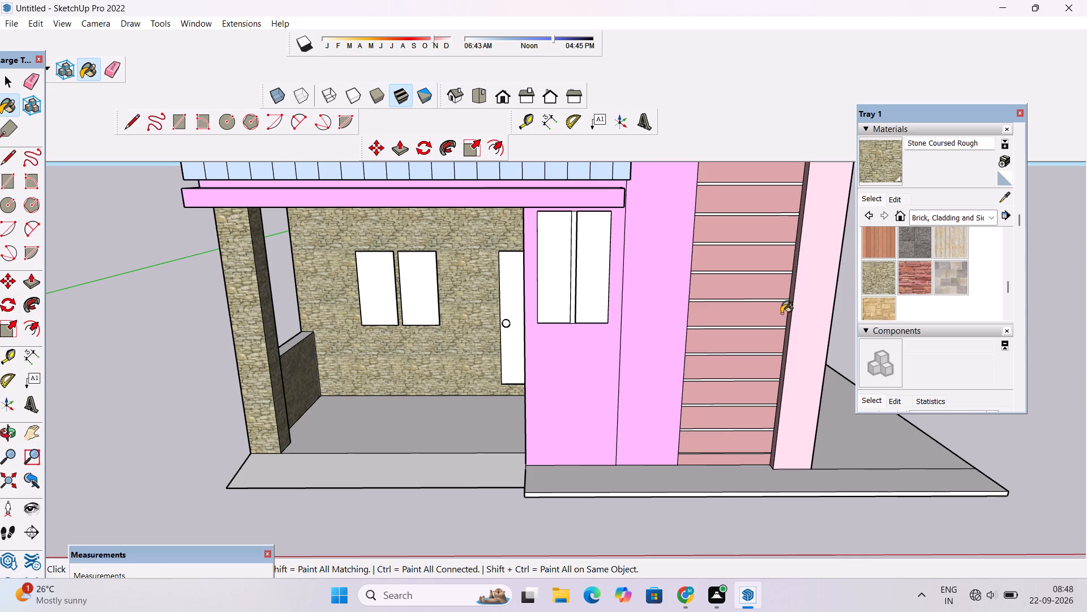
# Paint both window panes in the porch's stone wall with Translucent Glass Gray from Glass and Mirrors.
pyautogui.click(968, 219)
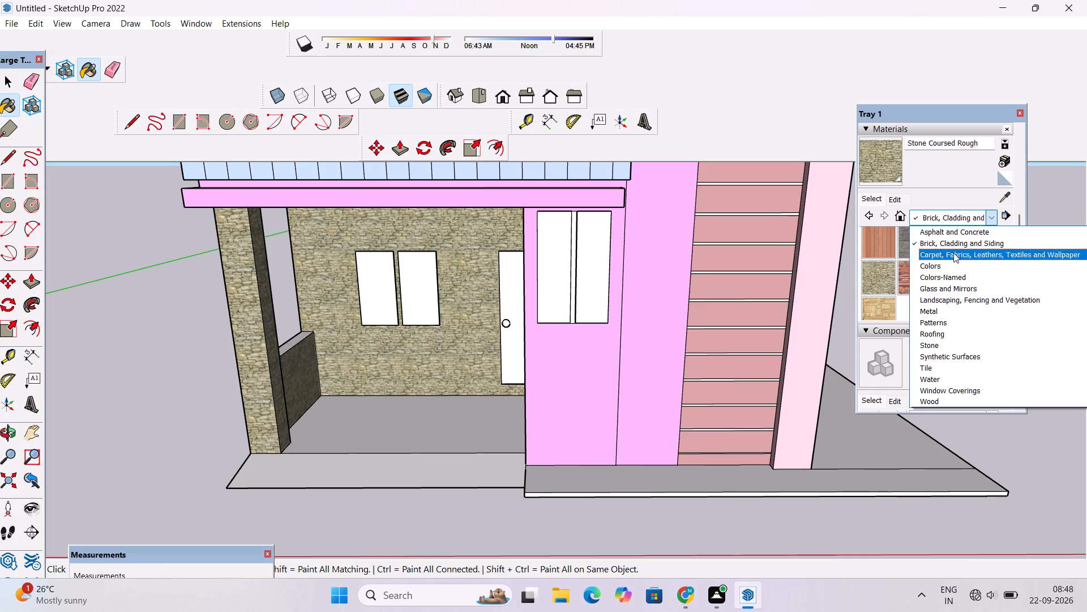
pyautogui.click(958, 290)
pyautogui.scroll(-1, 921, 295)
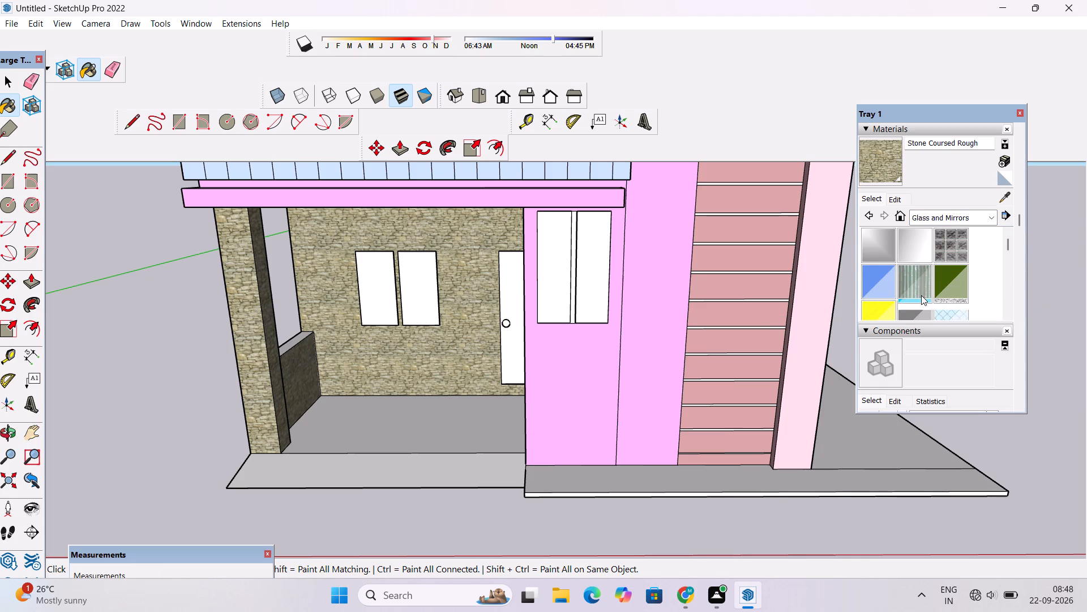
pyautogui.click(913, 247)
pyautogui.click(375, 280)
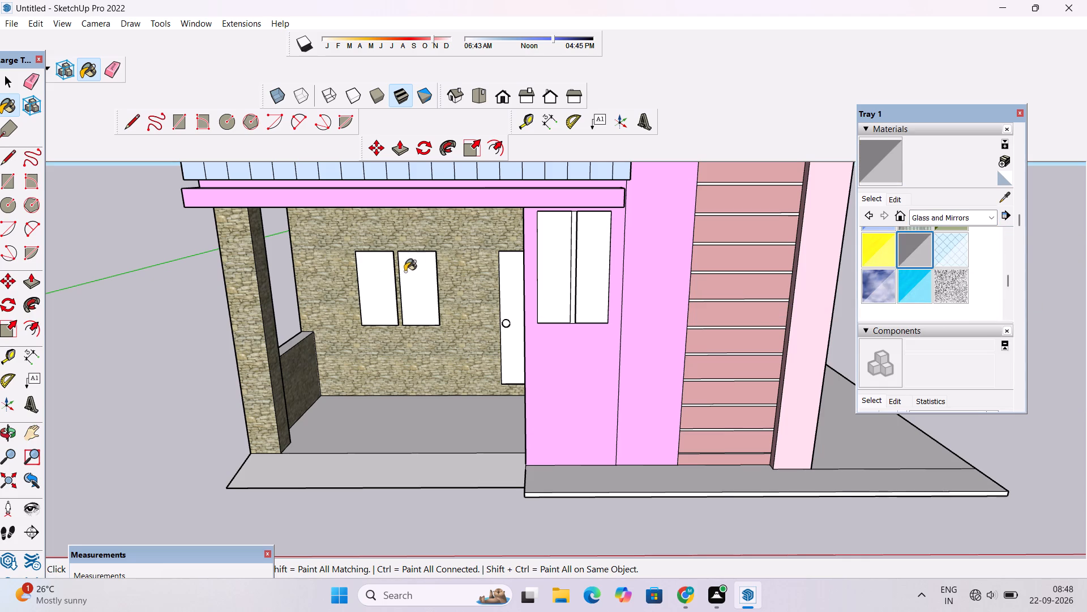
pyautogui.click(417, 271)
# Paint the porch door in 0018_Brown from the Colors-Named collection.
pyautogui.scroll(-2, 474, 338)
pyautogui.press('o')
pyautogui.moveTo(462, 382); pyautogui.dragTo(508, 343)
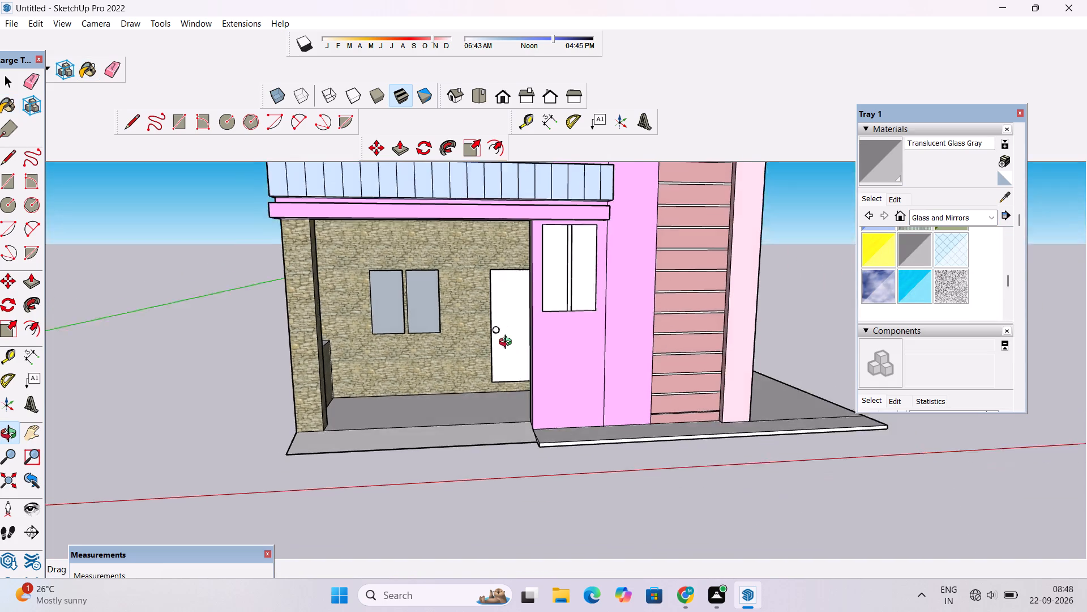
pyautogui.moveTo(508, 343); pyautogui.dragTo(511, 339)
pyautogui.scroll(-2, 511, 339)
pyautogui.keyDown('shift'); pyautogui.moveTo(511, 339); pyautogui.dragTo(476, 425); pyautogui.keyUp('shift')
pyautogui.moveTo(436, 422); pyautogui.dragTo(498, 415)
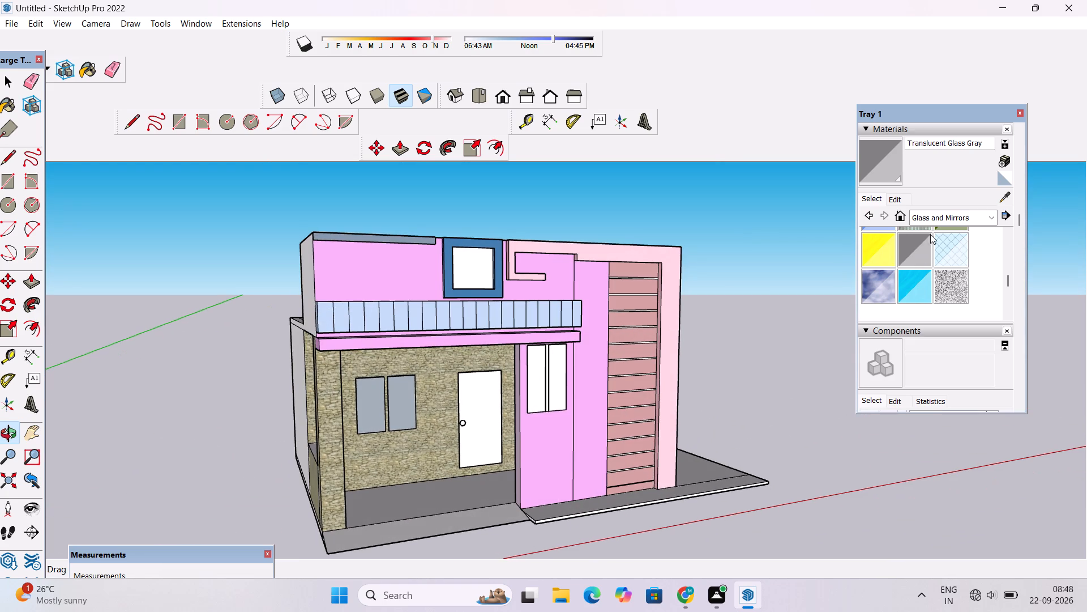
pyautogui.click(947, 216)
pyautogui.click(962, 277)
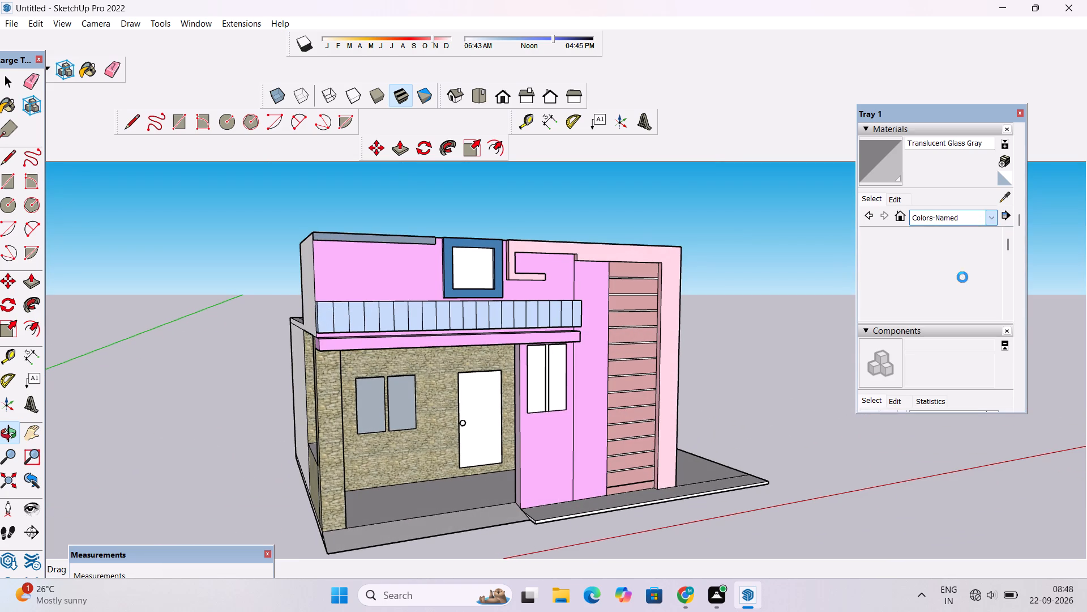
pyautogui.scroll(-2, 962, 277)
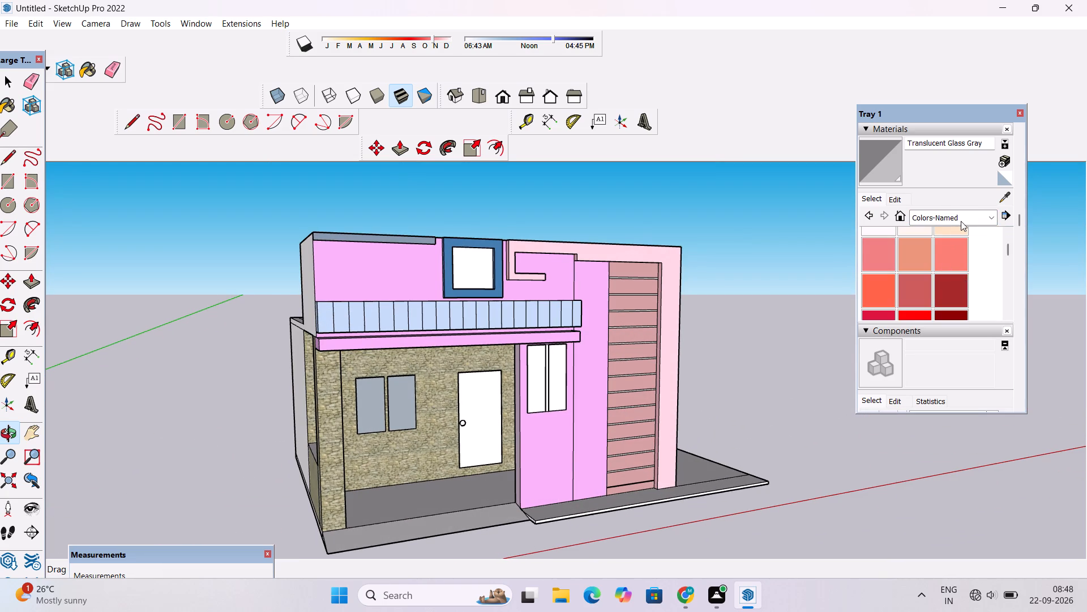
pyautogui.click(961, 220)
pyautogui.click(961, 220)
pyautogui.click(942, 292)
pyautogui.scroll(4, 445, 357)
pyautogui.click(506, 402)
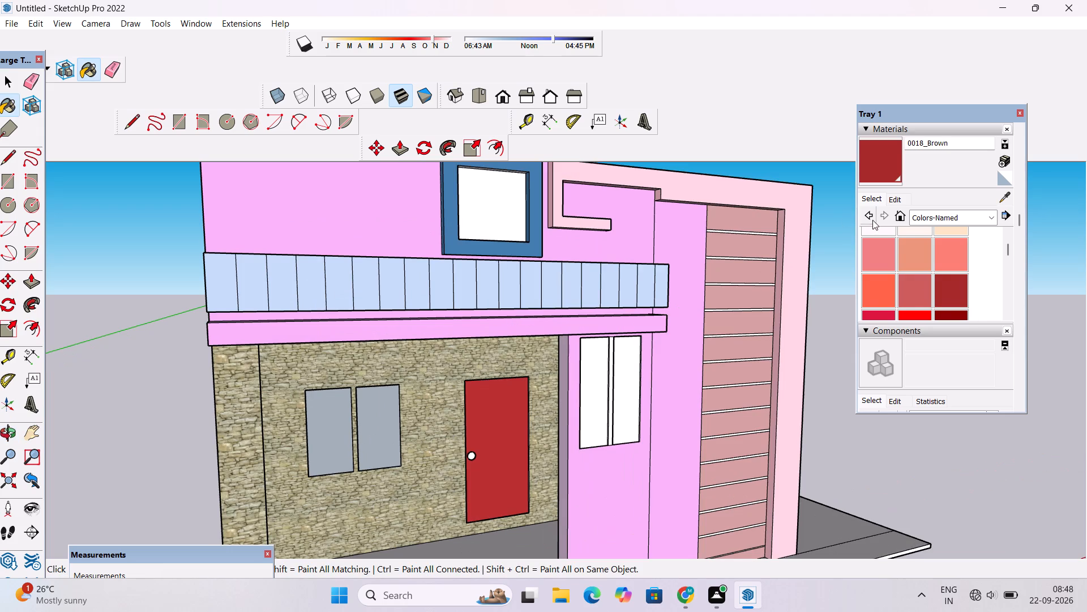
# Darken the 0018_Brown material used on the door to a deep maroon.
pyautogui.click(901, 198)
pyautogui.doubleClick(928, 269)
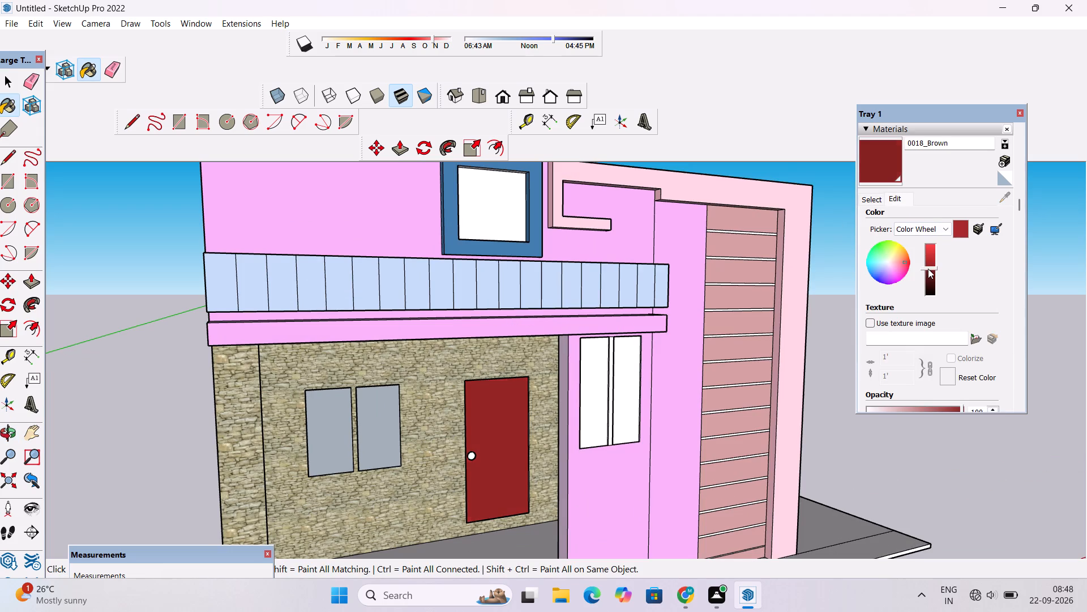
pyautogui.click(928, 273)
pyautogui.doubleClick(928, 278)
pyautogui.press('o')
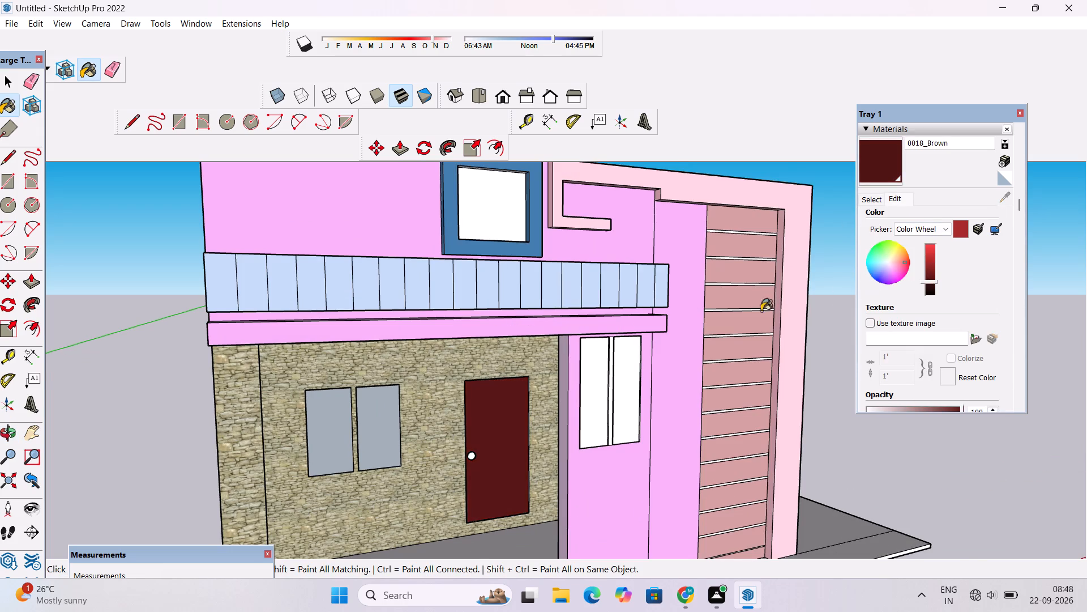
pyautogui.scroll(-5, 542, 355)
pyautogui.press('space')
pyautogui.press('space')
pyautogui.press('space')
pyautogui.press('space')
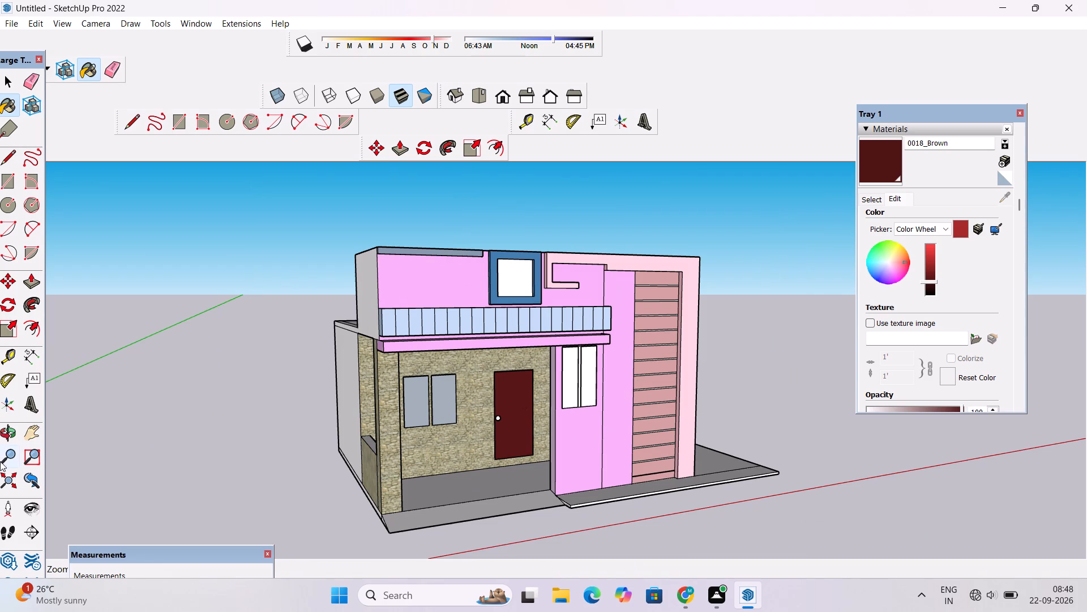
# Paint the large side wall next to the exterior staircase in 0007_MistyRose.
pyautogui.click(15, 424)
pyautogui.moveTo(607, 374); pyautogui.dragTo(482, 396)
pyautogui.keyDown('shift'); pyautogui.moveTo(580, 389); pyautogui.dragTo(356, 388); pyautogui.keyUp('shift')
pyautogui.scroll(3, 374, 371)
pyautogui.moveTo(582, 334); pyautogui.dragTo(365, 385)
pyautogui.moveTo(373, 397); pyautogui.dragTo(535, 385)
pyautogui.keyDown('shift'); pyautogui.moveTo(542, 373); pyautogui.dragTo(354, 365); pyautogui.keyUp('shift')
pyautogui.click(872, 197)
pyautogui.scroll(1, 917, 267)
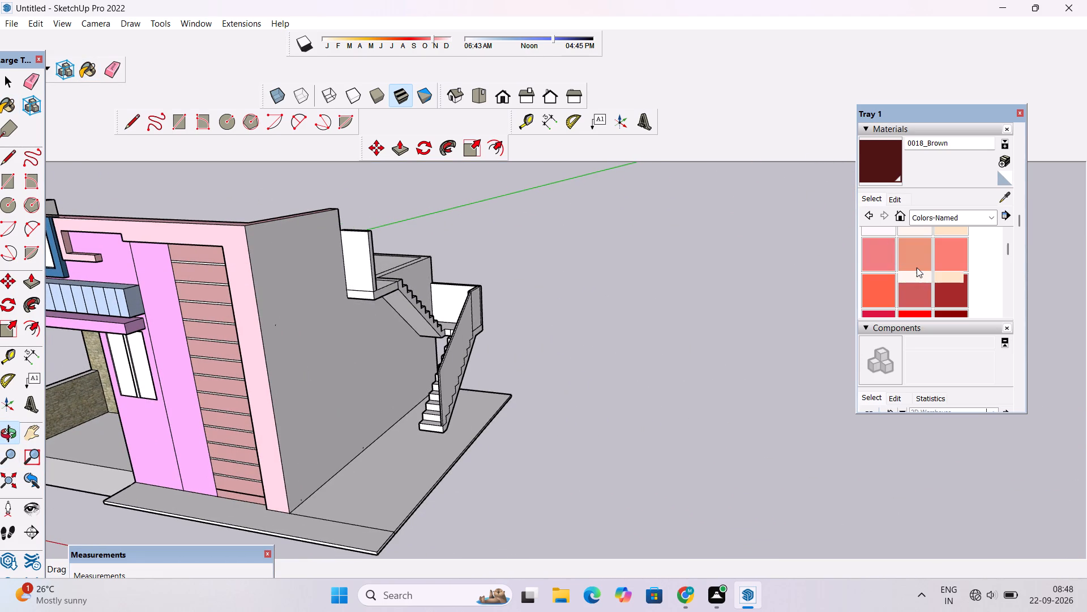
pyautogui.click(871, 249)
pyautogui.click(294, 333)
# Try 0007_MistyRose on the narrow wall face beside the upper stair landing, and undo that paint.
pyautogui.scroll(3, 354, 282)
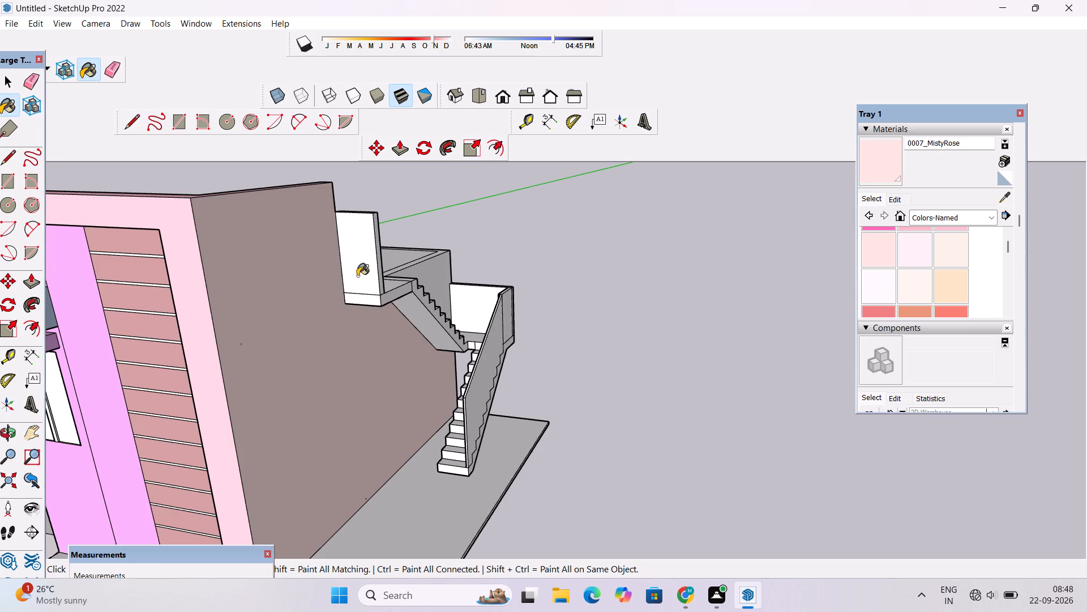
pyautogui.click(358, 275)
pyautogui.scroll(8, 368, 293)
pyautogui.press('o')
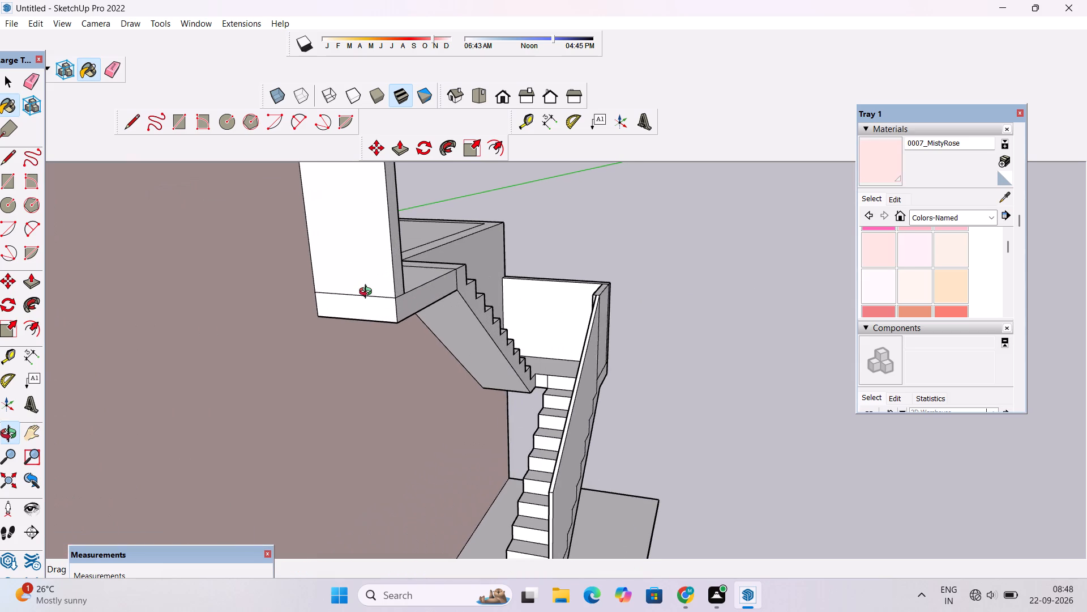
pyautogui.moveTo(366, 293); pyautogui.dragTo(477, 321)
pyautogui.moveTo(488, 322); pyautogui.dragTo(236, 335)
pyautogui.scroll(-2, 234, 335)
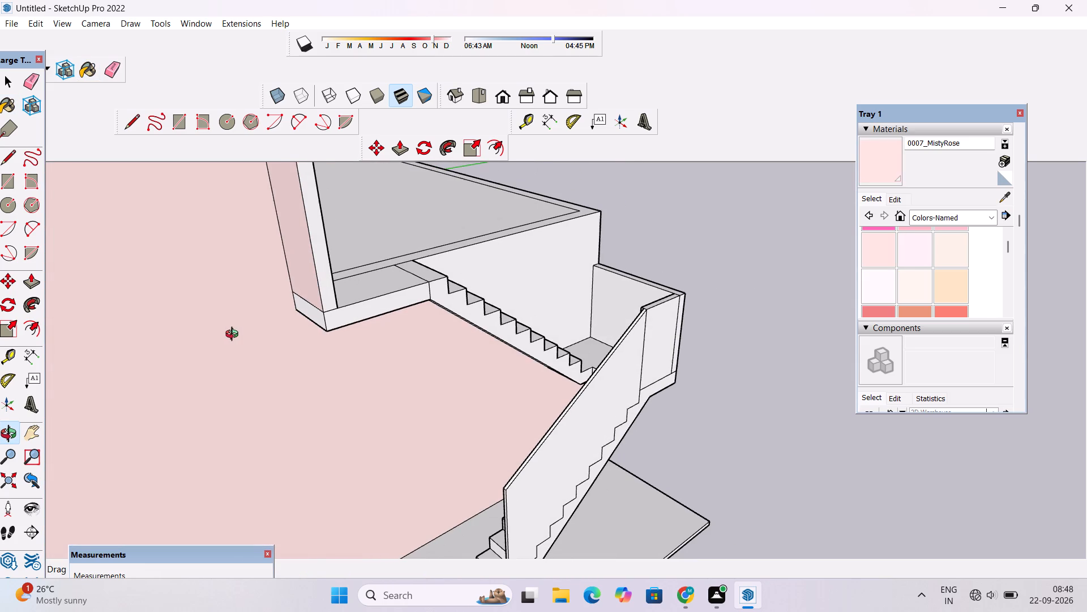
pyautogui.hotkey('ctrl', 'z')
# Paint the porch floor and its front strip with Stone Marble from the Stone collection.
pyautogui.keyDown('shift'); pyautogui.moveTo(349, 321); pyautogui.dragTo(357, 347); pyautogui.keyUp('shift')
pyautogui.moveTo(406, 354); pyautogui.dragTo(405, 299)
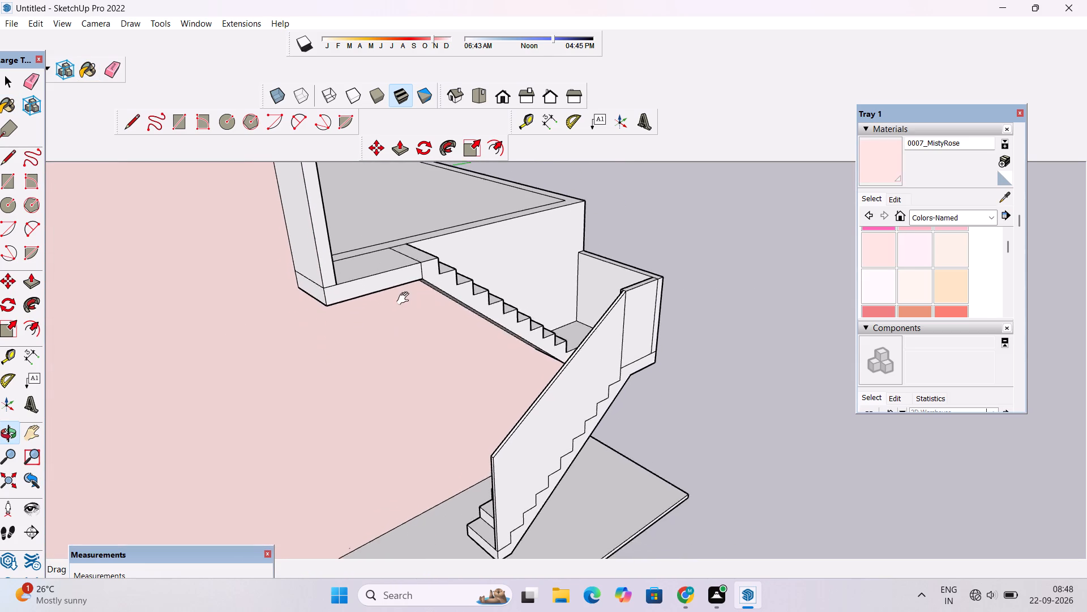
pyautogui.moveTo(405, 299); pyautogui.dragTo(406, 299)
pyautogui.scroll(1, 401, 311)
pyautogui.moveTo(407, 347); pyautogui.dragTo(446, 377)
pyautogui.moveTo(473, 406); pyautogui.dragTo(469, 341)
pyautogui.moveTo(469, 339); pyautogui.dragTo(511, 354)
pyautogui.keyDown('shift'); pyautogui.moveTo(515, 355); pyautogui.dragTo(485, 403); pyautogui.keyUp('shift')
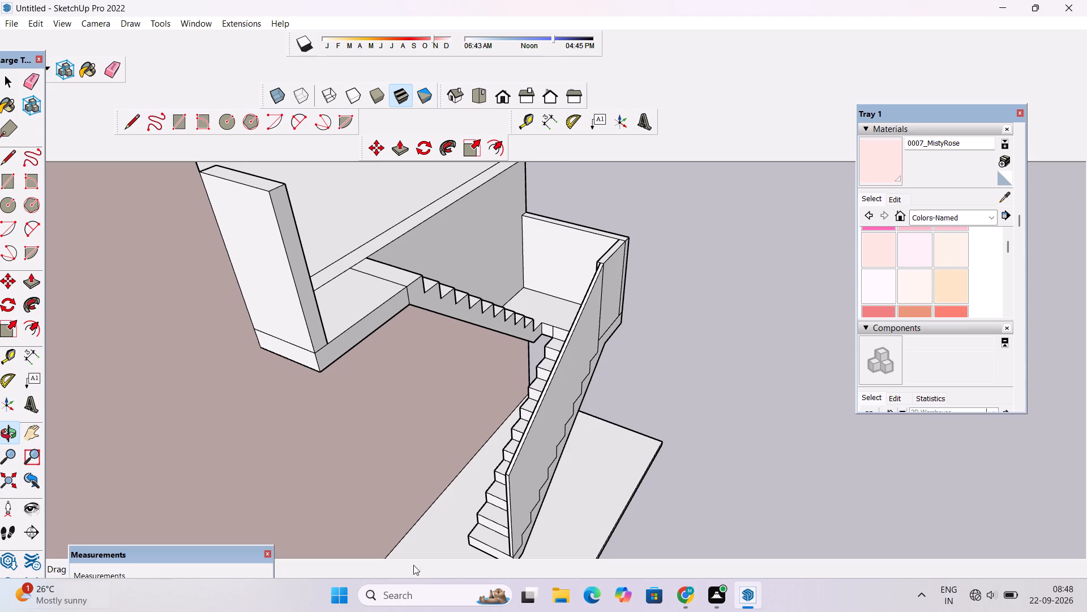
pyautogui.click(962, 218)
pyautogui.click(940, 346)
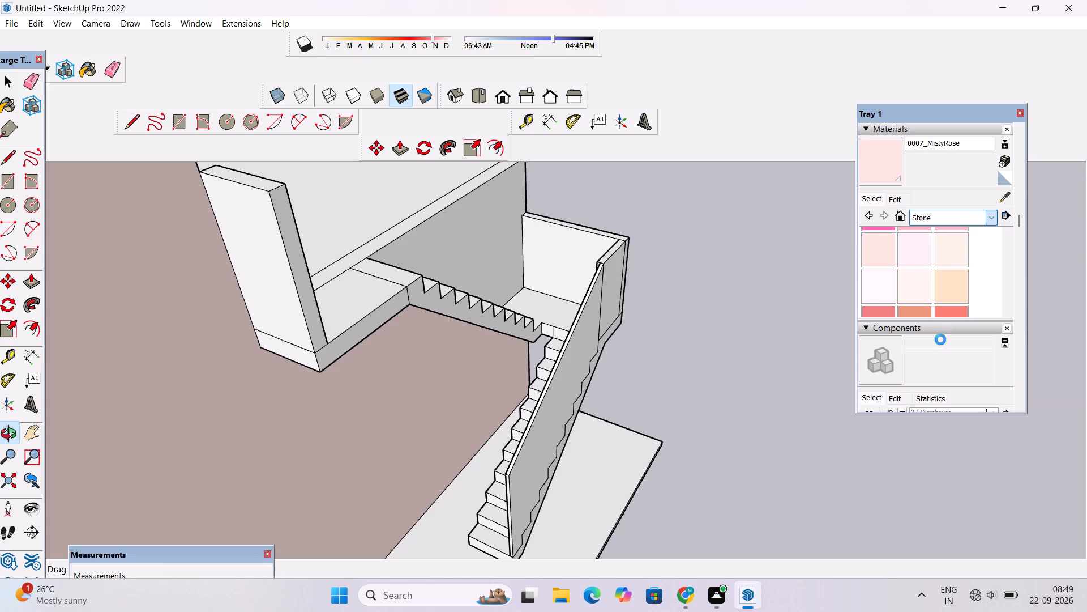
pyautogui.click(959, 274)
pyautogui.scroll(-13, 907, 305)
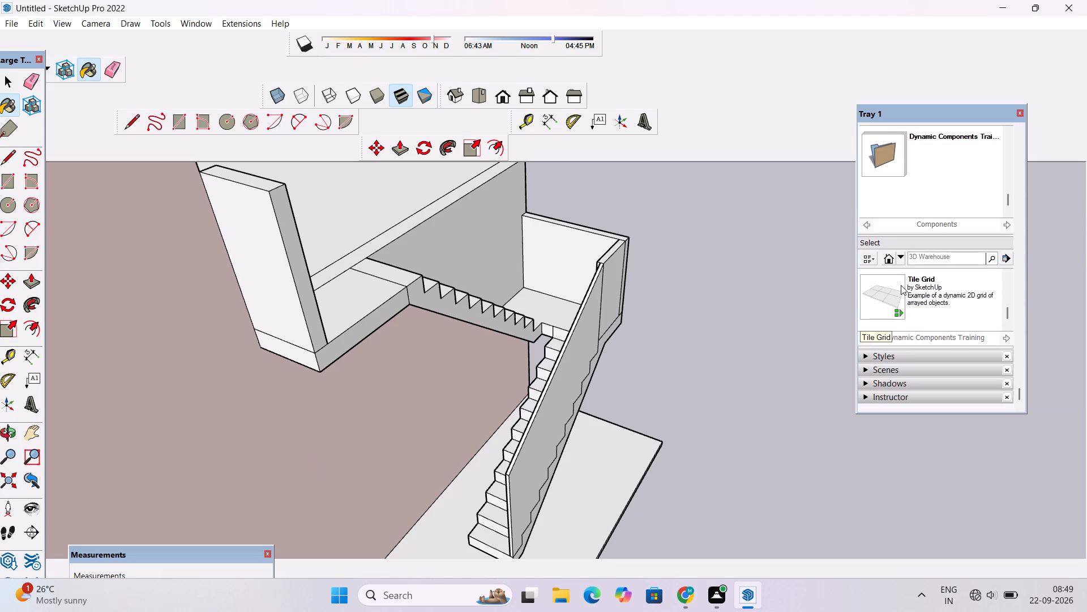
pyautogui.scroll(-3, 901, 285)
pyautogui.scroll(4, 915, 267)
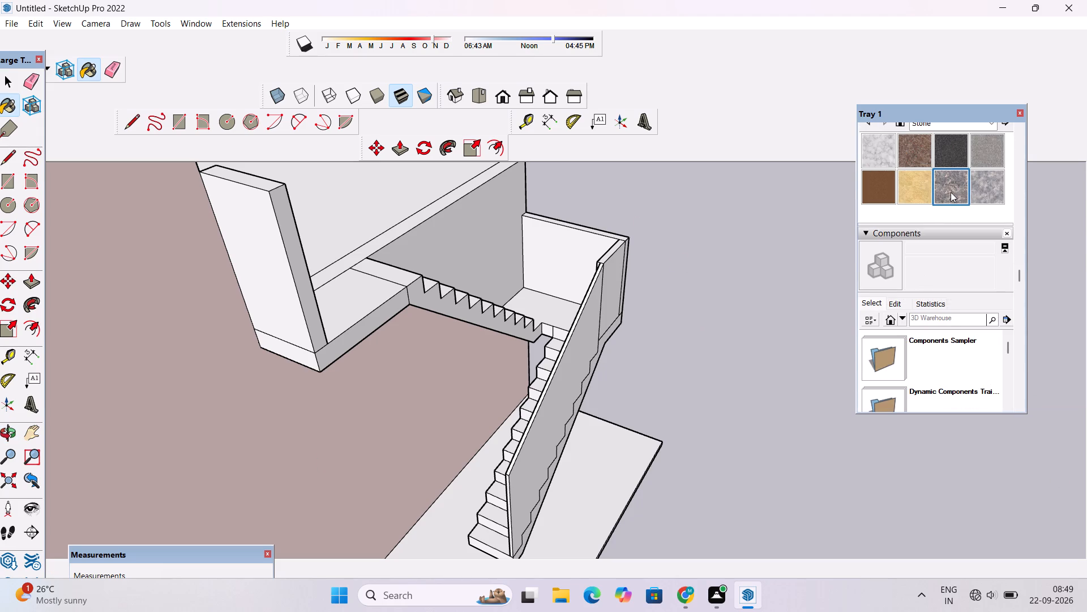
pyautogui.click(951, 192)
pyautogui.scroll(3, 944, 195)
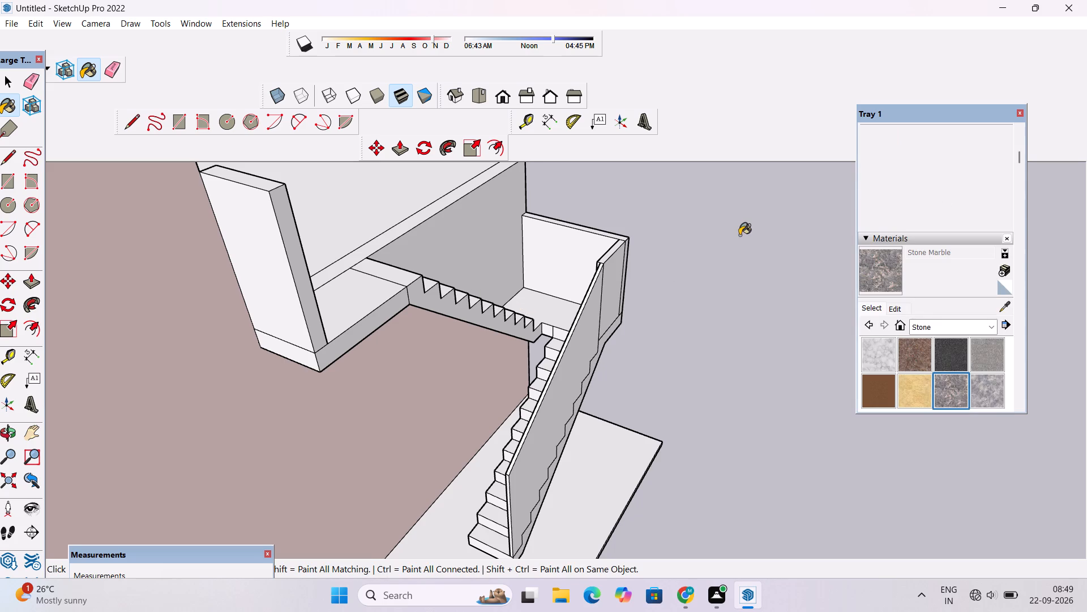
pyautogui.scroll(-17, 739, 235)
pyautogui.scroll(11, 467, 317)
pyautogui.click(467, 322)
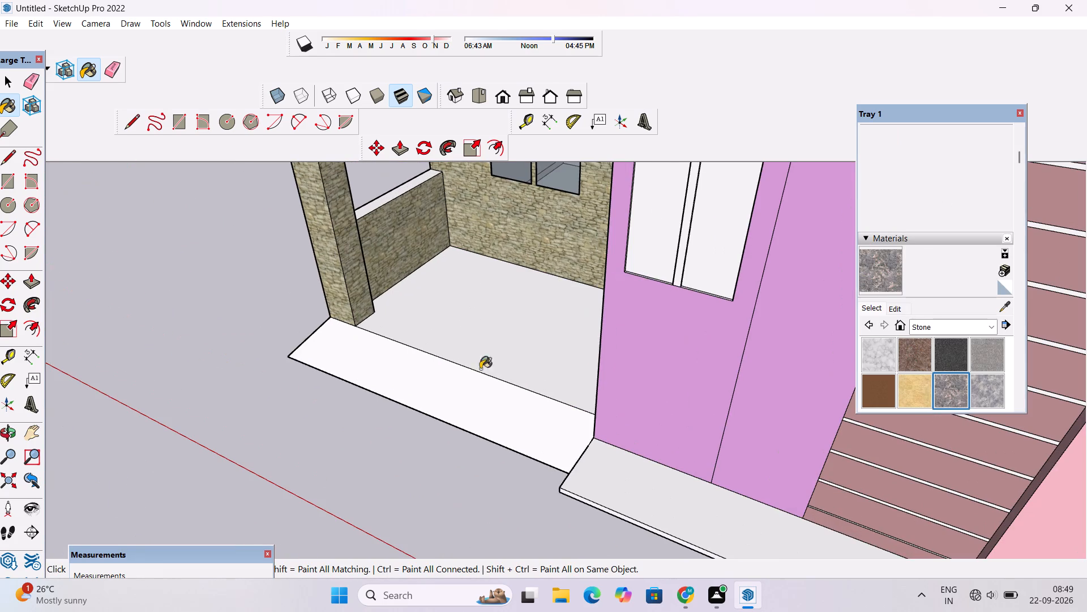
pyautogui.click(481, 388)
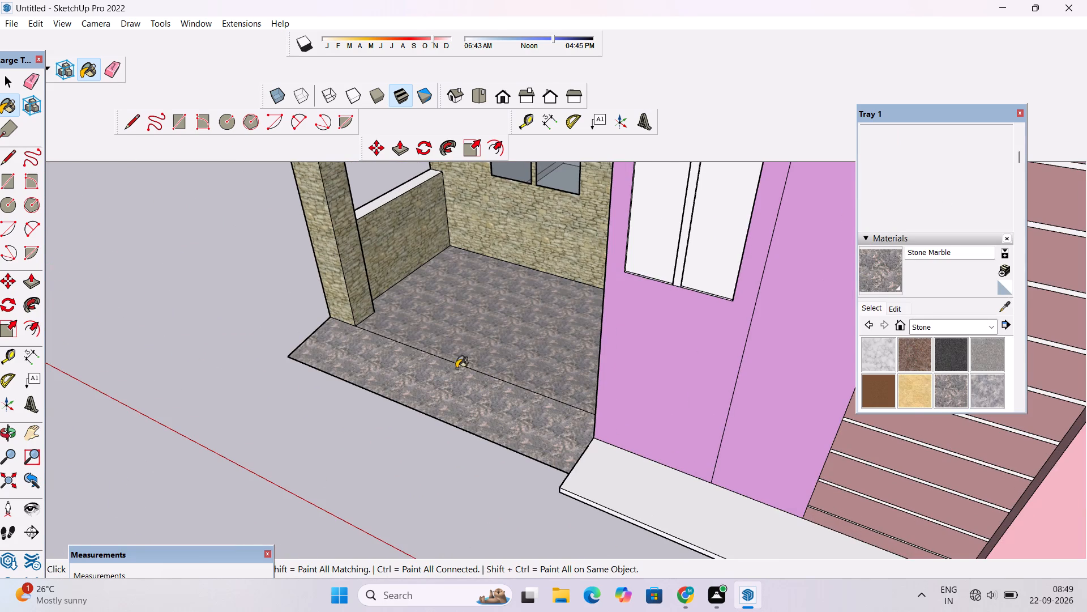
# Paint the exterior staircase's intermediate landing and the lower flight's topmost steps in Granite Dark Gray from the Stone collection.
pyautogui.scroll(-13, 414, 366)
pyautogui.scroll(1, 761, 388)
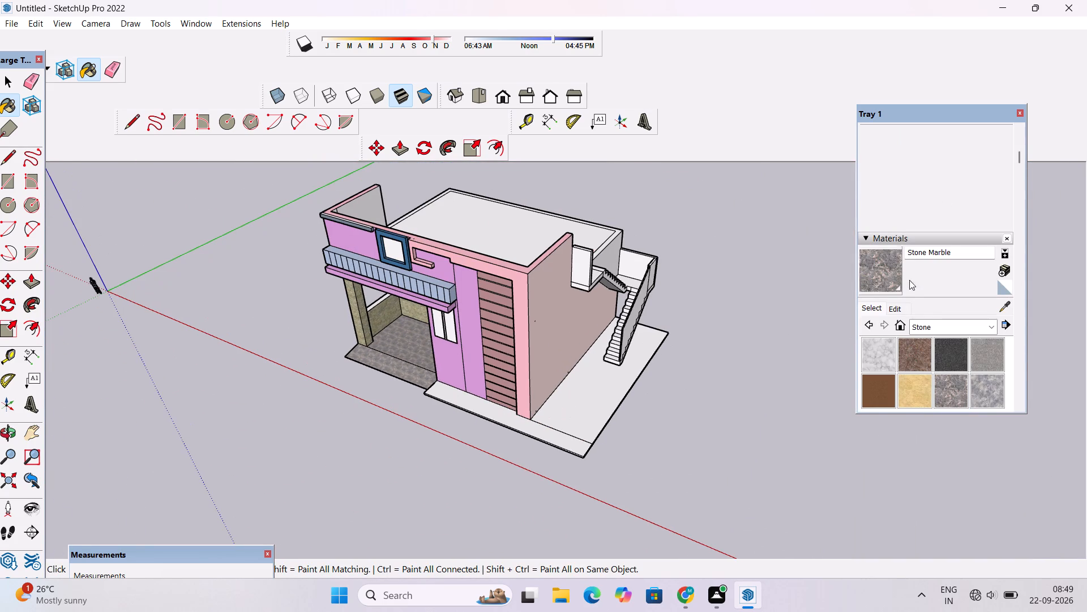
pyautogui.click(958, 329)
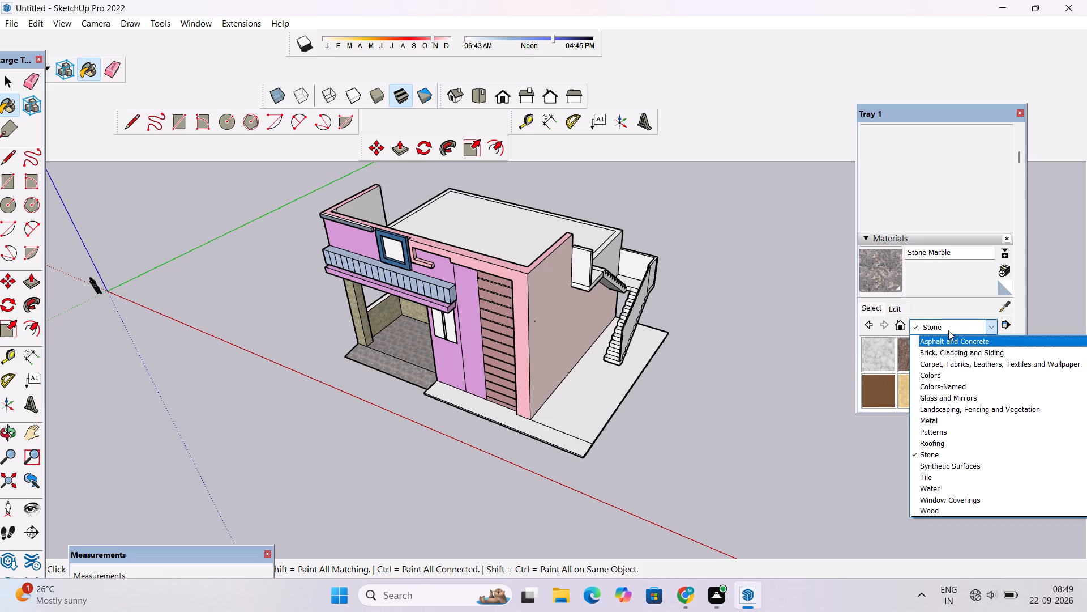
pyautogui.click(948, 326)
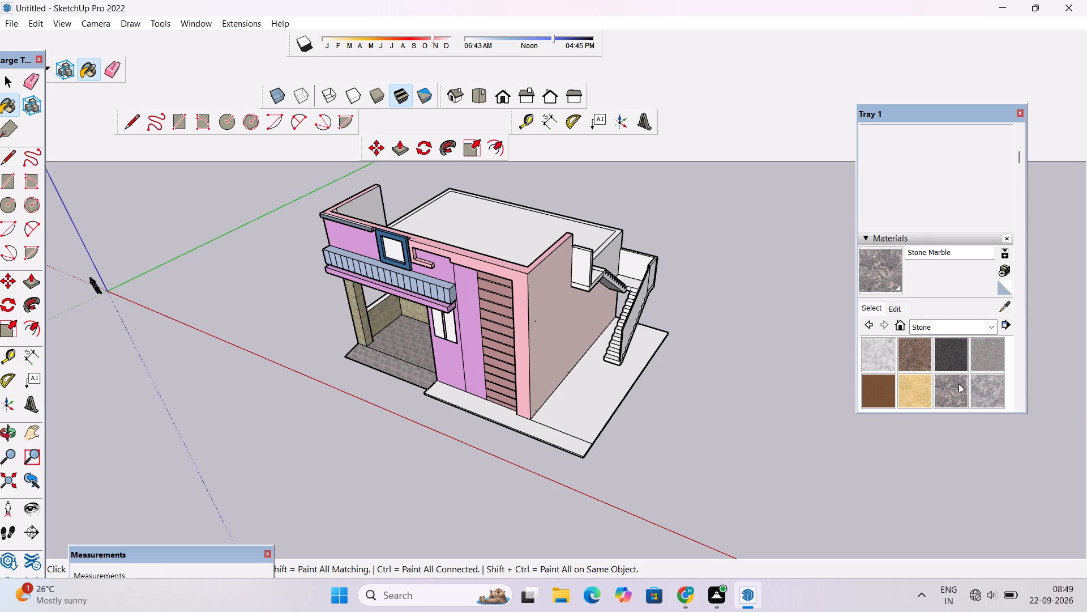
pyautogui.click(907, 356)
pyautogui.click(958, 358)
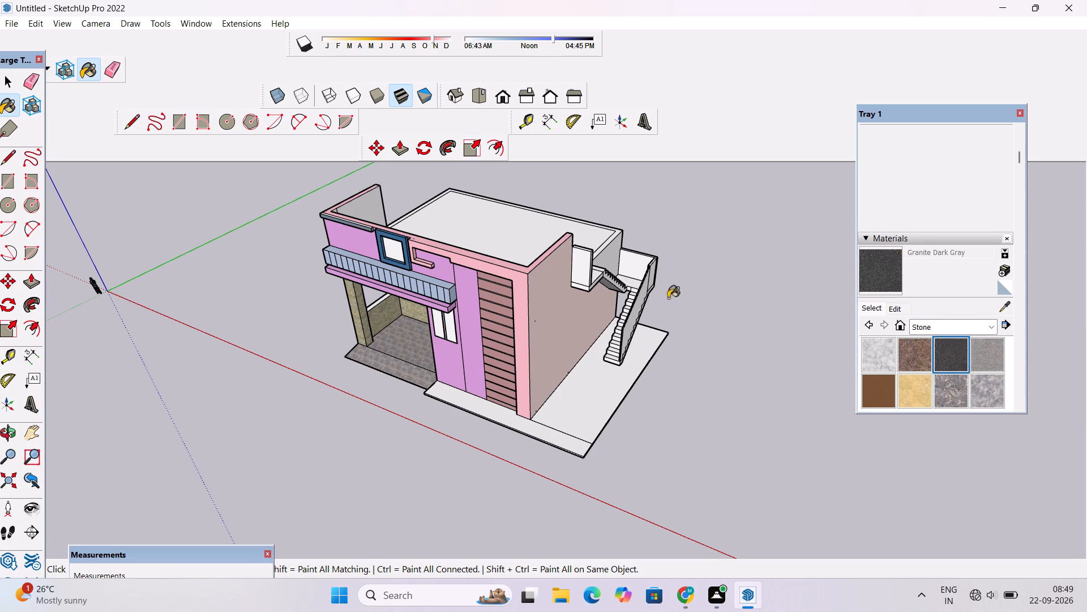
pyautogui.scroll(15, 635, 286)
pyautogui.click(619, 291)
pyautogui.scroll(4, 676, 354)
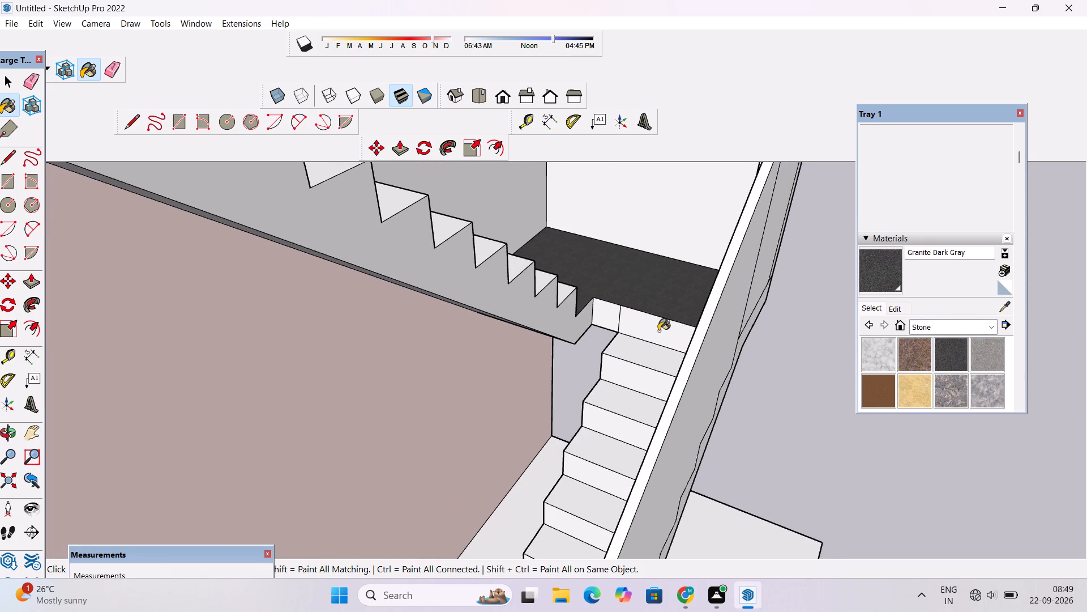
pyautogui.click(658, 331)
pyautogui.click(651, 360)
pyautogui.click(628, 398)
pyautogui.click(620, 432)
pyautogui.click(641, 377)
# Paint the treads and risers in the middle of the lower stair flight with Granite Dark Gray.
pyautogui.scroll(-6, 673, 260)
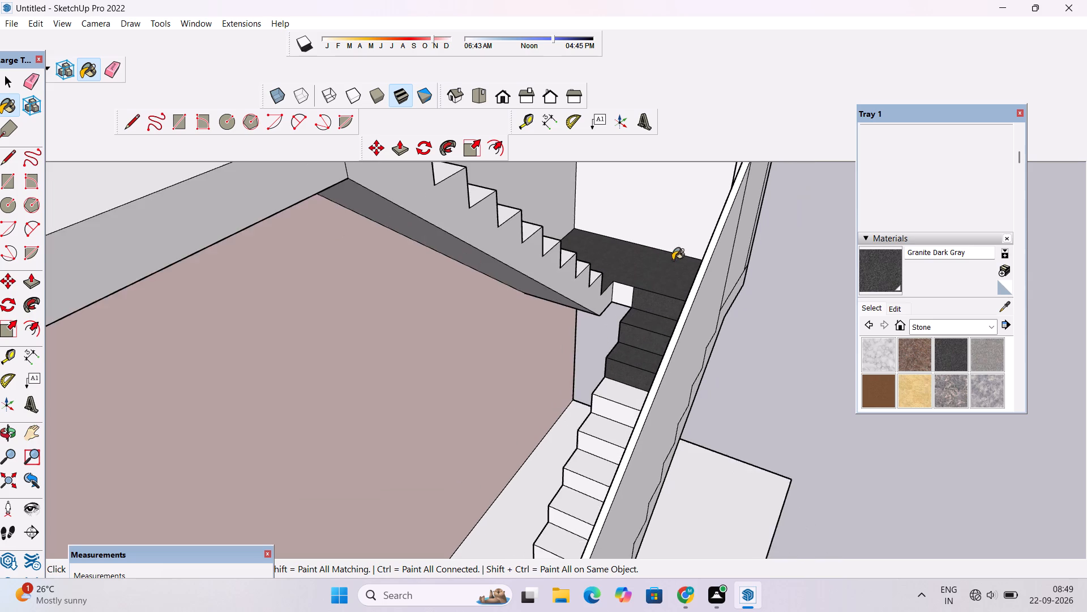
pyautogui.scroll(4, 643, 384)
pyautogui.click(637, 361)
pyautogui.click(624, 402)
pyautogui.click(623, 382)
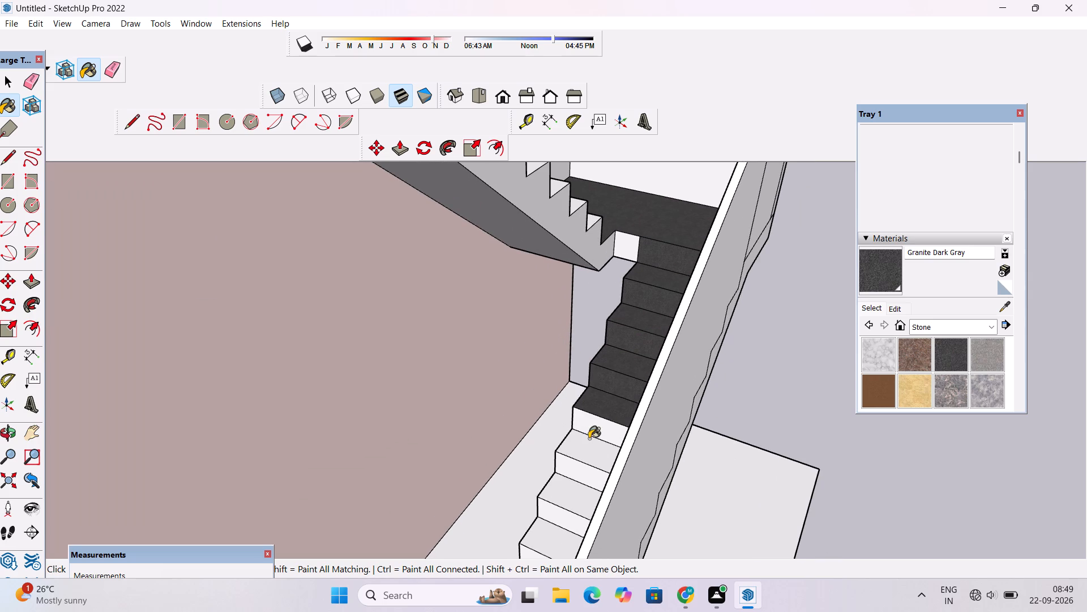
pyautogui.click(589, 439)
pyautogui.click(600, 428)
pyautogui.click(573, 481)
pyautogui.click(573, 473)
pyautogui.click(574, 482)
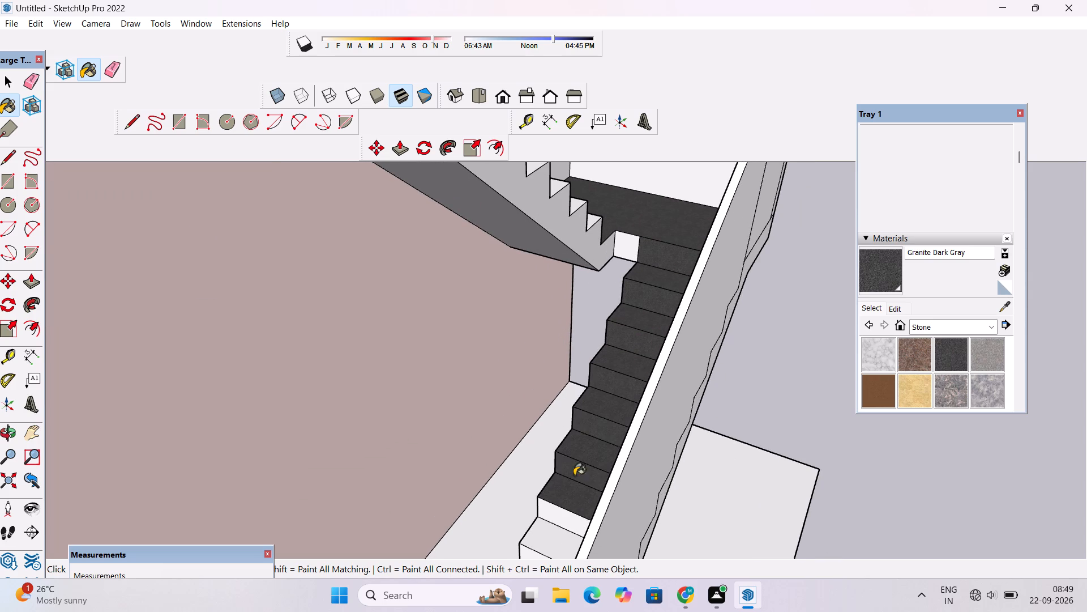
pyautogui.scroll(-6, 598, 367)
pyautogui.scroll(10, 578, 450)
pyautogui.click(578, 450)
pyautogui.click(563, 502)
# Paint the remaining bottom treads and risers of the lower stair flight with Granite Dark Gray.
pyautogui.scroll(-3, 595, 399)
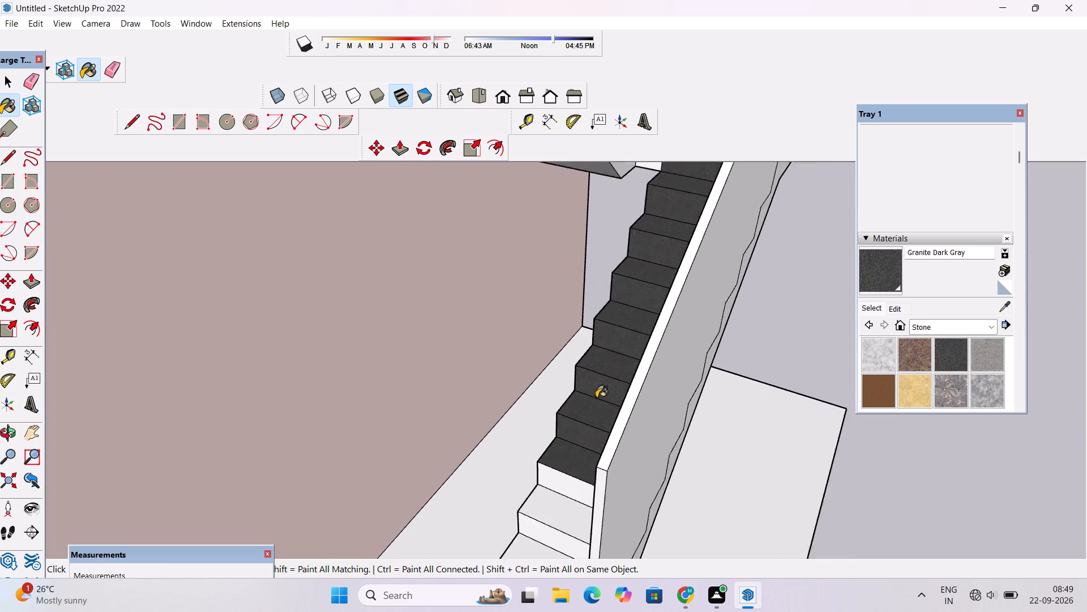
pyautogui.scroll(-9, 596, 398)
pyautogui.scroll(11, 568, 505)
pyautogui.click(563, 494)
pyautogui.moveTo(566, 466); pyautogui.dragTo(571, 452)
pyautogui.click(584, 424)
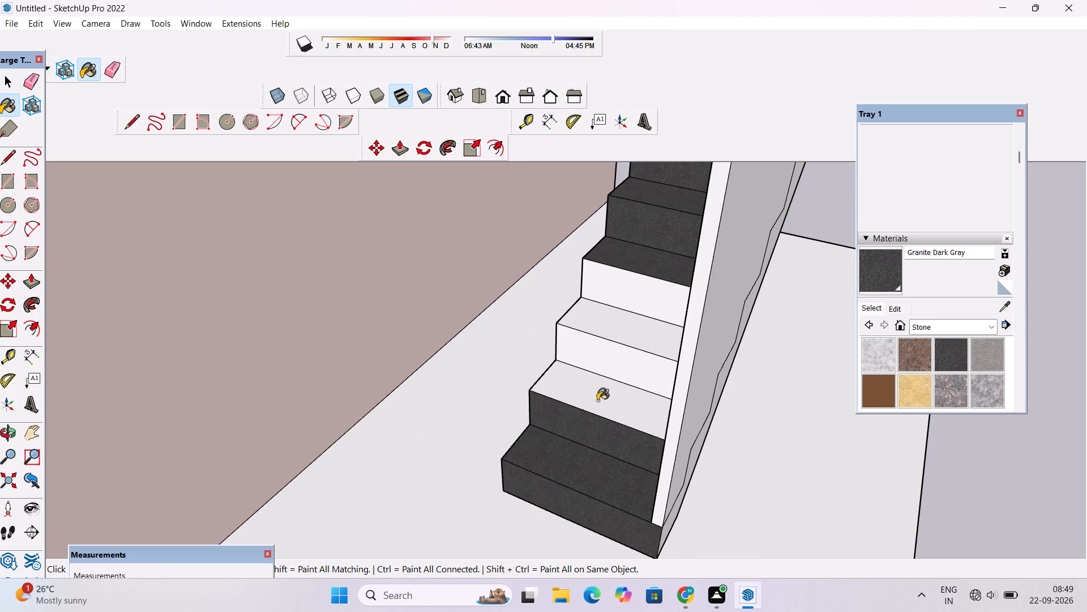
pyautogui.click(598, 399)
pyautogui.click(611, 380)
pyautogui.moveTo(621, 356); pyautogui.dragTo(627, 350)
pyautogui.moveTo(644, 324); pyautogui.dragTo(644, 319)
pyautogui.click(663, 267)
pyautogui.click(663, 289)
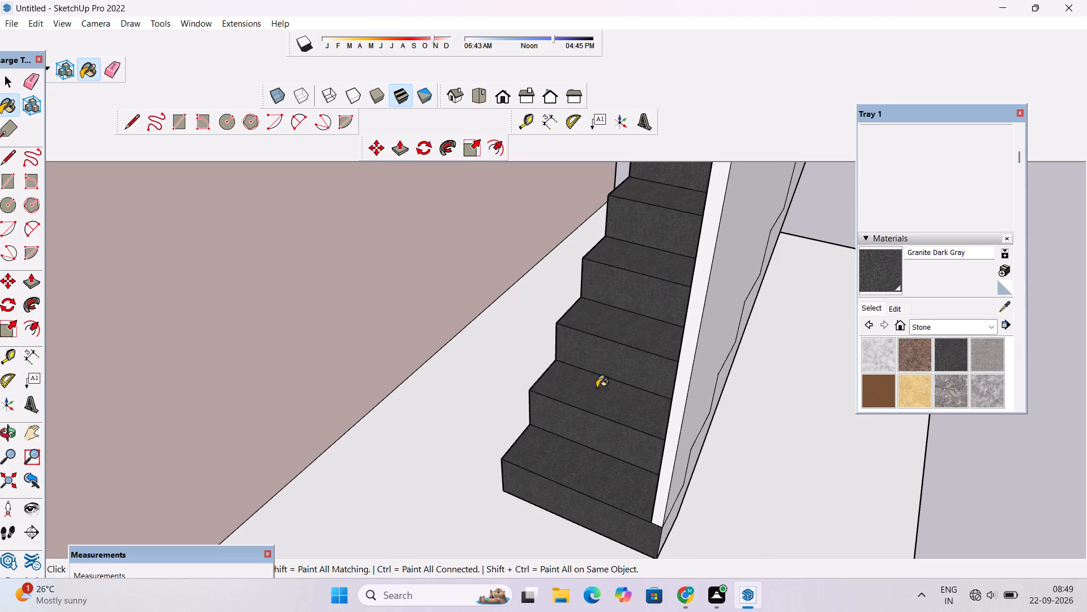
# Paint the upper stair flight's outer side face and its highest treads with Granite Dark Gray.
pyautogui.scroll(-19, 594, 415)
pyautogui.scroll(9, 597, 222)
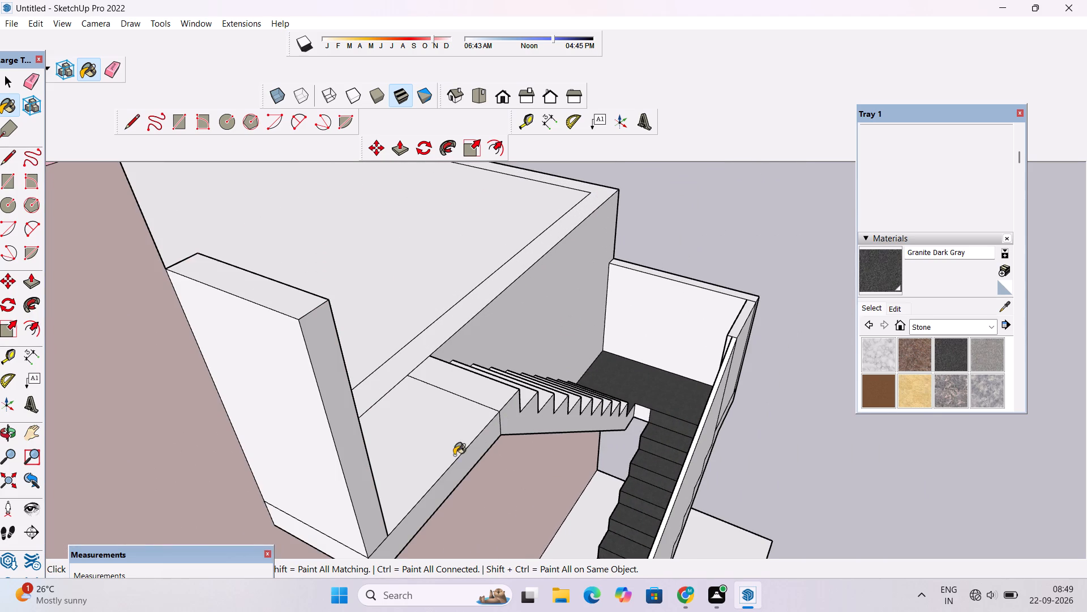
pyautogui.click(493, 399)
pyautogui.click(517, 415)
pyautogui.scroll(6, 546, 400)
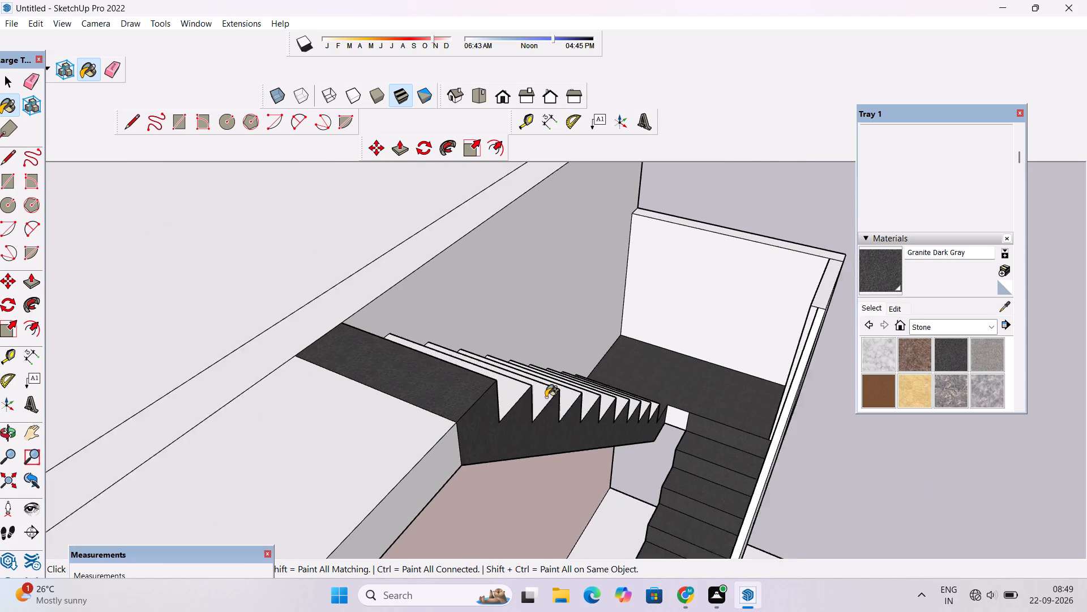
pyautogui.scroll(2, 546, 397)
pyautogui.click(480, 388)
pyautogui.scroll(5, 491, 384)
pyautogui.click(584, 400)
pyautogui.click(622, 399)
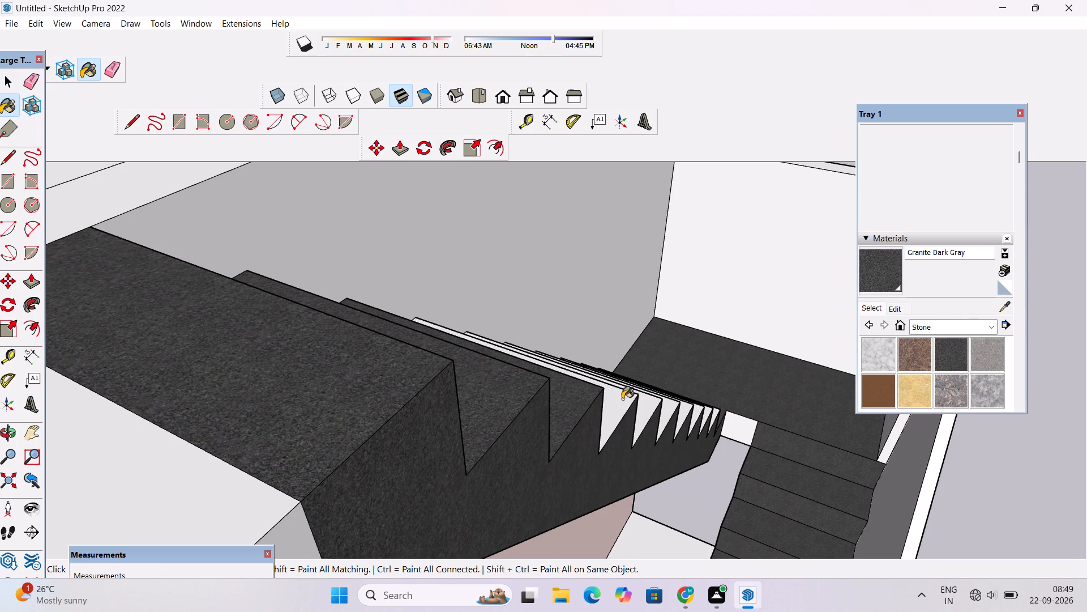
# Paint the remaining treads of the upper stair flight, down to the intermediate landing, with Granite Dark Gray.
pyautogui.doubleClick(643, 399)
pyautogui.click(650, 395)
pyautogui.click(656, 397)
pyautogui.click(679, 399)
pyautogui.click(665, 417)
pyautogui.doubleClick(671, 406)
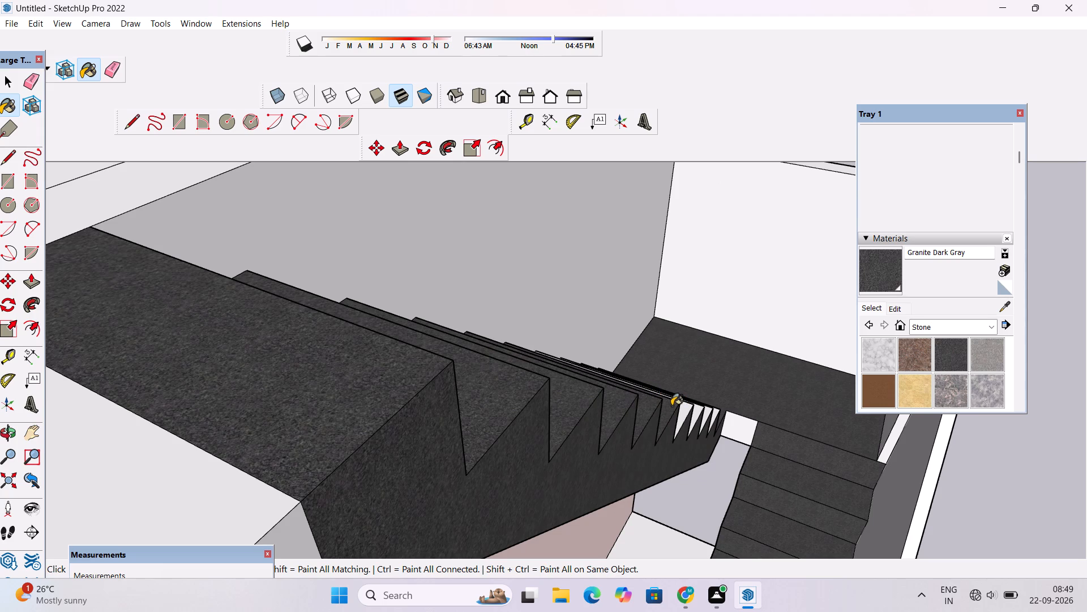
pyautogui.tripleClick(685, 401)
pyautogui.click(687, 400)
pyautogui.click(690, 418)
pyautogui.click(687, 412)
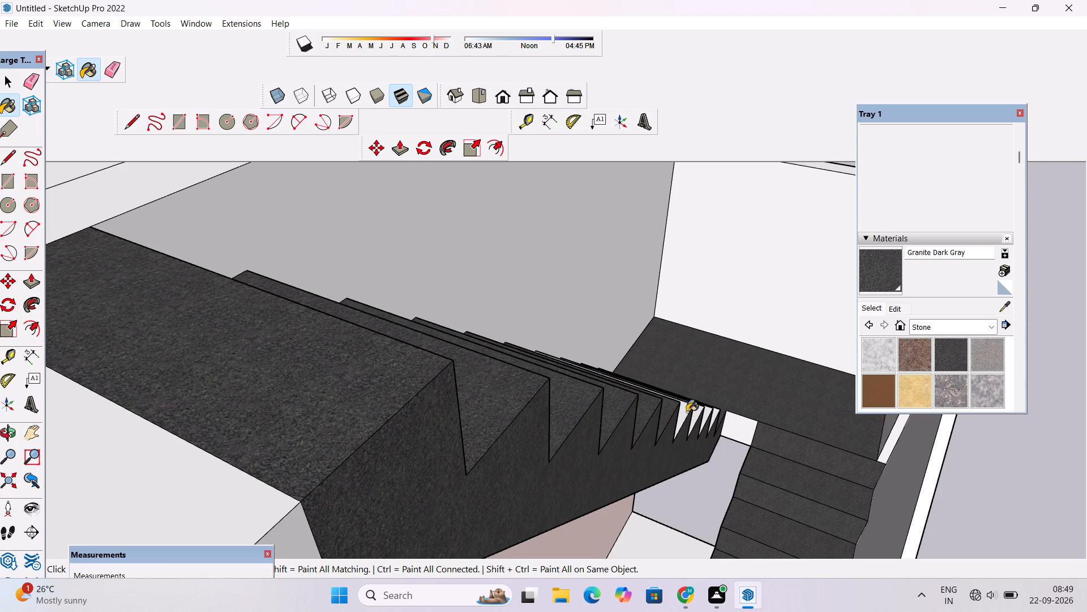
pyautogui.click(693, 412)
pyautogui.scroll(10, 694, 409)
pyautogui.click(697, 410)
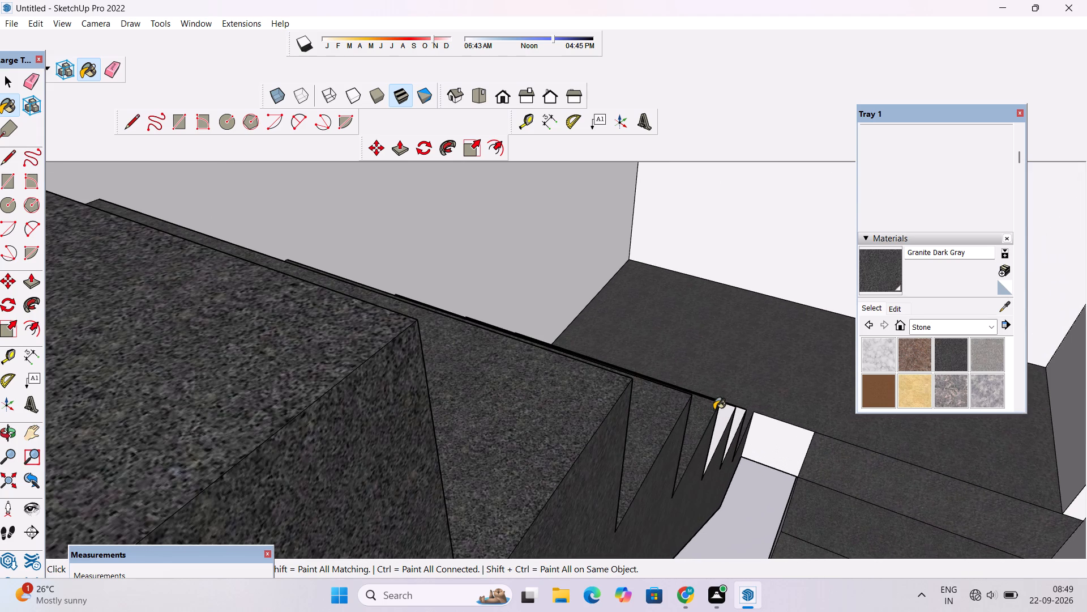
pyautogui.click(718, 407)
pyautogui.scroll(9, 733, 410)
pyautogui.click(709, 424)
pyautogui.click(747, 416)
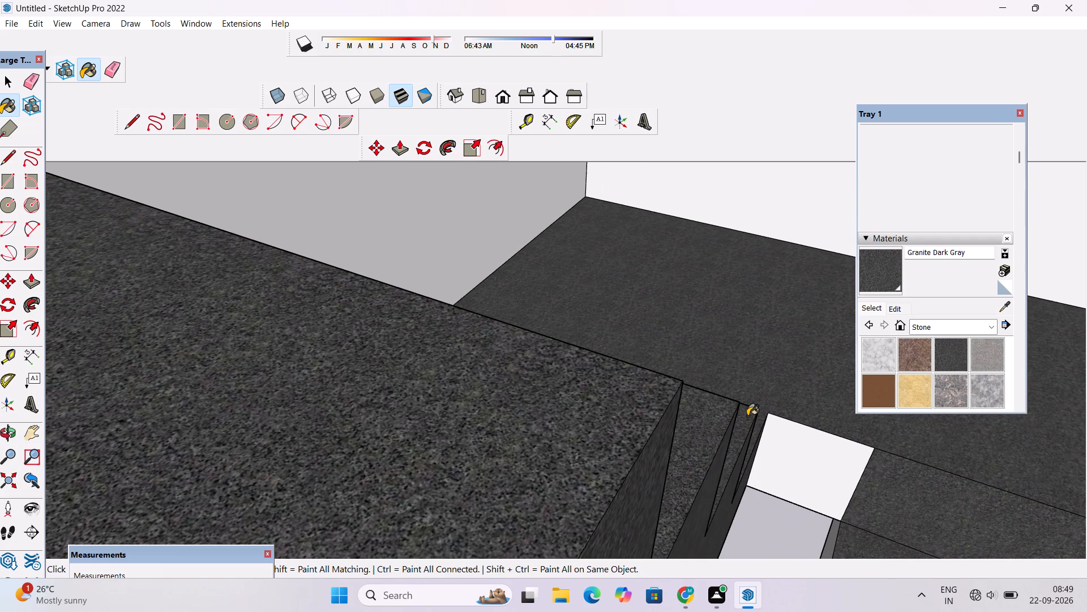
# Paint the risers in the upper part of the upper stair flight with Granite Dark Gray.
pyautogui.press('o')
pyautogui.moveTo(753, 420); pyautogui.dragTo(441, 433)
pyautogui.scroll(-4, 427, 423)
pyautogui.moveTo(545, 466); pyautogui.dragTo(413, 453)
pyautogui.keyDown('shift'); pyautogui.moveTo(408, 445); pyautogui.dragTo(537, 521); pyautogui.keyUp('shift')
pyautogui.scroll(-6, 529, 496)
pyautogui.moveTo(534, 500); pyautogui.dragTo(487, 450)
pyautogui.moveTo(477, 436); pyautogui.dragTo(533, 530)
pyautogui.scroll(-6, 472, 430)
pyautogui.keyDown('shift'); pyautogui.moveTo(478, 409); pyautogui.dragTo(580, 611); pyautogui.keyUp('shift')
pyautogui.click(888, 269)
pyautogui.scroll(4, 425, 282)
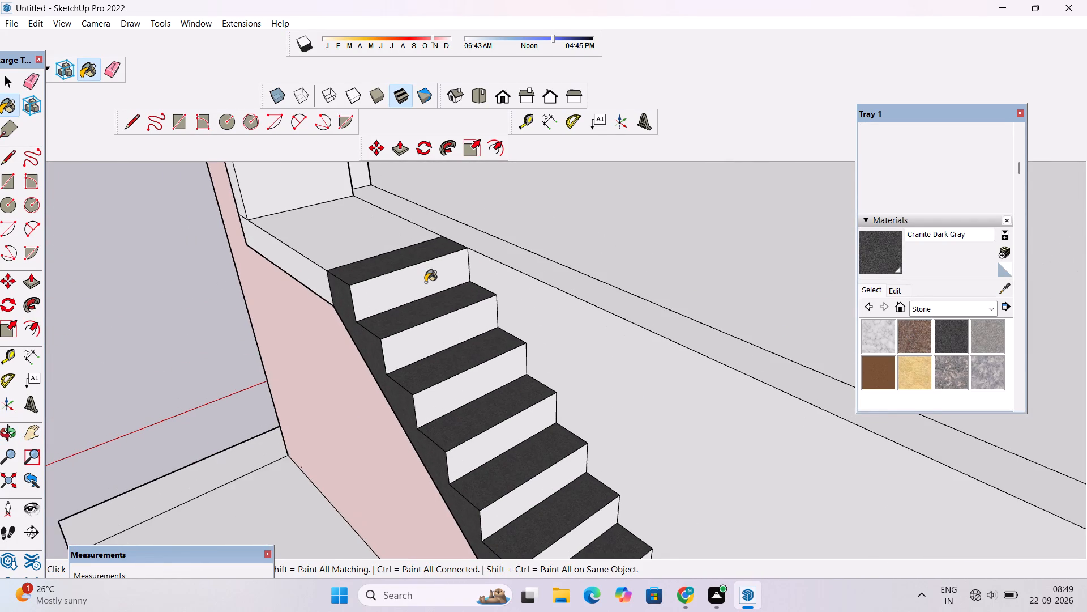
pyautogui.click(422, 271)
pyautogui.click(435, 328)
pyautogui.click(474, 392)
pyautogui.click(497, 465)
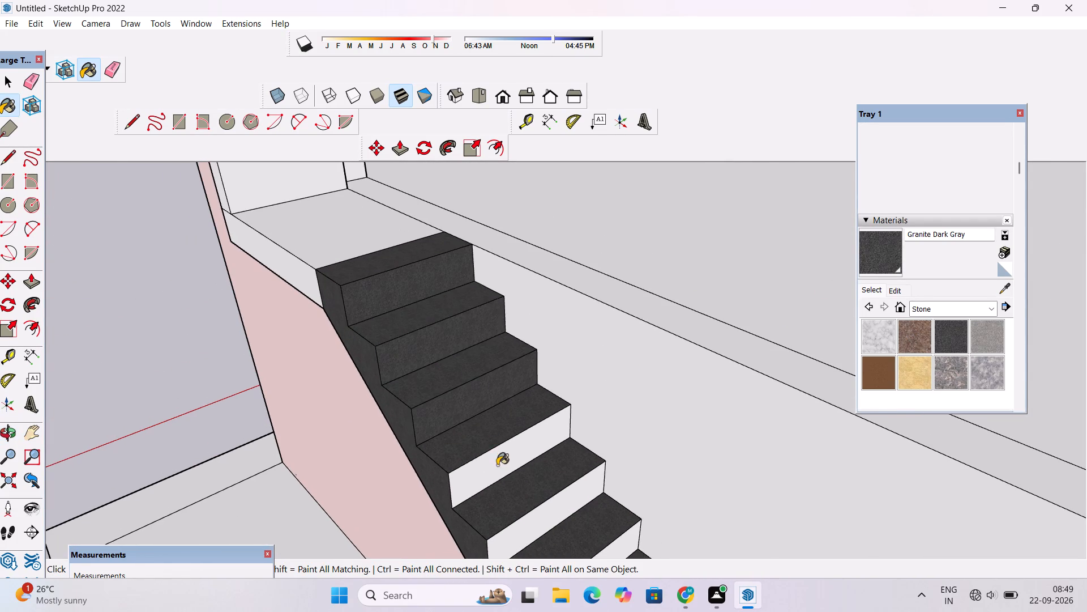
pyautogui.scroll(-6, 444, 332)
pyautogui.click(507, 428)
pyautogui.click(518, 467)
# Paint the remaining lower risers of the upper stair flight with Granite Dark Gray.
pyautogui.scroll(-2, 478, 368)
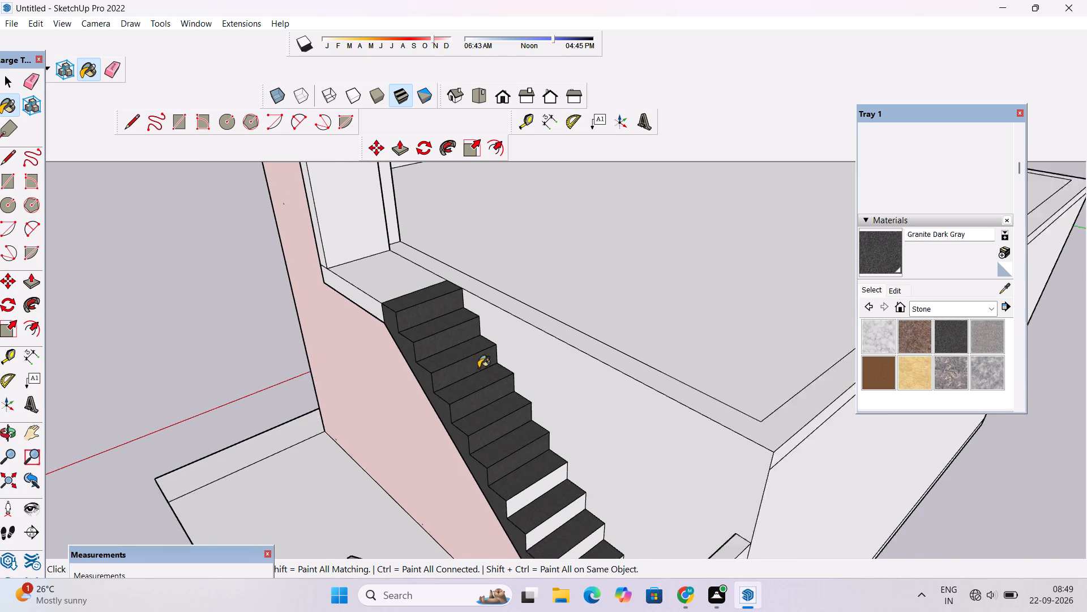
pyautogui.scroll(-4, 478, 368)
pyautogui.scroll(8, 533, 496)
pyautogui.click(545, 513)
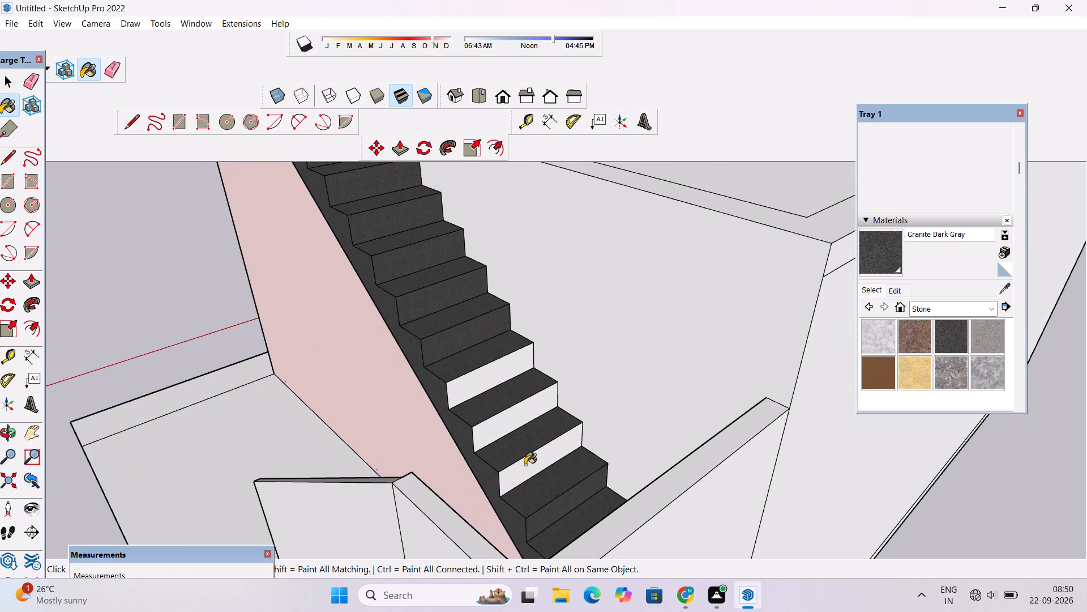
pyautogui.click(525, 465)
pyautogui.click(511, 419)
pyautogui.click(497, 362)
pyautogui.scroll(-9, 512, 393)
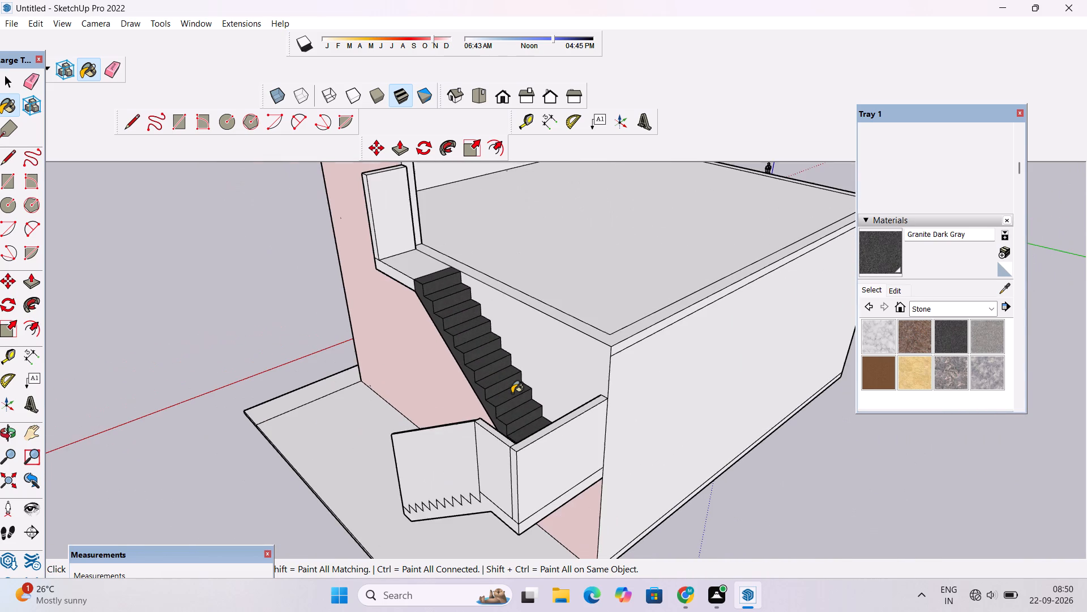
# Paint the narrow ground strip along the front of the house with Grass Dark Green from the landscaping materials.
pyautogui.press('o')
pyautogui.moveTo(397, 393); pyautogui.dragTo(704, 391)
pyautogui.scroll(-6, 704, 390)
pyautogui.moveTo(594, 428); pyautogui.dragTo(790, 399)
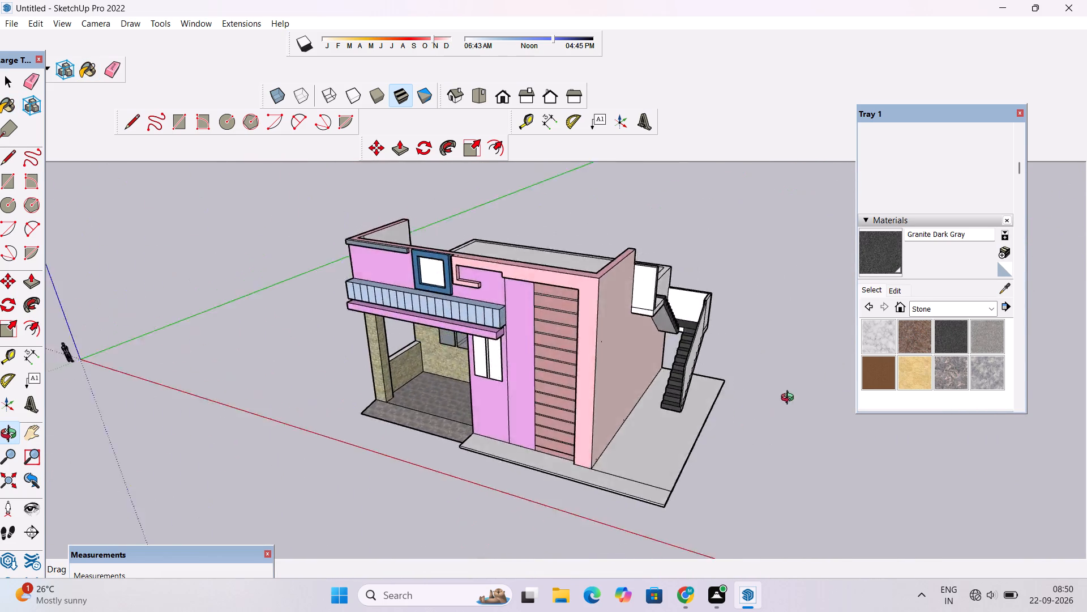
pyautogui.moveTo(790, 399); pyautogui.dragTo(810, 312)
pyautogui.moveTo(516, 476); pyautogui.dragTo(637, 511)
pyautogui.moveTo(640, 452); pyautogui.dragTo(542, 443)
pyautogui.keyDown('shift'); pyautogui.moveTo(581, 428); pyautogui.dragTo(320, 498); pyautogui.keyUp('shift')
pyautogui.scroll(2, 367, 458)
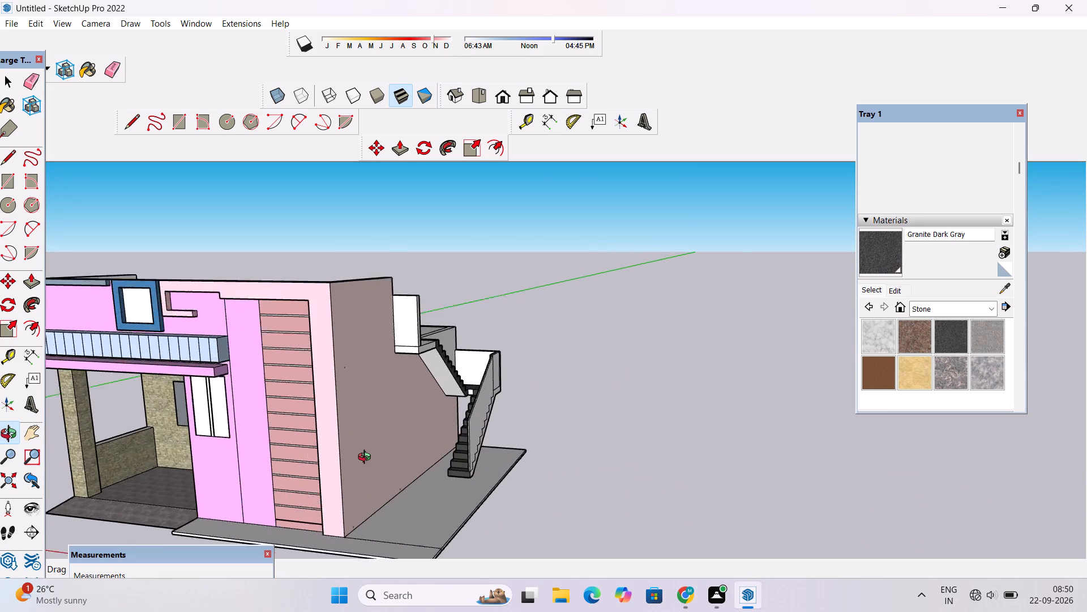
pyautogui.scroll(2, 367, 458)
pyautogui.moveTo(385, 477); pyautogui.dragTo(461, 492)
pyautogui.moveTo(475, 484); pyautogui.dragTo(470, 458)
pyautogui.click(959, 308)
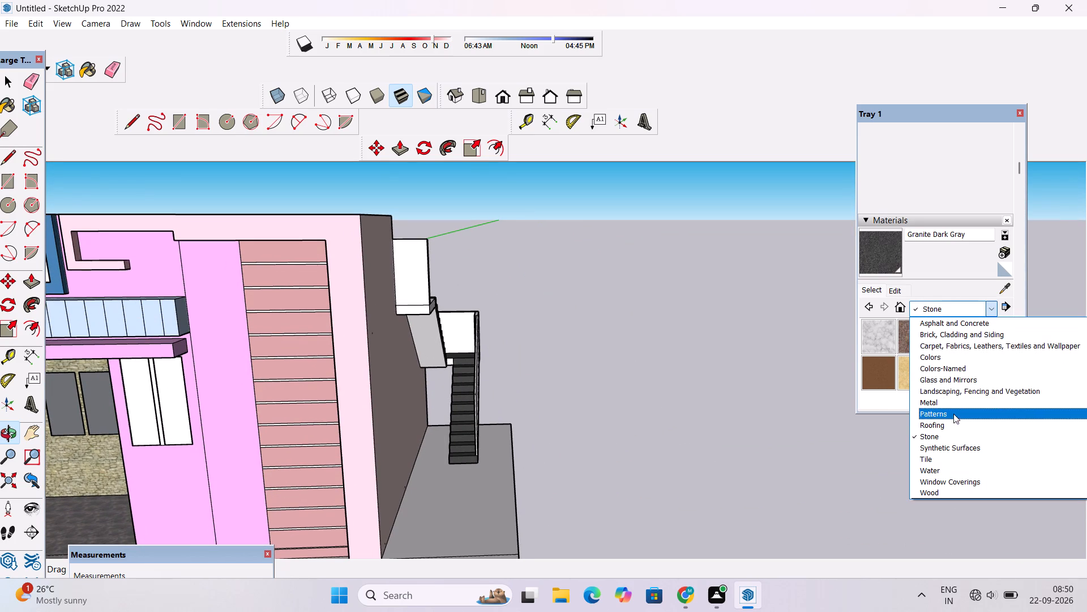
pyautogui.click(990, 395)
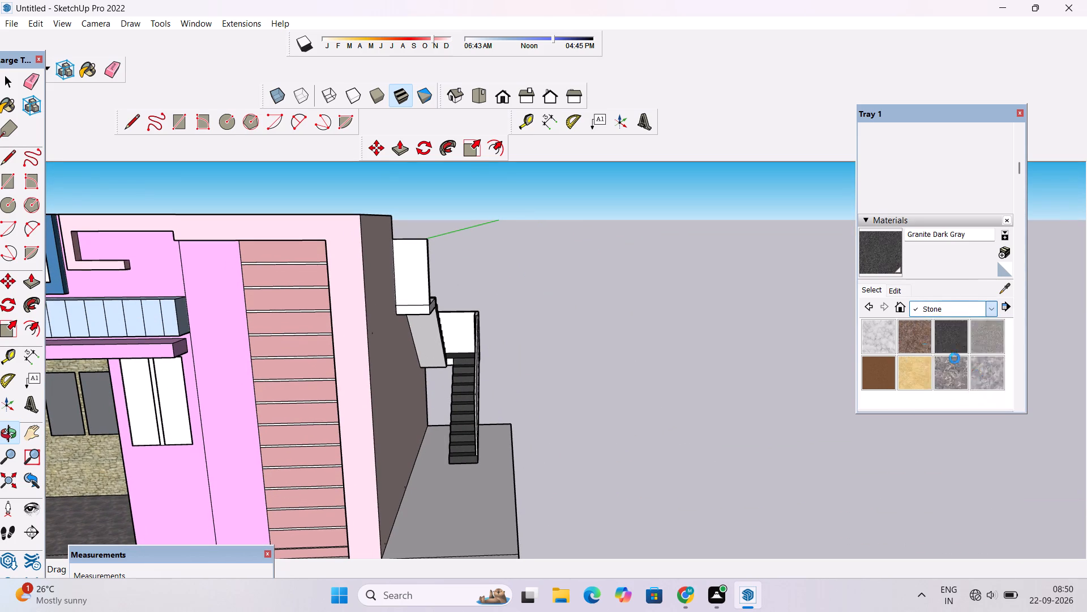
pyautogui.scroll(-5, 802, 290)
pyautogui.scroll(-1, 931, 381)
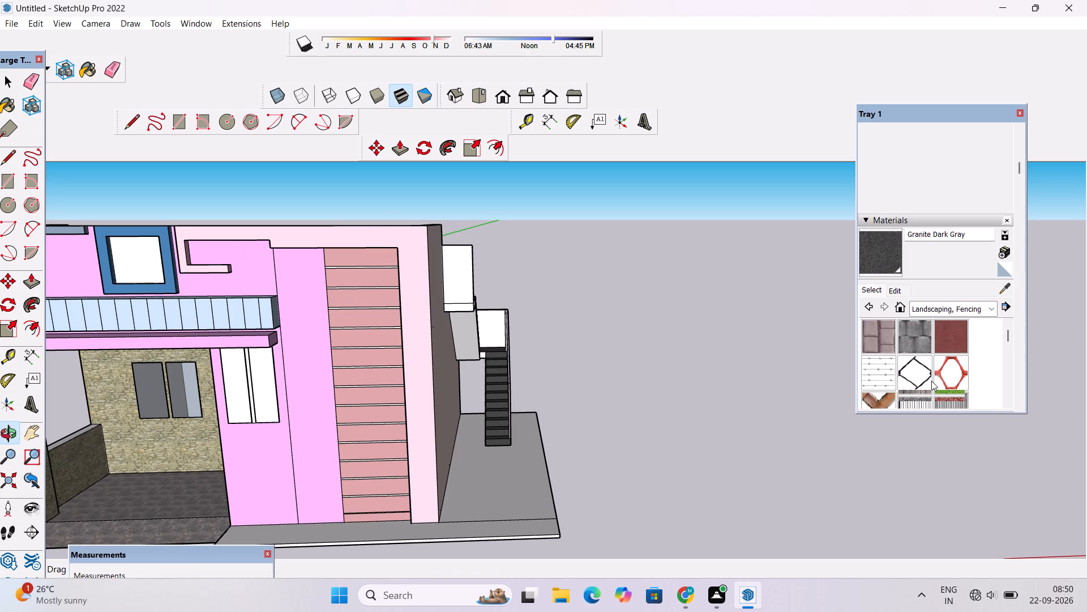
pyautogui.scroll(-4, 947, 372)
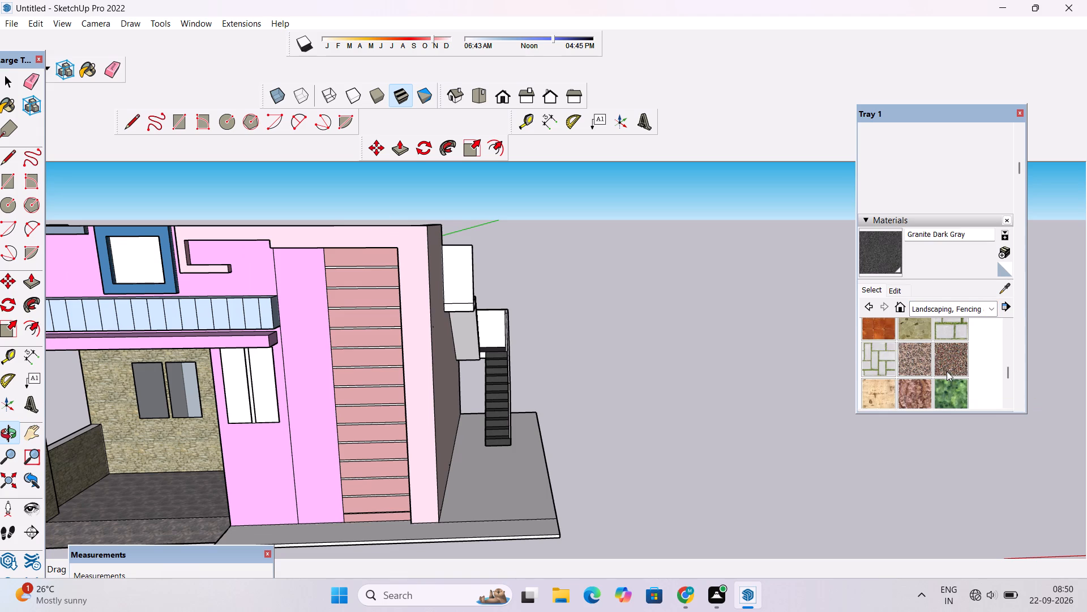
pyautogui.scroll(-2, 947, 371)
pyautogui.scroll(6, 947, 371)
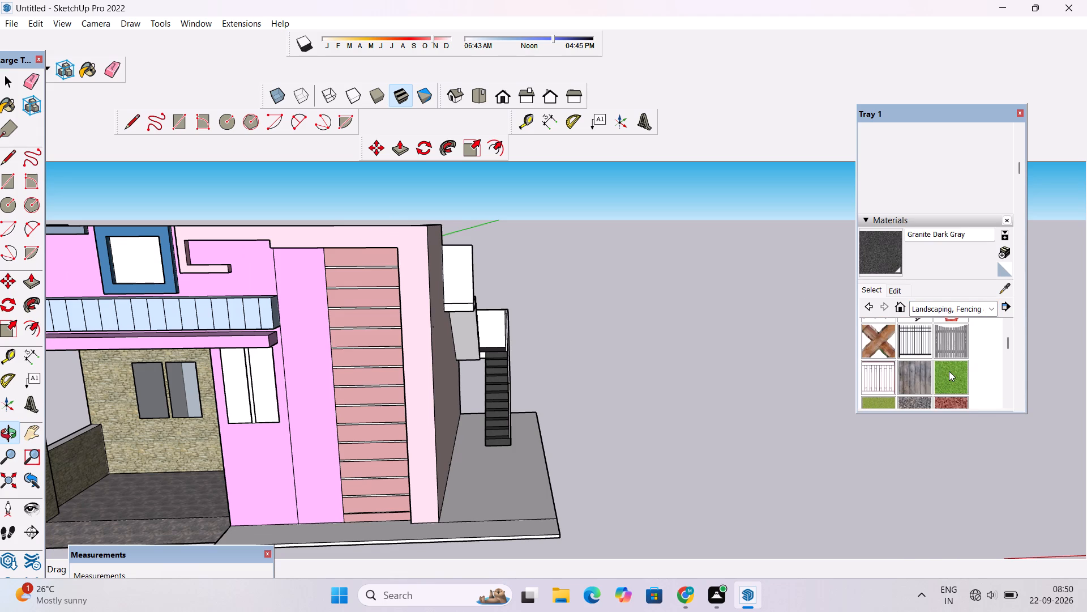
pyautogui.click(949, 371)
pyautogui.scroll(-4, 430, 439)
pyautogui.scroll(8, 435, 521)
pyautogui.click(449, 481)
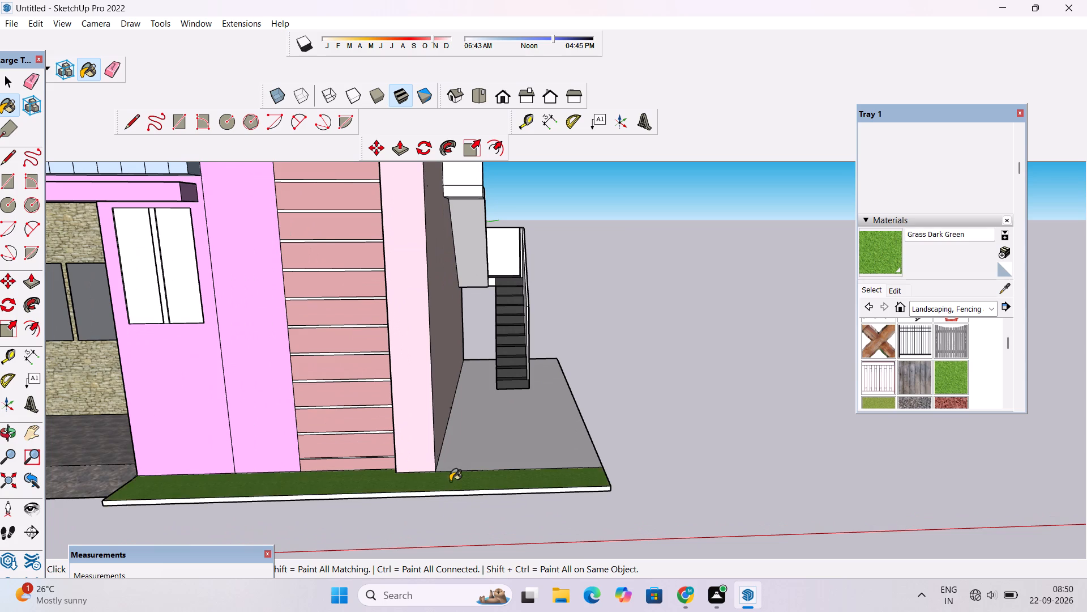
# Set the Grass Dark Green texture height to 10'.
pyautogui.scroll(7, 450, 481)
pyautogui.scroll(10, 622, 472)
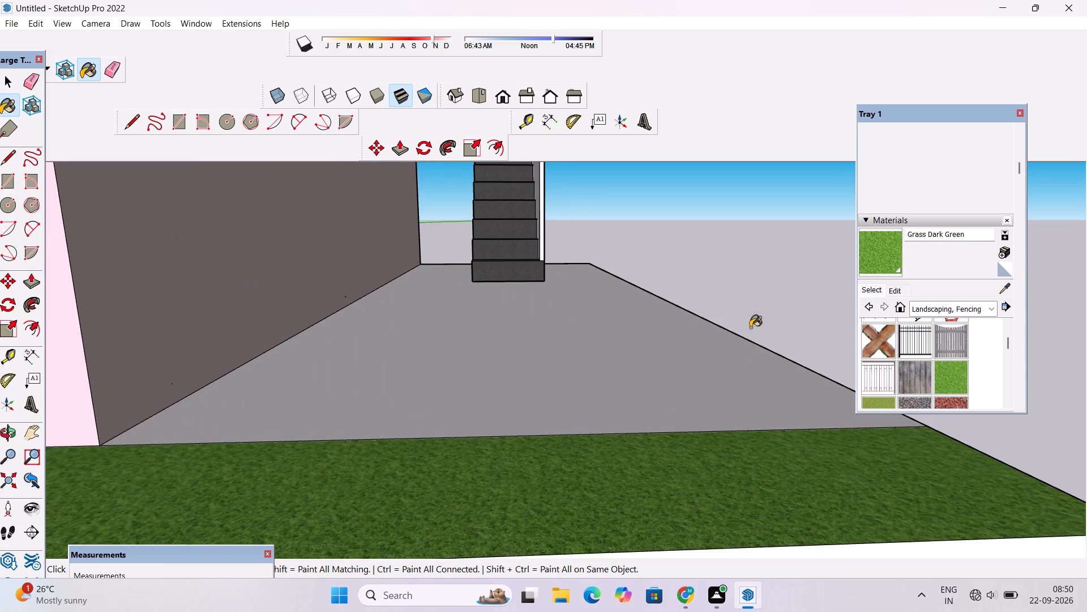
pyautogui.click(896, 291)
pyautogui.scroll(-1, 901, 337)
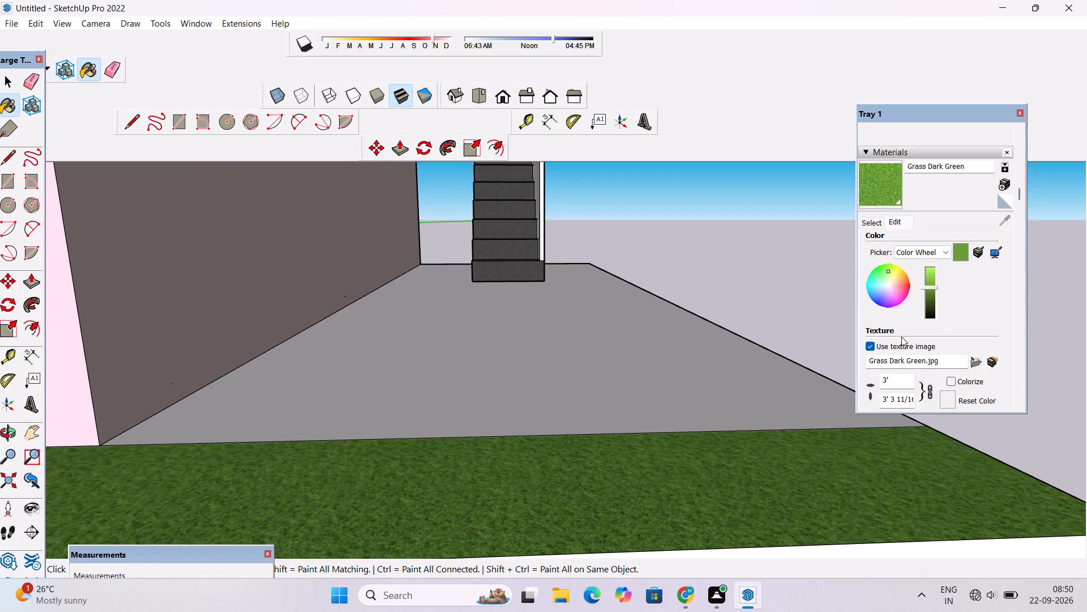
pyautogui.scroll(-1, 901, 355)
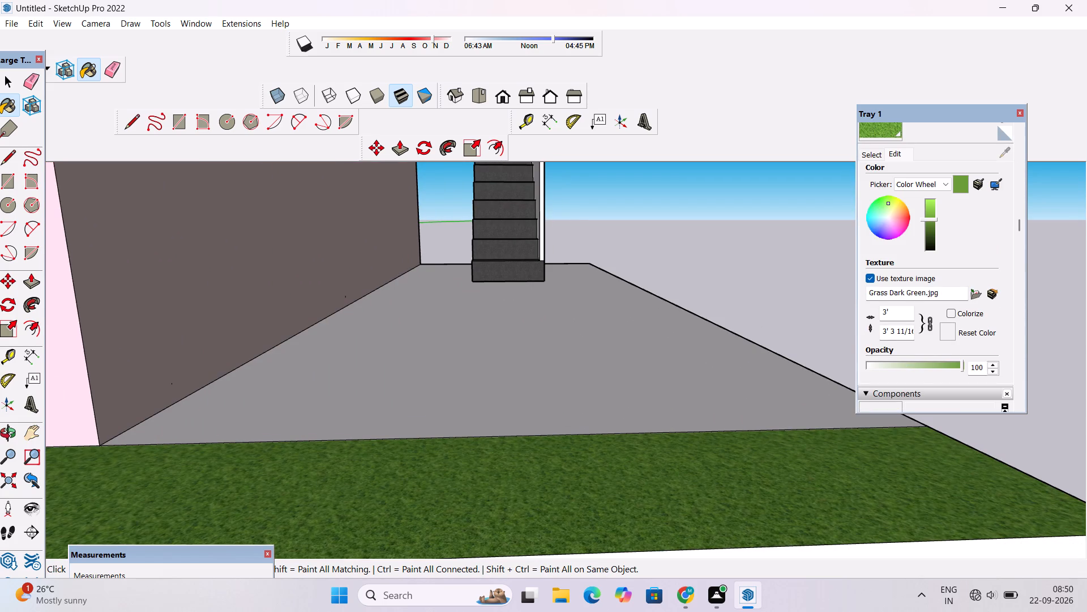
pyautogui.click(913, 333)
pyautogui.press('BackSpace')
pyautogui.press('BackSpace')
pyautogui.press('BackSpace')
pyautogui.press('BackSpace')
pyautogui.press('BackSpace')
pyautogui.press('BackSpace')
pyautogui.press('BackSpace')
pyautogui.press('BackSpace')
pyautogui.press('BackSpace')
pyautogui.press('BackSpace')
pyautogui.press('BackSpace')
pyautogui.press('BackSpace')
pyautogui.press('BackSpace')
pyautogui.press('BackSpace')
pyautogui.press('BackSpace')
pyautogui.press('BackSpace')
pyautogui.press('BackSpace')
pyautogui.press('BackSpace')
pyautogui.press('BackSpace')
pyautogui.press('BackSpace')
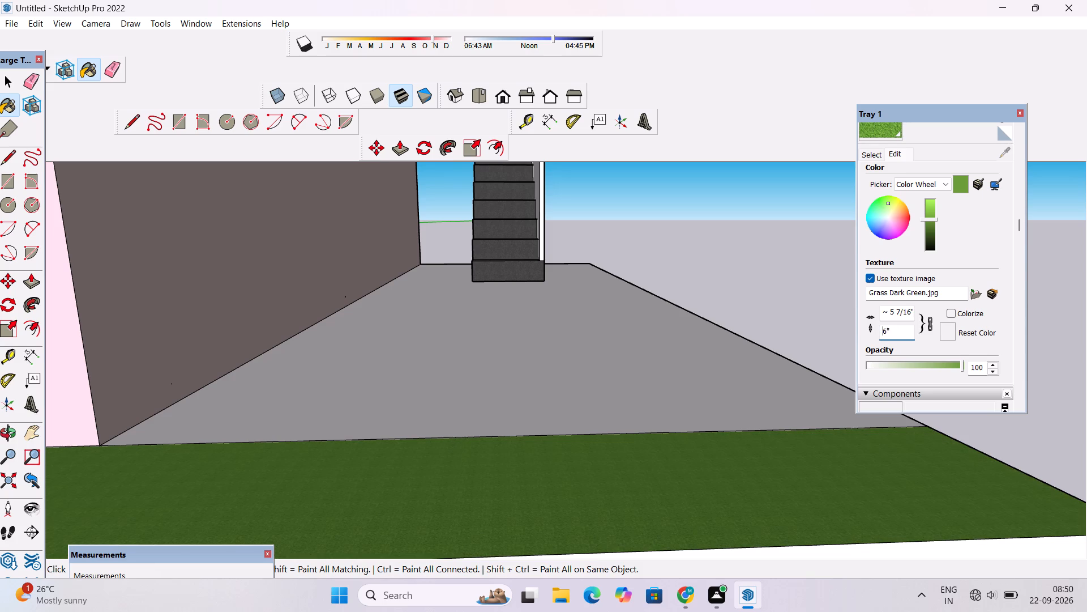
pyautogui.click(892, 326)
pyautogui.press('BackSpace')
pyautogui.press('BackSpace')
pyautogui.press('BackSpace')
pyautogui.press('BackSpace')
pyautogui.press('BackSpace')
pyautogui.press('BackSpace')
pyautogui.press('BackSpace')
pyautogui.press('BackSpace')
pyautogui.press('BackSpace')
pyautogui.press('BackSpace')
pyautogui.press('BackSpace')
pyautogui.write('10')
pyautogui.press("'")
pyautogui.press('Return')
# Paint the front edge face of the grass strip with Grass Dark Green.
pyautogui.scroll(-7, 563, 316)
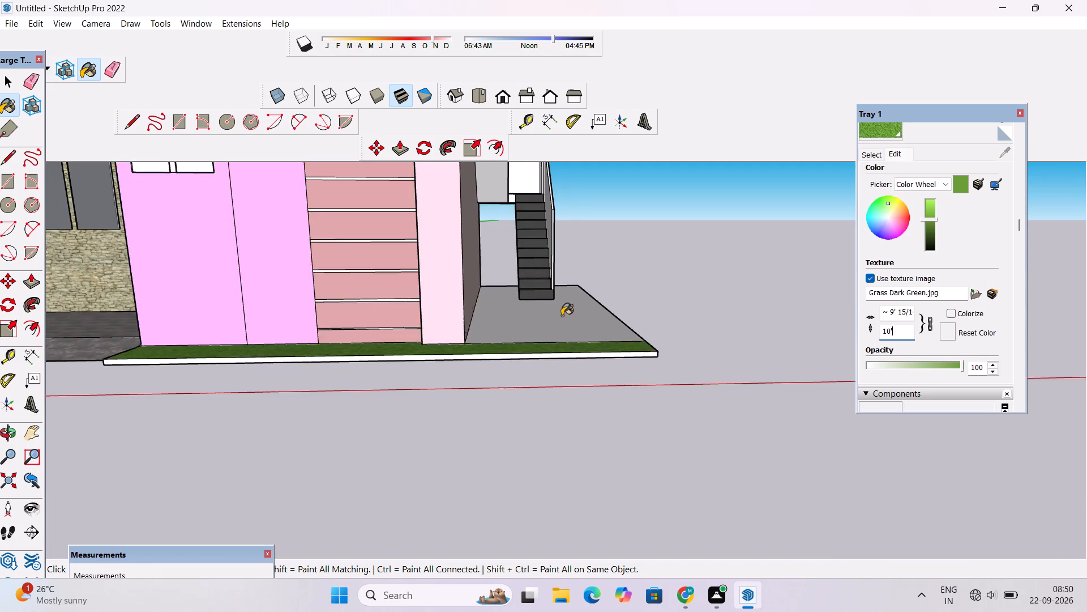
pyautogui.scroll(-4, 562, 316)
pyautogui.scroll(5, 527, 382)
pyautogui.click(564, 334)
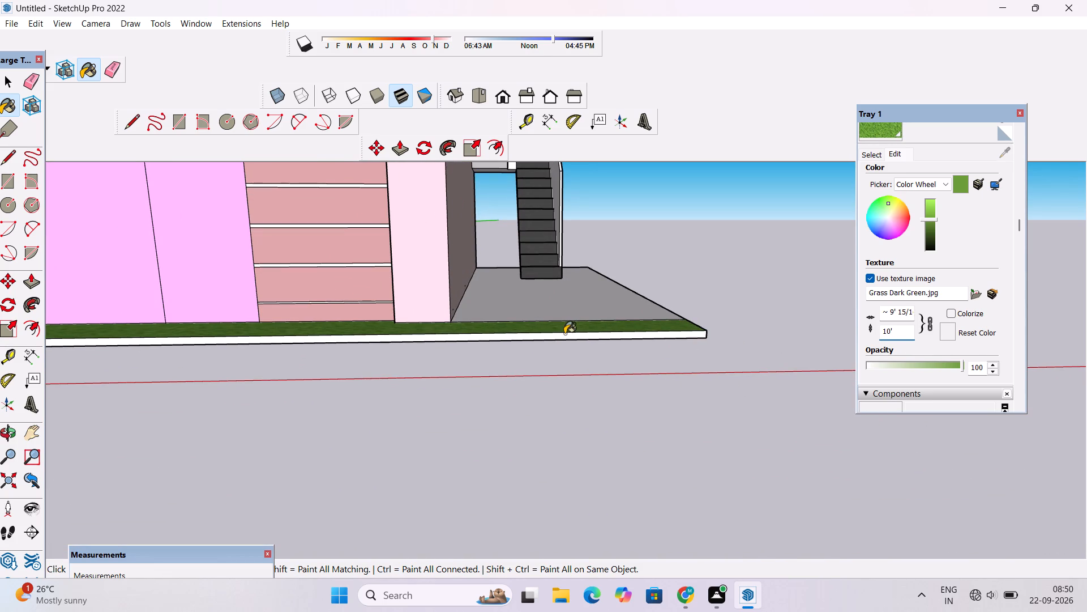
pyautogui.press('o')
pyautogui.scroll(-4, 563, 339)
pyautogui.moveTo(562, 338); pyautogui.dragTo(562, 419)
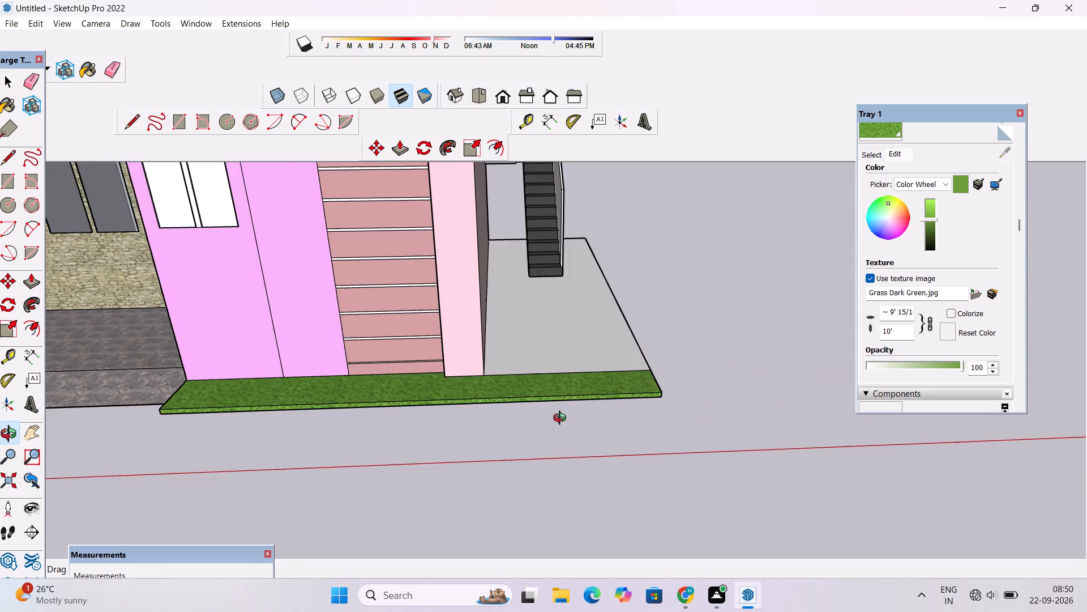
pyautogui.moveTo(562, 419); pyautogui.dragTo(562, 433)
# Examine the front facade and its grass strip from several angles.
pyautogui.scroll(-5, 557, 420)
pyautogui.keyDown('shift'); pyautogui.moveTo(480, 432); pyautogui.dragTo(632, 360); pyautogui.keyUp('shift')
pyautogui.scroll(3, 633, 372)
pyautogui.moveTo(523, 420); pyautogui.dragTo(609, 316)
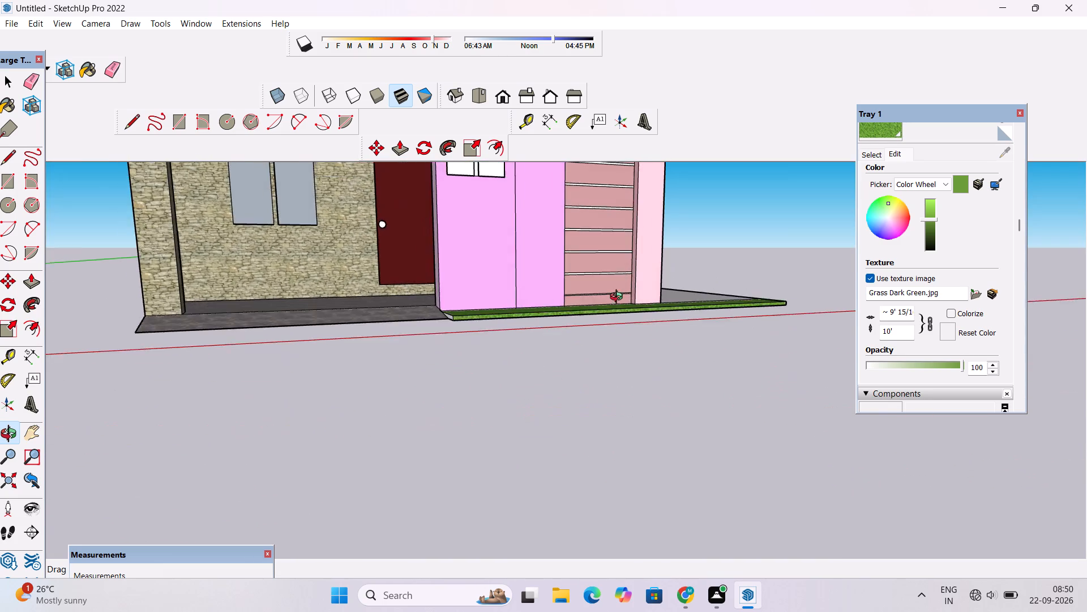
pyautogui.keyDown('shift'); pyautogui.moveTo(619, 298); pyautogui.dragTo(382, 423); pyautogui.keyUp('shift')
pyautogui.keyDown('shift'); pyautogui.scroll(-4, 379, 415); pyautogui.keyUp('shift')
pyautogui.moveTo(233, 425); pyautogui.dragTo(215, 428)
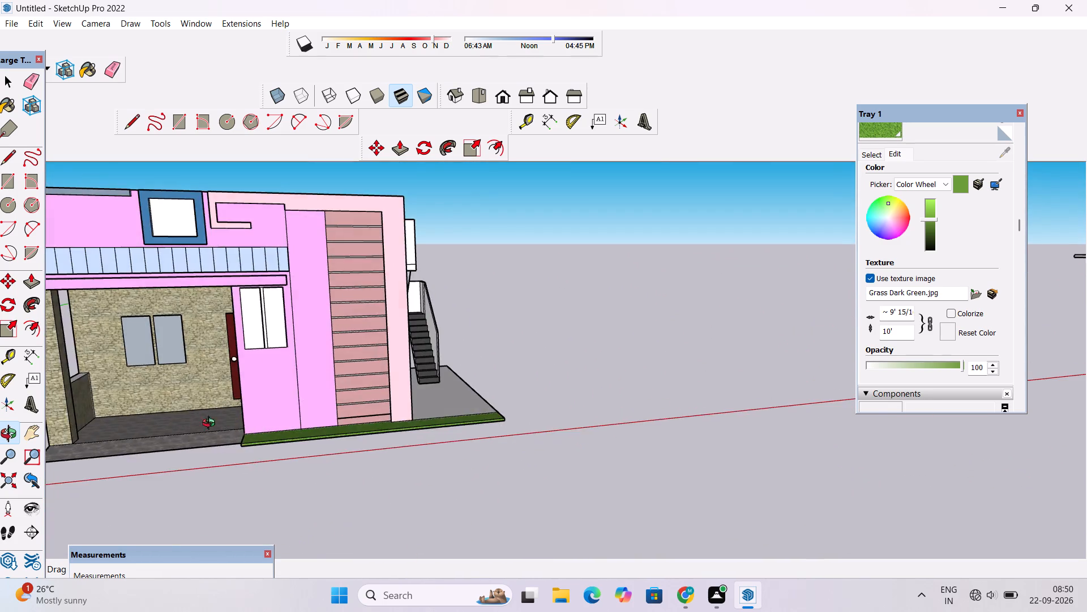
pyautogui.scroll(-6, 204, 416)
pyautogui.keyDown('shift'); pyautogui.moveTo(218, 409); pyautogui.dragTo(495, 402); pyautogui.keyUp('shift')
pyautogui.scroll(3, 504, 408)
pyautogui.moveTo(594, 392); pyautogui.dragTo(401, 408)
pyautogui.scroll(-5, 395, 402)
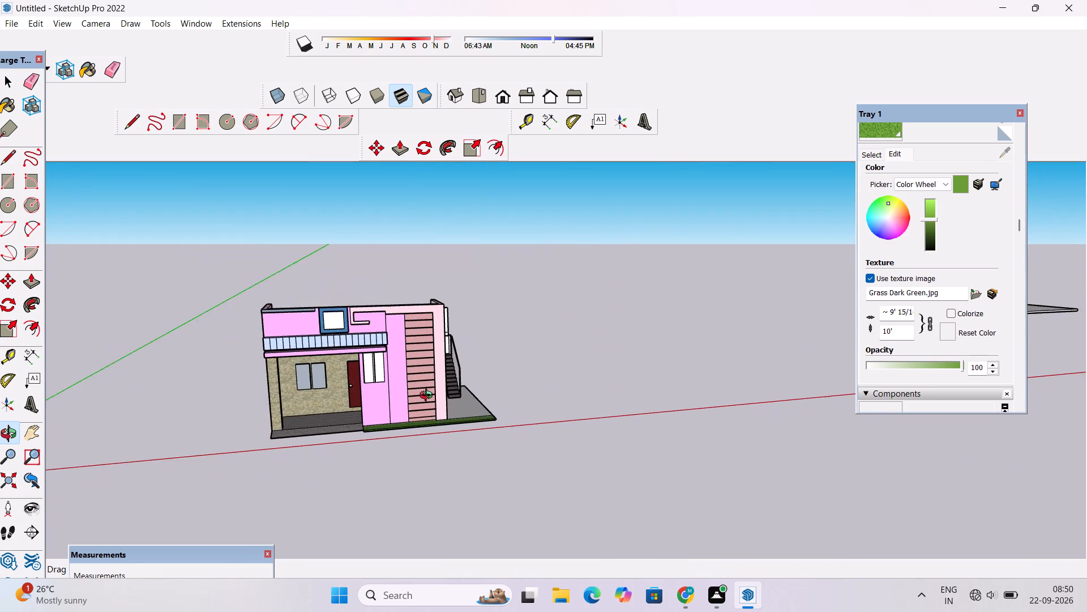
pyautogui.moveTo(429, 397); pyautogui.dragTo(383, 381)
pyautogui.scroll(3, 372, 368)
pyautogui.scroll(2, 883, 199)
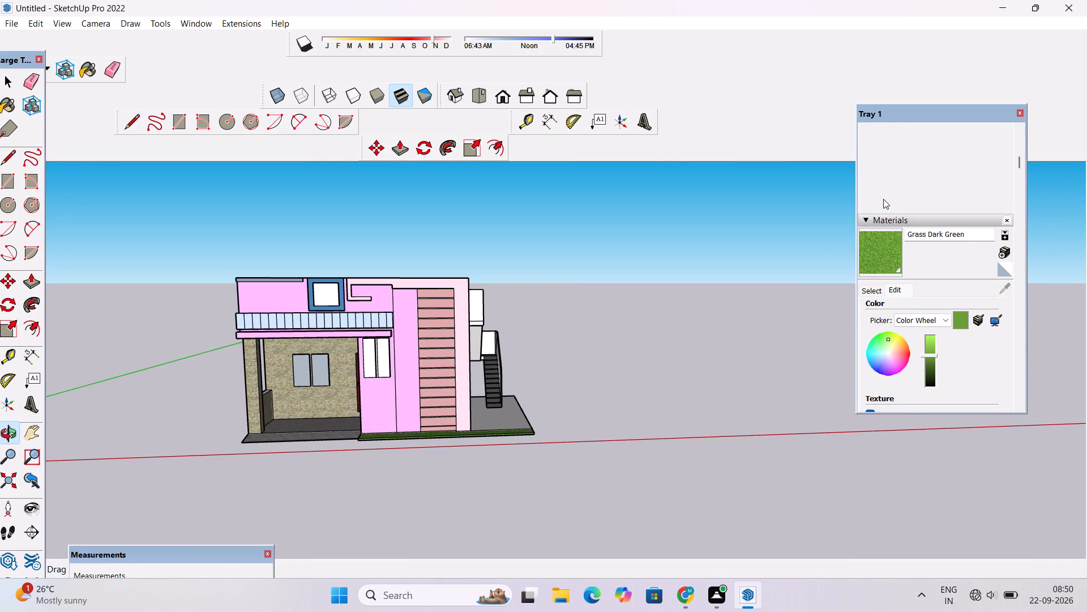
# Paint both panes of the white ground-floor window beside the porch with Translucent Glass Gray.
pyautogui.click(868, 290)
pyautogui.click(937, 308)
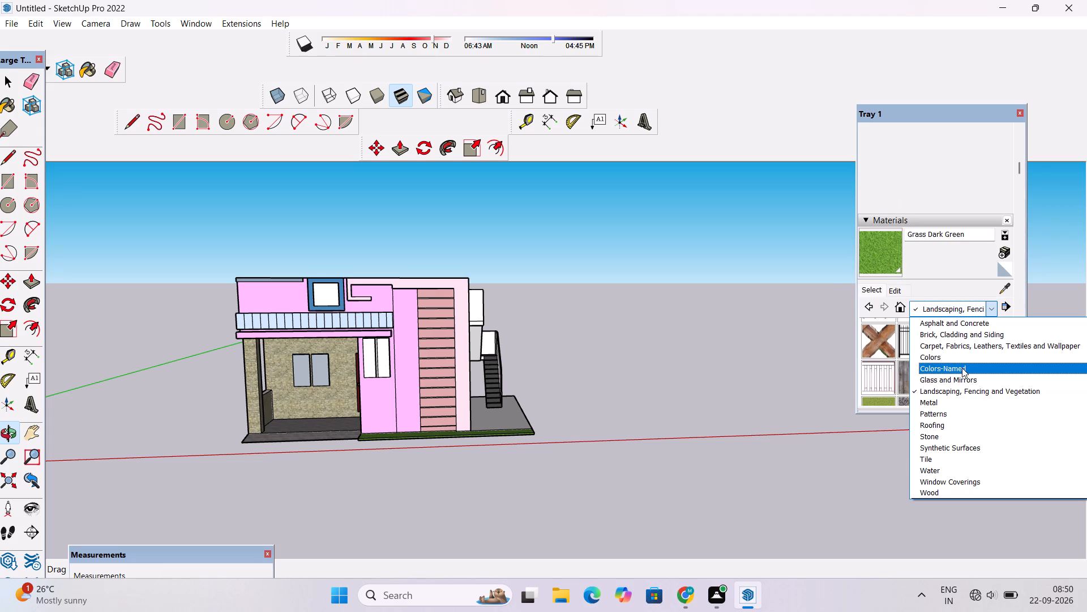
pyautogui.click(963, 382)
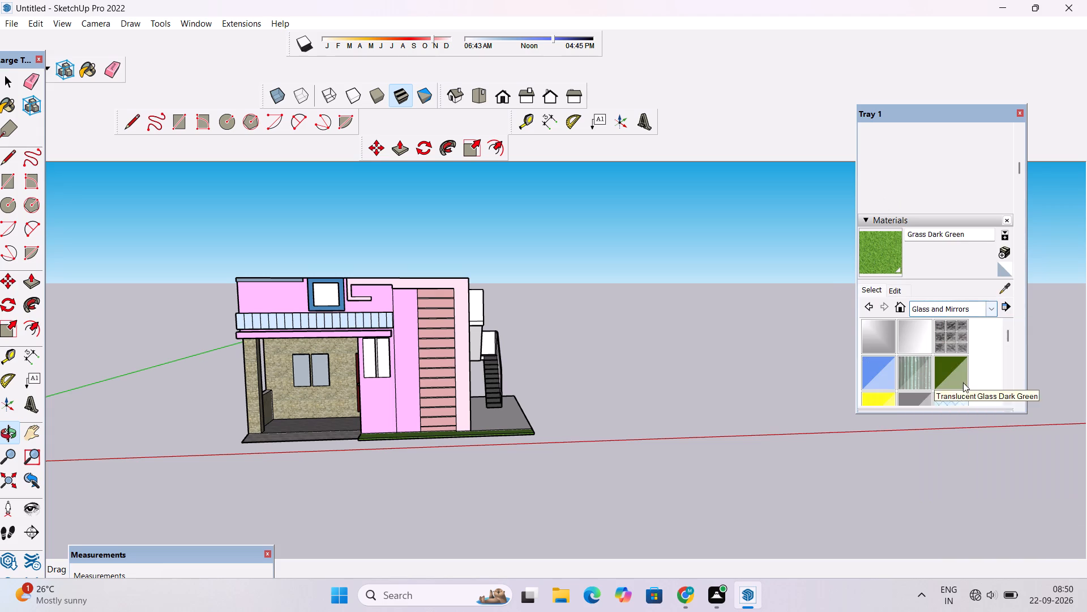
pyautogui.scroll(-1, 908, 373)
pyautogui.click(910, 331)
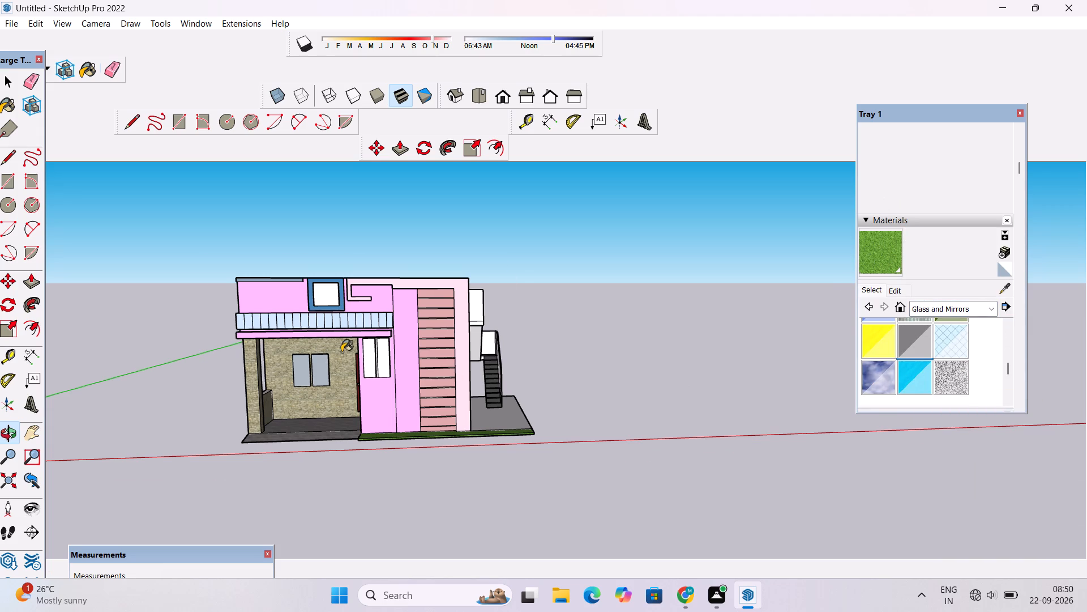
pyautogui.scroll(8, 341, 352)
pyautogui.click(386, 362)
pyautogui.click(408, 347)
# Paint the upper stair flight's underside and the upper landing's parapet and slab edges with 0009_Linen.
pyautogui.scroll(-8, 317, 350)
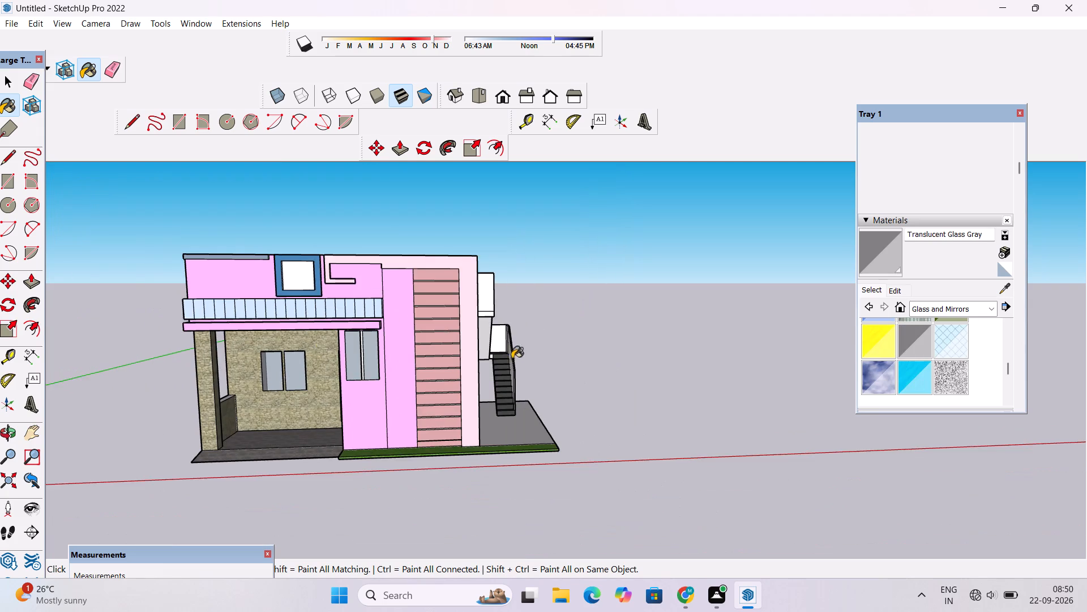
pyautogui.scroll(8, 530, 359)
pyautogui.press('space')
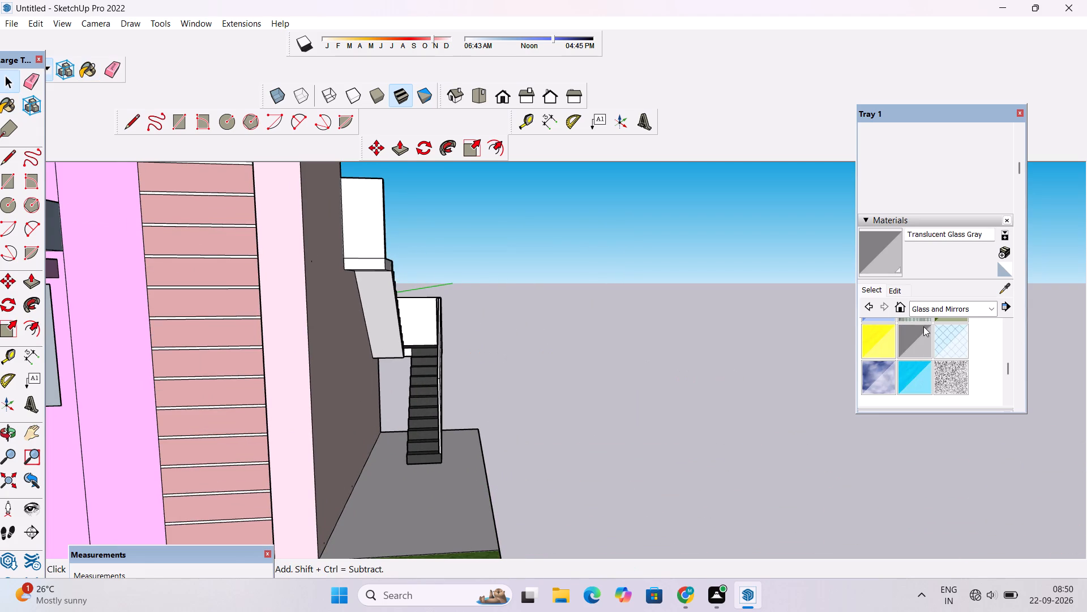
pyautogui.click(939, 305)
pyautogui.click(948, 364)
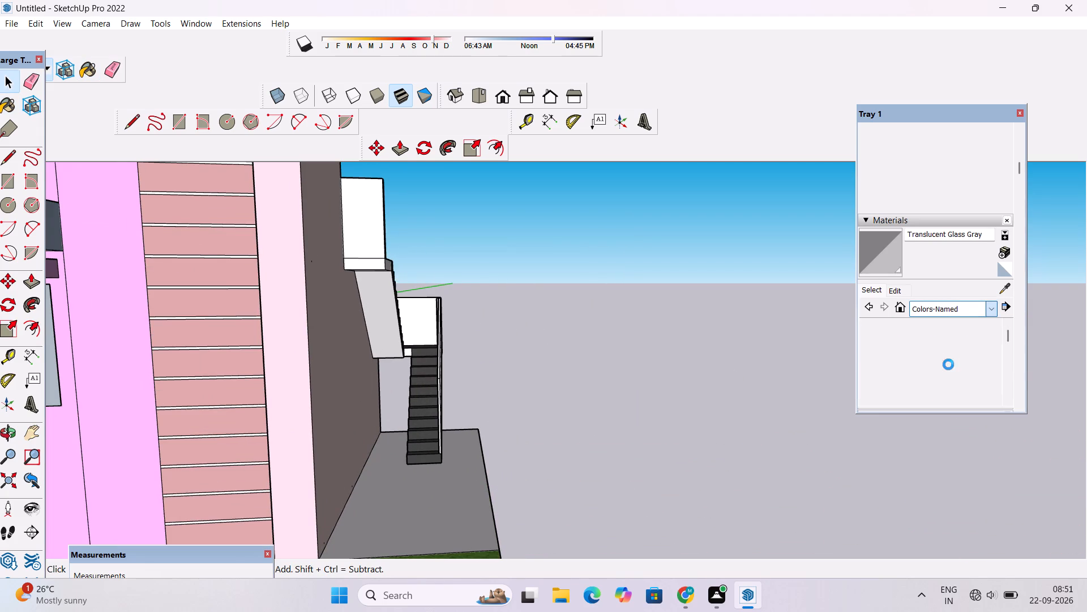
pyautogui.scroll(-2, 898, 357)
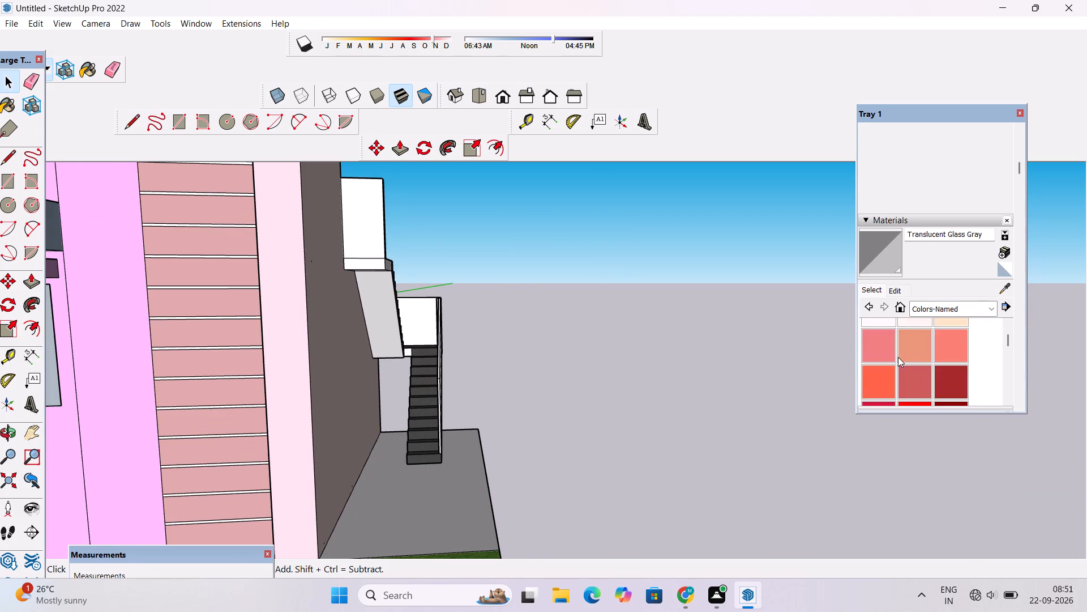
pyautogui.scroll(1, 898, 357)
pyautogui.click(952, 344)
pyautogui.scroll(4, 375, 316)
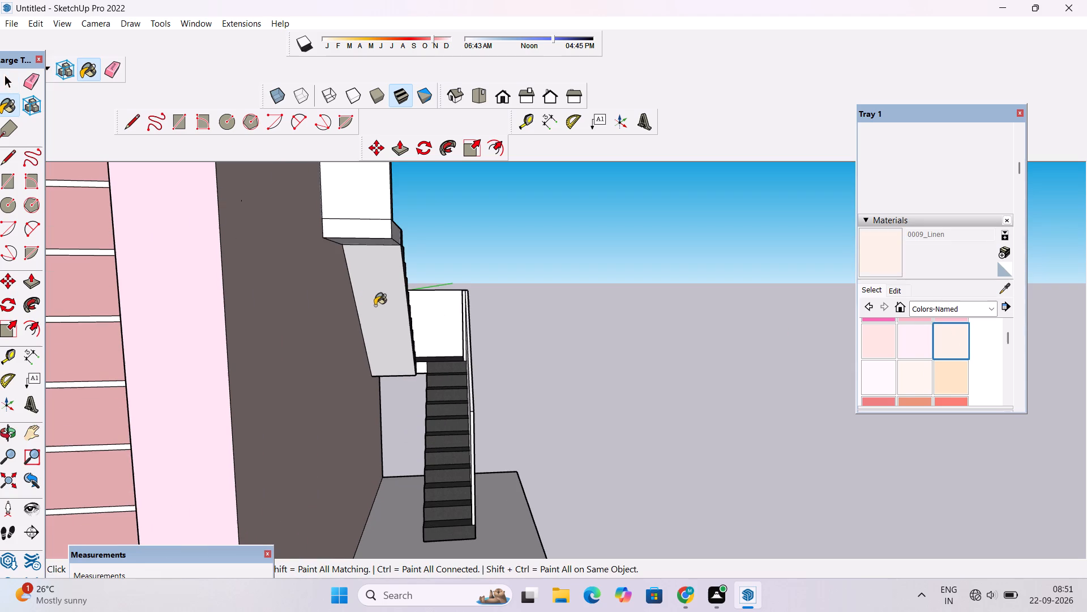
pyautogui.click(380, 278)
pyautogui.scroll(4, 383, 226)
pyautogui.click(374, 211)
pyautogui.click(365, 223)
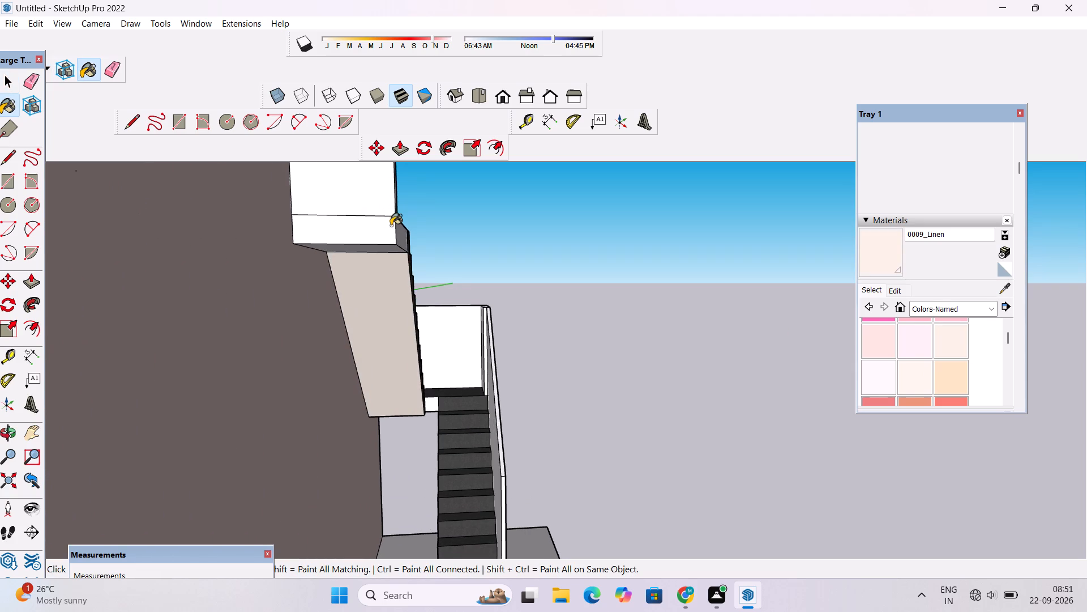
pyautogui.click(401, 229)
# Paint the house wall behind the upper stair flight and the intermediate landing parapet's inner and outer faces with 0009_Linen.
pyautogui.press('o')
pyautogui.moveTo(450, 249); pyautogui.dragTo(307, 320)
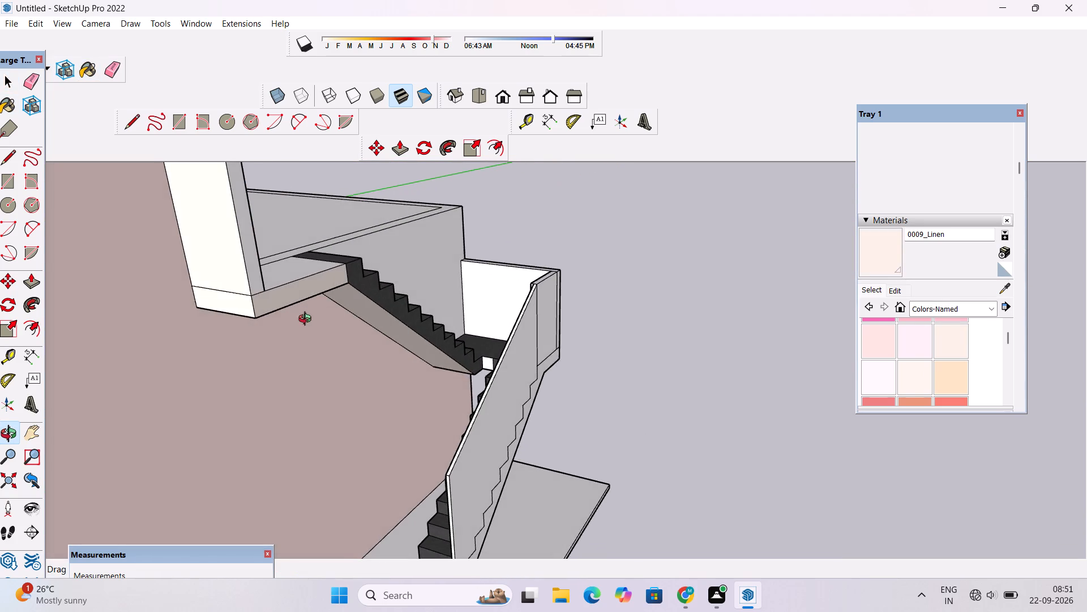
pyautogui.scroll(-2, 290, 323)
pyautogui.keyDown('shift'); pyautogui.moveTo(290, 323); pyautogui.dragTo(350, 382); pyautogui.keyUp('shift')
pyautogui.scroll(2, 350, 372)
pyautogui.moveTo(418, 358); pyautogui.dragTo(289, 390)
pyautogui.moveTo(286, 389); pyautogui.dragTo(350, 423)
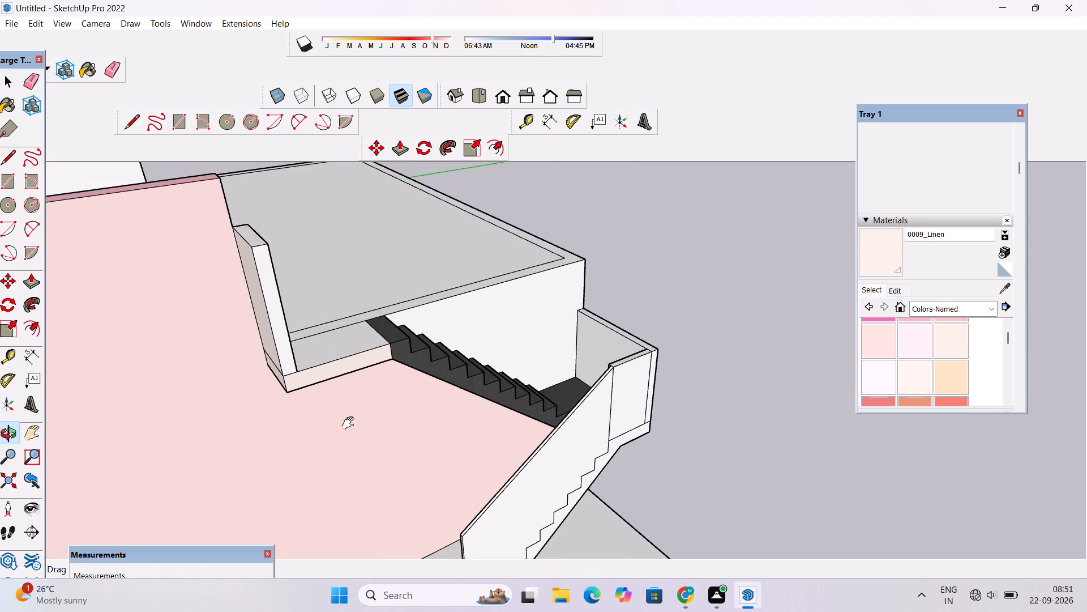
pyautogui.moveTo(350, 423); pyautogui.dragTo(310, 416)
pyautogui.click(873, 254)
pyautogui.scroll(3, 541, 322)
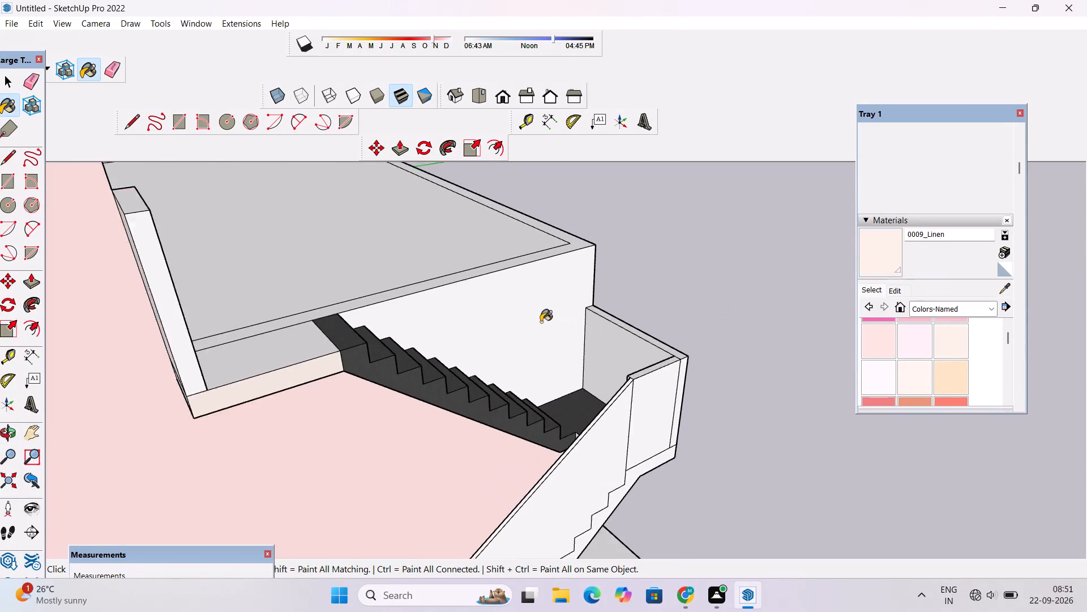
pyautogui.scroll(1, 541, 322)
pyautogui.click(538, 316)
pyautogui.click(644, 345)
pyautogui.click(689, 402)
# Paint the lower stair flight's outer parapet face and the sawtooth side strip below it with 0009_Linen.
pyautogui.click(637, 439)
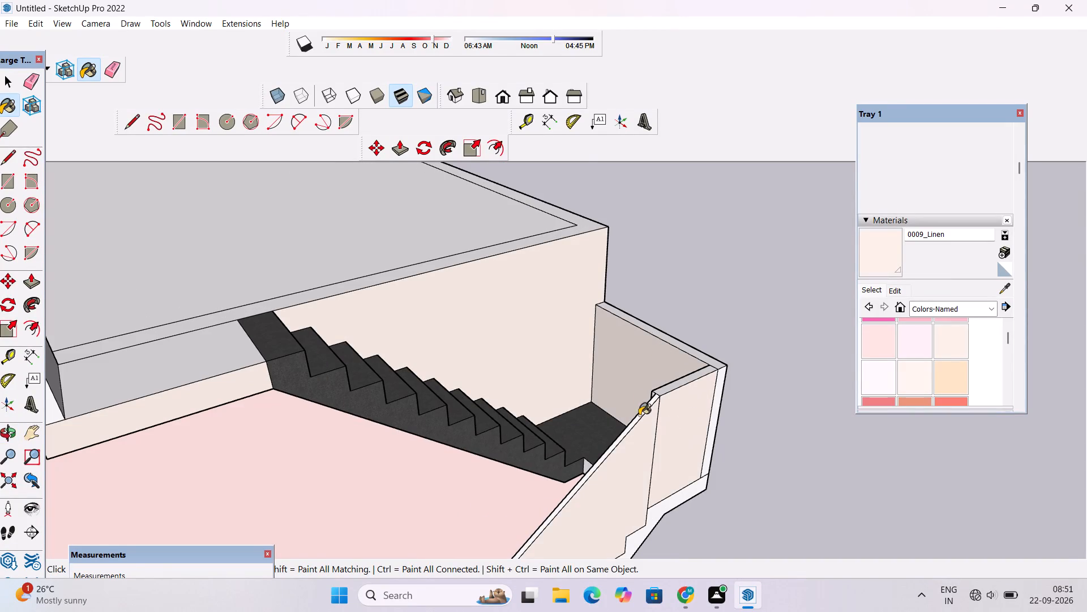
pyautogui.scroll(-11, 633, 394)
pyautogui.scroll(14, 620, 513)
pyautogui.click(590, 440)
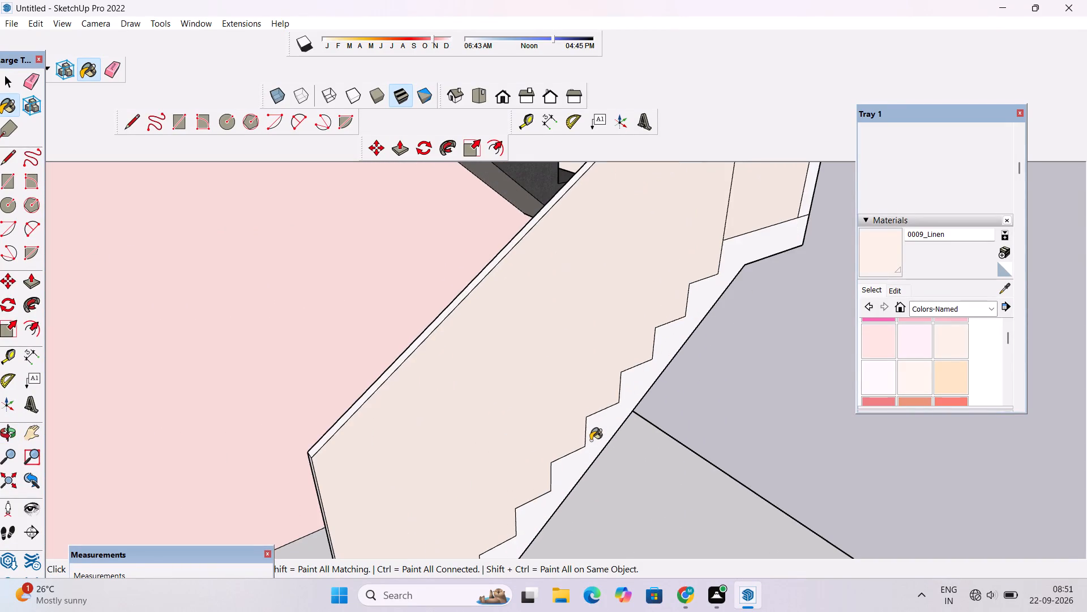
# Paint the sloped top edge of the lower stair flight's parapet with 0009_Linen.
pyautogui.scroll(-10, 591, 449)
pyautogui.scroll(14, 577, 427)
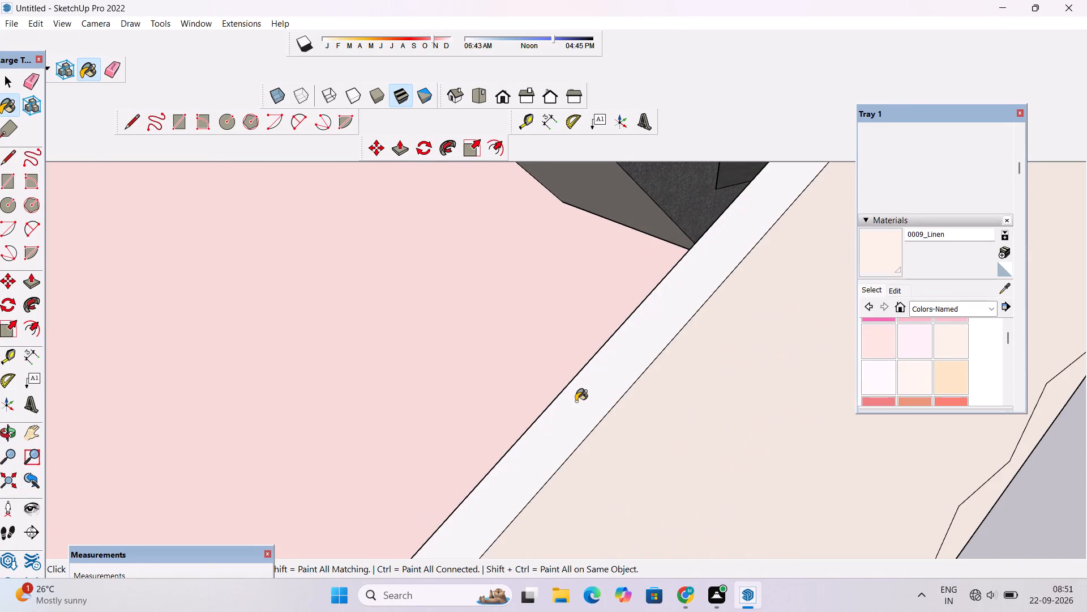
pyautogui.click(576, 401)
# Paint the upper landing's floor and its parapet's end, top and inner faces with 0009_Linen.
pyautogui.scroll(-20, 550, 407)
pyautogui.scroll(-4, 550, 407)
pyautogui.scroll(5, 423, 304)
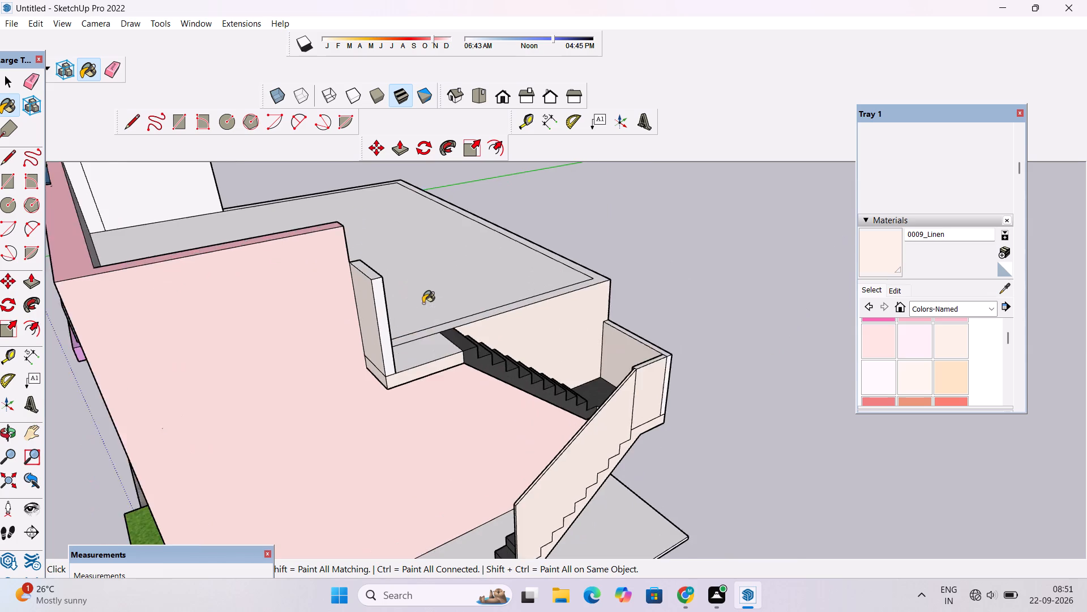
pyautogui.scroll(5, 423, 303)
pyautogui.click(410, 415)
pyautogui.click(310, 394)
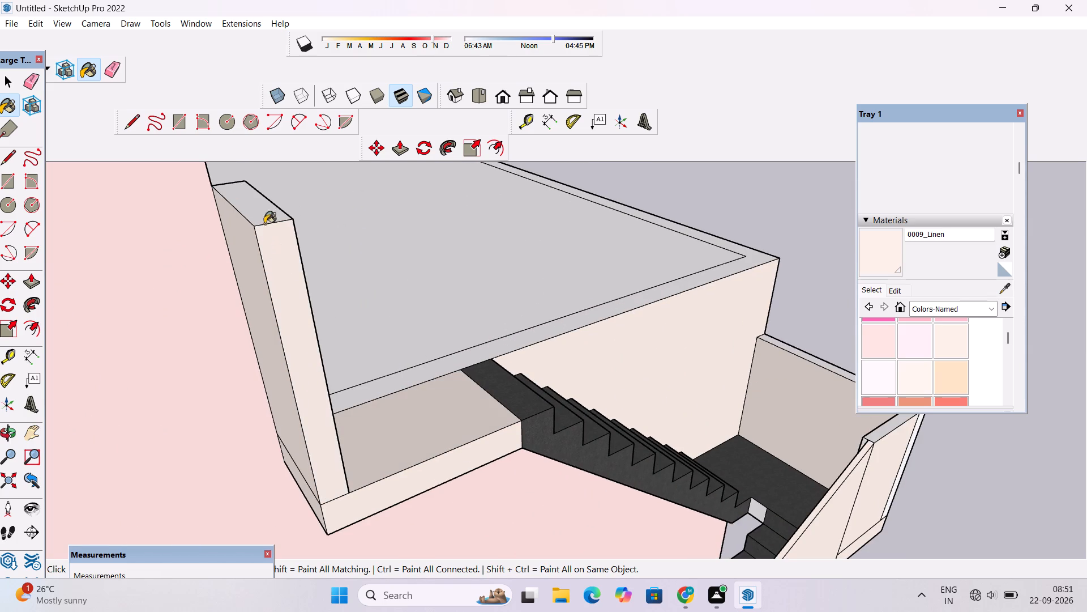
pyautogui.click(264, 212)
pyautogui.press('o')
pyautogui.moveTo(414, 325); pyautogui.dragTo(225, 374)
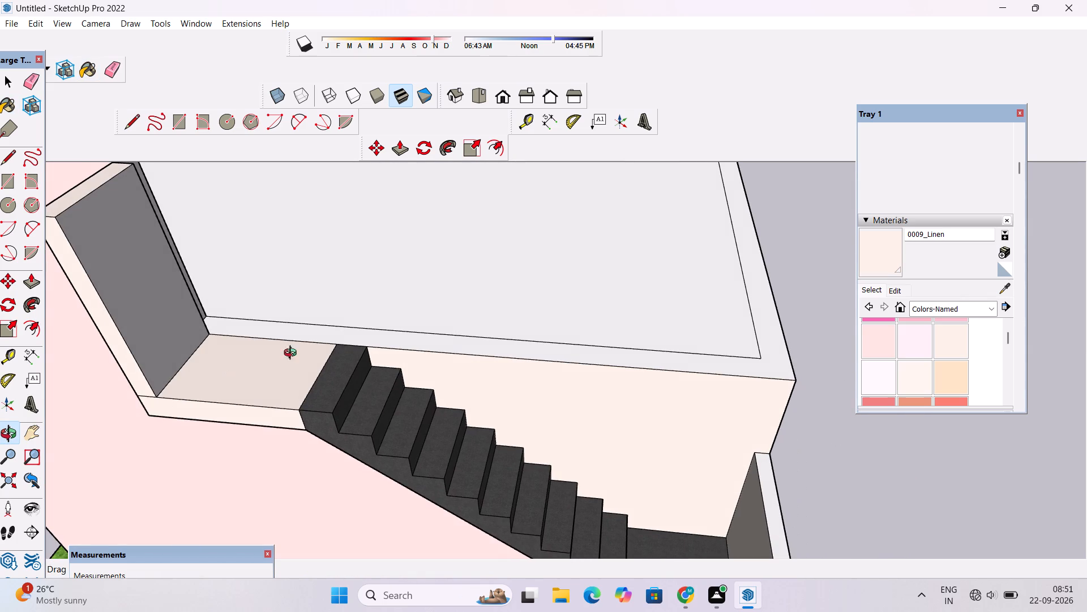
pyautogui.click(871, 259)
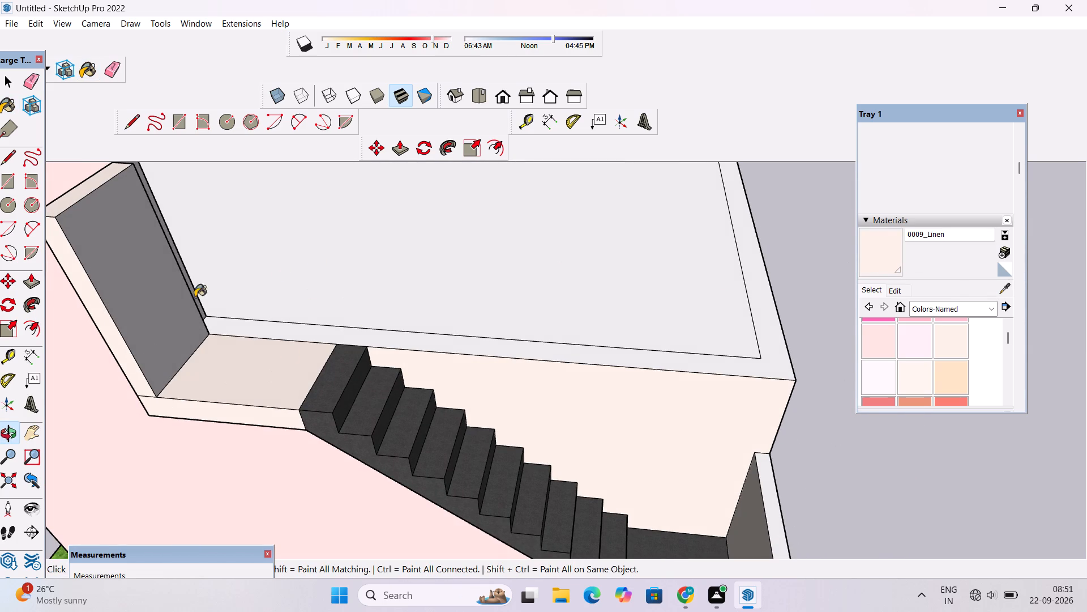
pyautogui.click(157, 299)
# Paint the intermediate landing parapet's top edges and adjoining outer side faces with 0009_Linen.
pyautogui.scroll(-9, 303, 280)
pyautogui.scroll(11, 465, 410)
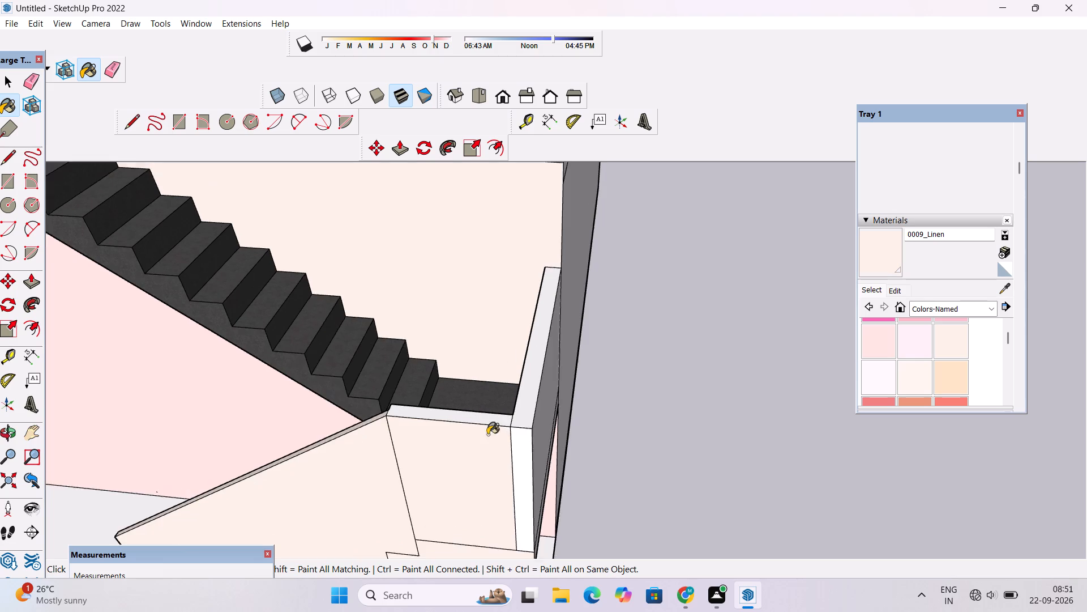
pyautogui.scroll(4, 487, 435)
pyautogui.click(541, 440)
pyautogui.click(541, 385)
pyautogui.click(489, 402)
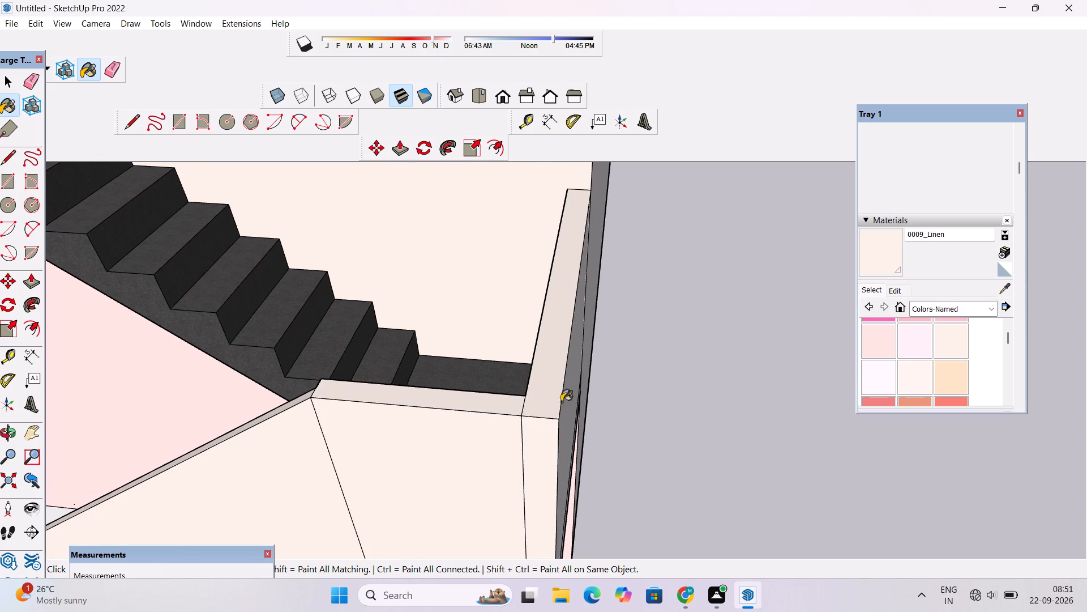
pyautogui.click(588, 406)
pyautogui.click(565, 406)
# Paint the intermediate landing parapet's remaining inner faces and the lower flight parapet's adjoining inner side and edge with 0009_Linen.
pyautogui.press('o')
pyautogui.moveTo(474, 420); pyautogui.dragTo(615, 403)
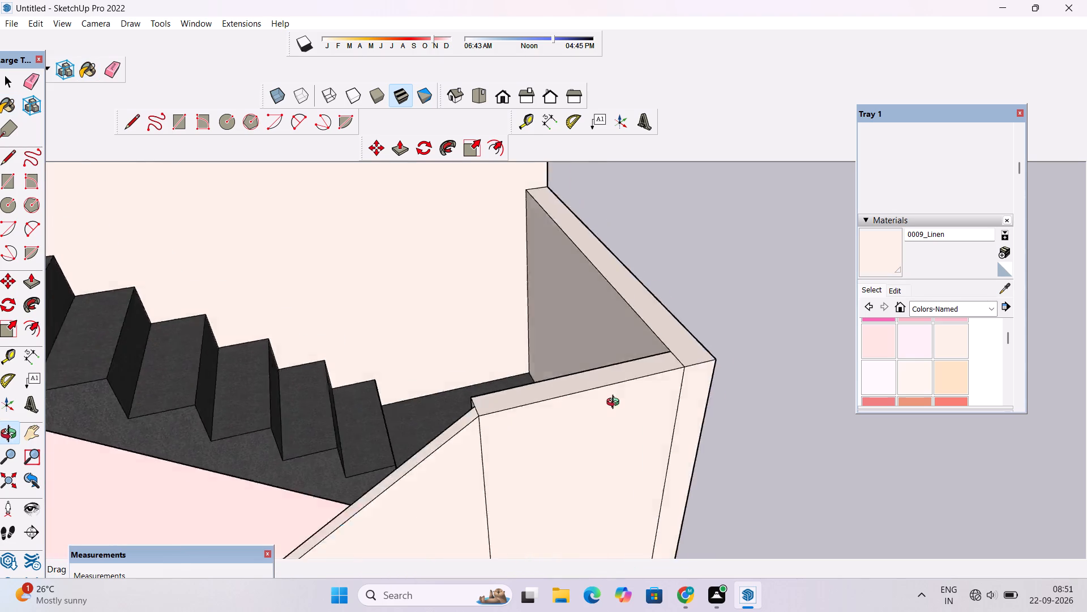
pyautogui.moveTo(615, 403); pyautogui.dragTo(825, 311)
pyautogui.scroll(-5, 721, 334)
pyautogui.moveTo(664, 382); pyautogui.dragTo(717, 422)
pyautogui.moveTo(717, 422); pyautogui.dragTo(684, 418)
pyautogui.keyDown('shift'); pyautogui.moveTo(684, 424); pyautogui.dragTo(641, 394); pyautogui.keyUp('shift')
pyautogui.click(878, 254)
pyautogui.click(592, 287)
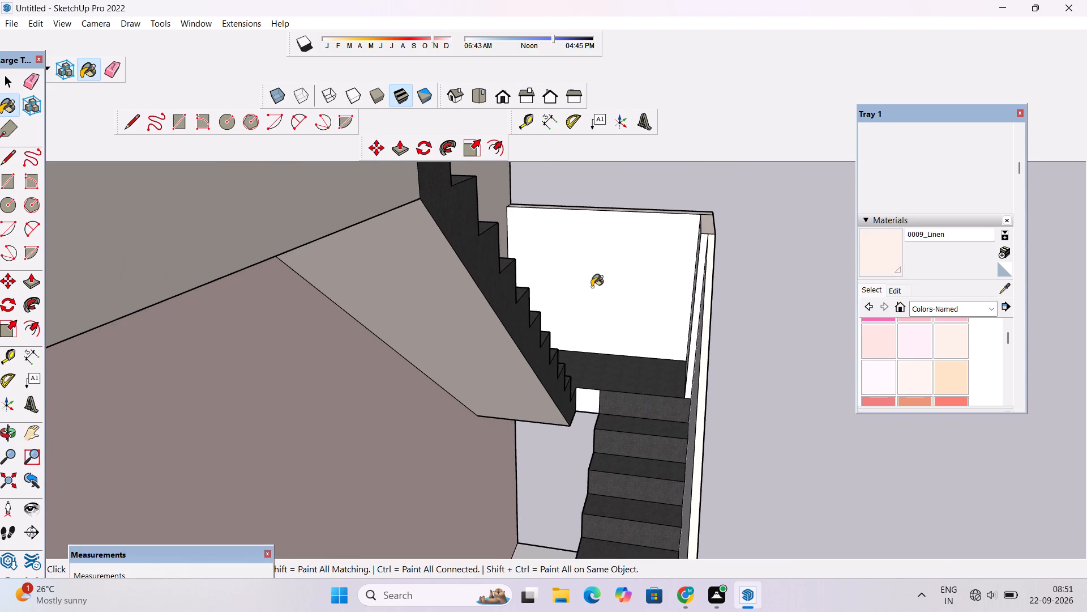
pyautogui.scroll(8, 596, 288)
pyautogui.scroll(-4, 606, 348)
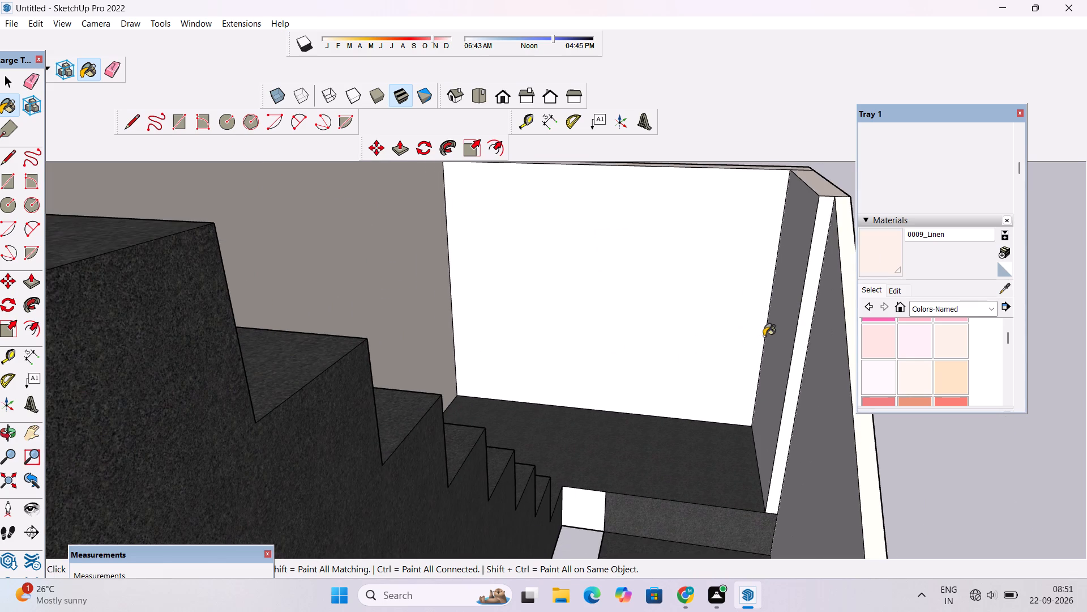
pyautogui.click(764, 336)
pyautogui.click(781, 357)
pyautogui.scroll(-5, 709, 306)
pyautogui.scroll(7, 746, 289)
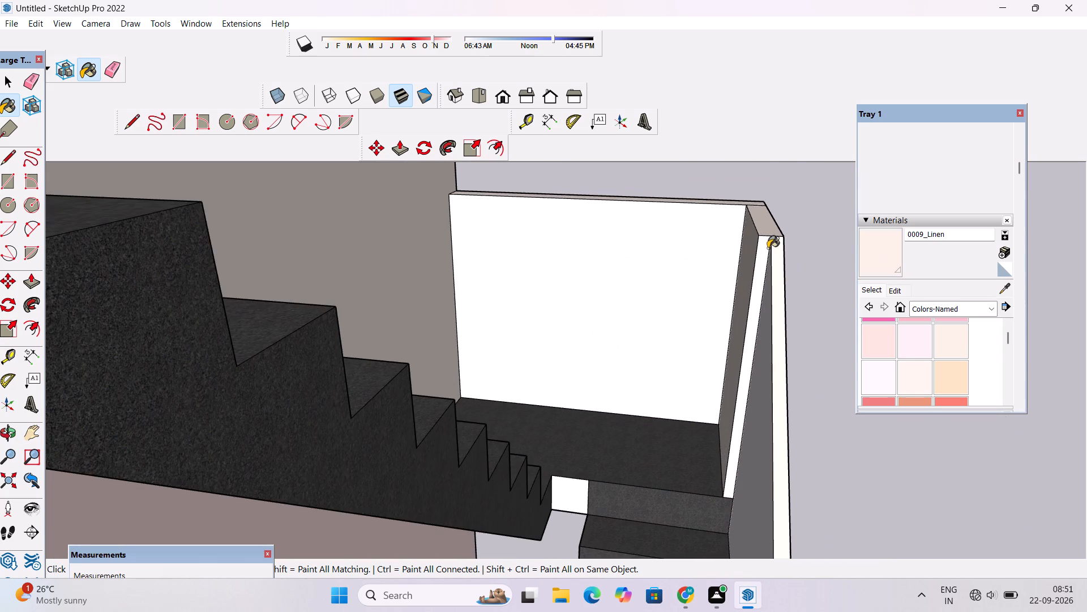
pyautogui.click(768, 248)
pyautogui.click(777, 315)
# Paint the small white riser face between the two stair flights at the intermediate landing with 0009_Linen.
pyautogui.scroll(-10, 651, 250)
pyautogui.scroll(1, 649, 244)
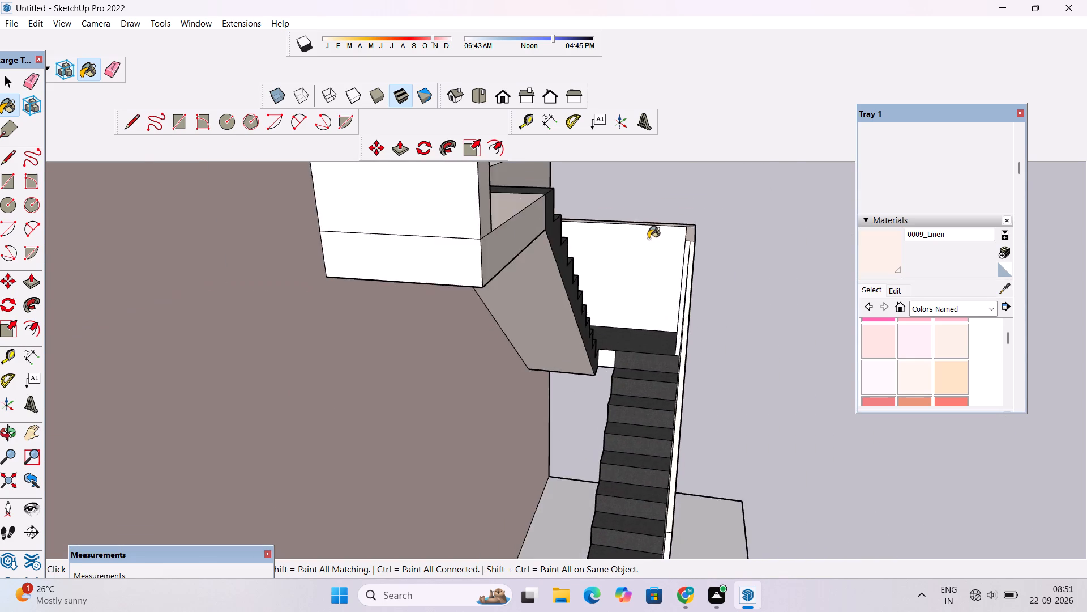
pyautogui.scroll(-10, 648, 233)
pyautogui.scroll(20, 639, 284)
pyautogui.click(641, 274)
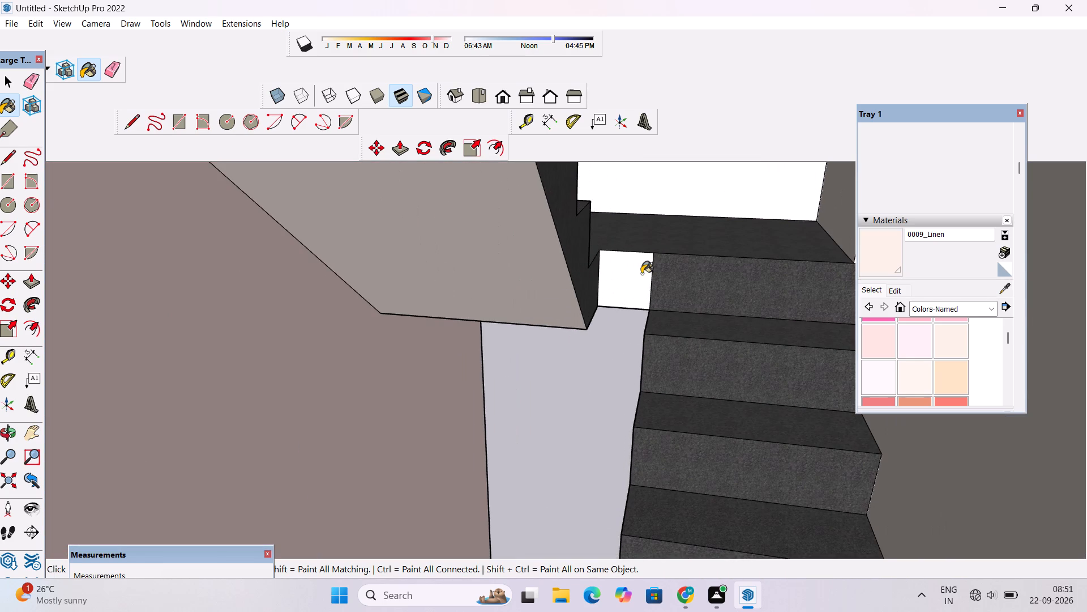
# Frame the house's front facade at near eye level and close the materials tray.
pyautogui.scroll(-4, 613, 278)
pyautogui.press('o')
pyautogui.moveTo(670, 294); pyautogui.dragTo(573, 310)
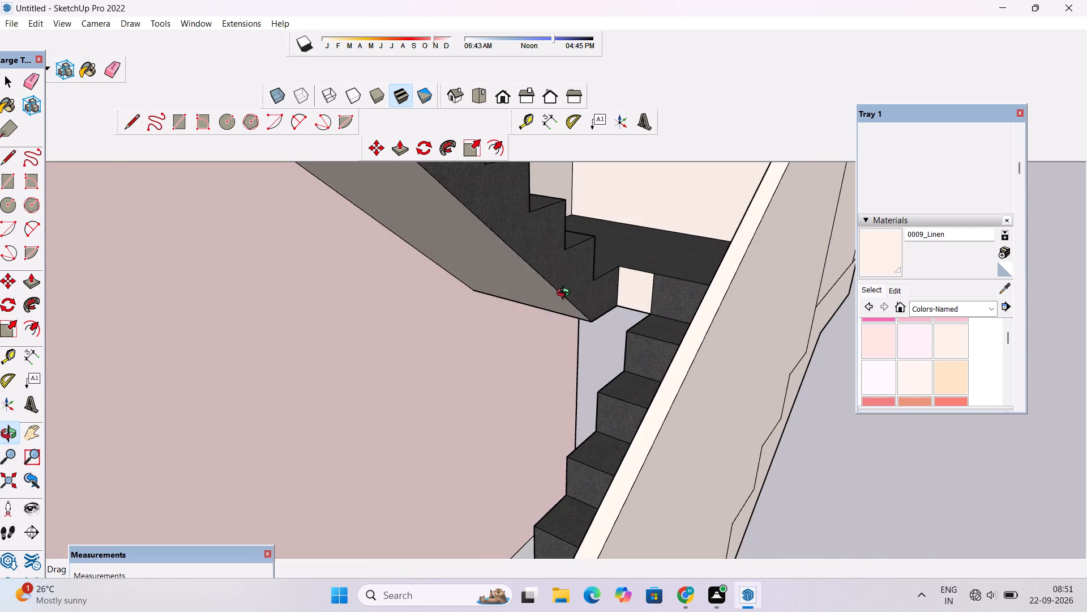
pyautogui.scroll(-18, 566, 294)
pyautogui.moveTo(549, 346); pyautogui.dragTo(744, 321)
pyautogui.moveTo(610, 363); pyautogui.dragTo(611, 389)
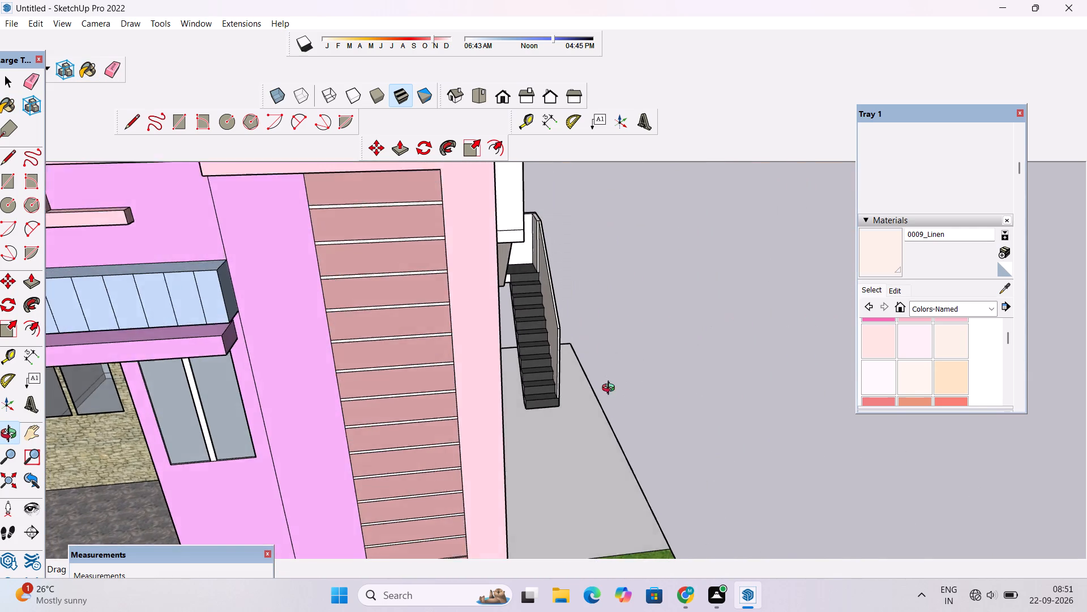
pyautogui.moveTo(611, 389); pyautogui.dragTo(611, 401)
pyautogui.moveTo(602, 410); pyautogui.dragTo(592, 384)
pyautogui.scroll(-9, 561, 339)
pyautogui.keyDown('shift'); pyautogui.moveTo(523, 399); pyautogui.dragTo(528, 361); pyautogui.keyUp('shift')
pyautogui.moveTo(528, 363); pyautogui.dragTo(528, 343)
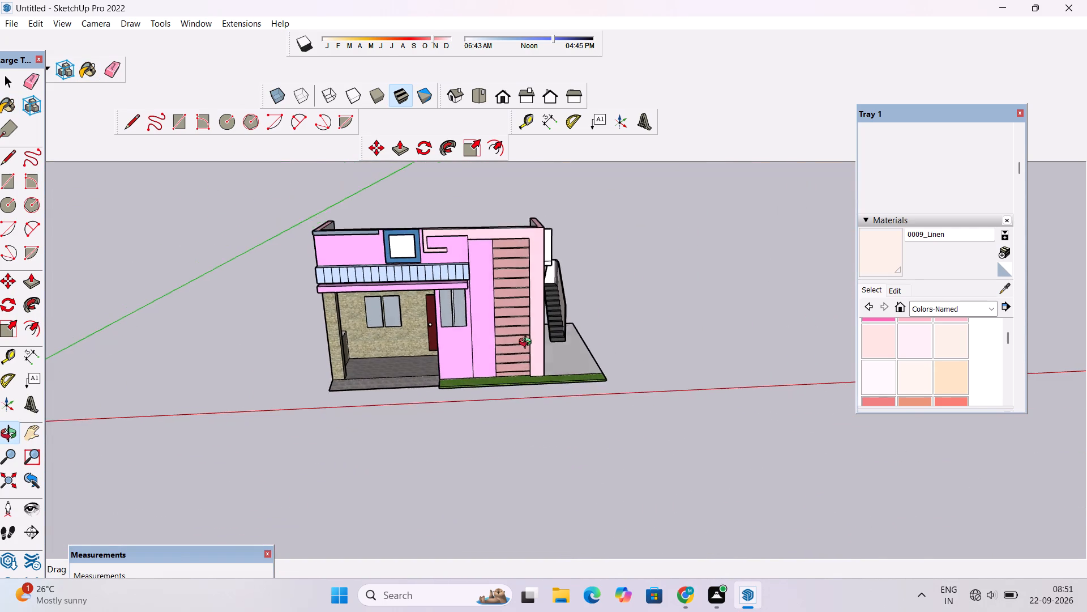
pyautogui.moveTo(528, 343); pyautogui.dragTo(528, 339)
pyautogui.moveTo(528, 368); pyautogui.dragTo(536, 337)
pyautogui.scroll(3, 515, 342)
pyautogui.moveTo(512, 358); pyautogui.dragTo(517, 324)
pyautogui.keyDown('shift'); pyautogui.moveTo(517, 324); pyautogui.dragTo(527, 341); pyautogui.keyUp('shift')
pyautogui.press('space')
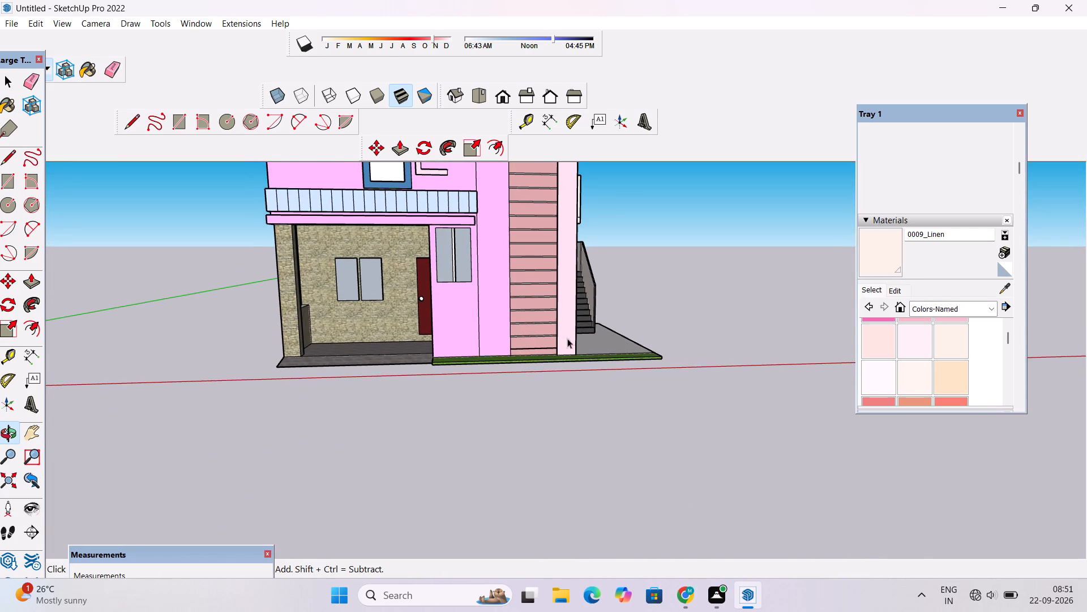
pyautogui.click(1017, 113)
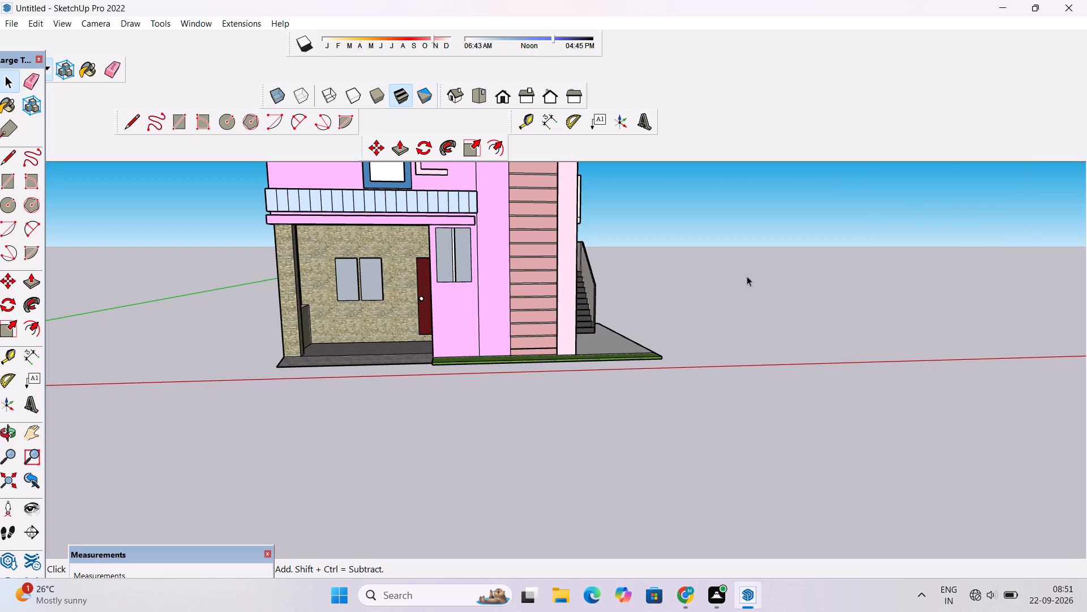
# Save the model in Downloads as a SketchUp file named "HOUSE PLAN ......".
pyautogui.hotkey('ctrl', 's')
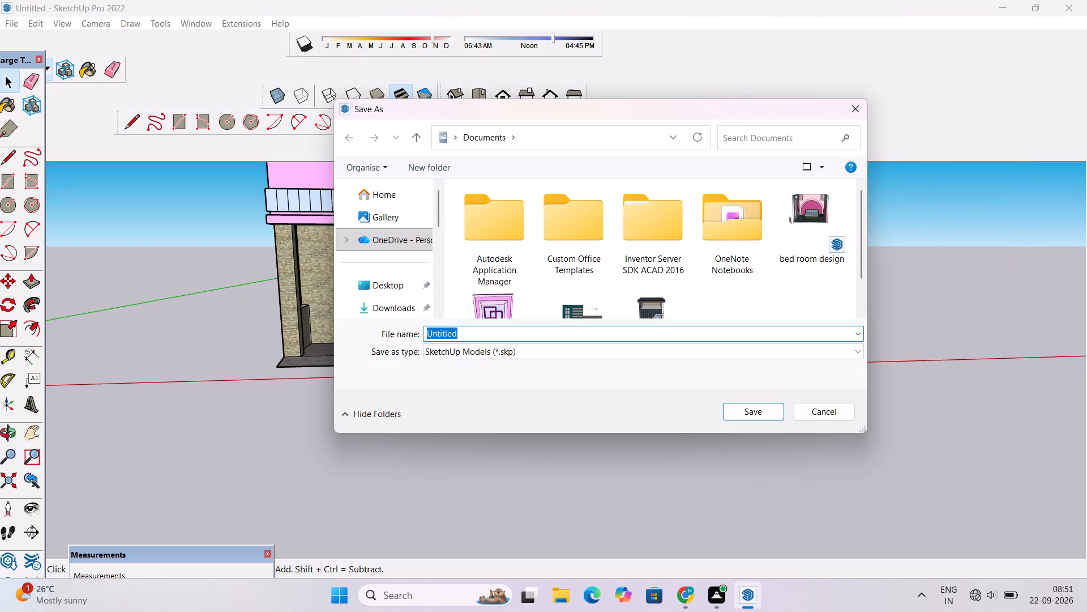
pyautogui.click(399, 308)
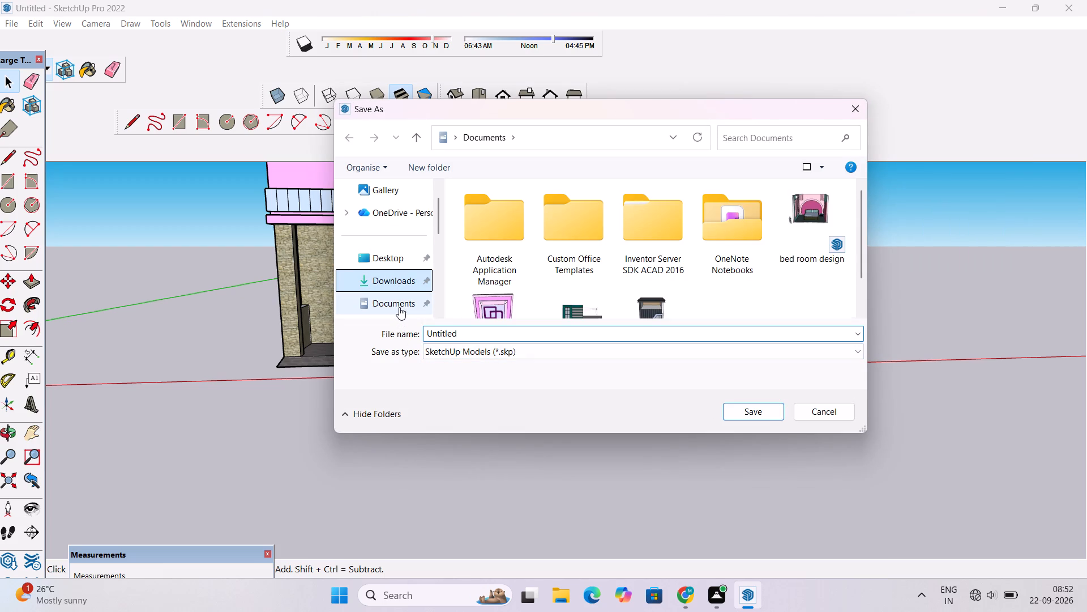
pyautogui.click(459, 334)
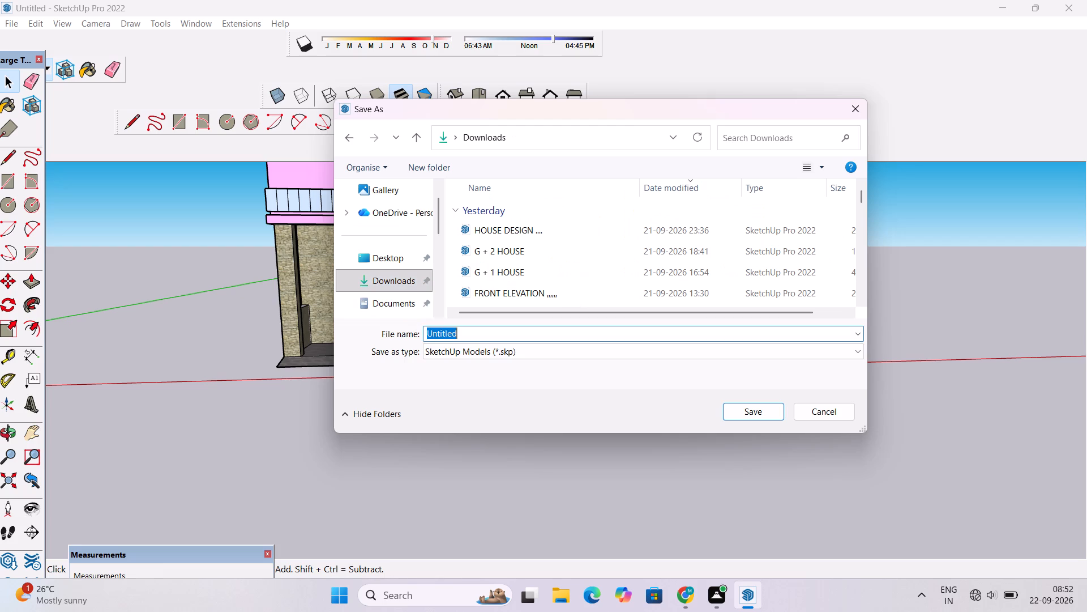
pyautogui.press('BackSpace')
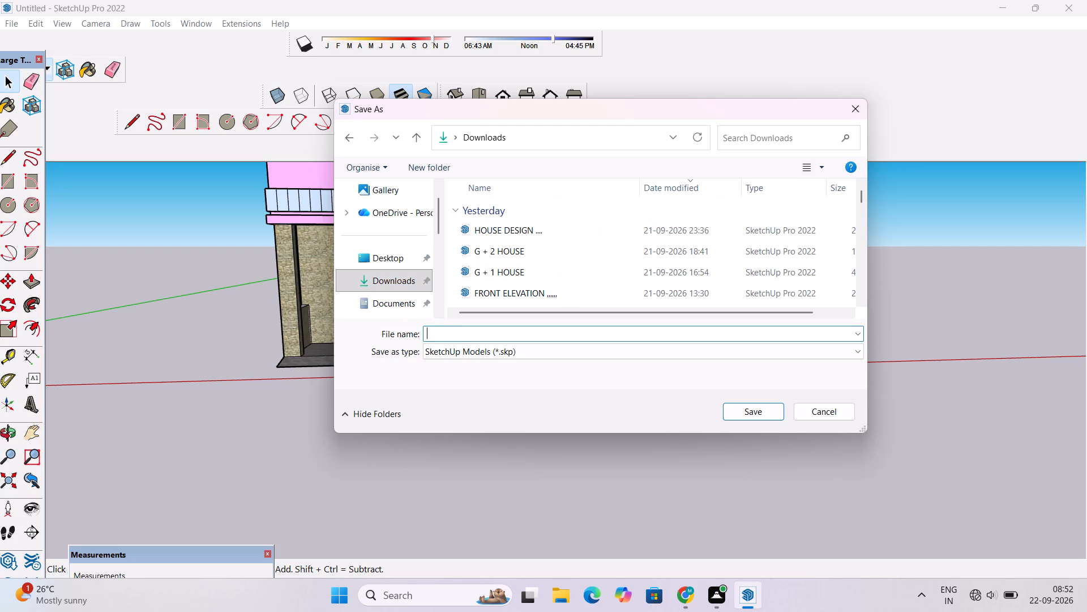
pyautogui.write('hou')
pyautogui.write('se')
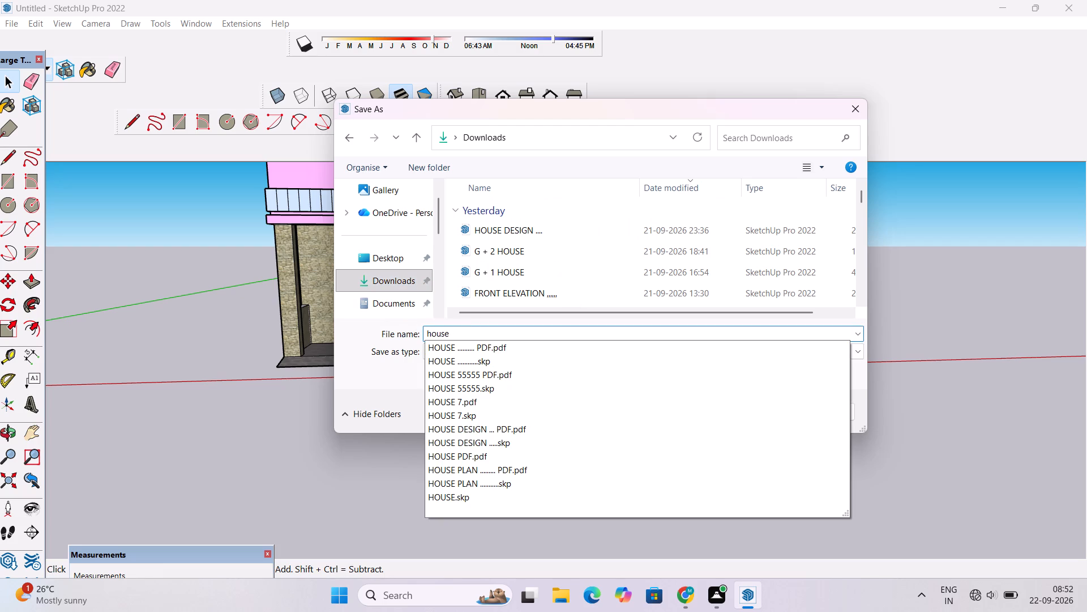
pyautogui.press('BackSpace')
pyautogui.press('BackSpace')
pyautogui.press('BackSpace')
pyautogui.press('BackSpace')
pyautogui.press('BackSpace')
pyautogui.press('BackSpace')
pyautogui.press('BackSpace')
pyautogui.press('BackSpace')
pyautogui.press('BackSpace')
pyautogui.press('BackSpace')
pyautogui.press('BackSpace')
pyautogui.press('BackSpace')
pyautogui.press('BackSpace')
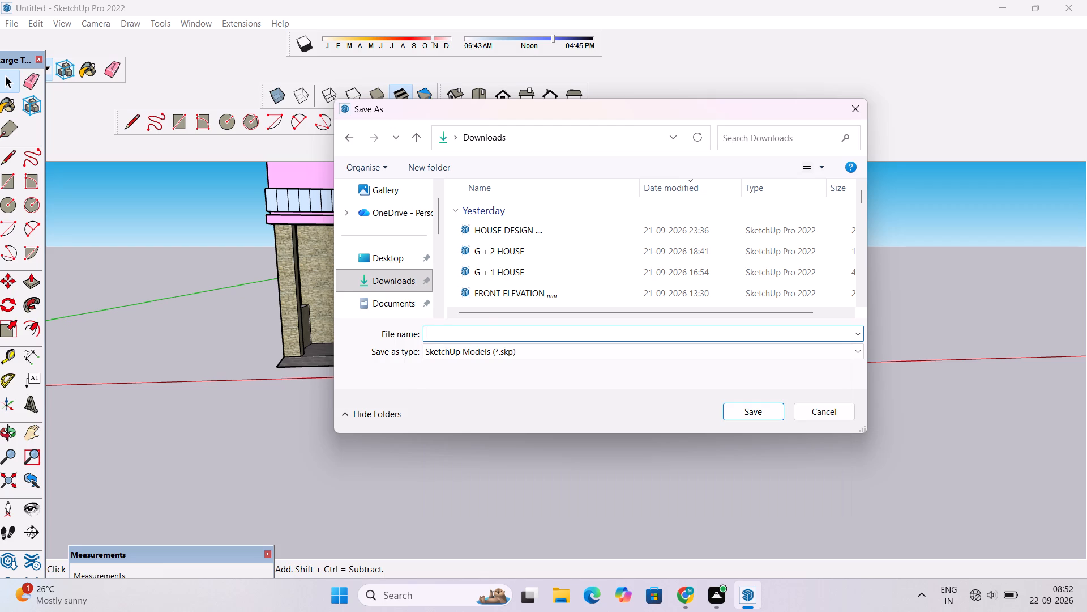
pyautogui.write('HOUSE PAL')
pyautogui.press('BackSpace')
pyautogui.press('BackSpace')
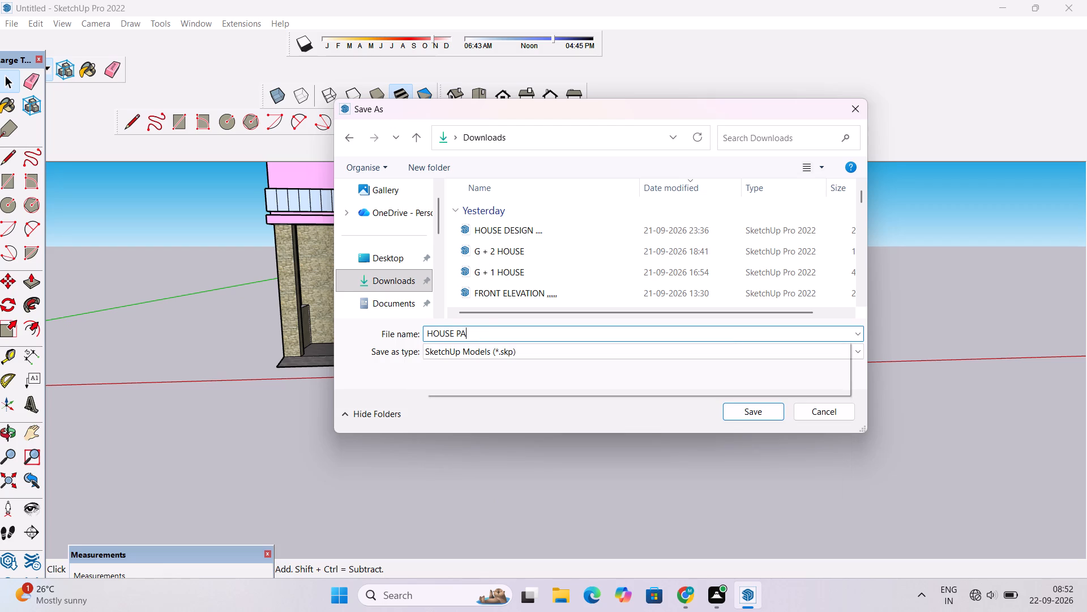
pyautogui.press('BackSpace')
pyautogui.write('PLAN ......')
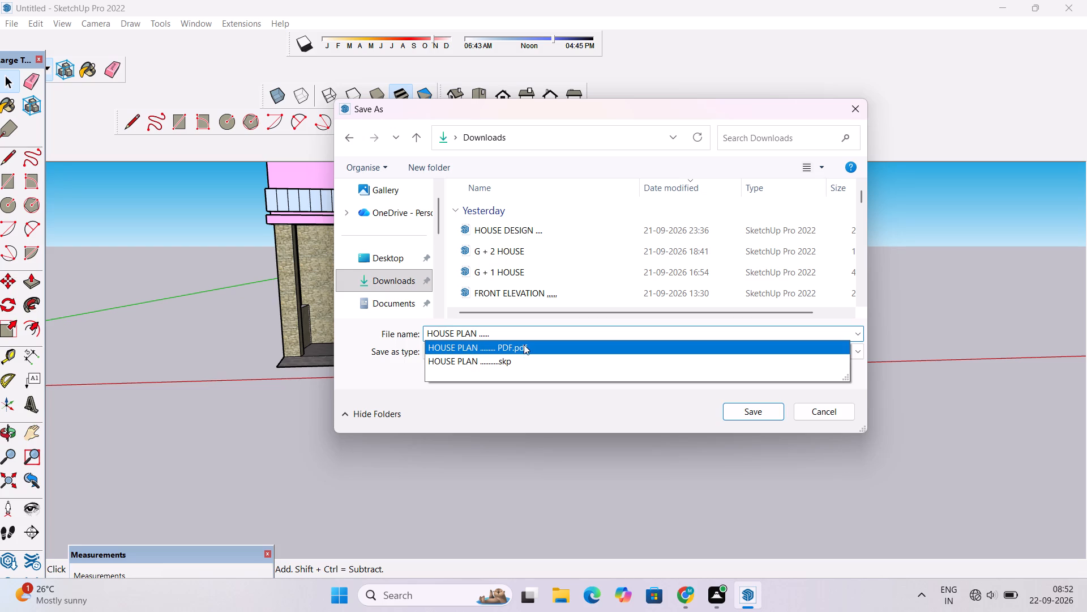
pyautogui.click(521, 334)
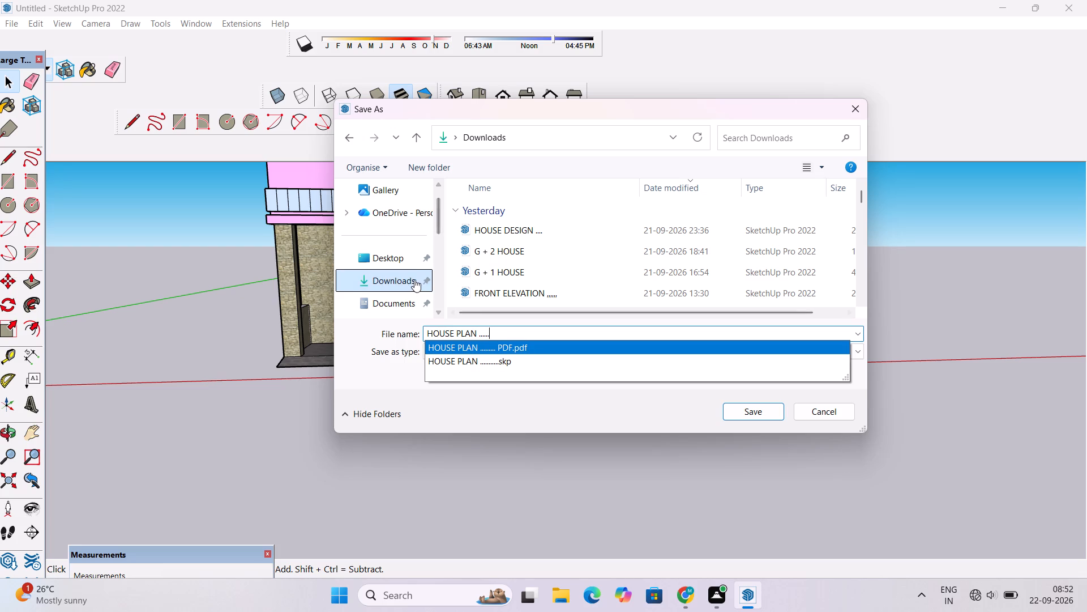
pyautogui.click(414, 279)
pyautogui.click(502, 330)
pyautogui.click(501, 330)
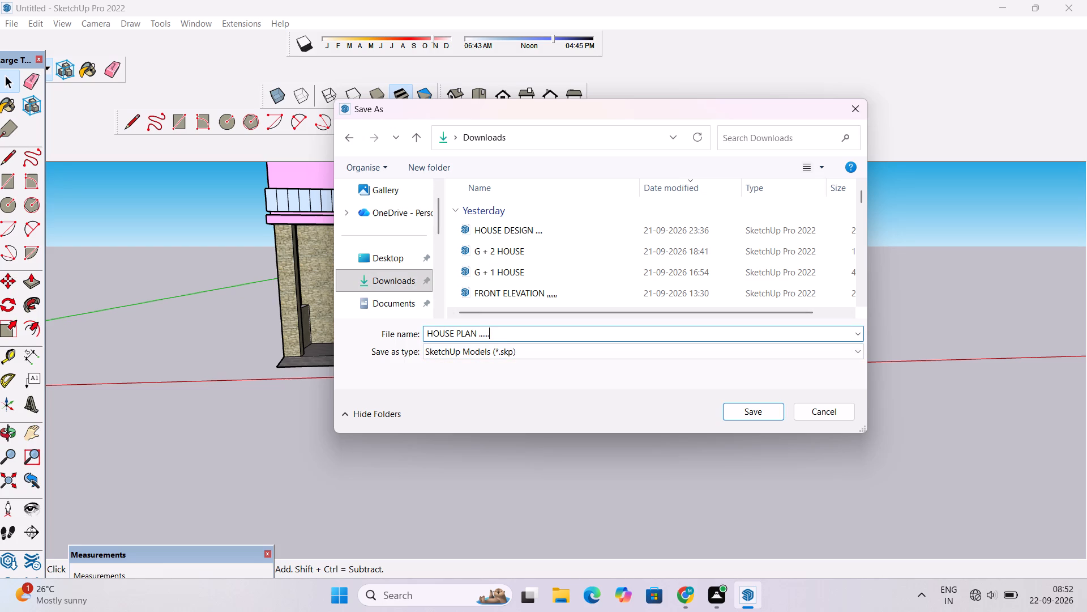
pyautogui.click(502, 352)
pyautogui.click(502, 350)
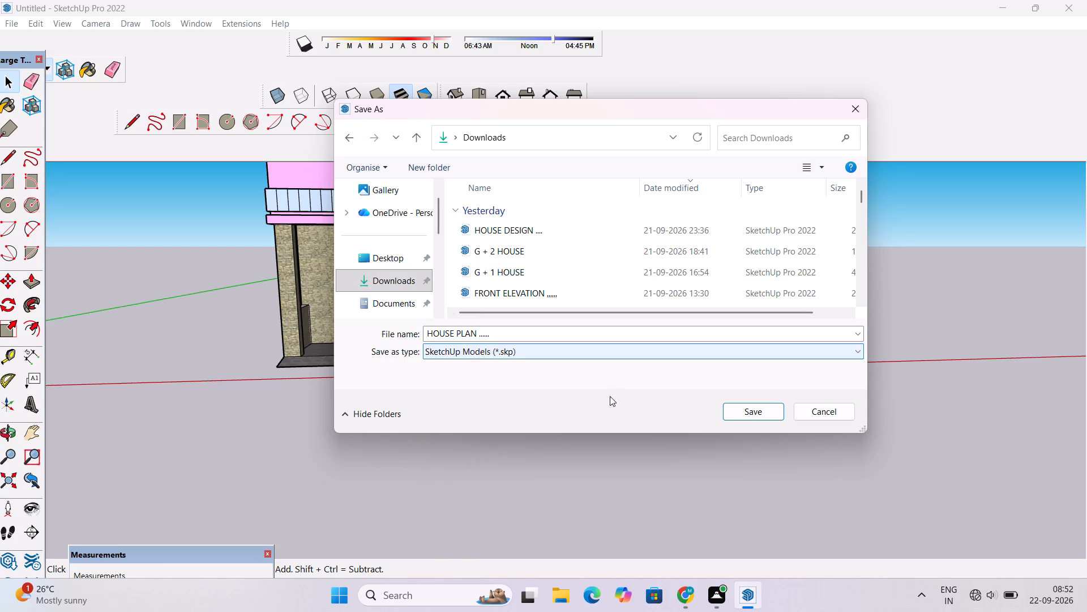
pyautogui.click(741, 417)
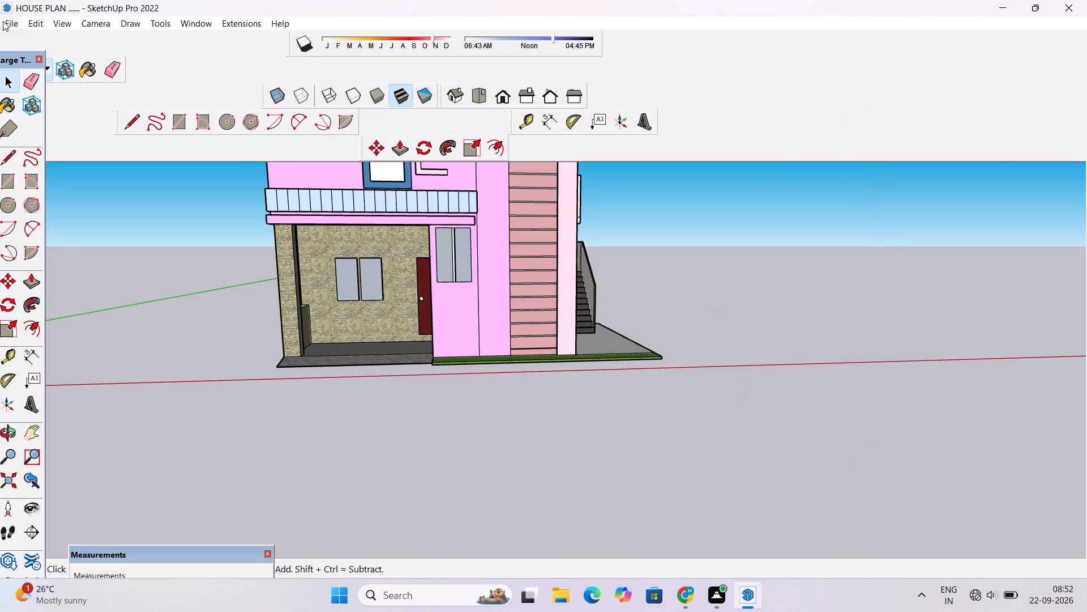
# Export the front view as a 2D PDF graphic named "HOUSE PLAN ..... PDF" in Downloads.
pyautogui.click(5, 21)
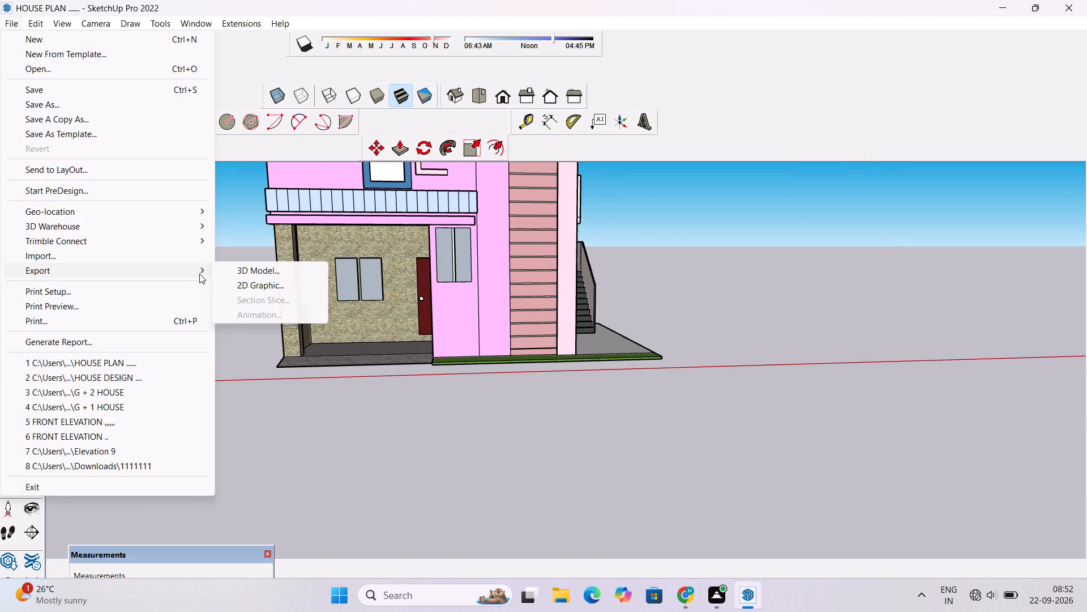
pyautogui.click(253, 286)
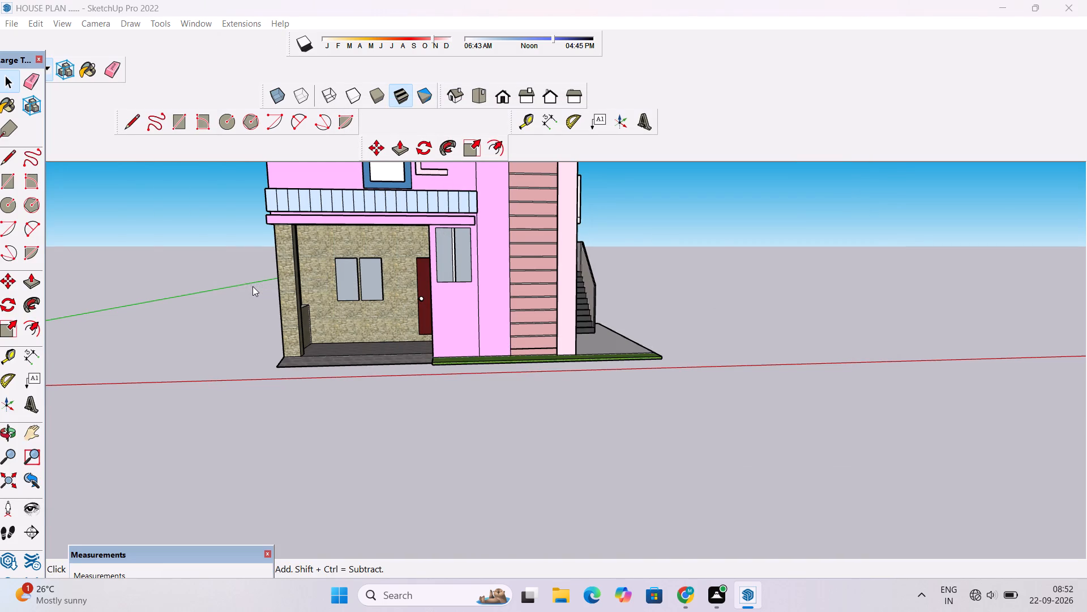
pyautogui.click(401, 306)
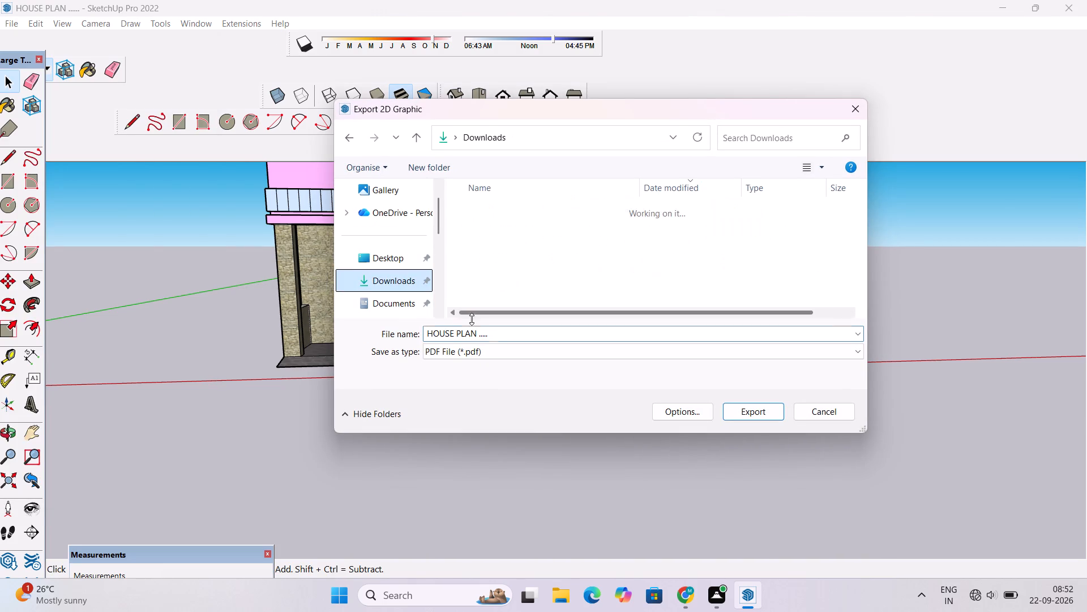
pyautogui.tripleClick(498, 333)
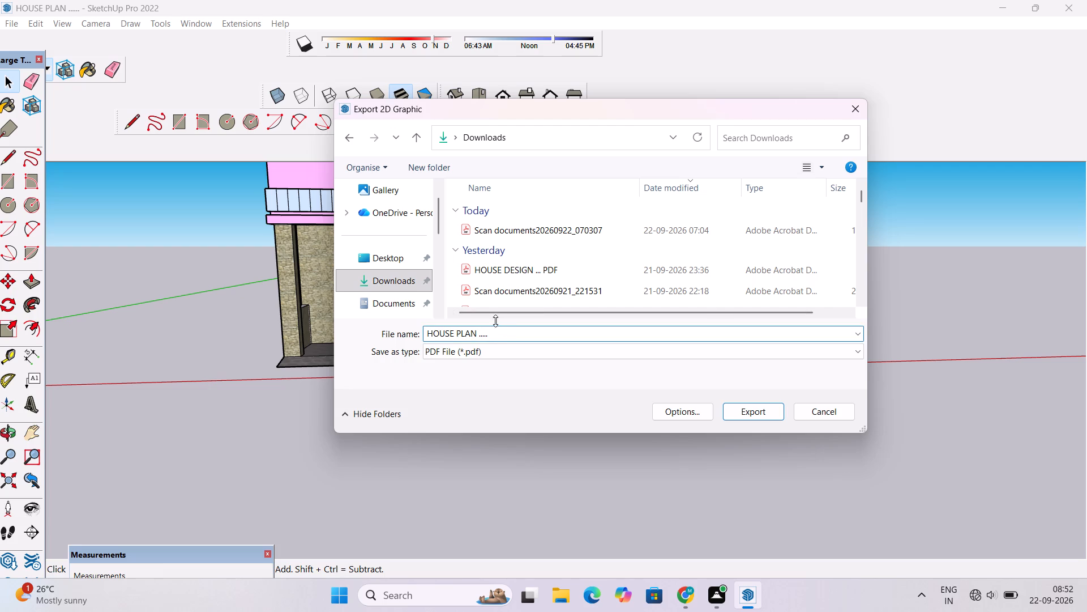
pyautogui.press('space')
pyautogui.press('p')
pyautogui.write('DF')
pyautogui.click(492, 350)
pyautogui.click(492, 350)
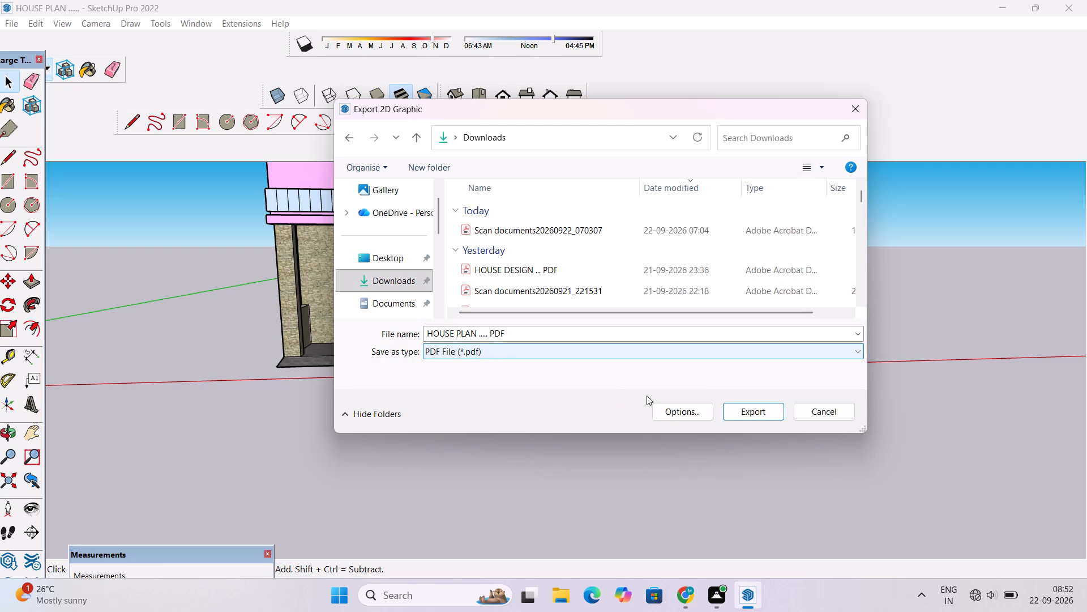
pyautogui.click(741, 415)
pyautogui.scroll(-4, 489, 353)
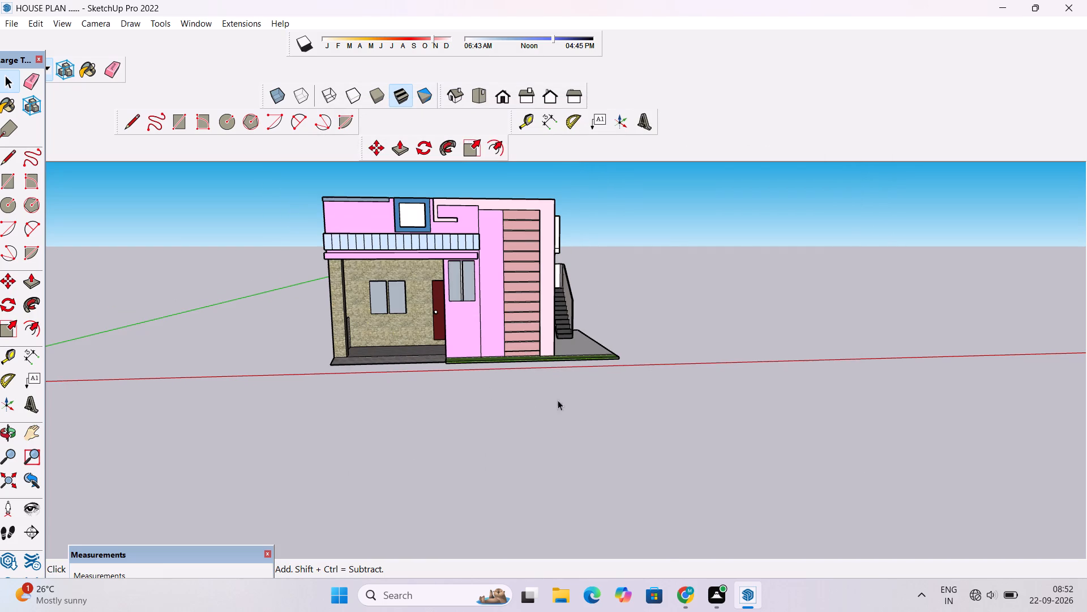